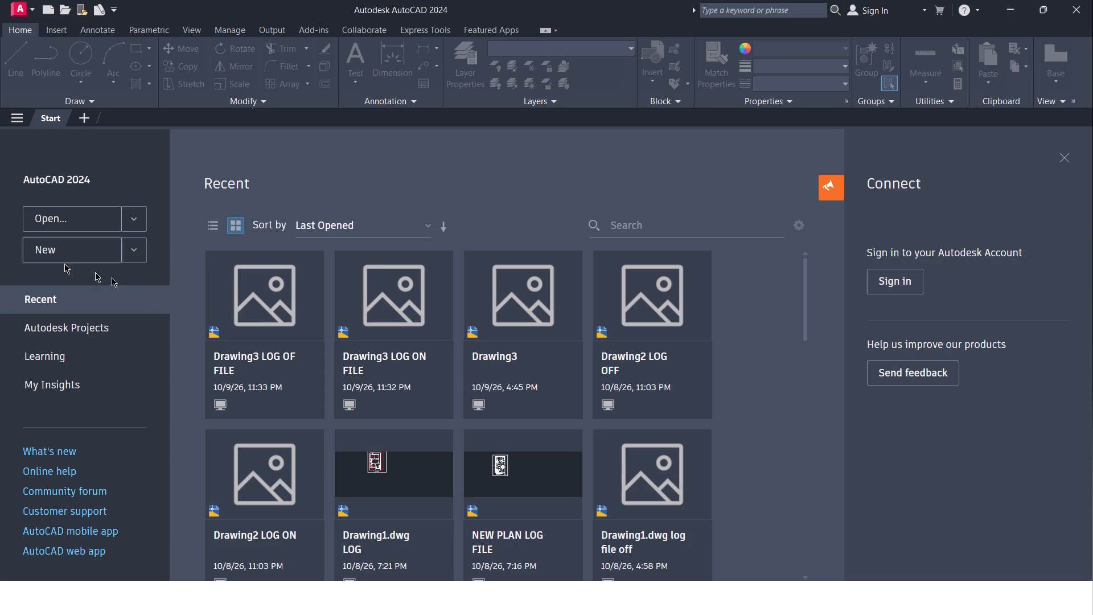
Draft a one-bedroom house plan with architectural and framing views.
Create a new blank drawing from the start page.
{"action": "left_click", "coordinate": [79, 244]}
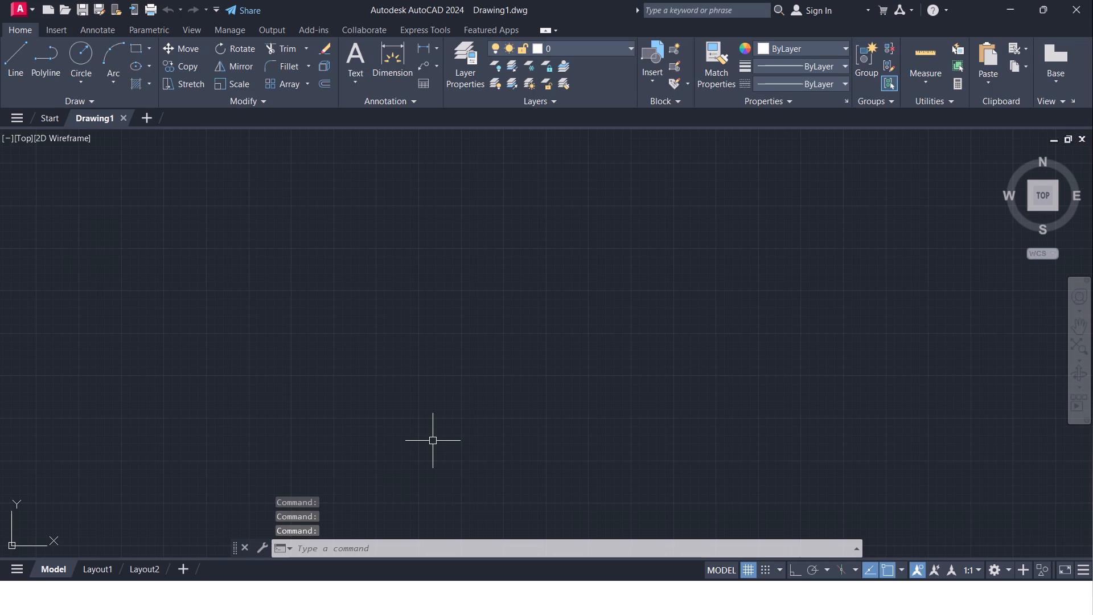
Turn off the UCS icon with UCSICON and switch off the drawing grid.
{"action": "type", "text": "ucs"}
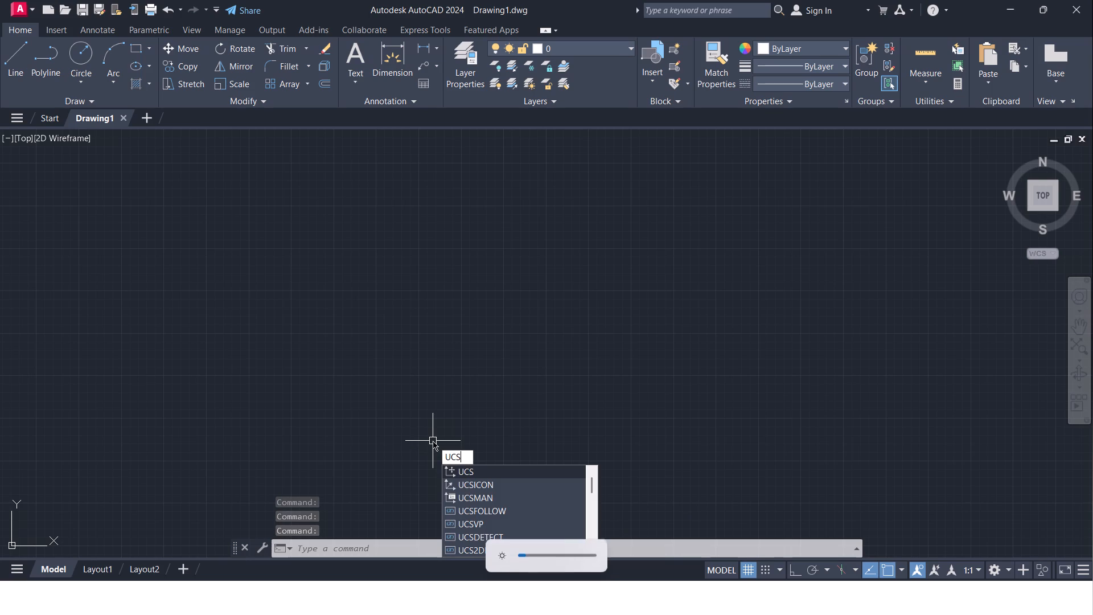
{"action": "key", "text": "Down"}
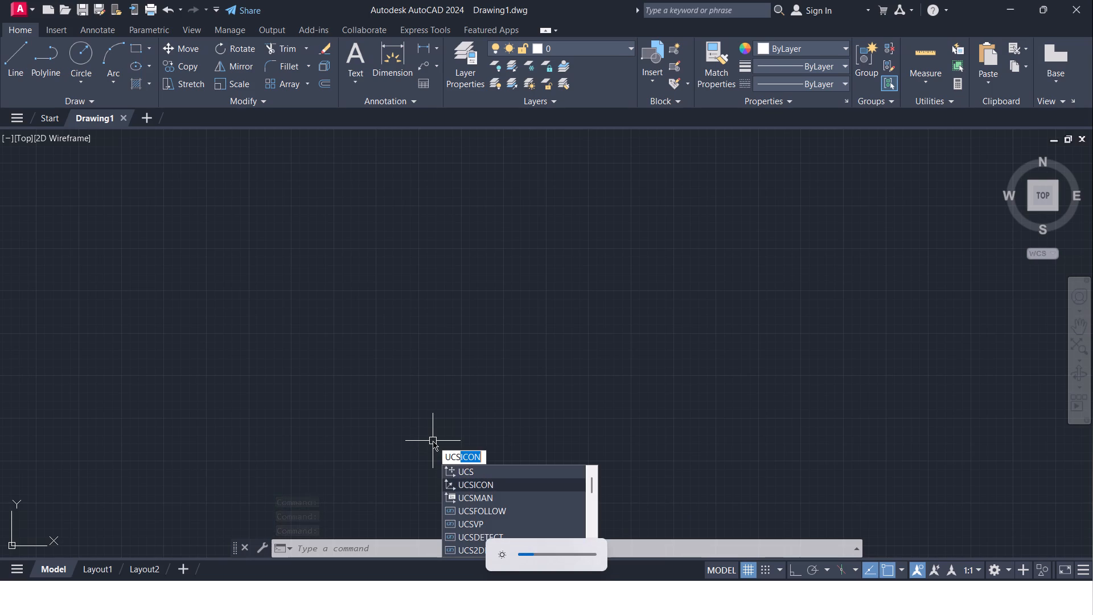
{"action": "key", "text": "Return"}
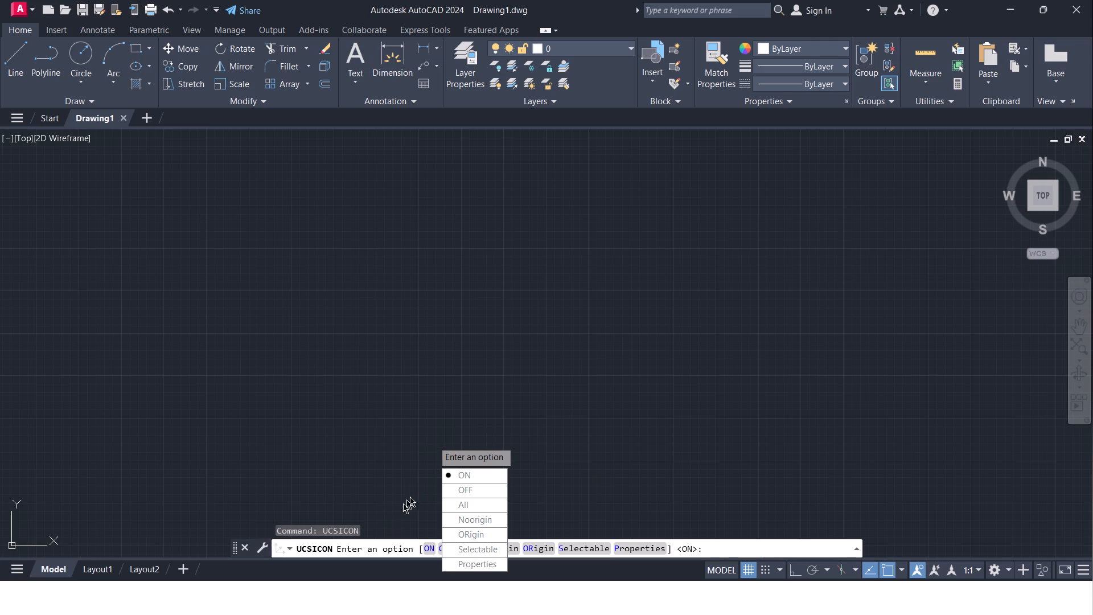
{"action": "left_click_drag", "start_coordinate": [455, 491], "coordinate": [433, 441]}
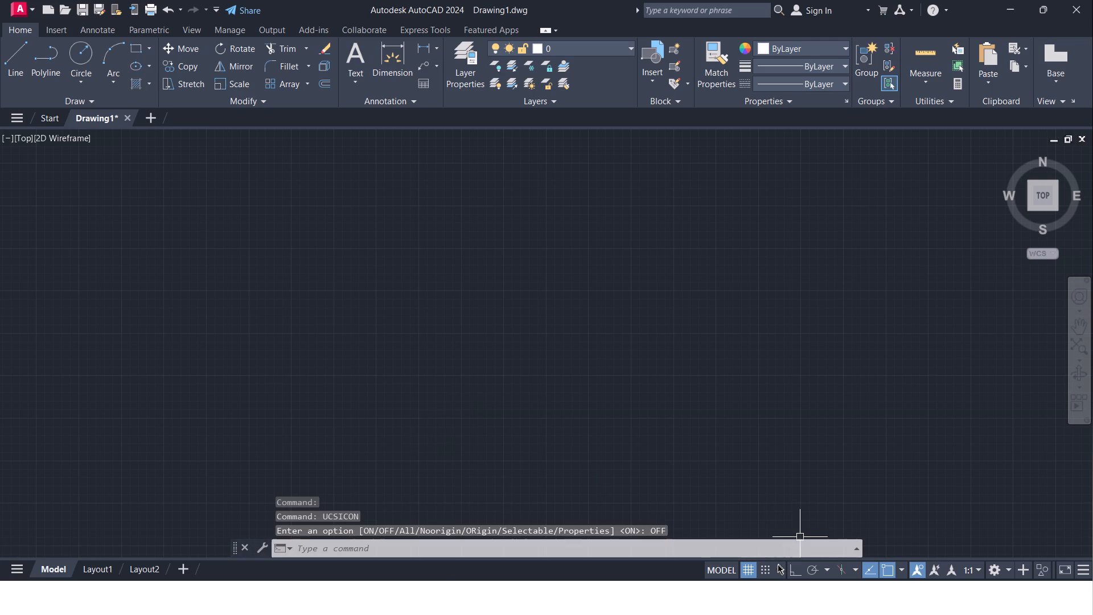
{"action": "left_click", "coordinate": [750, 568]}
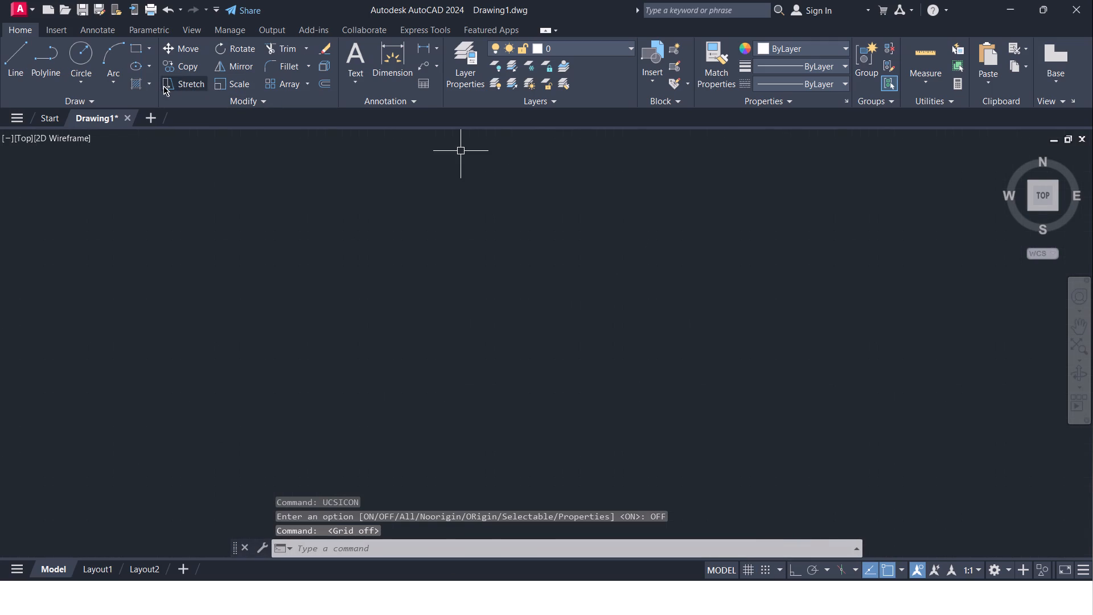
In the drawing units, set the length type to Architectural with a precision of 0'-0 1/2".
{"action": "type", "text": "un"}
{"action": "key", "text": "Return"}
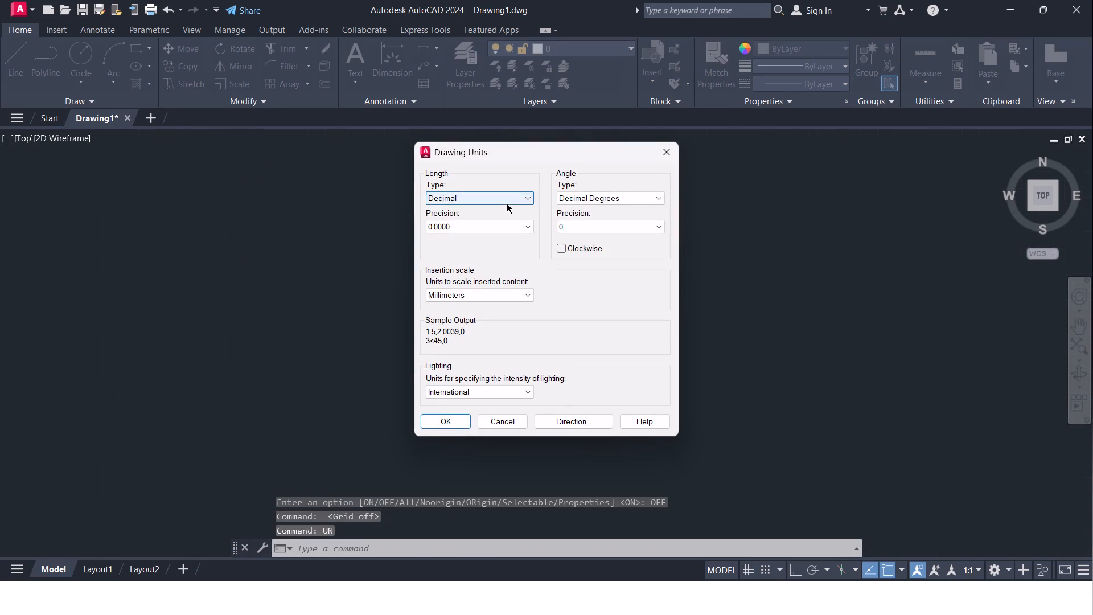
{"action": "left_click", "coordinate": [507, 199]}
{"action": "left_click", "coordinate": [503, 203]}
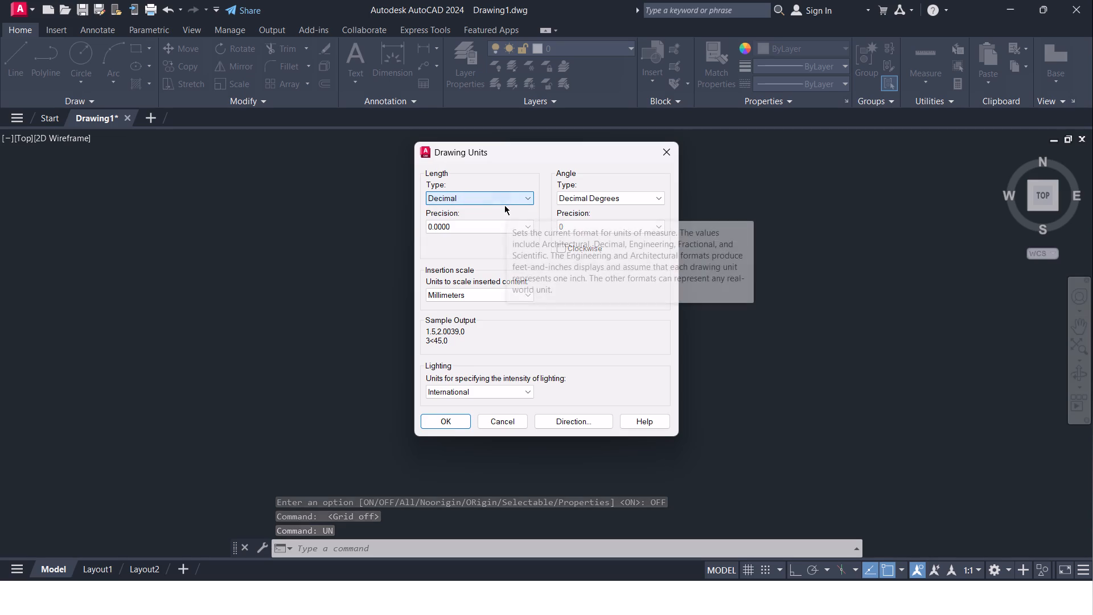
{"action": "left_click", "coordinate": [512, 228]}
{"action": "left_click", "coordinate": [506, 253]}
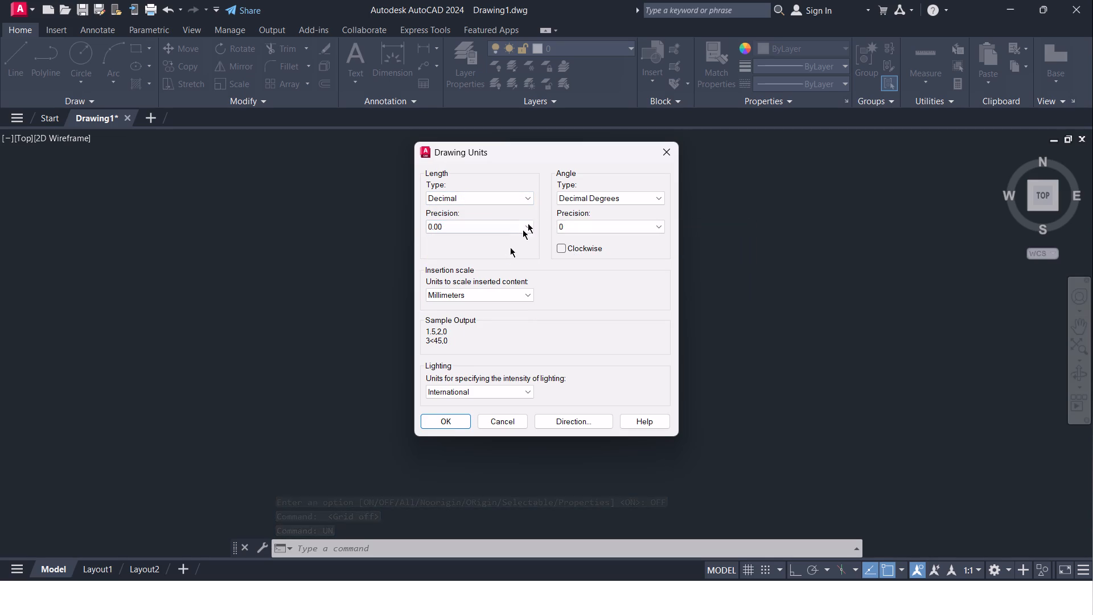
{"action": "left_click", "coordinate": [517, 199]}
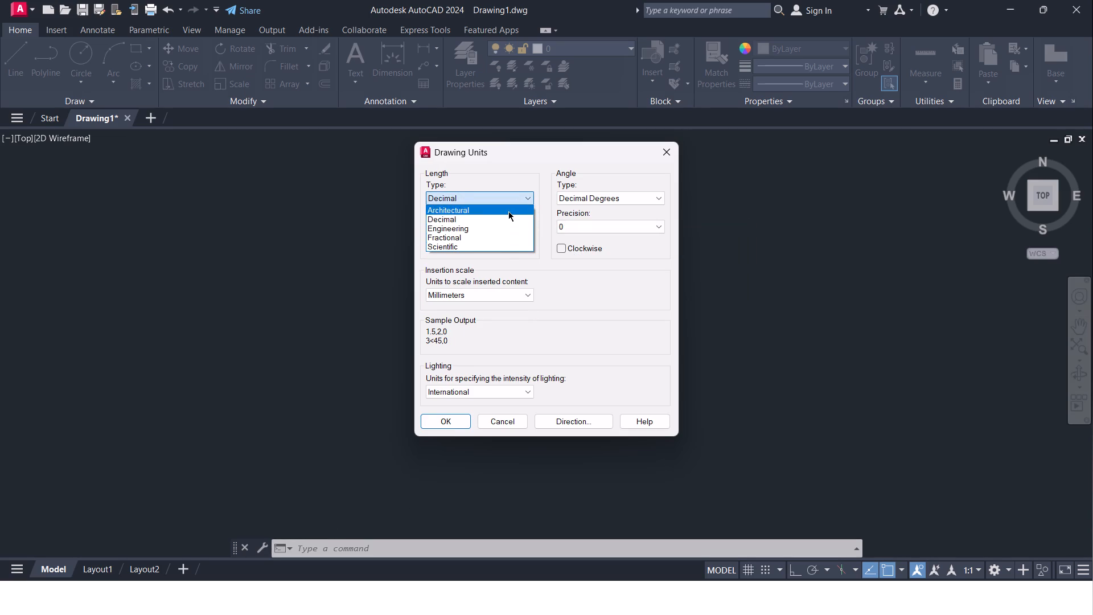
{"action": "left_click", "coordinate": [508, 211]}
{"action": "left_click", "coordinate": [510, 222]}
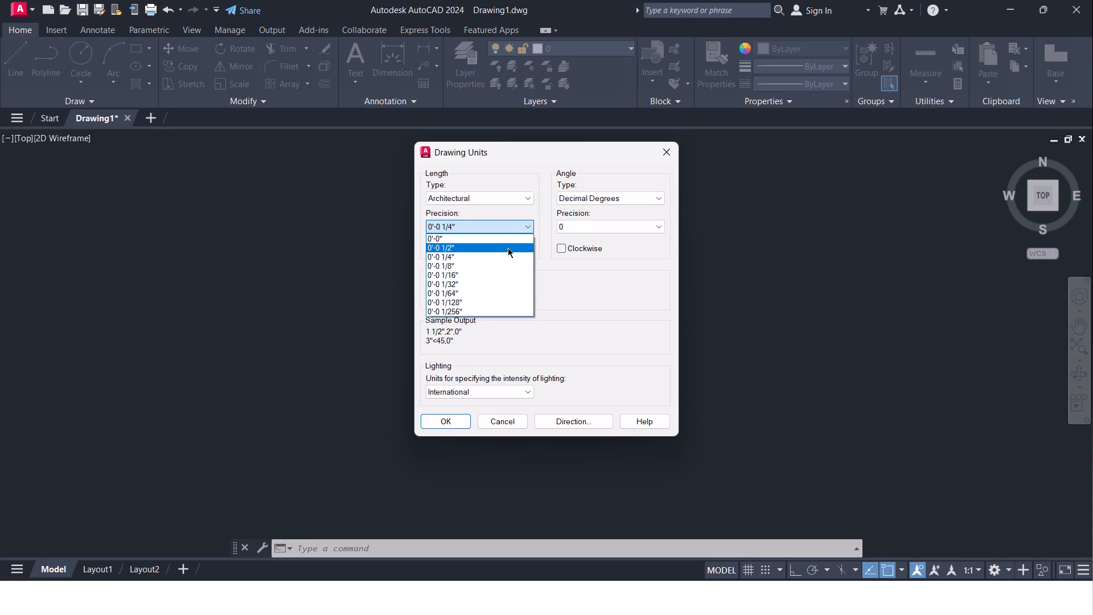
{"action": "left_click", "coordinate": [508, 248]}
Set the angle precision to 0.00 with Decimal Degrees and the insertion scale to Inches, and apply the drawing units.
{"action": "left_click", "coordinate": [593, 227]}
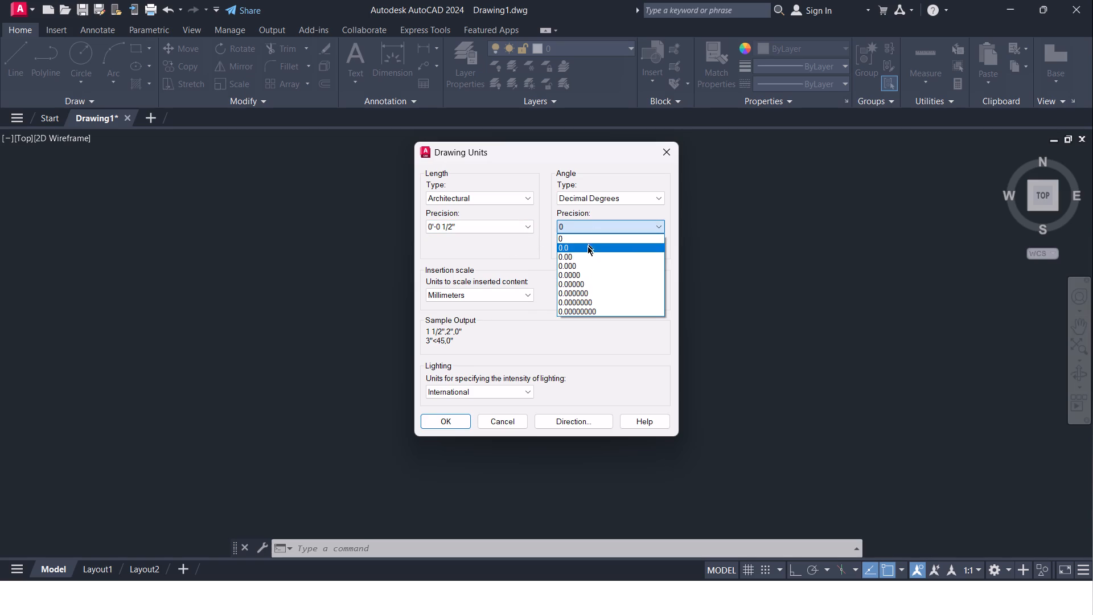
{"action": "left_click", "coordinate": [585, 255]}
{"action": "left_click", "coordinate": [611, 199]}
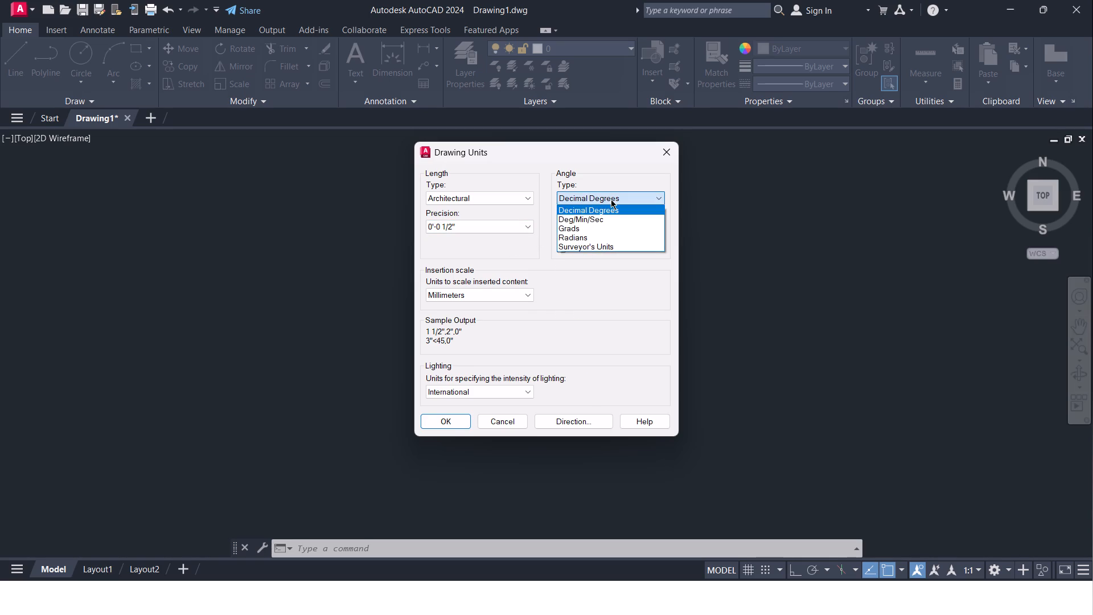
{"action": "left_click", "coordinate": [611, 199]}
{"action": "left_click", "coordinate": [517, 296]}
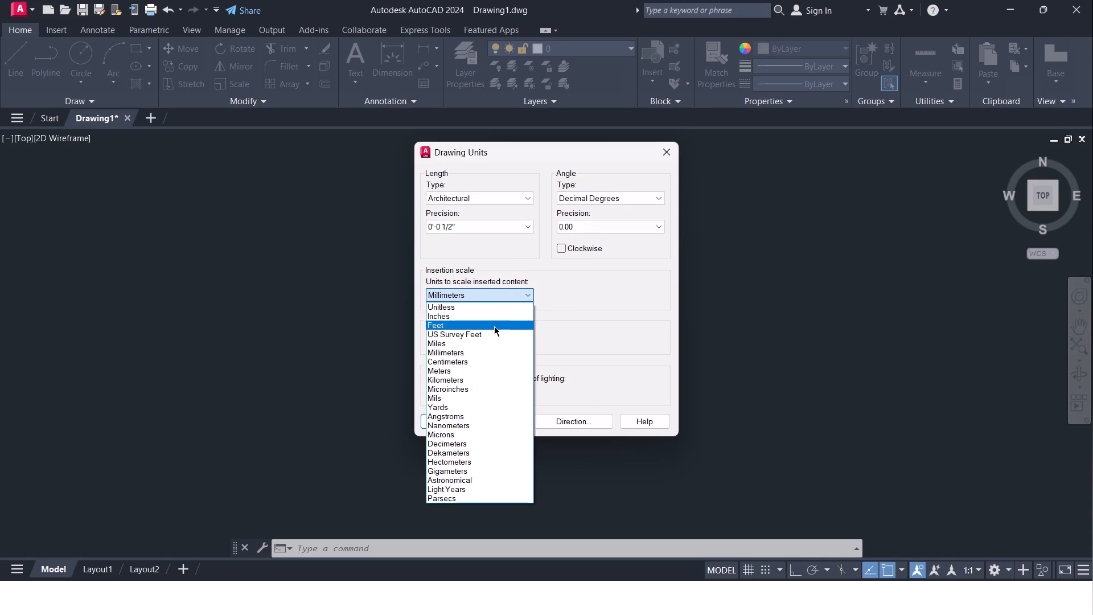
{"action": "left_click", "coordinate": [494, 326]}
{"action": "left_click", "coordinate": [494, 294]}
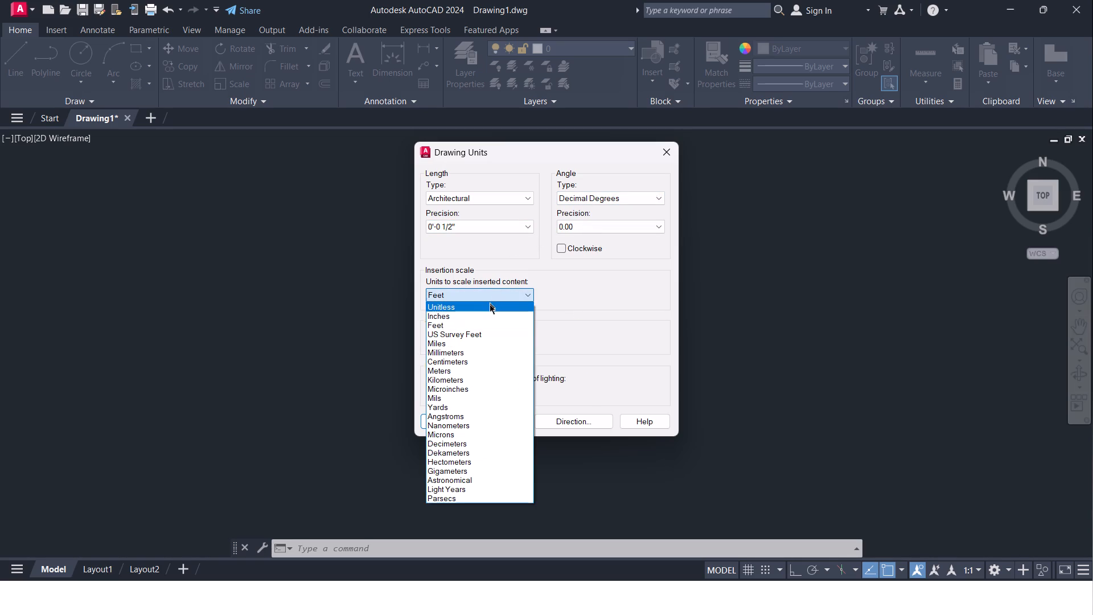
{"action": "left_click", "coordinate": [486, 315]}
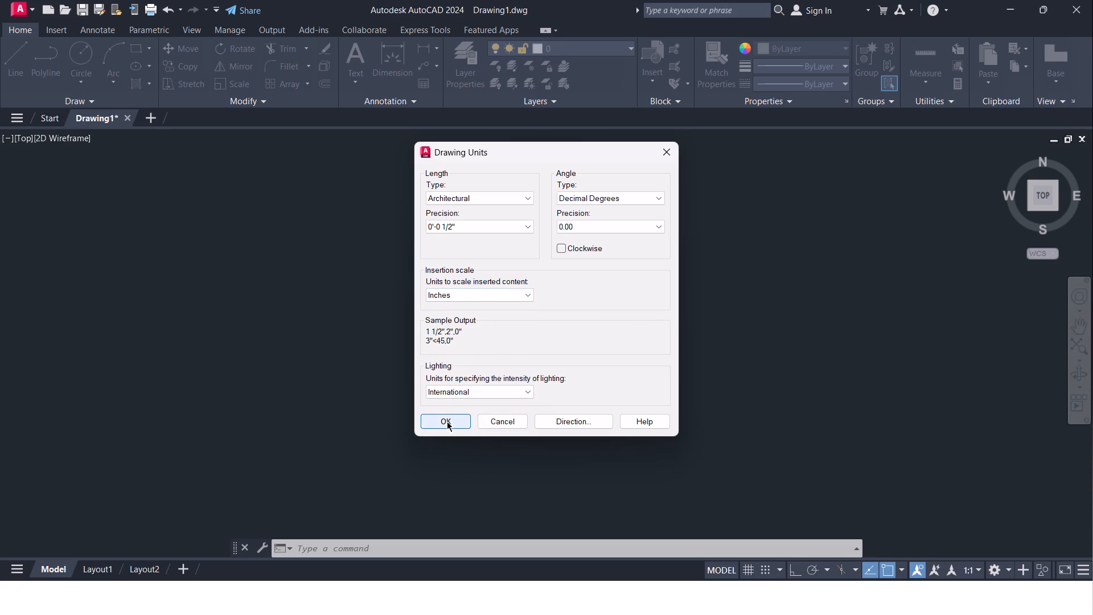
{"action": "left_click", "coordinate": [447, 421]}
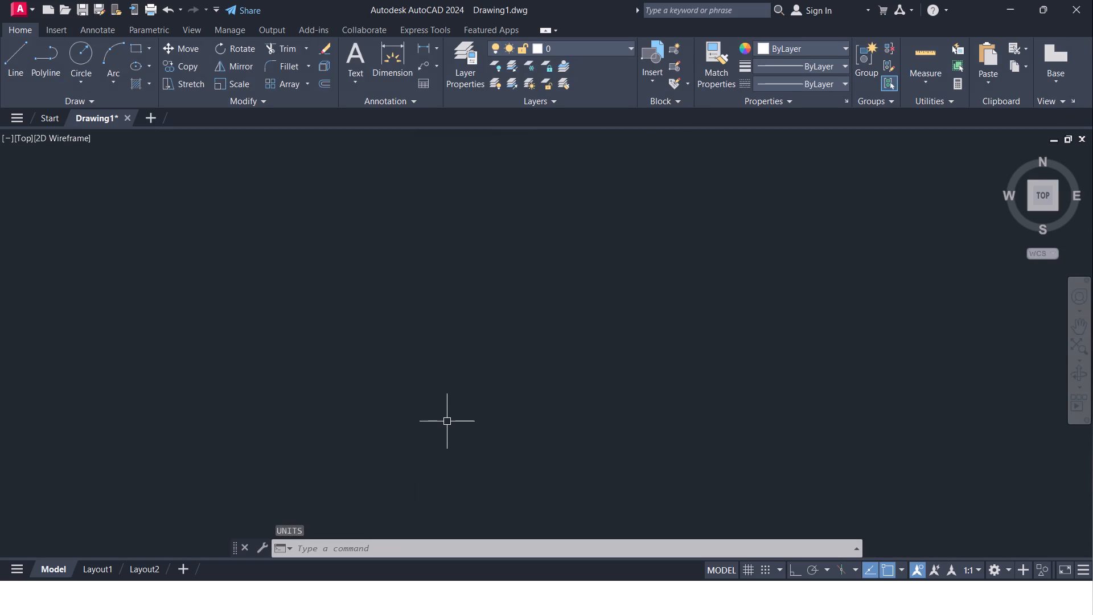
Modify the ISO-25 dimension style so its primary linear units are Architectural with a precision of 0'-0 1/2".
{"action": "key", "text": "d"}
{"action": "key", "text": "Return"}
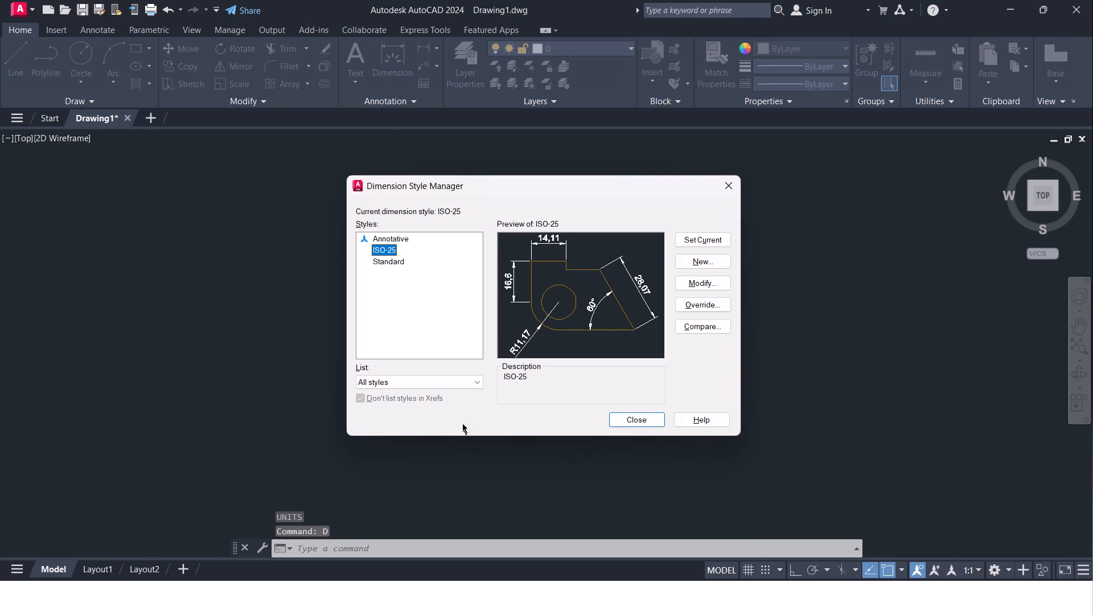
{"action": "left_click", "coordinate": [698, 281]}
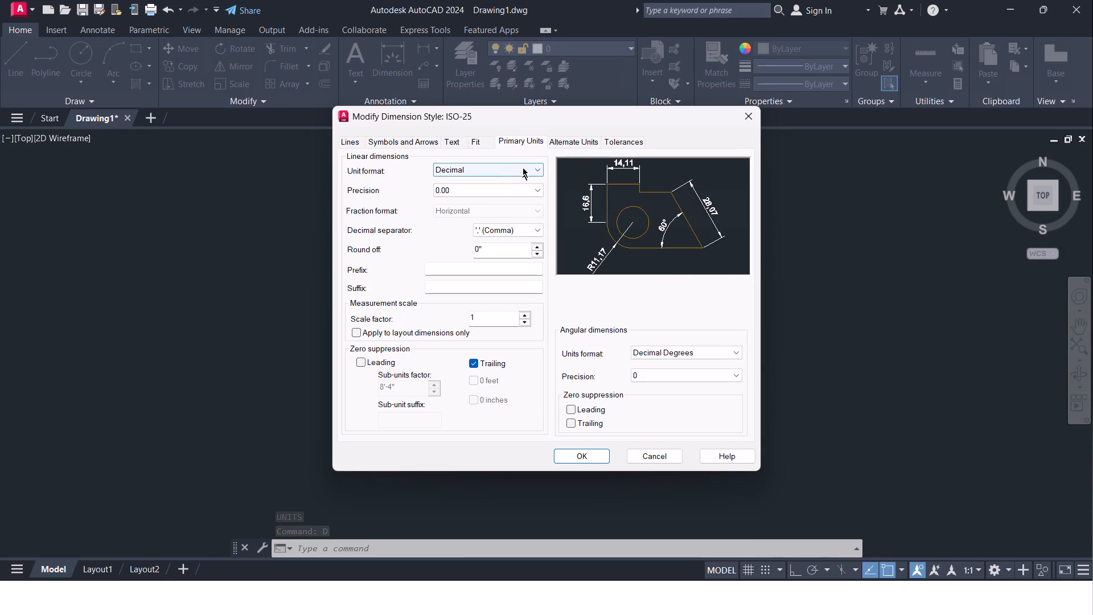
{"action": "left_click", "coordinate": [523, 167]}
{"action": "left_click", "coordinate": [506, 204]}
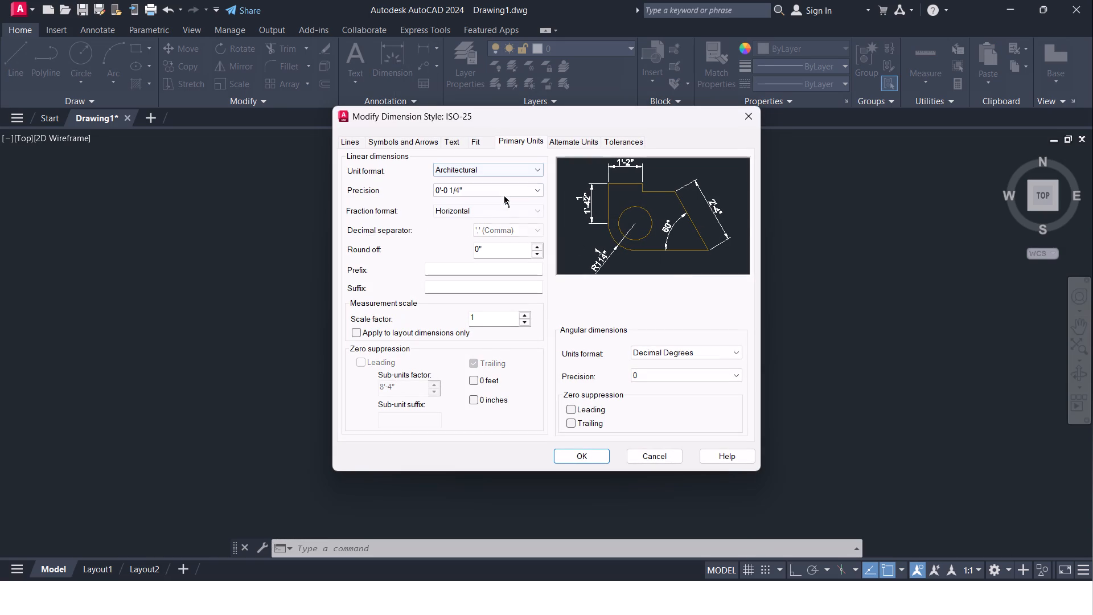
{"action": "left_click", "coordinate": [504, 194]}
{"action": "left_click", "coordinate": [494, 210]}
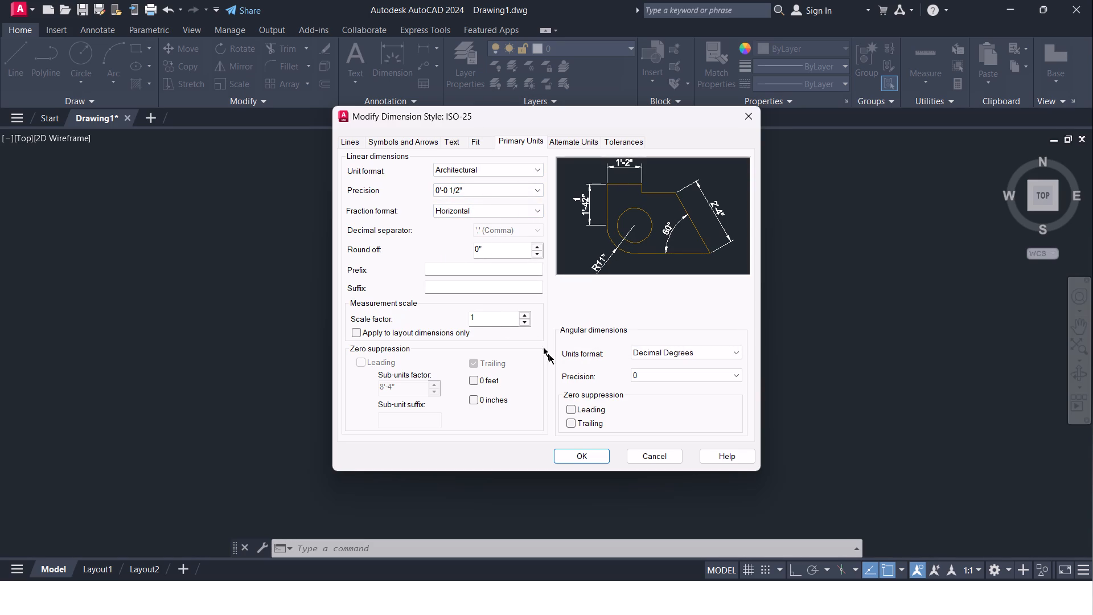
Set the ISO-25 dimension text height to 9" and the text offset from the dimension line to 2".
{"action": "left_click", "coordinate": [458, 138]}
{"action": "left_click_drag", "start_coordinate": [516, 246], "coordinate": [468, 243]}
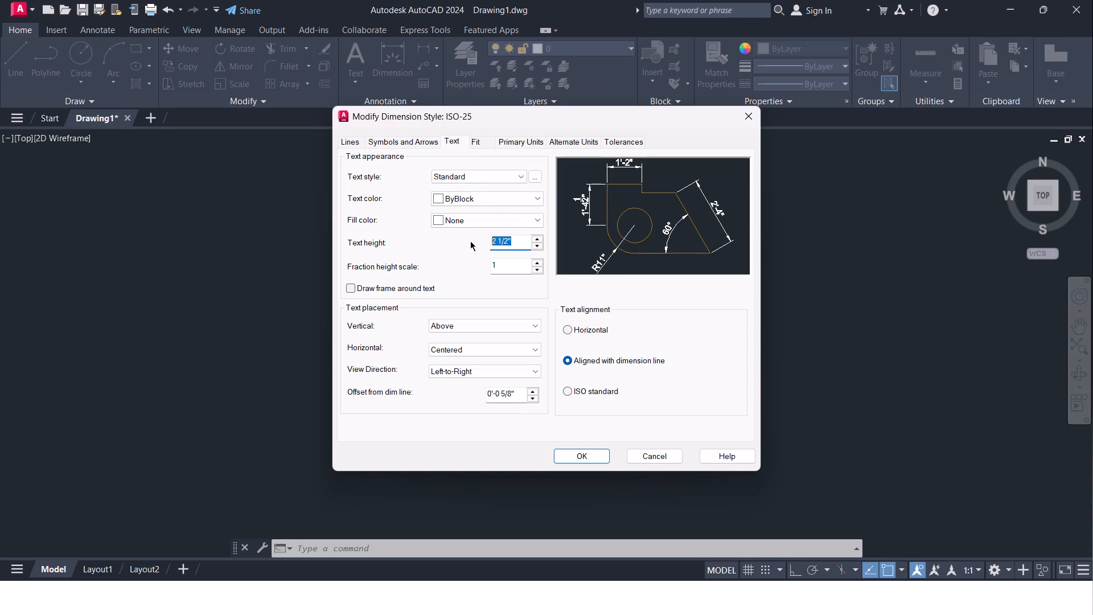
{"action": "key", "text": "9"}
{"action": "key", "text": "shift+quotedbl"}
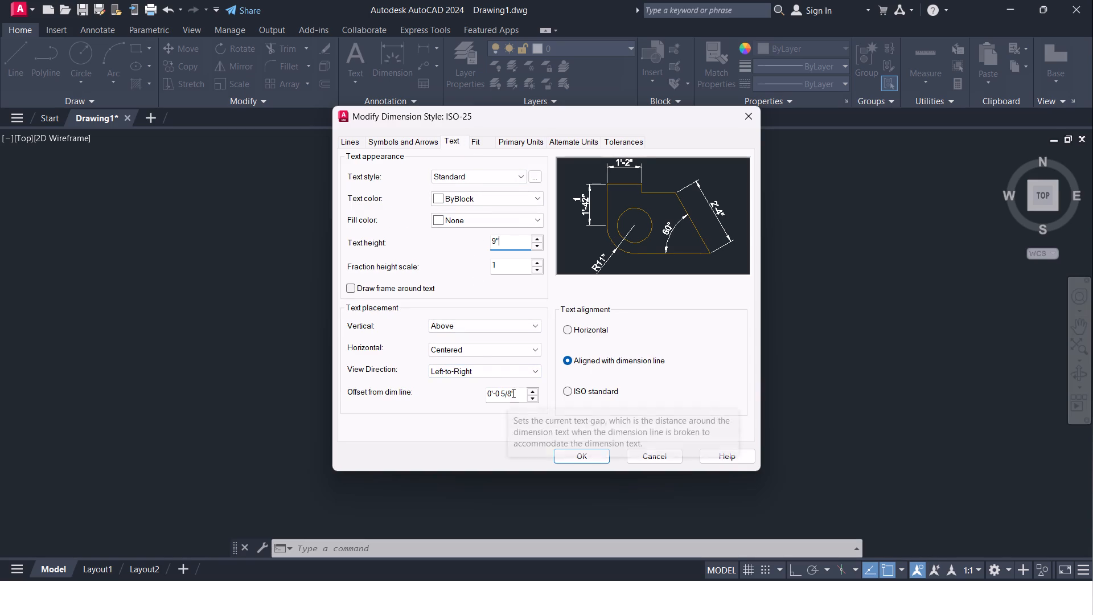
{"action": "left_click_drag", "start_coordinate": [513, 393], "coordinate": [498, 393]}
{"action": "left_click_drag", "start_coordinate": [519, 394], "coordinate": [421, 396]}
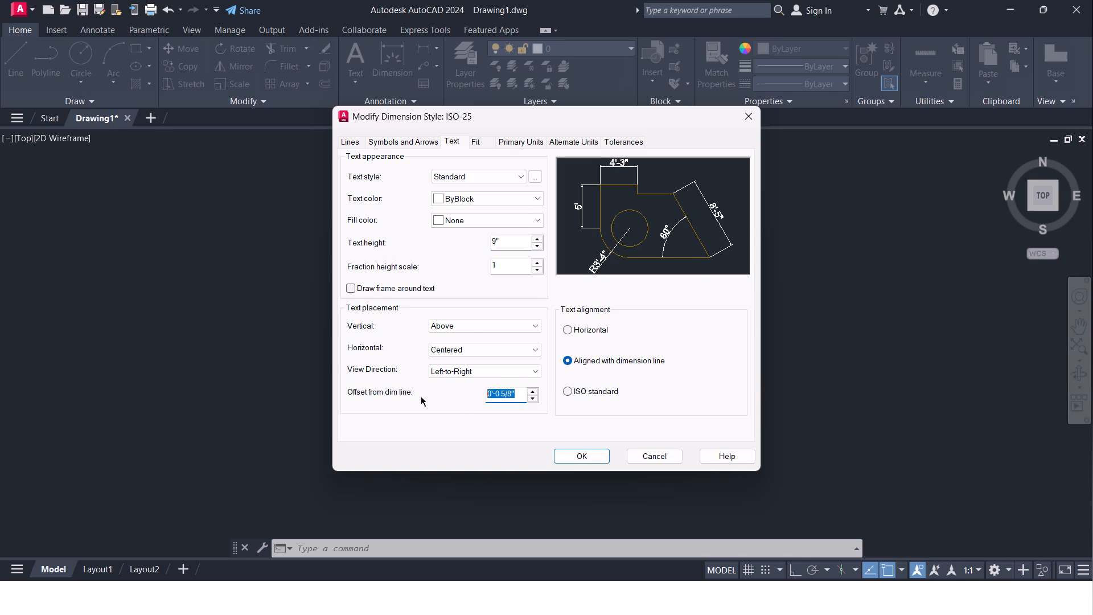
{"action": "key", "text": "BackSpace"}
{"action": "type", "text": "2\""}
Set the ISO-25 dimension arrow size to 9" and apply the style changes.
{"action": "left_click", "coordinate": [409, 138]}
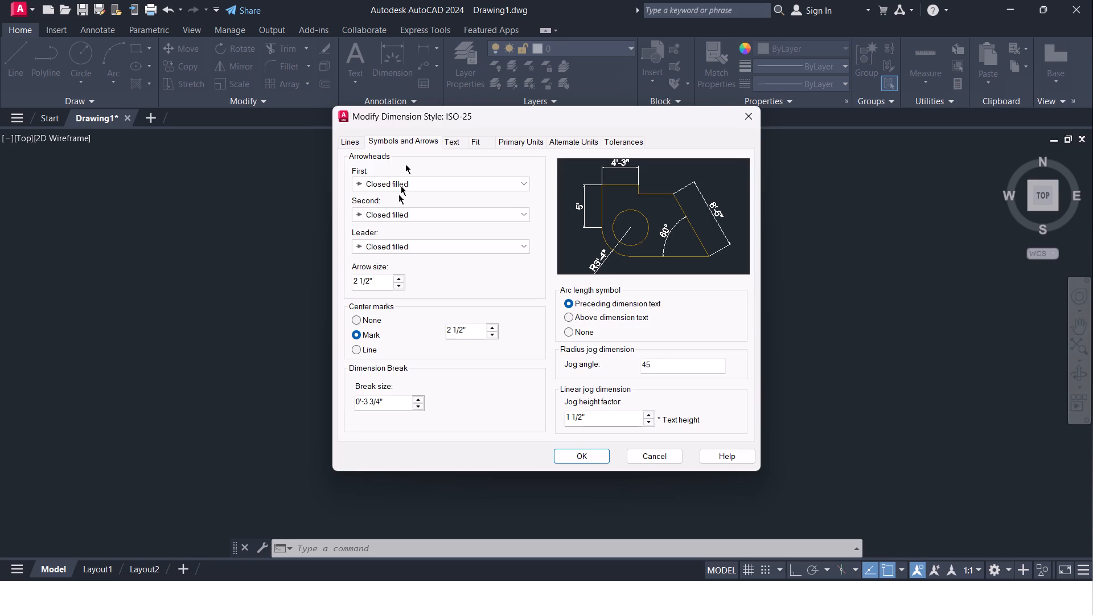
{"action": "left_click_drag", "start_coordinate": [375, 280], "coordinate": [355, 281]}
{"action": "key", "text": "9"}
{"action": "key", "text": "shift+quotedbl"}
{"action": "left_click", "coordinate": [474, 285]}
{"action": "left_click", "coordinate": [569, 451]}
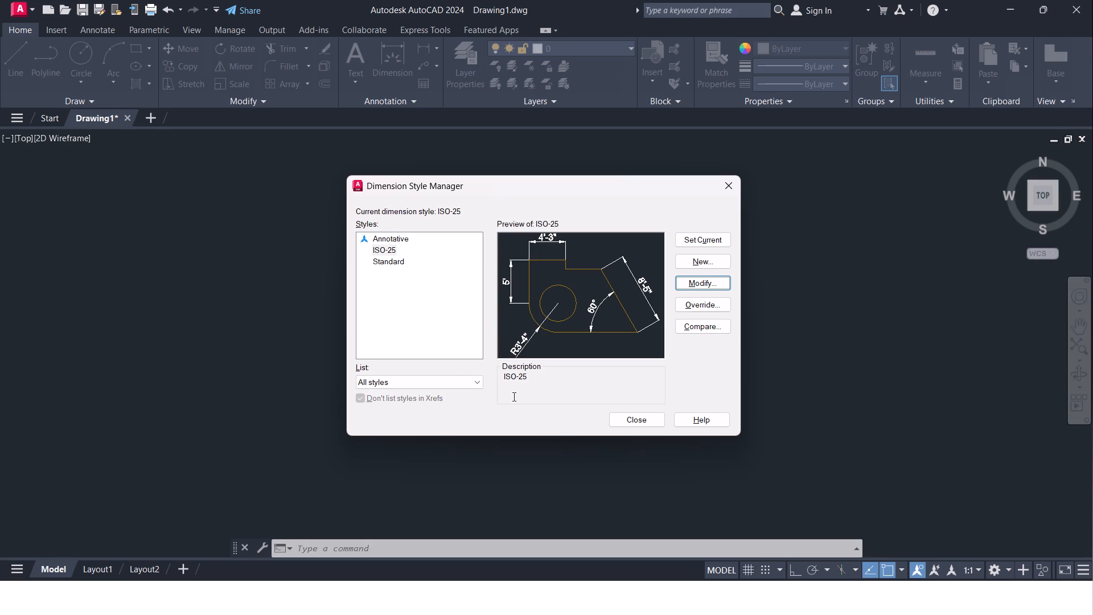
Set the ISO-25 dimension arrow size to 10 1/2", make the style current, and close the Dimension Style Manager.
{"action": "left_click", "coordinate": [696, 285]}
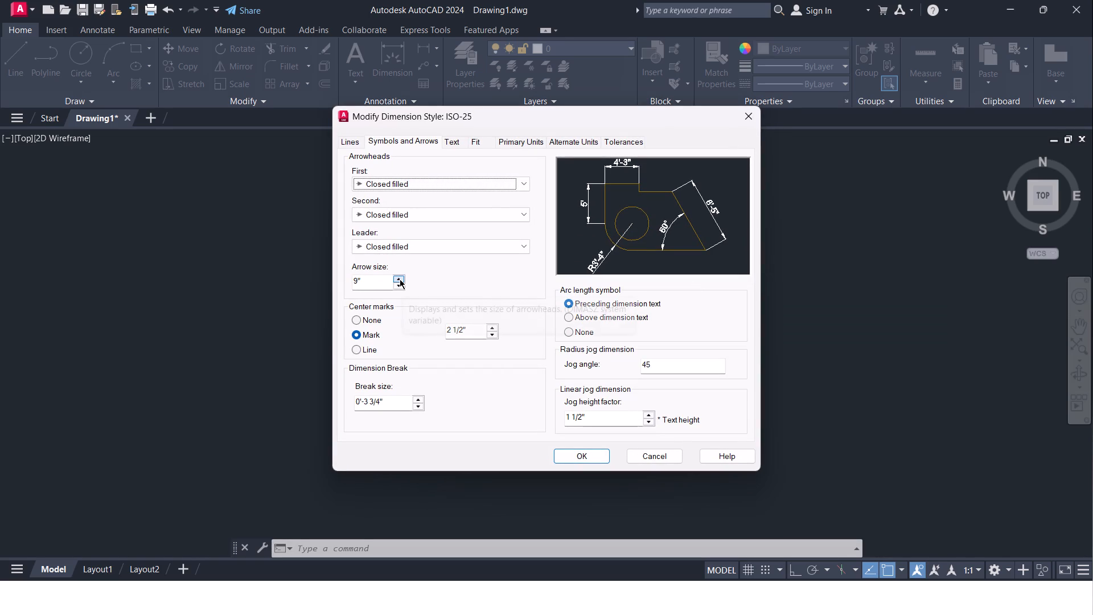
{"action": "left_click", "coordinate": [400, 279]}
{"action": "left_click", "coordinate": [400, 279]}
{"action": "left_click", "coordinate": [400, 278]}
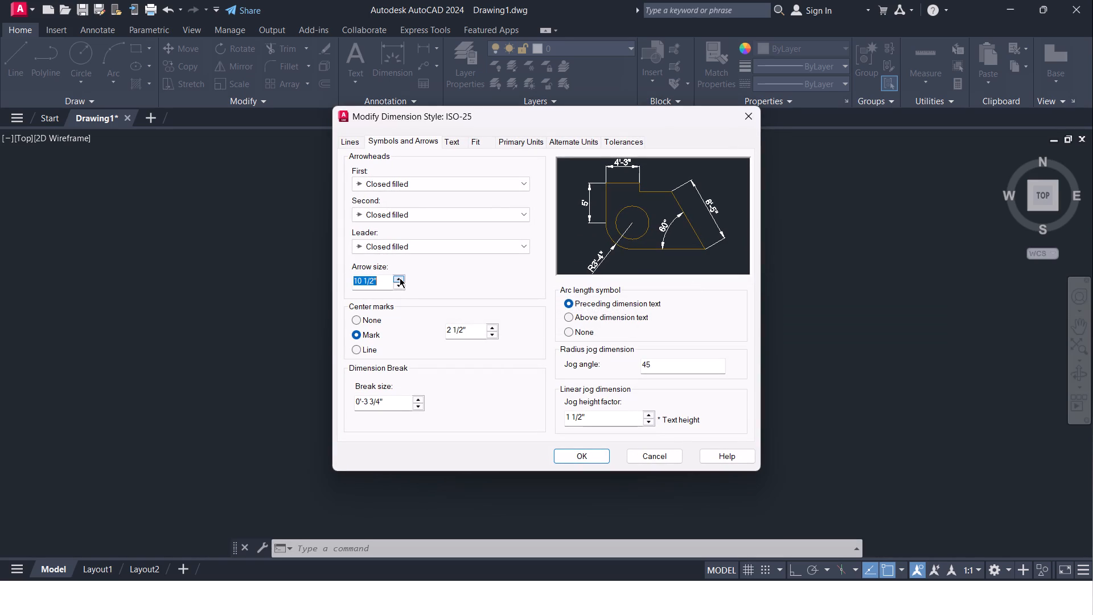
{"action": "left_click", "coordinate": [577, 462]}
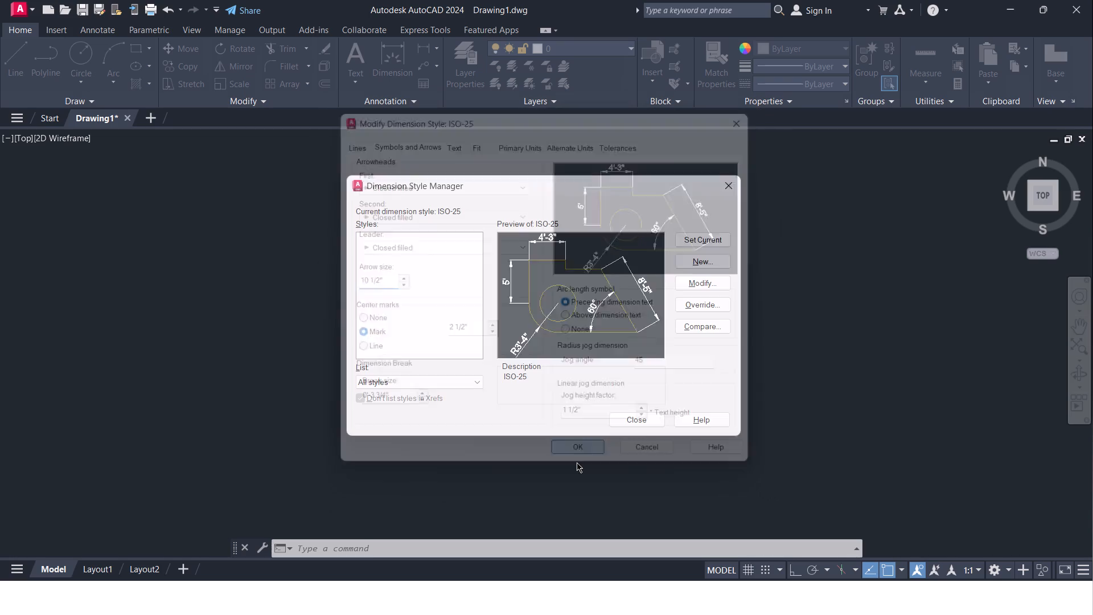
{"action": "left_click", "coordinate": [713, 236]}
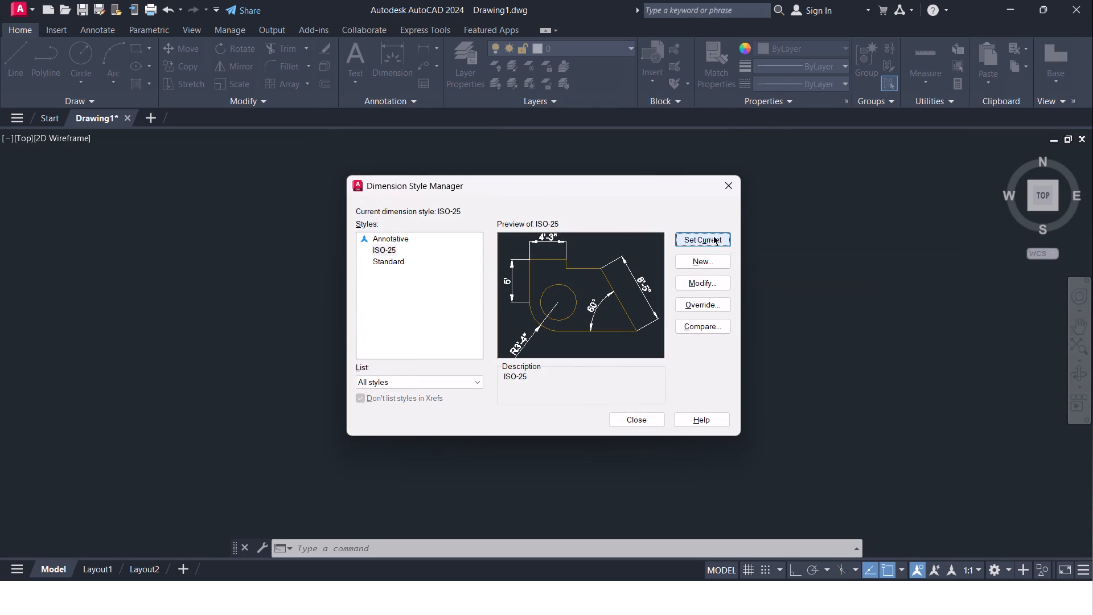
{"action": "left_click", "coordinate": [644, 419]}
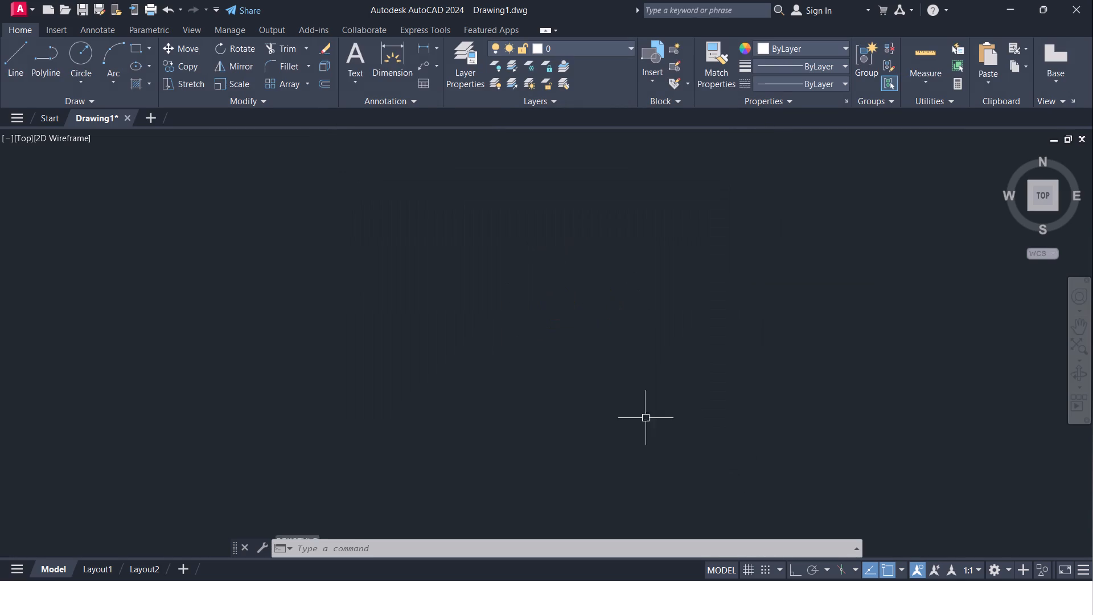
Draw a 20'3" horizontal line with Ortho on as the top side of the room outline.
{"action": "left_click", "coordinate": [14, 67]}
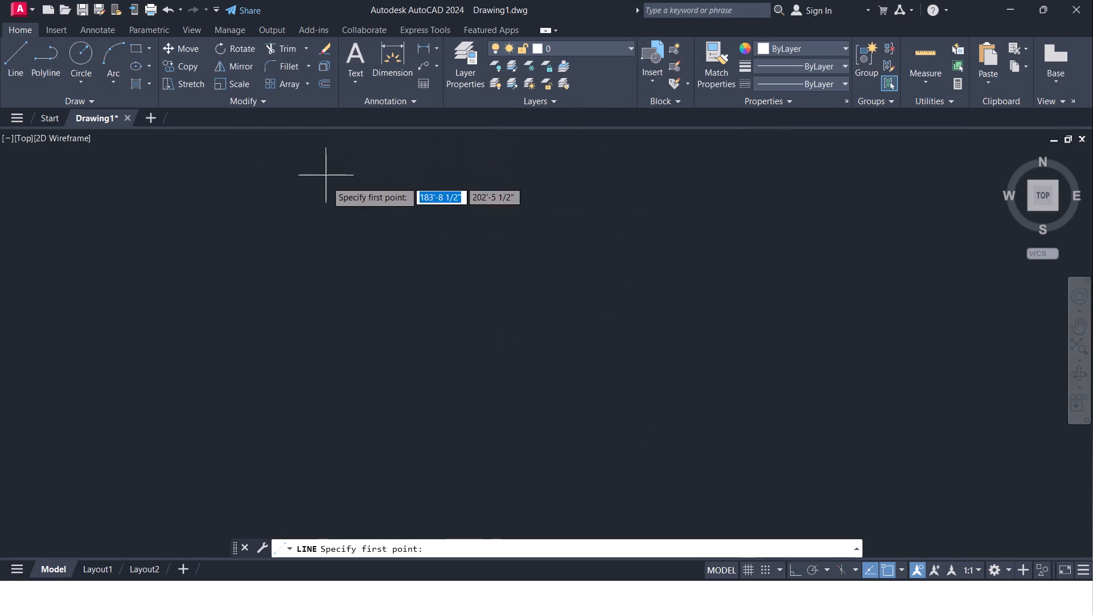
{"action": "left_click", "coordinate": [335, 196]}
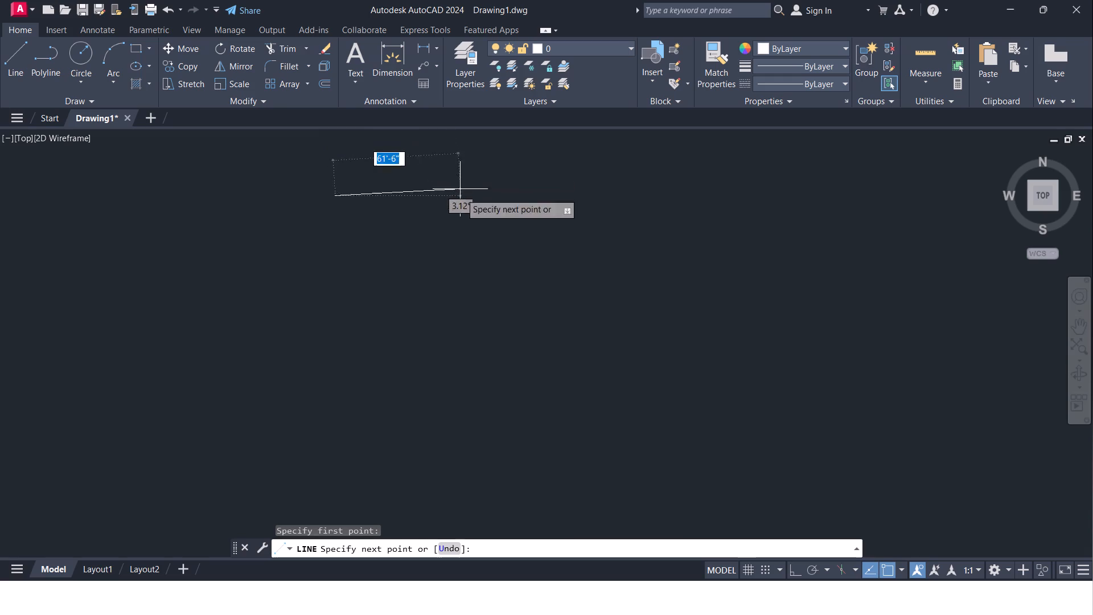
{"action": "left_click", "coordinate": [799, 568]}
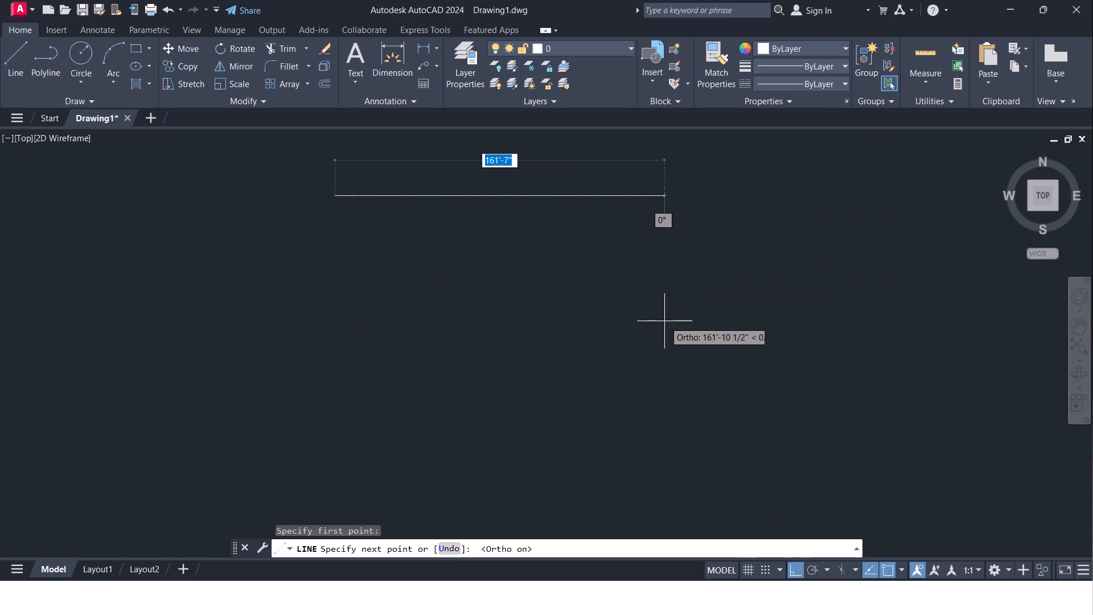
{"action": "type", "text": "20"}
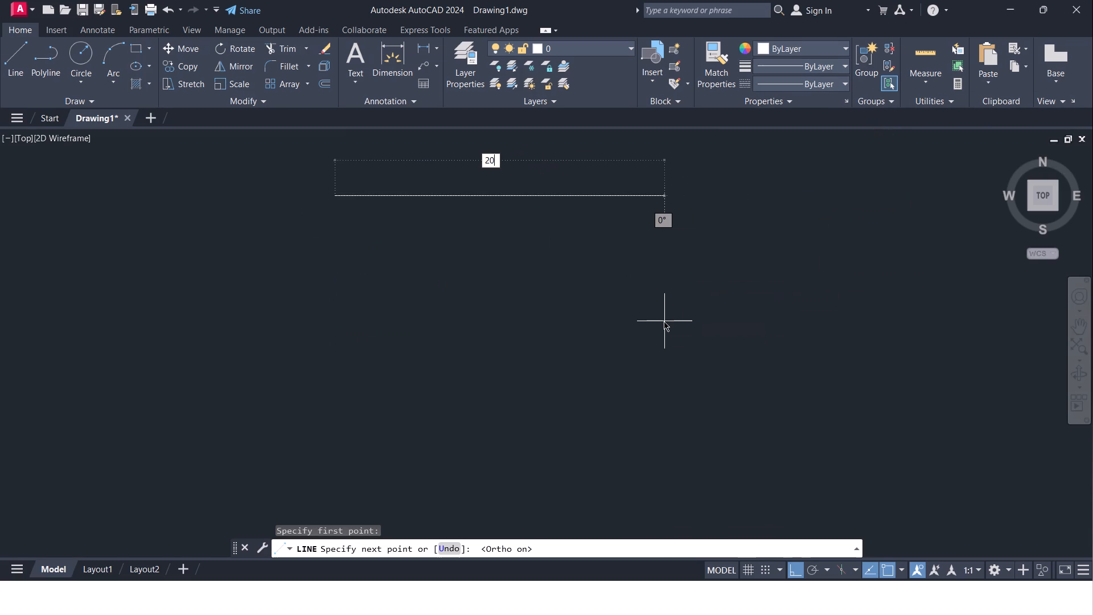
{"action": "key", "text": "apostrophe"}
{"action": "key", "text": "3"}
{"action": "key", "text": "shift+quotedbl"}
{"action": "key", "text": "Return"}
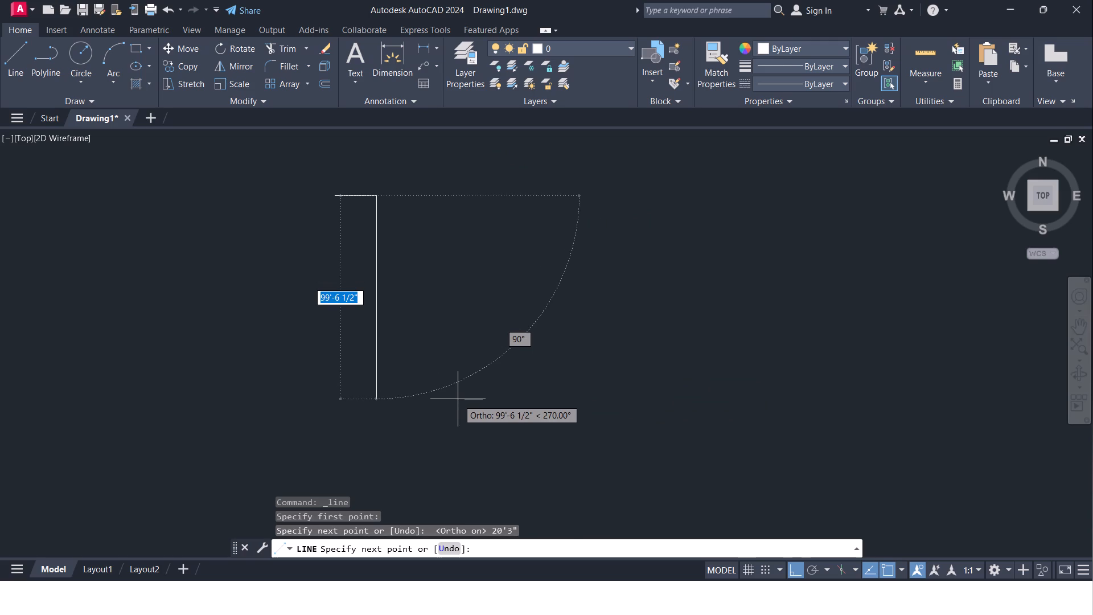
Complete the rectangular outline with a 46' line down, a 20'3" line back, and a 46' line up.
{"action": "type", "text": "46'"}
{"action": "key", "text": "Return"}
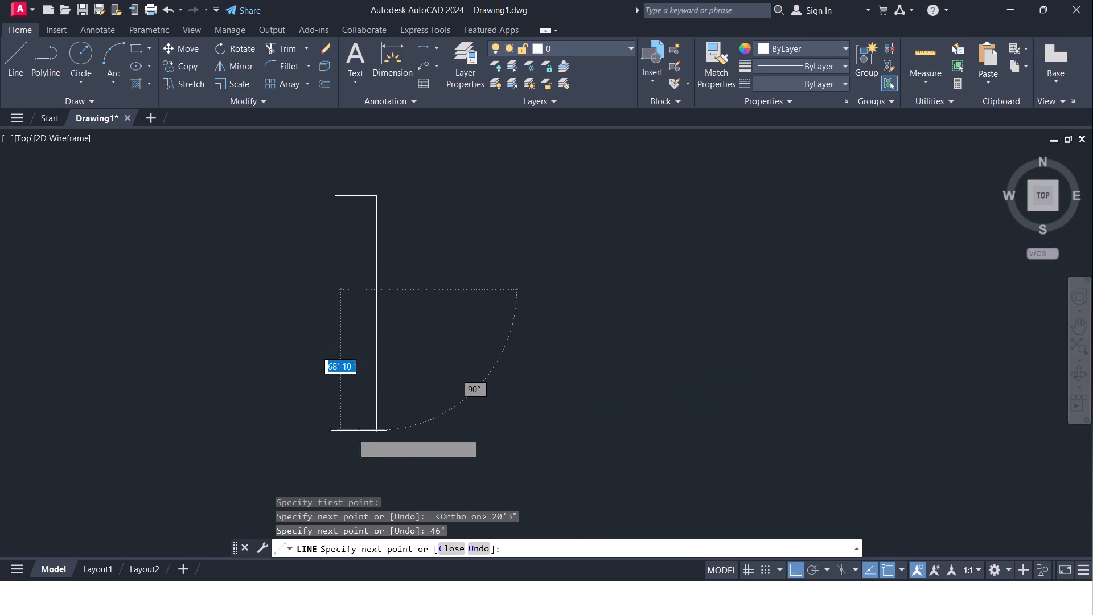
{"action": "type", "text": "20'"}
{"action": "type", "text": "3\""}
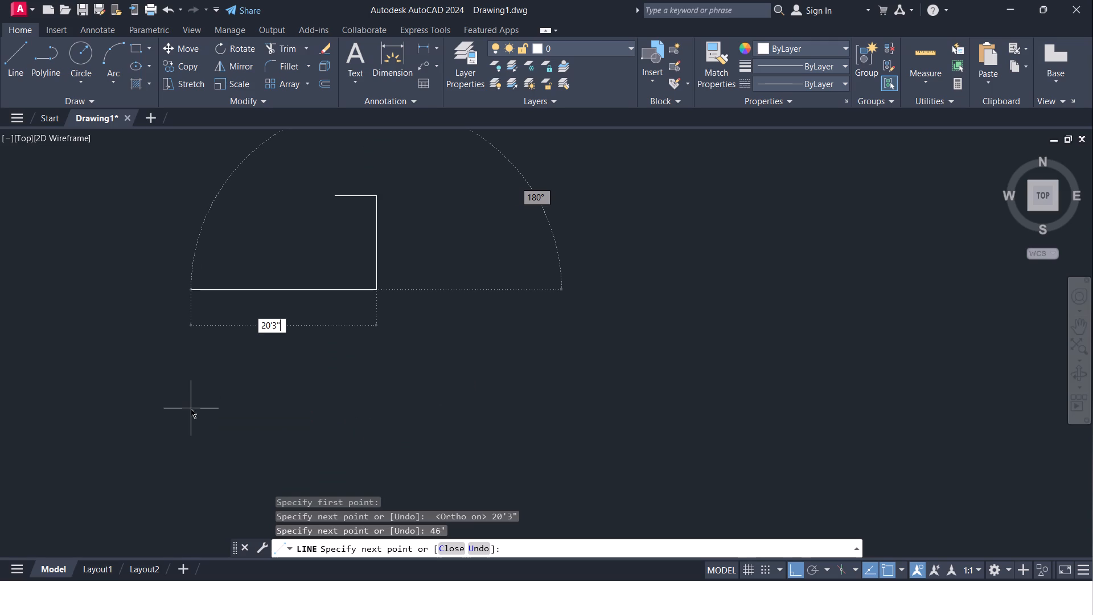
{"action": "key", "text": "Return"}
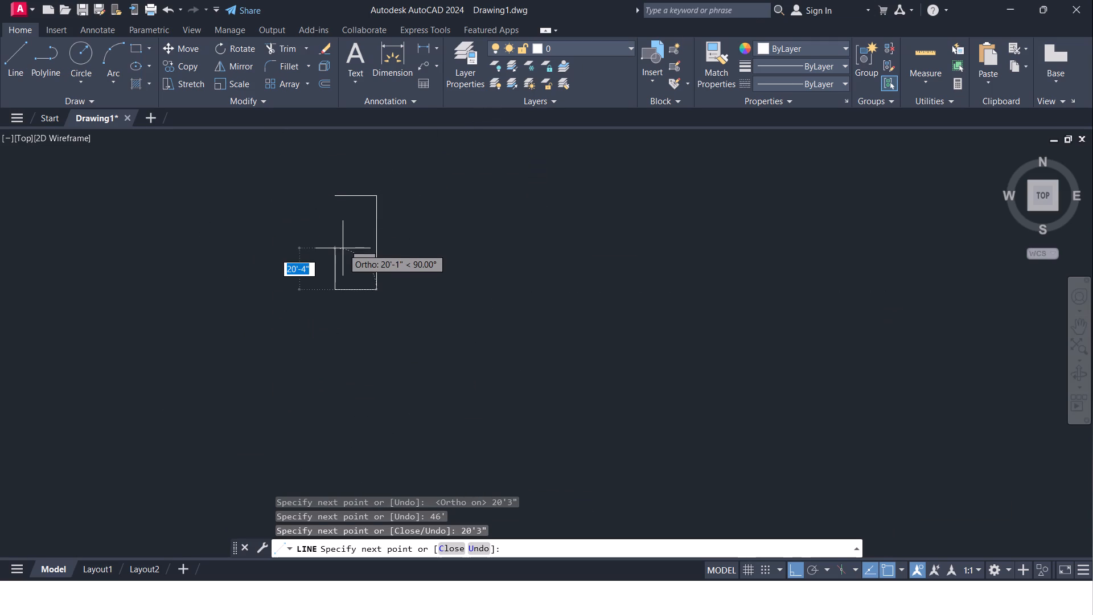
{"action": "type", "text": "46'"}
{"action": "key", "text": "Return"}
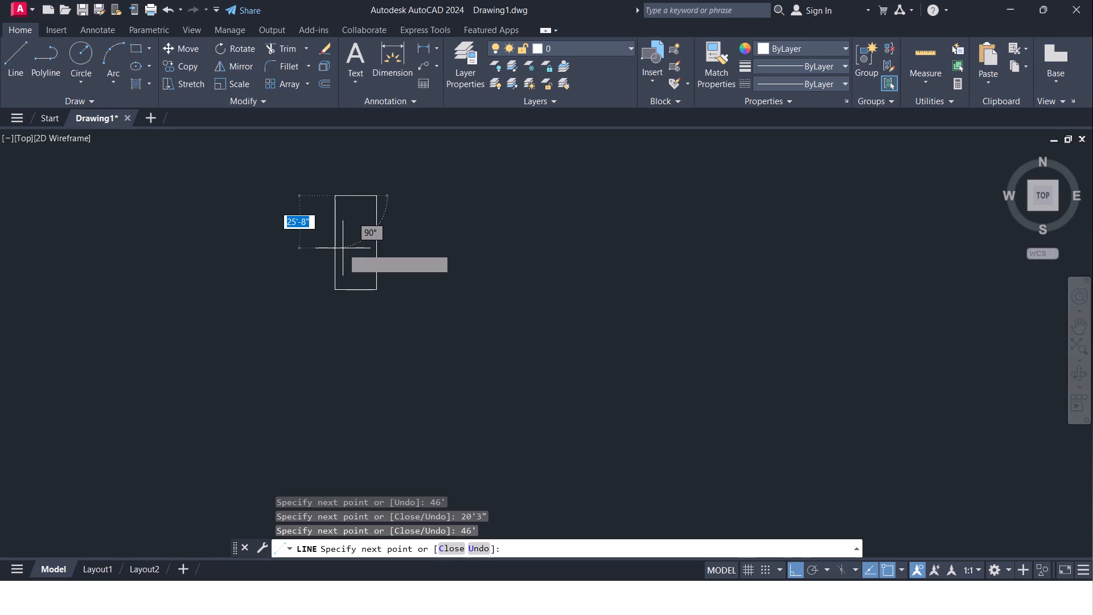
{"action": "key", "text": "Escape"}
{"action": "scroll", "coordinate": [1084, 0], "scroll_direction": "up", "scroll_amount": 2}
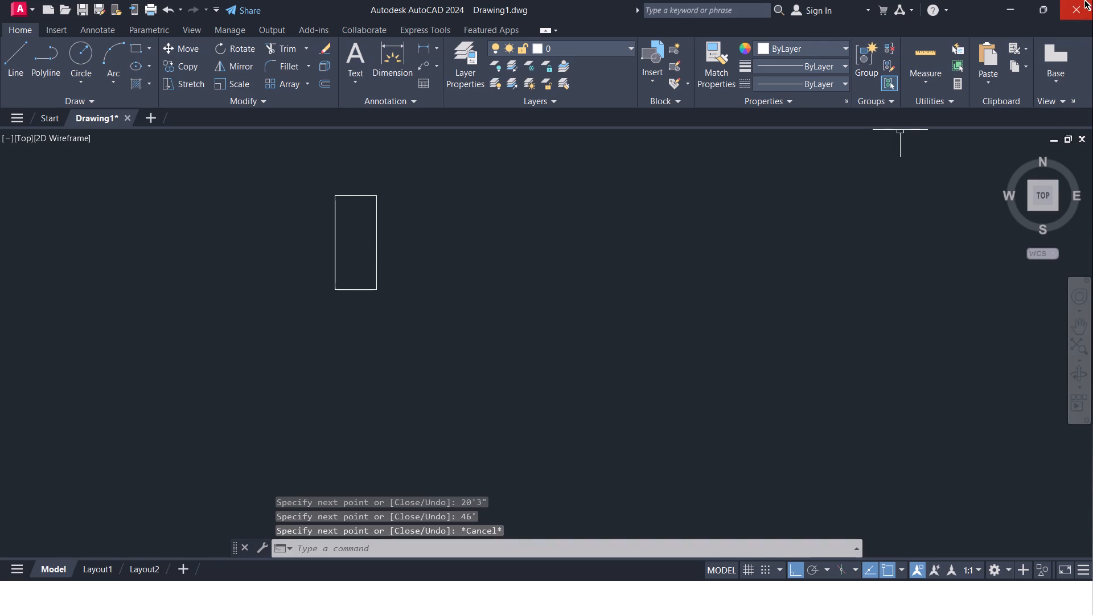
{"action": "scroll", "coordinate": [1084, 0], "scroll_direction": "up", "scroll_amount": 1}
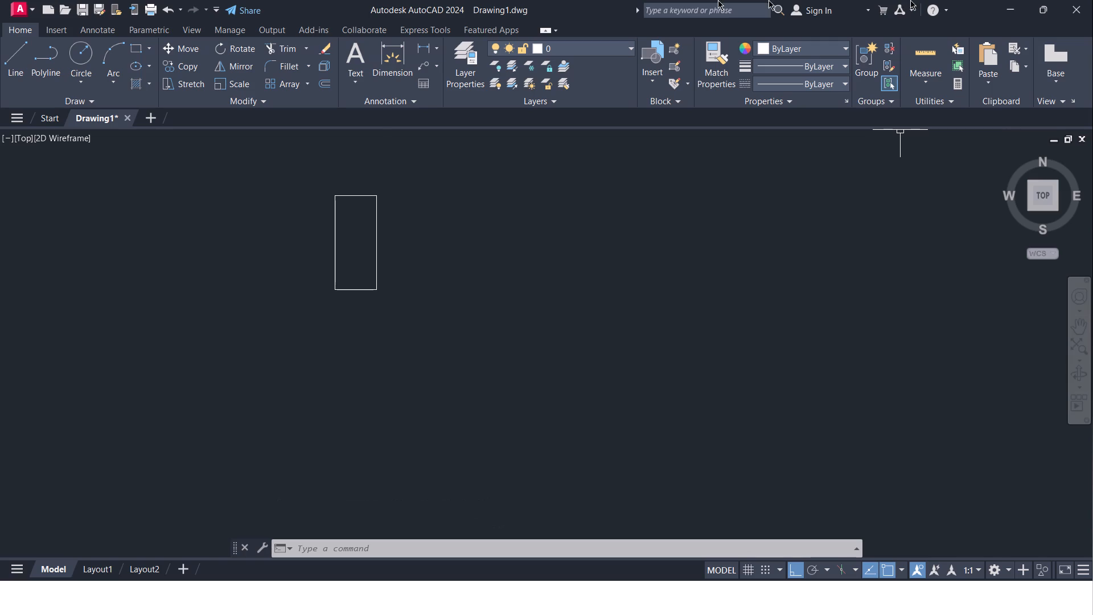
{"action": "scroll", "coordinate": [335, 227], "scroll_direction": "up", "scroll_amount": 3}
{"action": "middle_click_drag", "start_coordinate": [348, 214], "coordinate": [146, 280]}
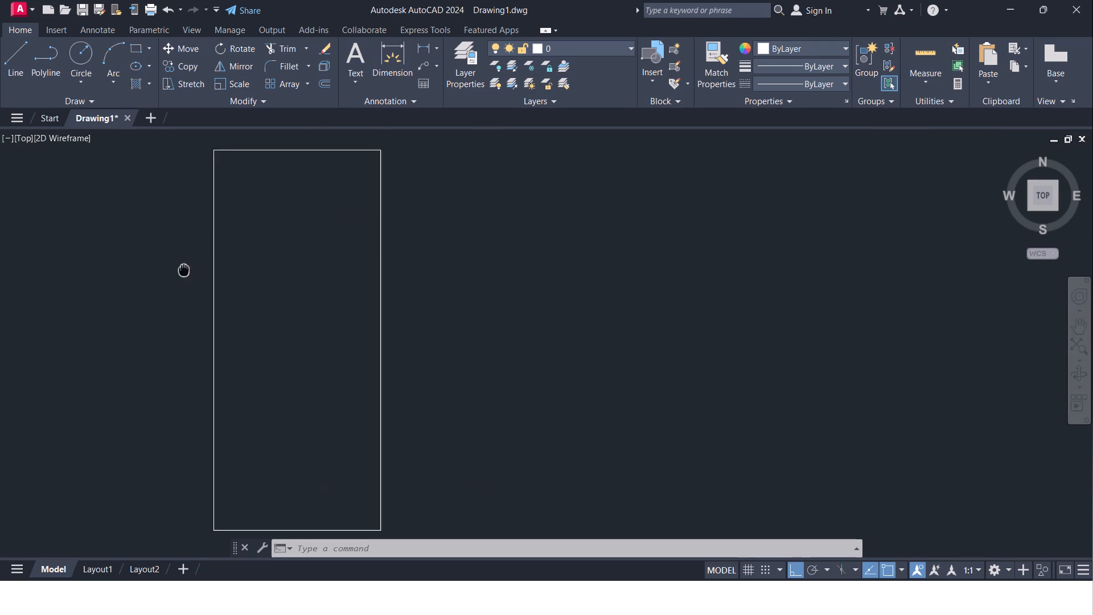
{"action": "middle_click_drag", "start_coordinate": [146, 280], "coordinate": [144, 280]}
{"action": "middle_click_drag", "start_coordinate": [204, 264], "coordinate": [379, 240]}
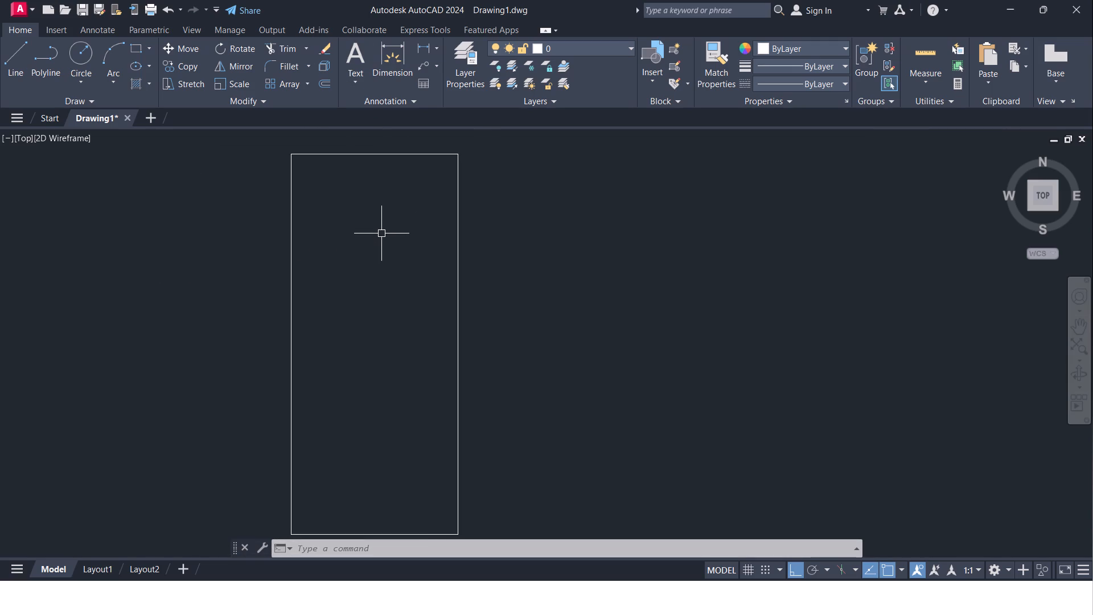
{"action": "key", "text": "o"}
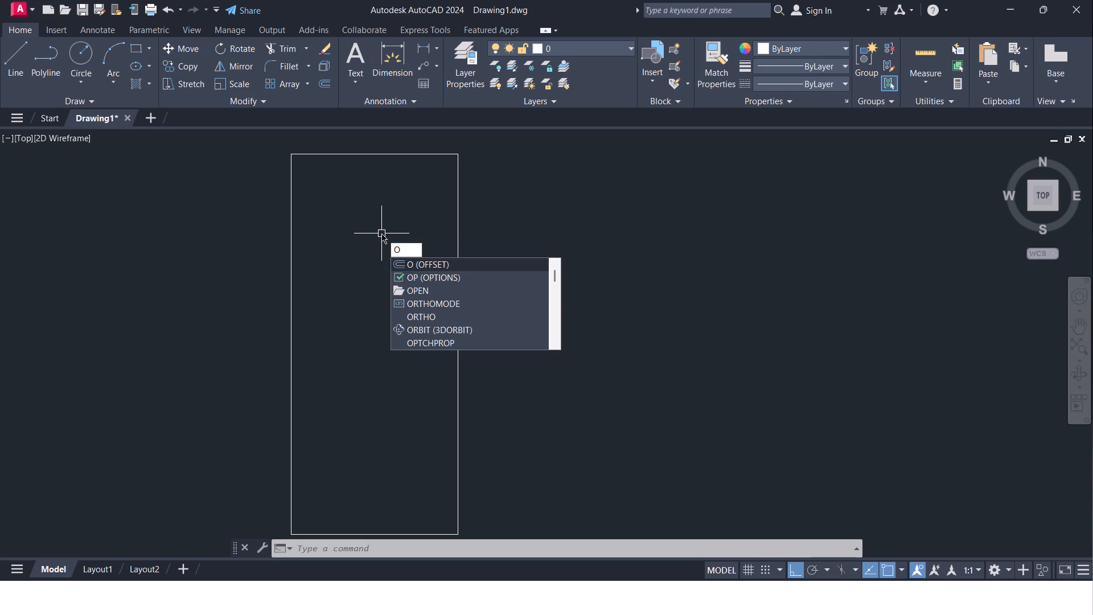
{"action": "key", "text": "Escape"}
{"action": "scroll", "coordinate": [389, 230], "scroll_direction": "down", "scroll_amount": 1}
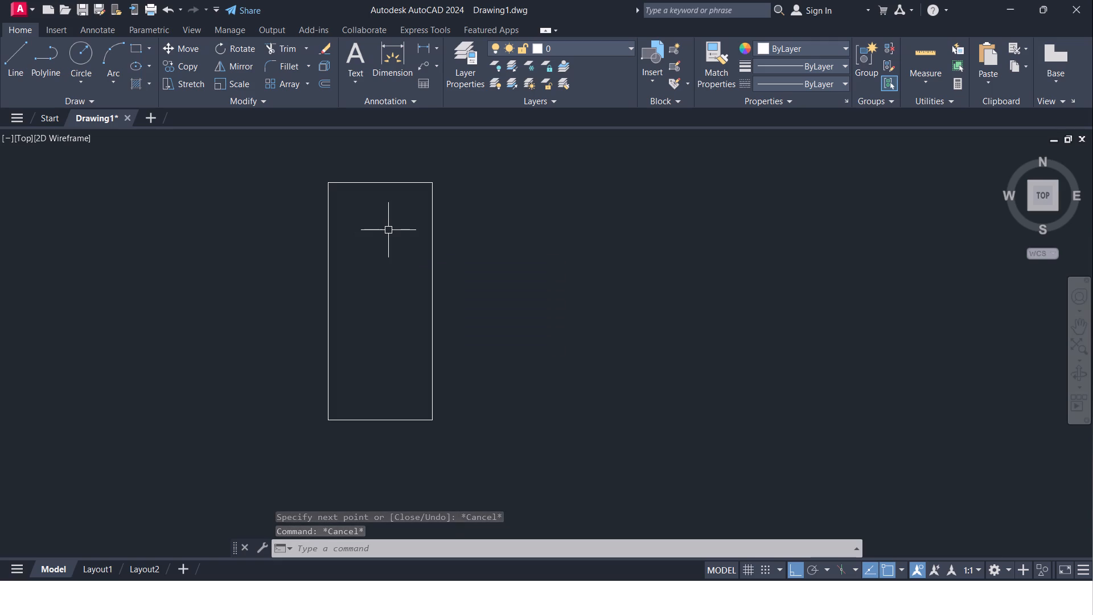
Enable Maintain a log file in the Open and Save options and apply the change.
{"action": "type", "text": "opt"}
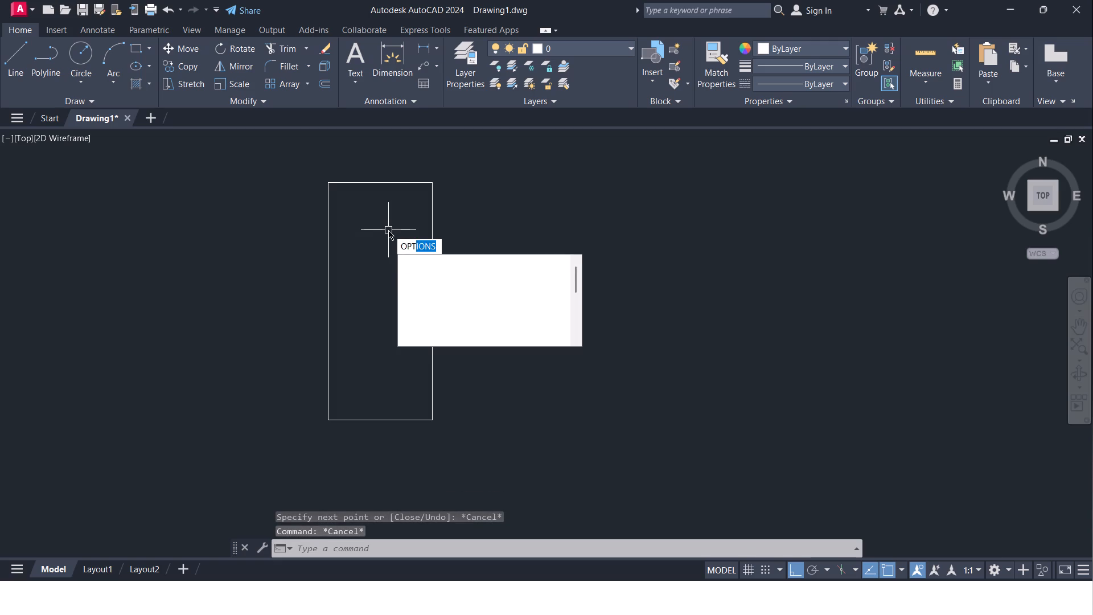
{"action": "left_click", "coordinate": [461, 261]}
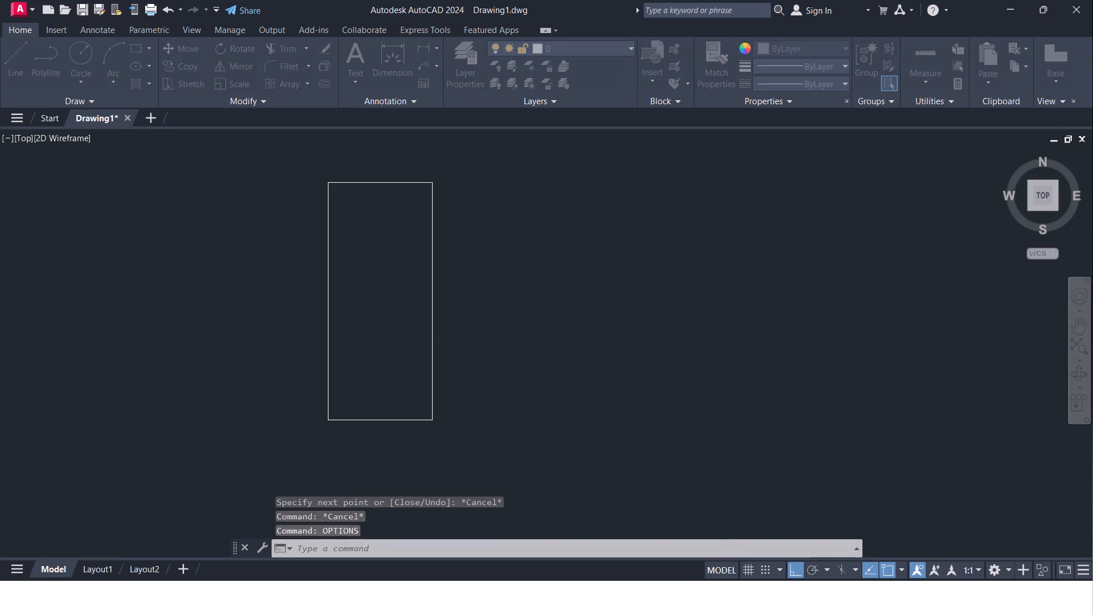
{"action": "left_click", "coordinate": [221, 386]}
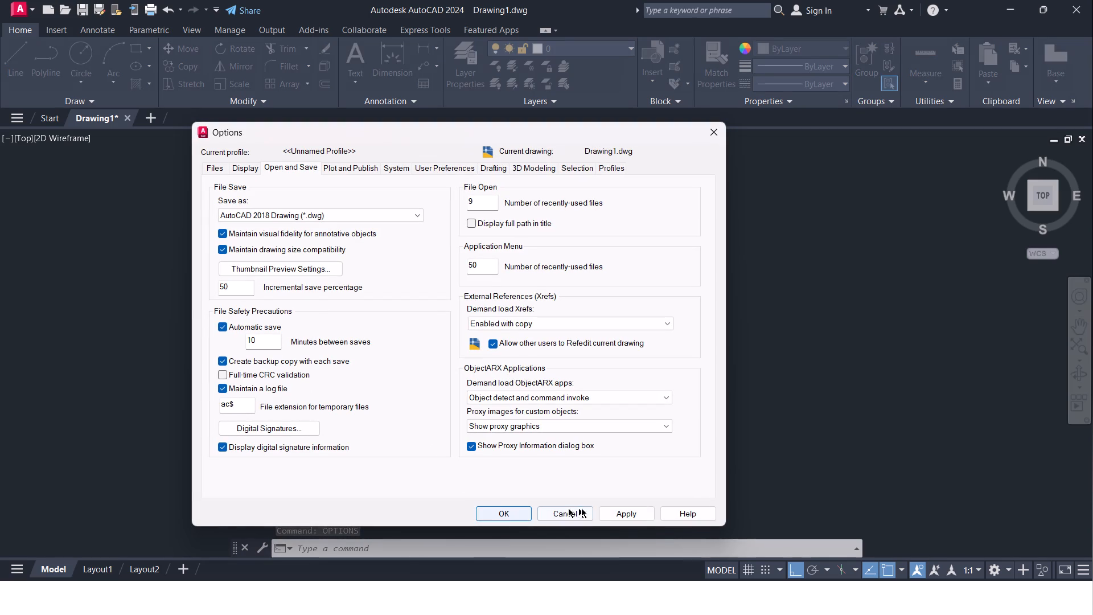
{"action": "left_click", "coordinate": [621, 510]}
{"action": "left_click", "coordinate": [495, 512]}
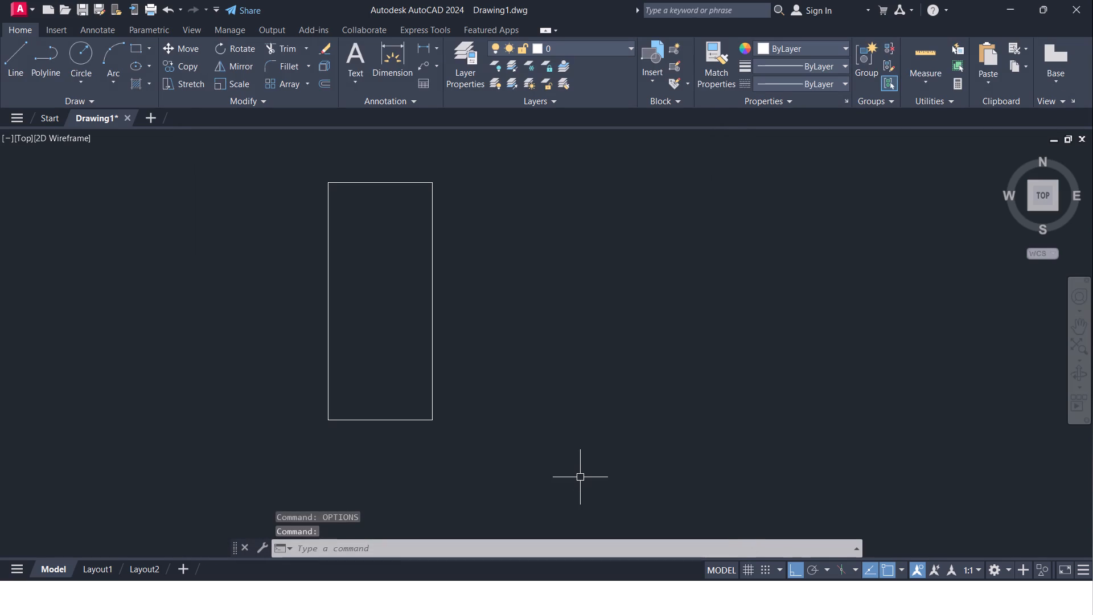
Run LOGFILEON to start command logging, and check the log file setting in the Open and Save options.
{"action": "type", "text": "log"}
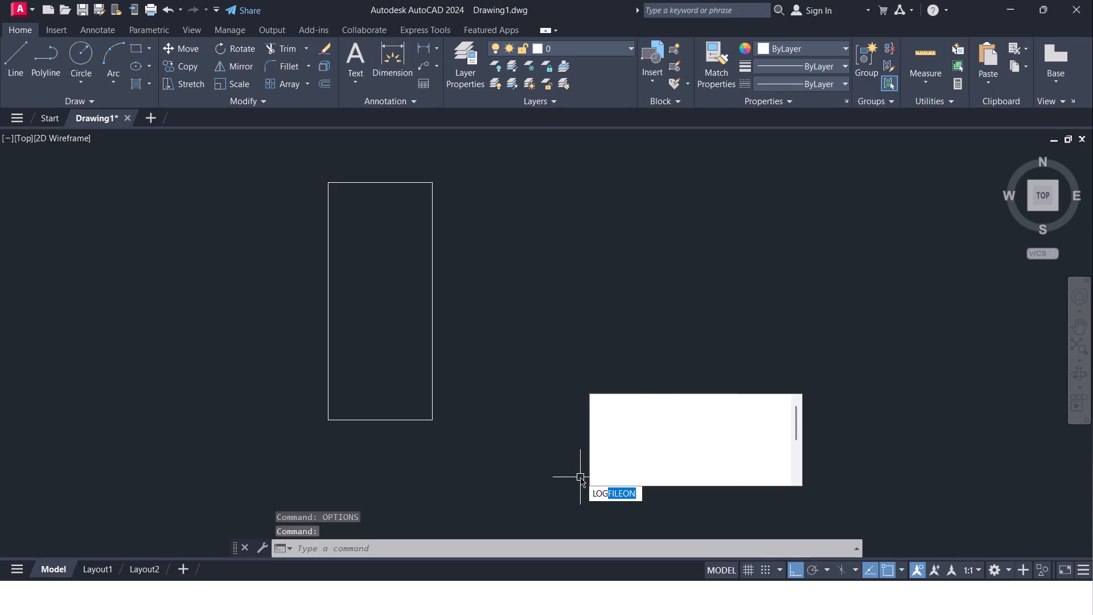
{"action": "left_click", "coordinate": [628, 400]}
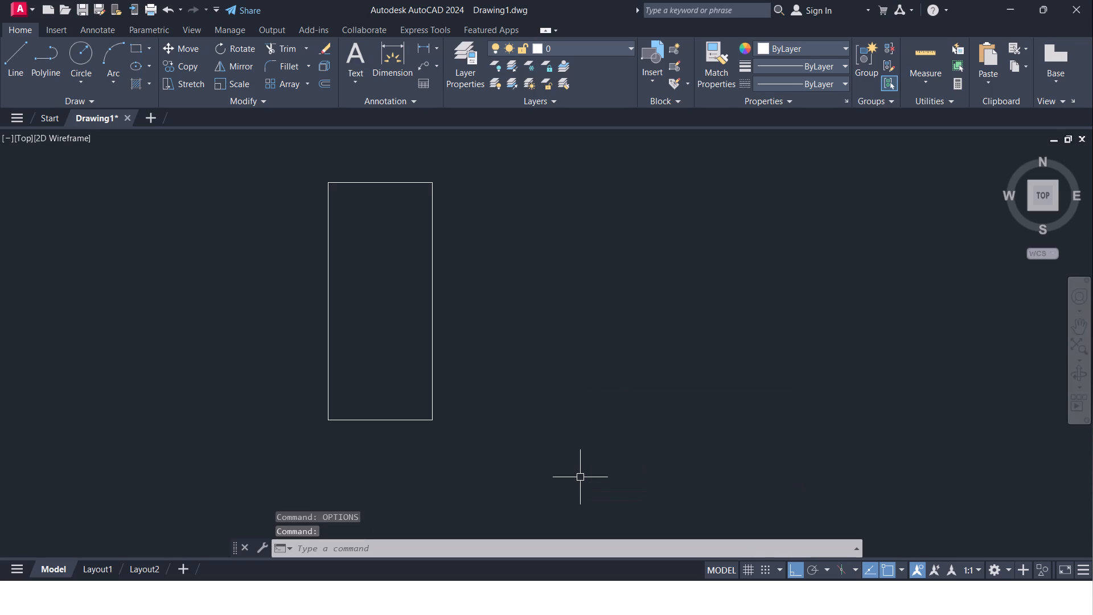
{"action": "type", "text": "opt"}
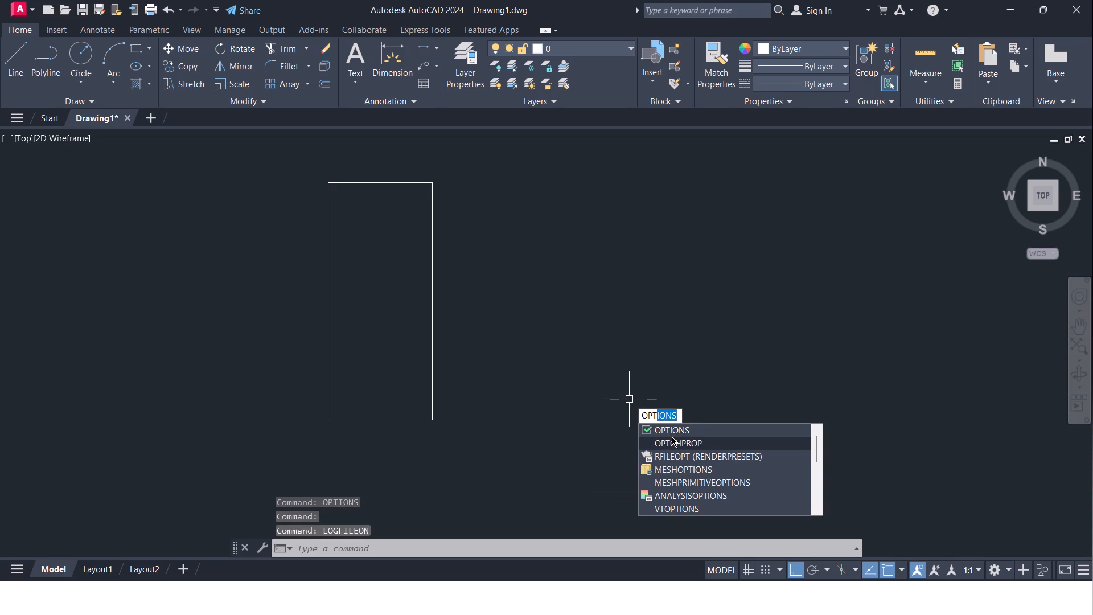
{"action": "left_click", "coordinate": [671, 432]}
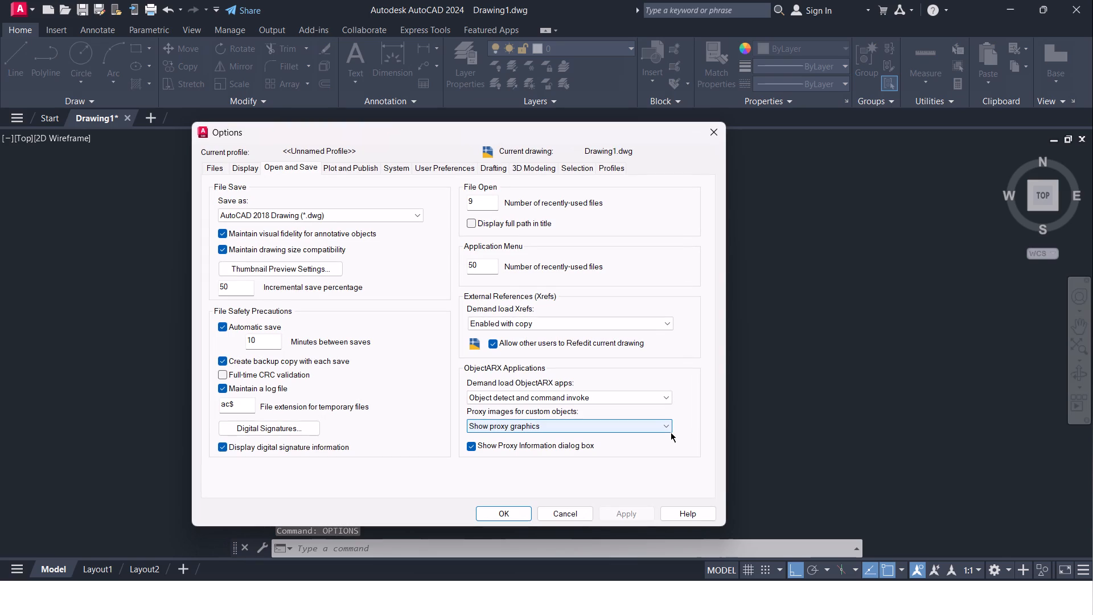
{"action": "left_click", "coordinate": [704, 141]}
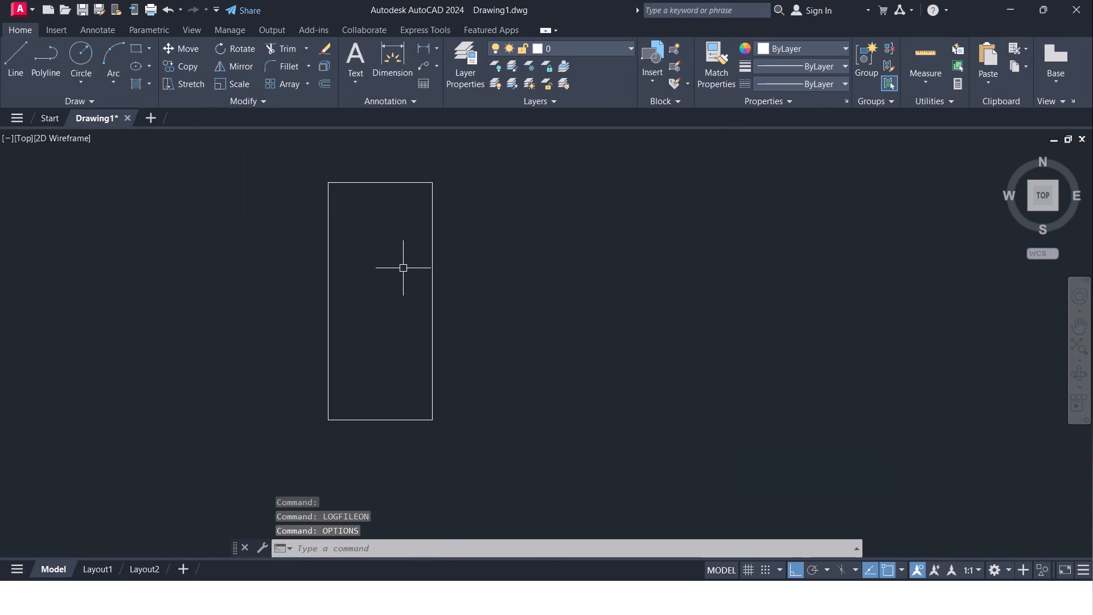
Offset all four sides of the rectangular outline 9" inward to form the outer walls.
{"action": "key", "text": "o"}
{"action": "key", "text": "Return"}
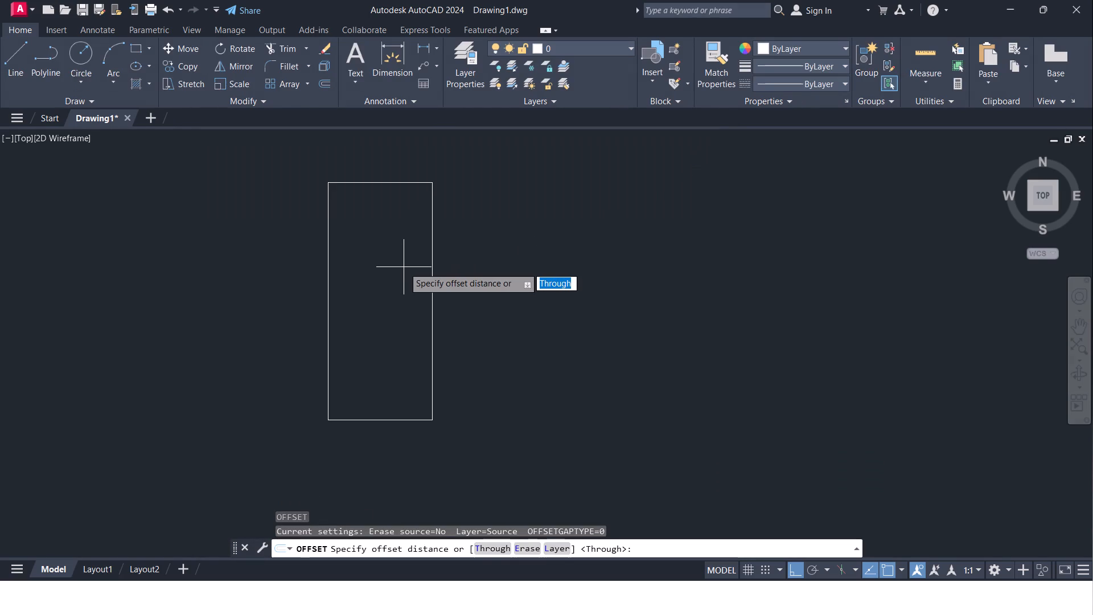
{"action": "key", "text": "9"}
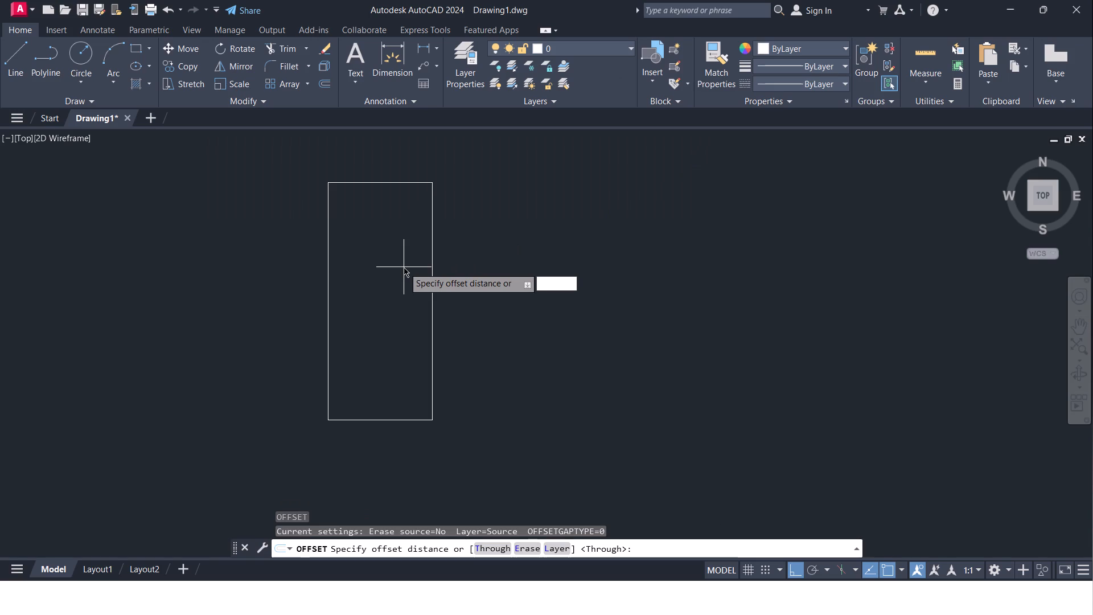
{"action": "key", "text": "shift+quotedbl"}
{"action": "key", "text": "Return"}
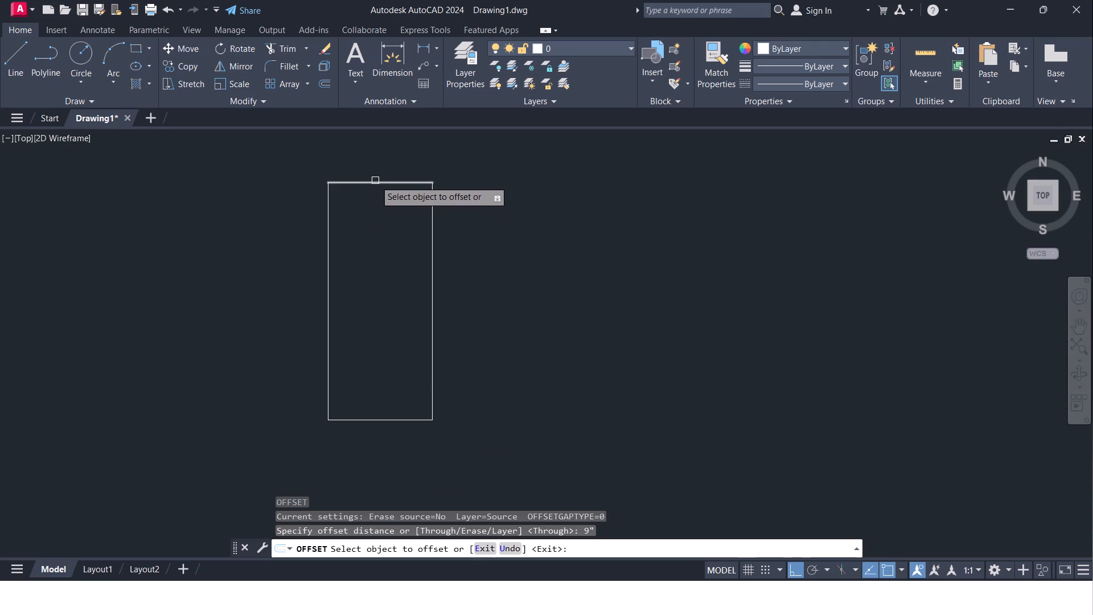
{"action": "left_click", "coordinate": [375, 181]}
{"action": "left_click", "coordinate": [382, 253]}
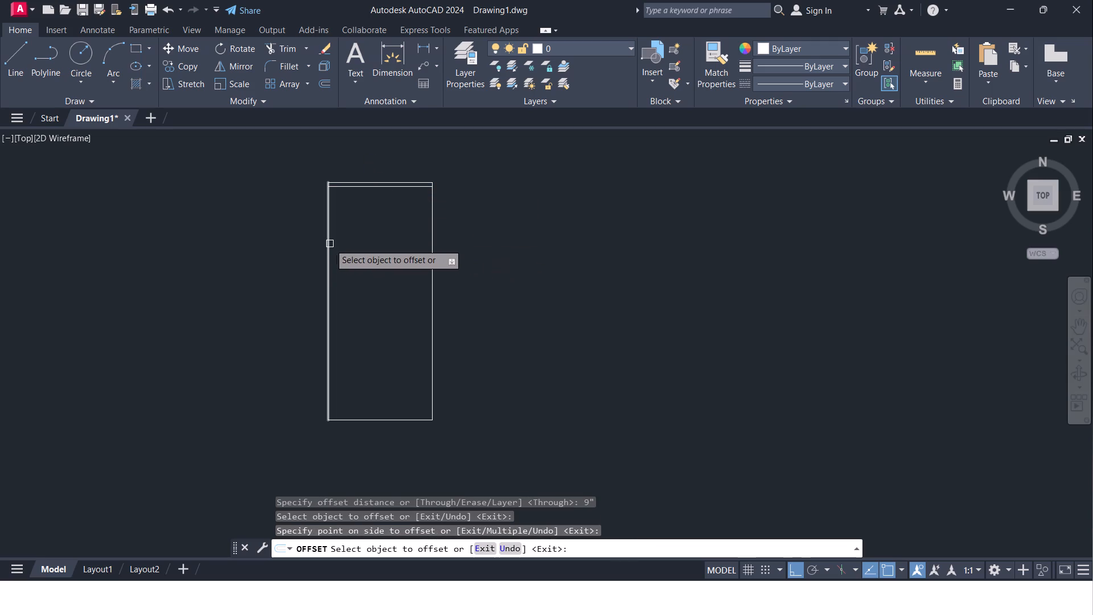
{"action": "left_click", "coordinate": [330, 244]}
{"action": "left_click", "coordinate": [354, 240]}
{"action": "left_click", "coordinate": [390, 421]}
{"action": "left_click", "coordinate": [391, 380]}
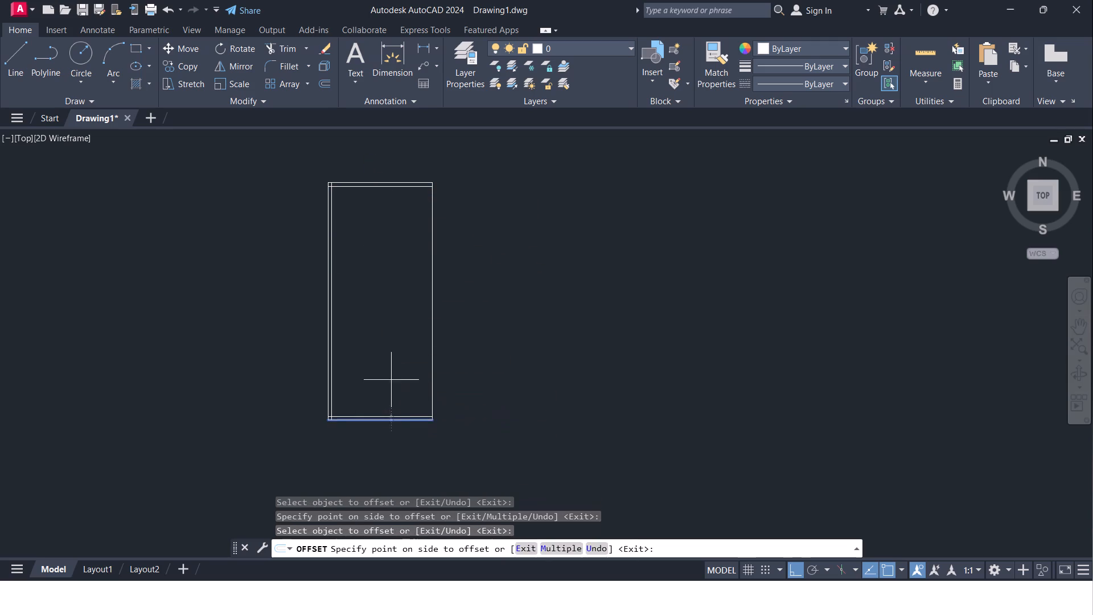
{"action": "scroll", "coordinate": [388, 400], "scroll_direction": "up", "scroll_amount": 3}
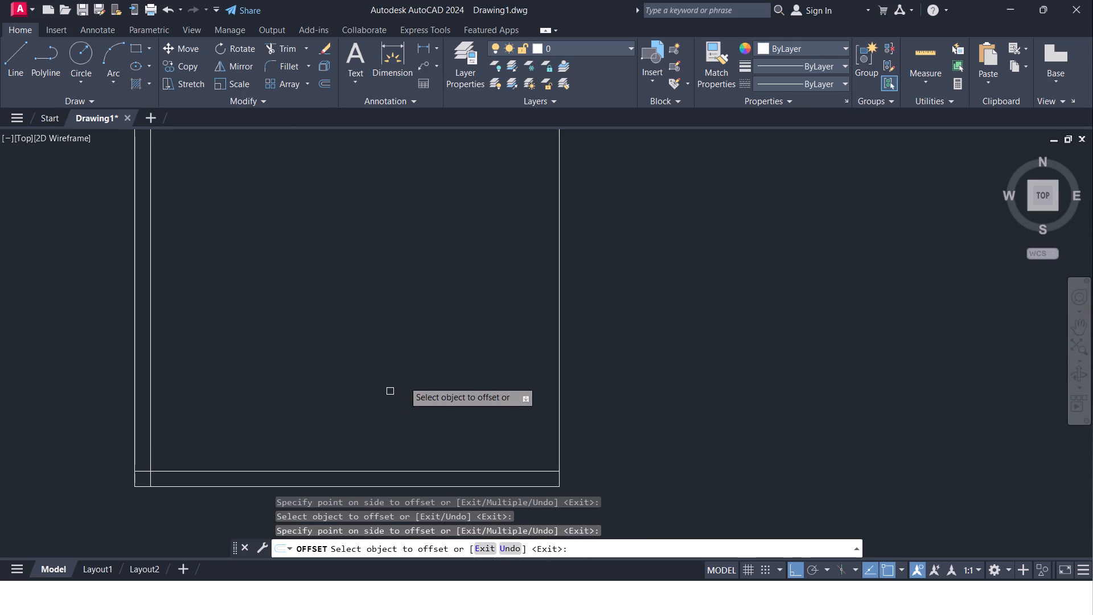
{"action": "left_click", "coordinate": [558, 384]}
{"action": "left_click", "coordinate": [520, 387]}
{"action": "scroll", "coordinate": [500, 380], "scroll_direction": "down", "scroll_amount": 3}
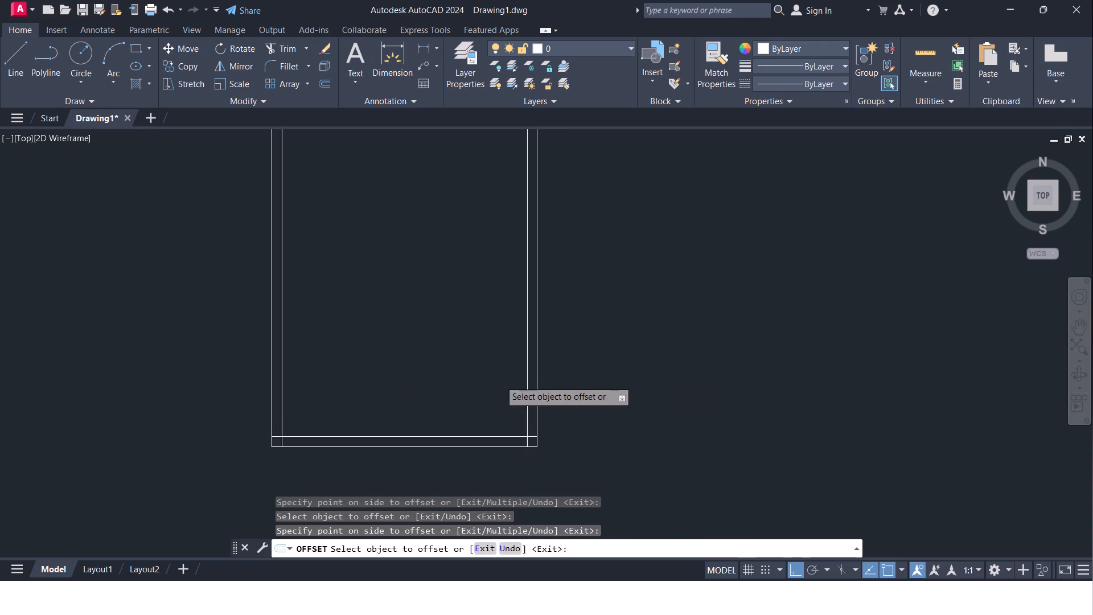
{"action": "scroll", "coordinate": [500, 380], "scroll_direction": "down", "scroll_amount": 1}
{"action": "scroll", "coordinate": [482, 272], "scroll_direction": "up", "scroll_amount": 3}
{"action": "middle_click_drag", "start_coordinate": [419, 227], "coordinate": [388, 220]}
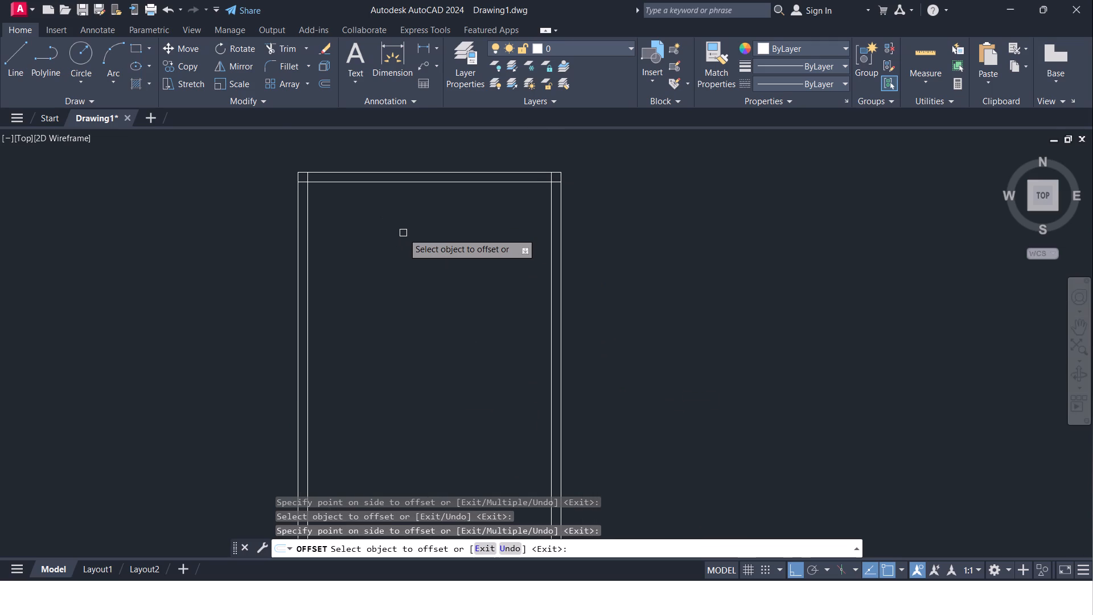
{"action": "key", "text": "Escape"}
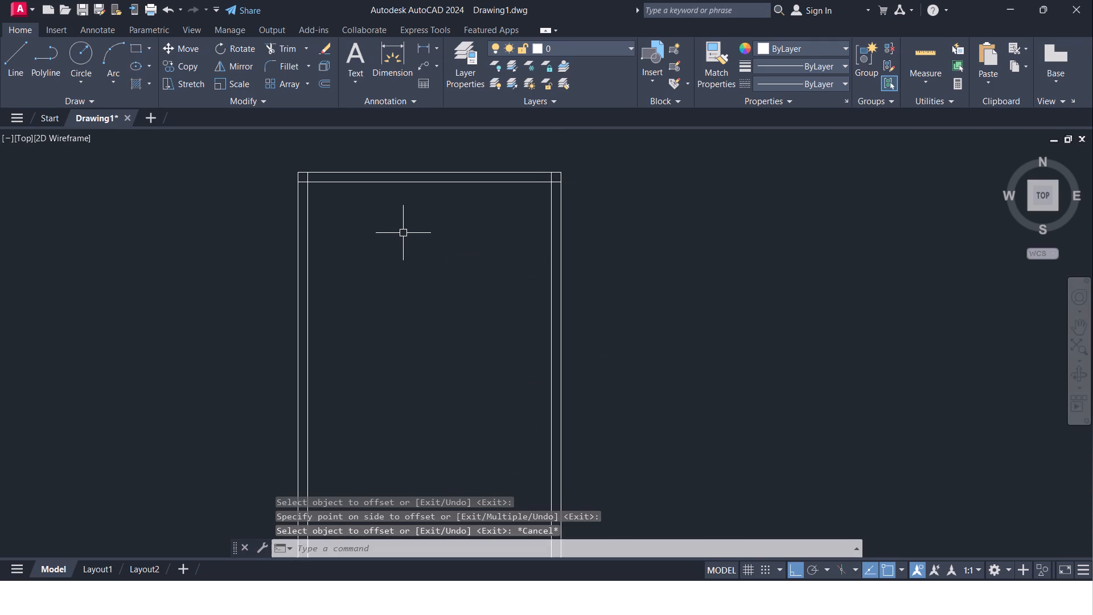
Offset the inner line of the top wall 10' downward into the plan to place a horizontal partition line.
{"action": "key", "text": "Return"}
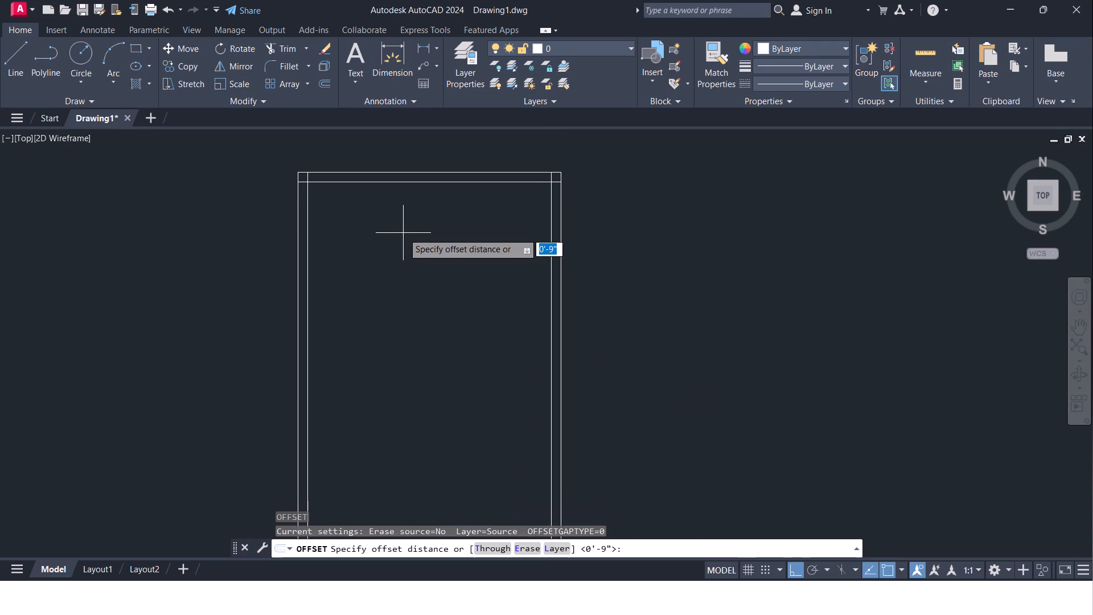
{"action": "key", "text": "Return"}
{"action": "type", "text": "10'"}
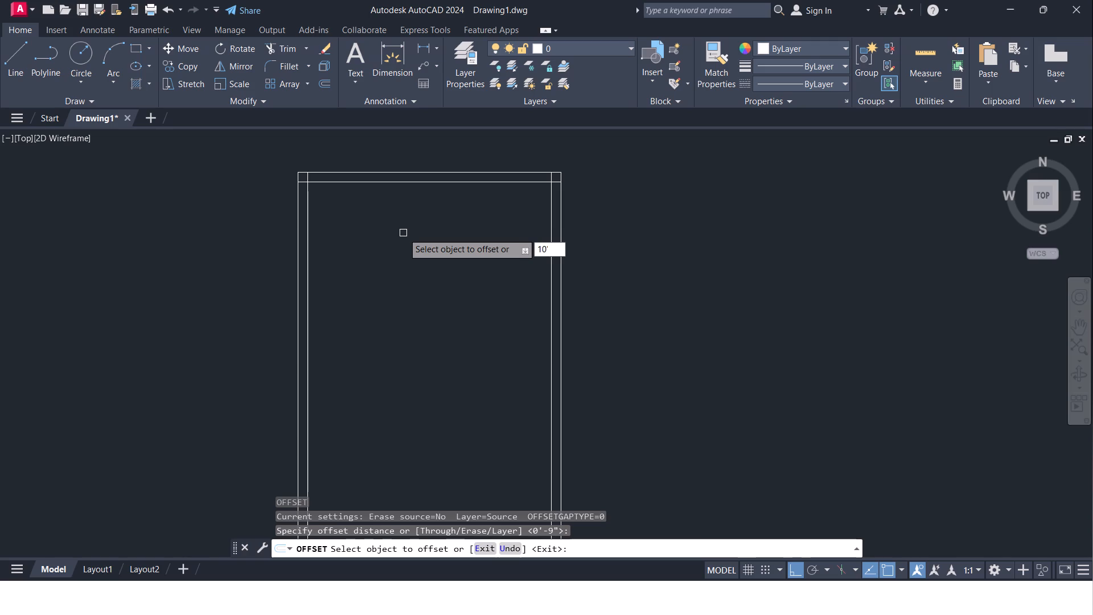
{"action": "key", "text": "Return"}
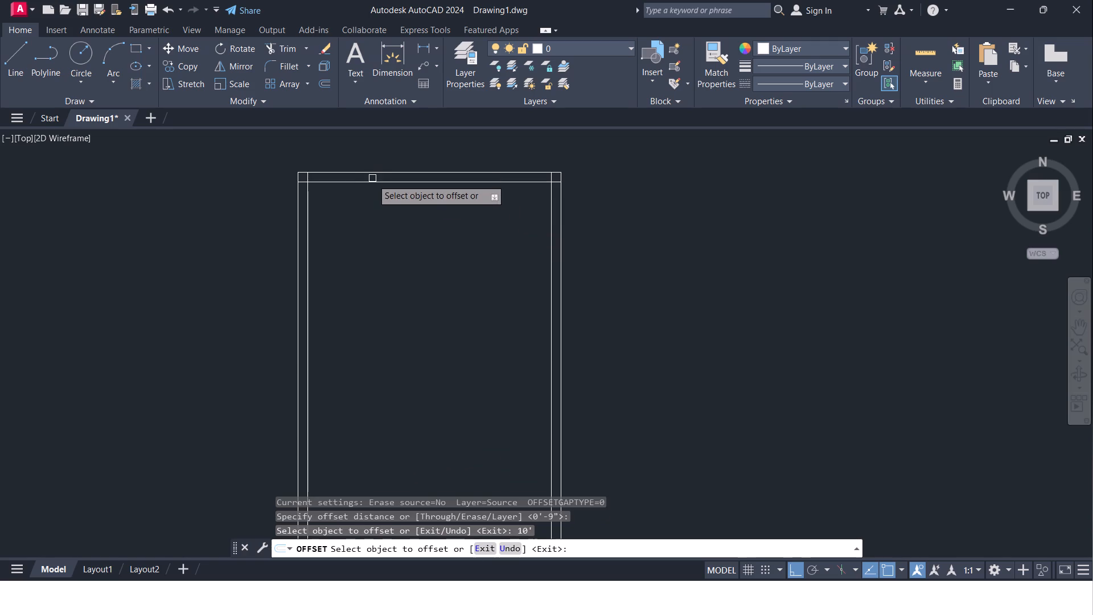
{"action": "left_click", "coordinate": [372, 179]}
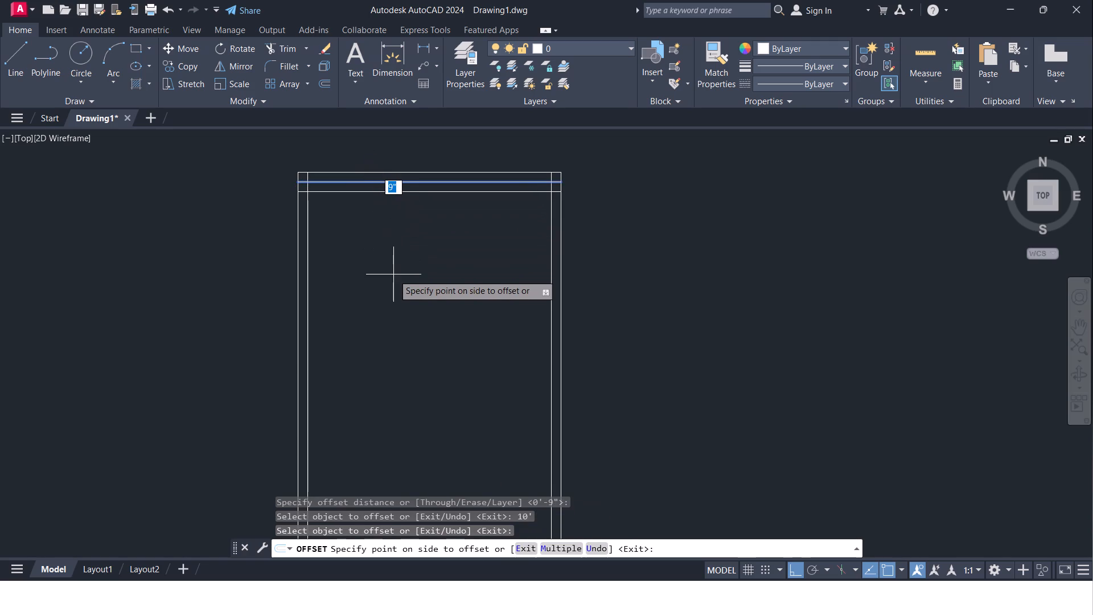
{"action": "type", "text": "10'"}
{"action": "key", "text": "Return"}
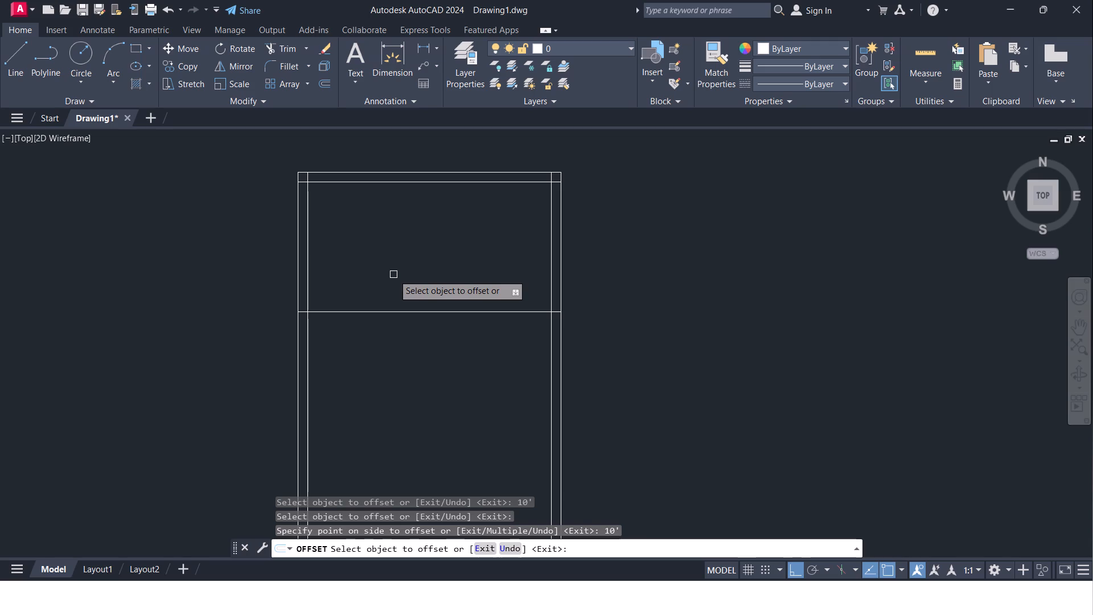
{"action": "key", "text": "Return"}
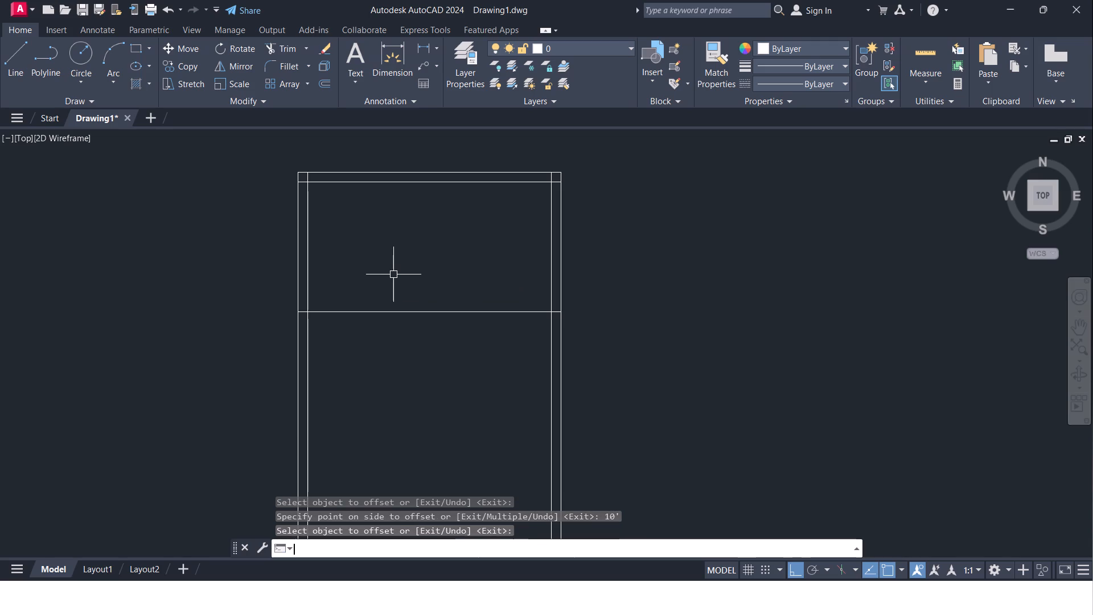
Offset the horizontal partition line 9" downward to give the cross wall its thickness.
{"action": "key", "text": "Return"}
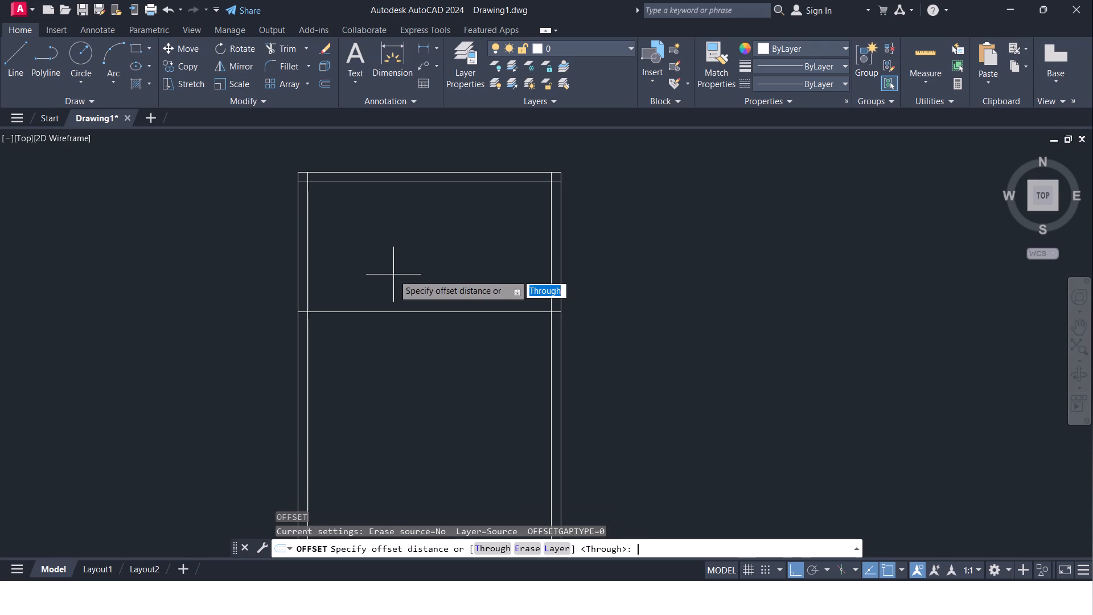
{"action": "type", "text": "9\""}
{"action": "key", "text": "Return"}
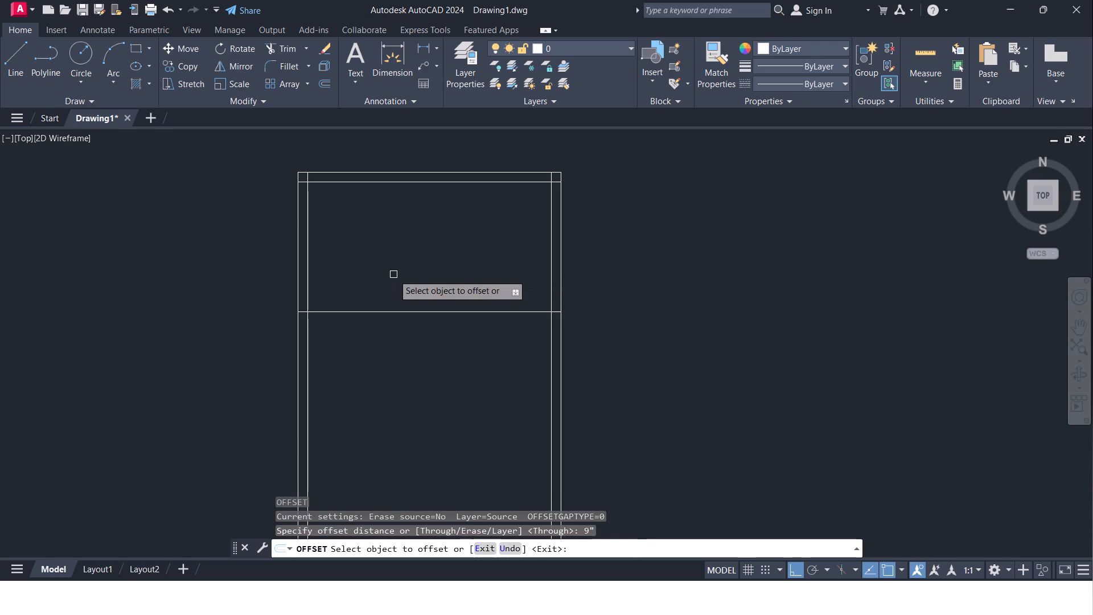
{"action": "left_click", "coordinate": [371, 310]}
{"action": "left_click", "coordinate": [381, 346]}
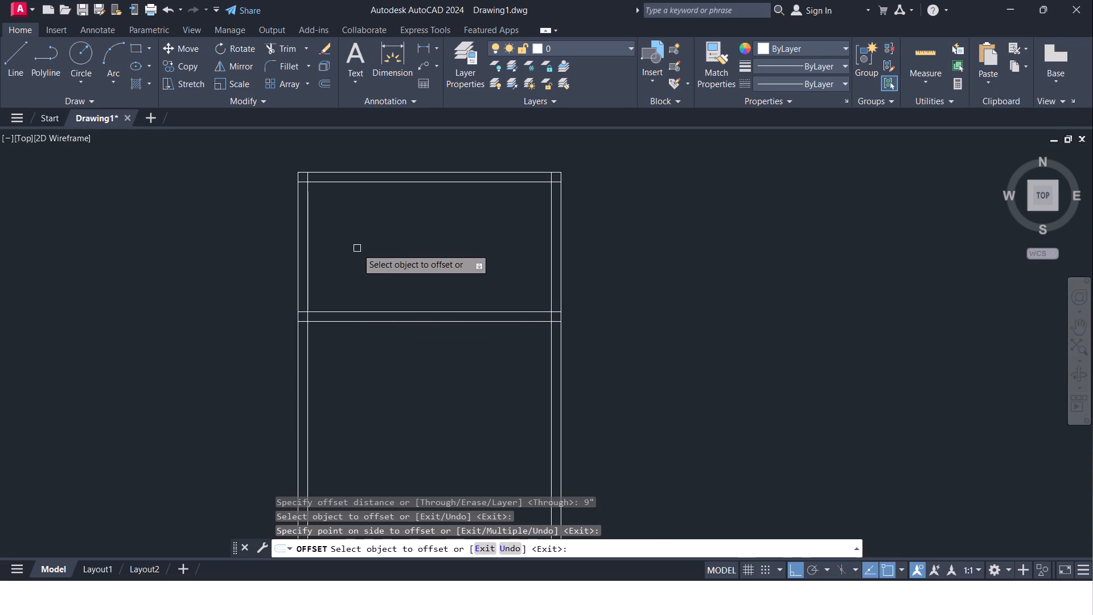
{"action": "key", "text": "Return"}
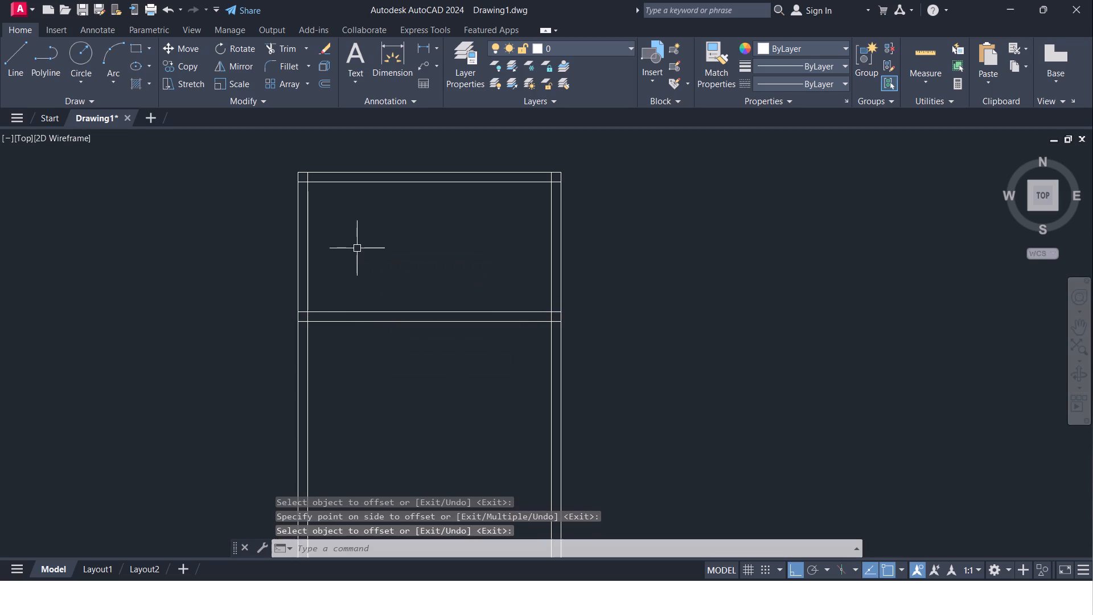
Offset the inner line of the left wall 8' to the right to place a vertical partition line.
{"action": "key", "text": "Return"}
{"action": "key", "text": "8"}
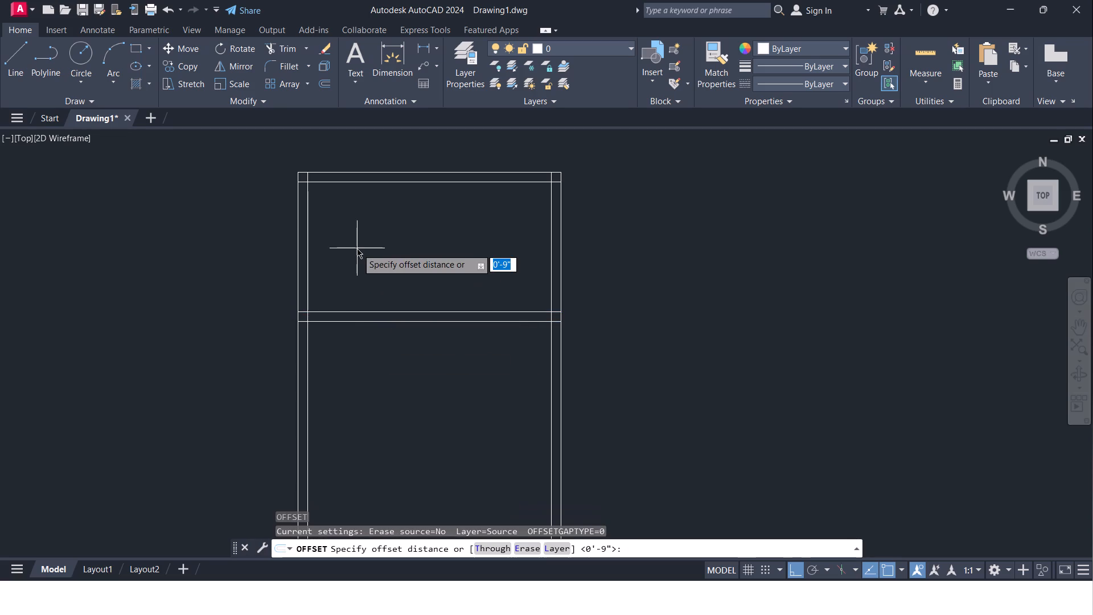
{"action": "key", "text": "apostrophe"}
{"action": "key", "text": "Return"}
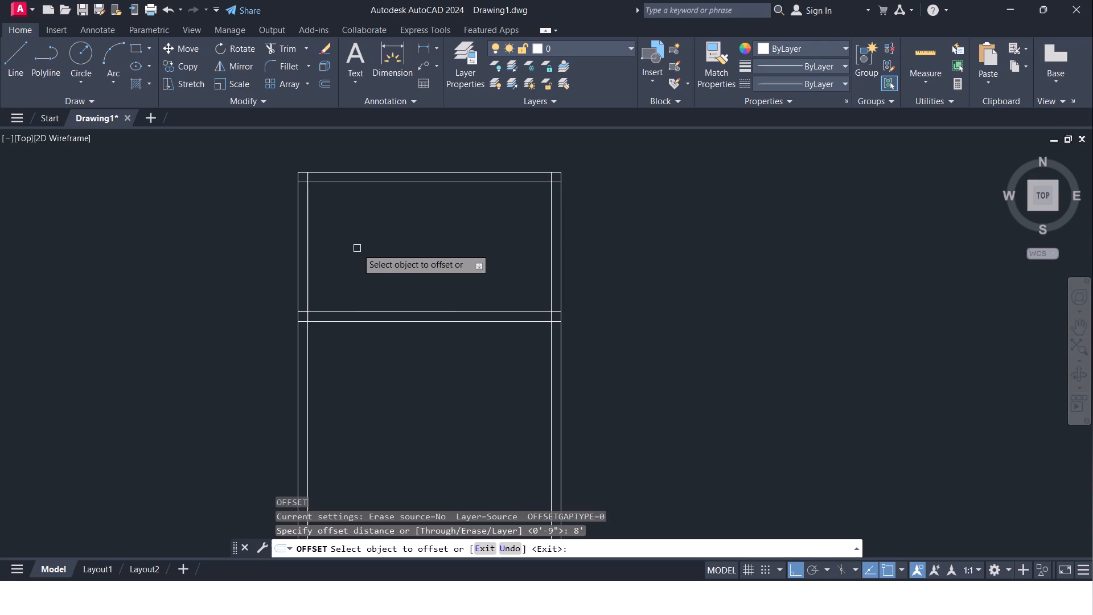
{"action": "left_click_drag", "start_coordinate": [306, 259], "coordinate": [314, 259]}
{"action": "left_click", "coordinate": [400, 250]}
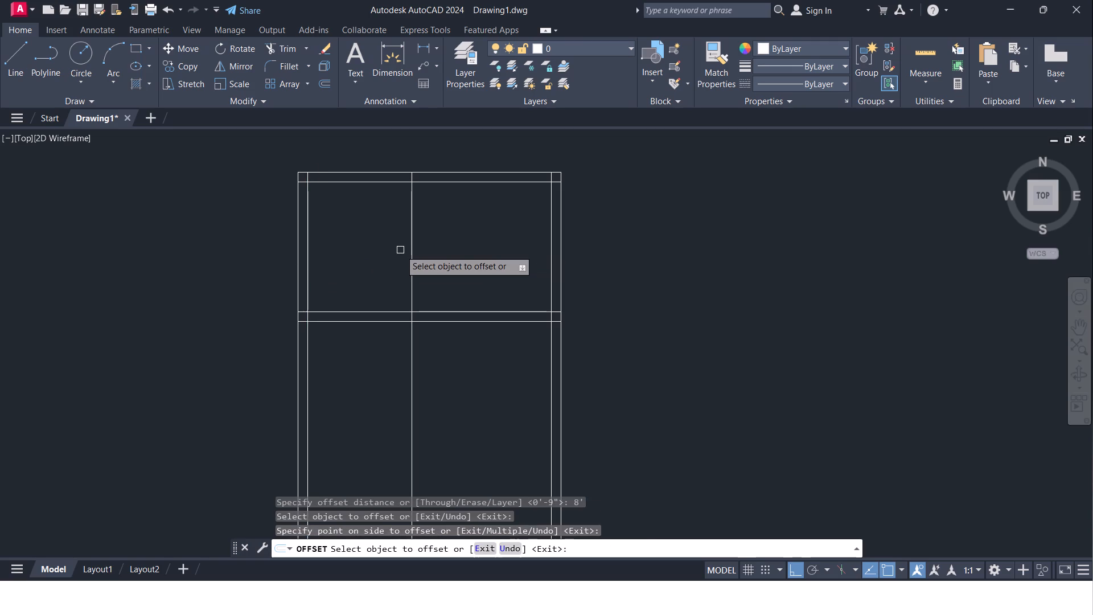
{"action": "key", "text": "Return"}
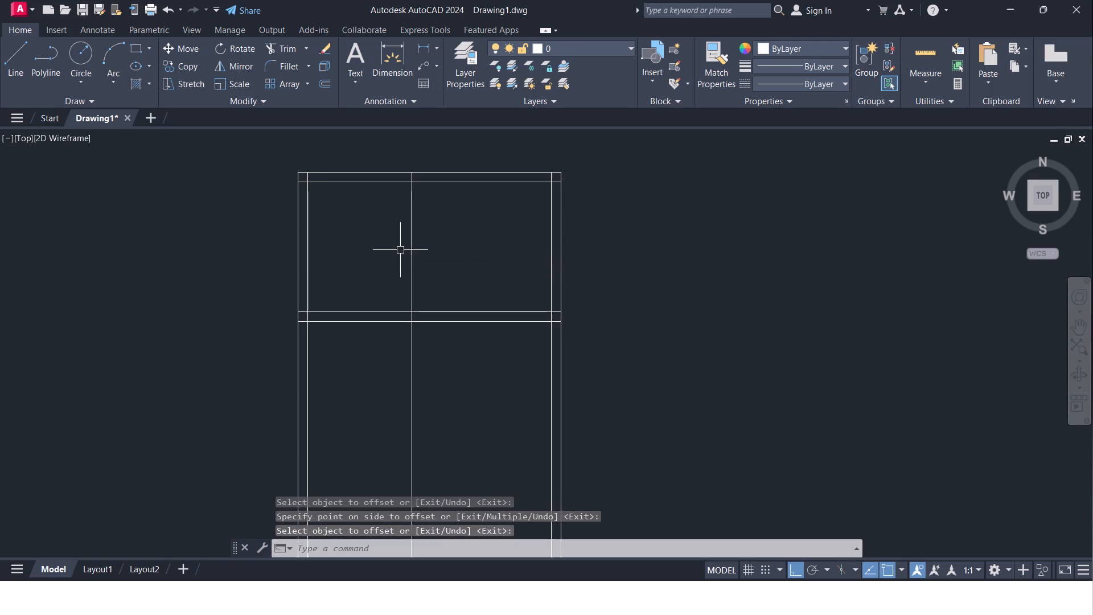
Start another Offset for the next wall line.
{"action": "key", "text": "Return"}
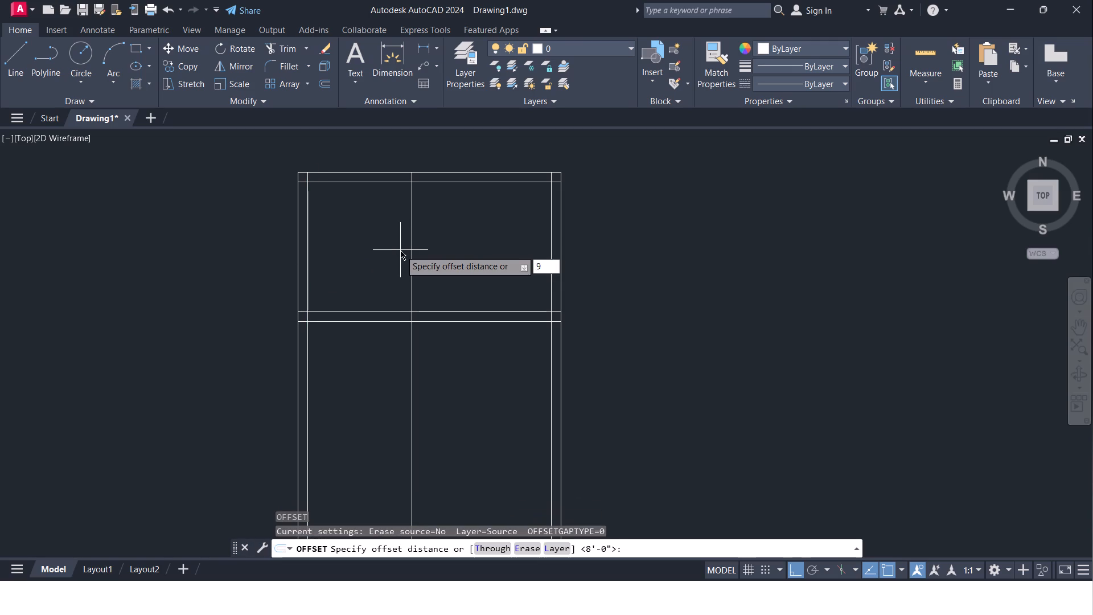
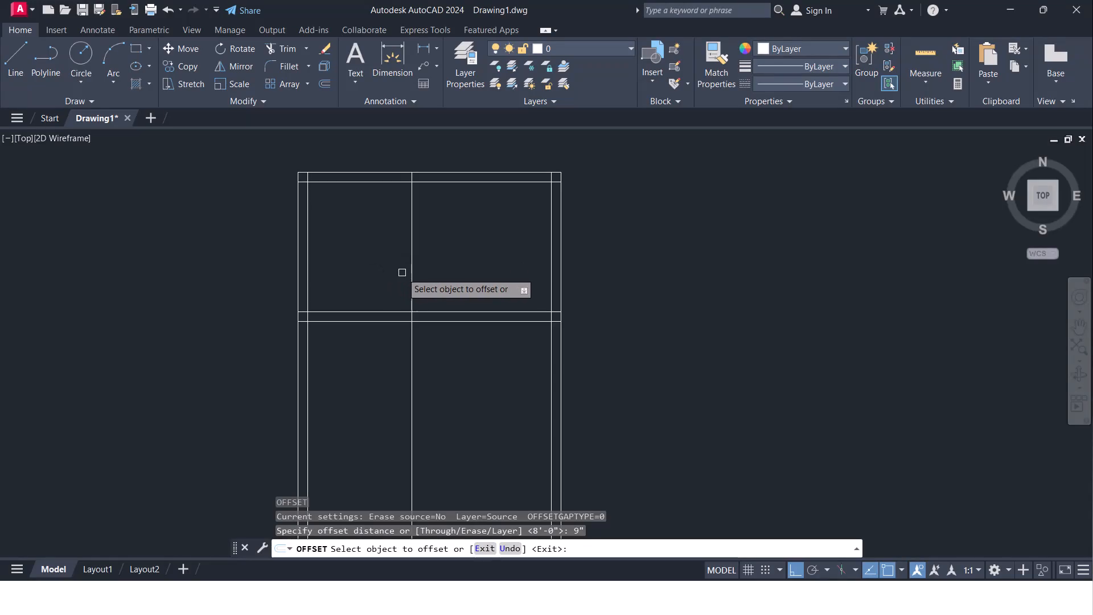
Offset the vertical partition line 9" to the right to give the partition wall its thickness.
{"action": "left_click", "coordinate": [412, 275]}
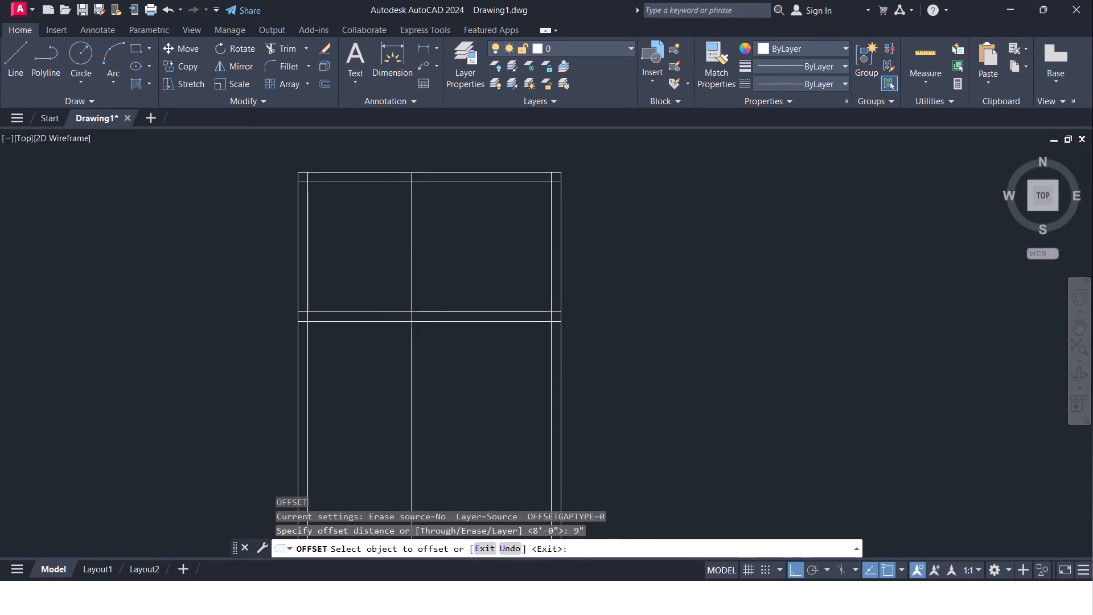
{"action": "left_click", "coordinate": [447, 273]}
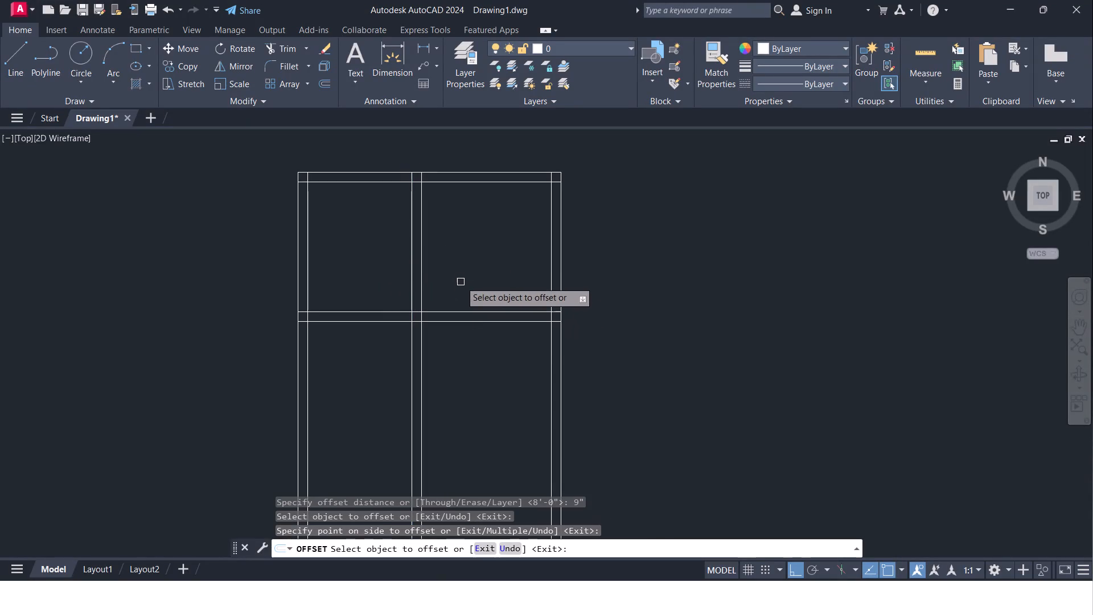
{"action": "middle_click_drag", "start_coordinate": [454, 273], "coordinate": [434, 218]}
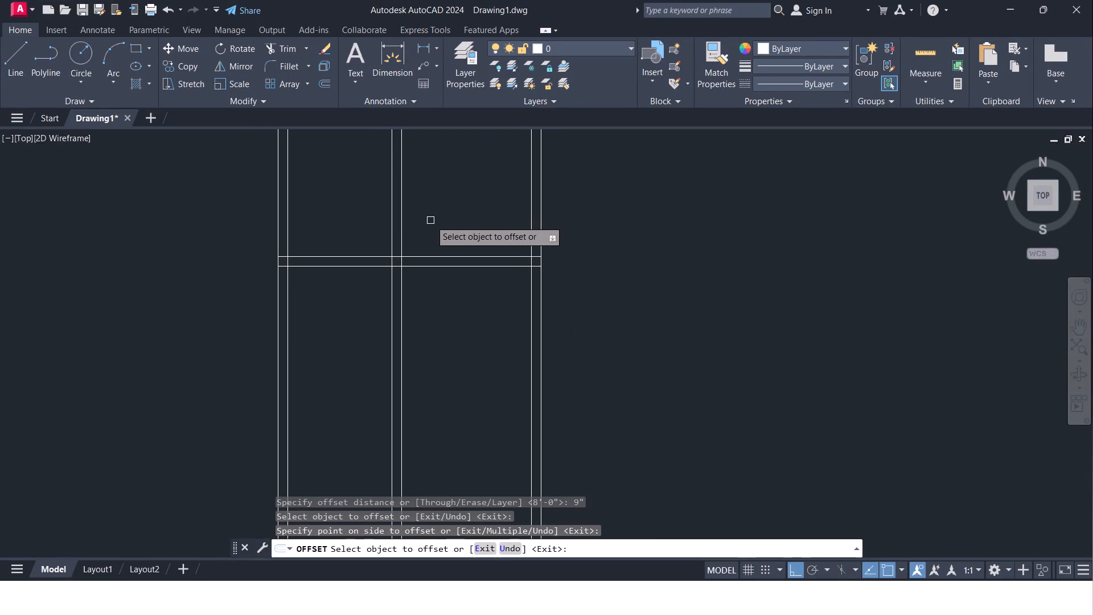
{"action": "middle_click_drag", "start_coordinate": [433, 224], "coordinate": [388, 228]}
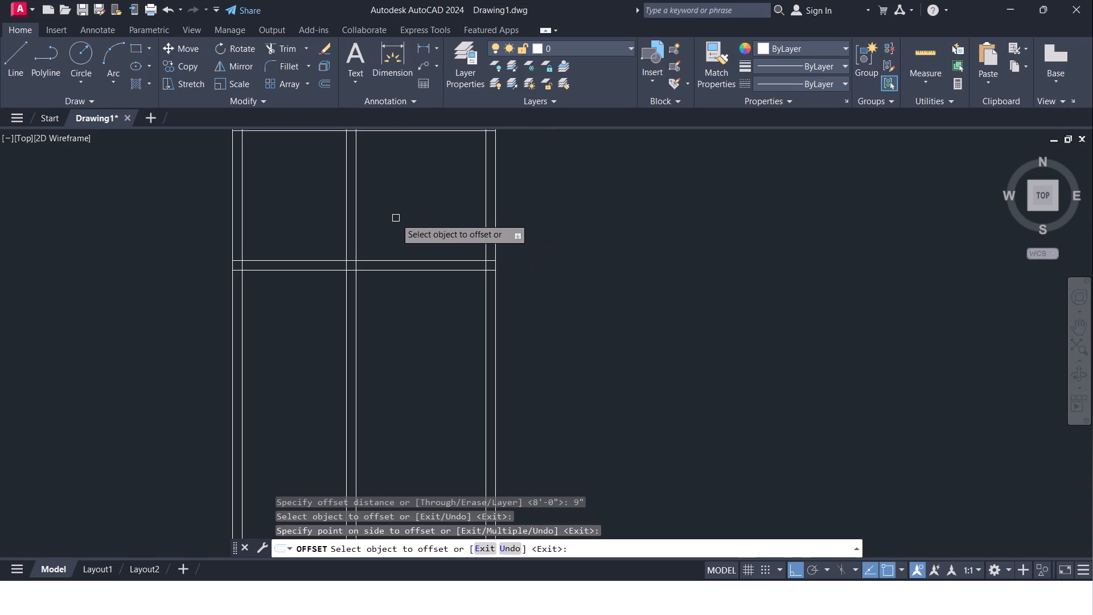
{"action": "key", "text": "Escape"}
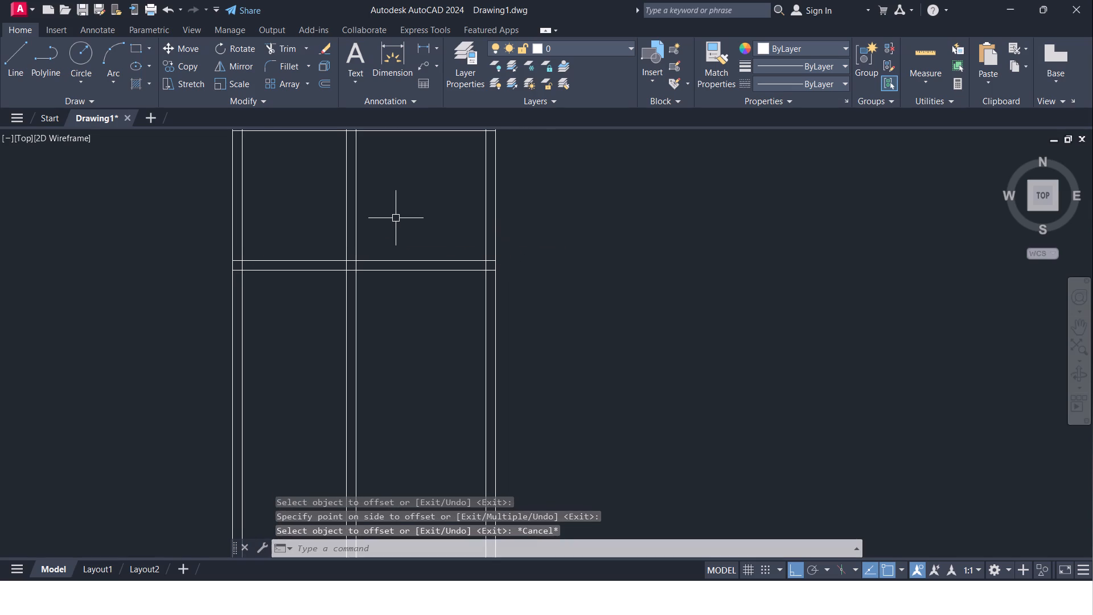
Offset the horizontal cross wall's upper line 4" upward and 4" downward.
{"action": "key", "text": "Return"}
{"action": "type", "text": "4\""}
{"action": "key", "text": "Return"}
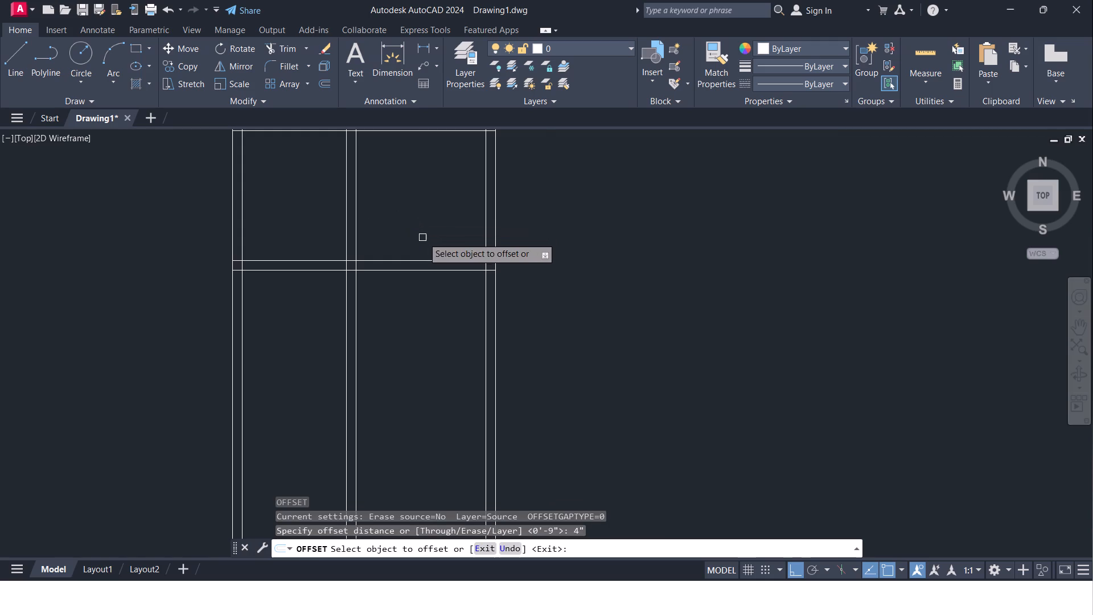
{"action": "scroll", "coordinate": [423, 241], "scroll_direction": "up", "scroll_amount": 1}
{"action": "left_click", "coordinate": [411, 273]}
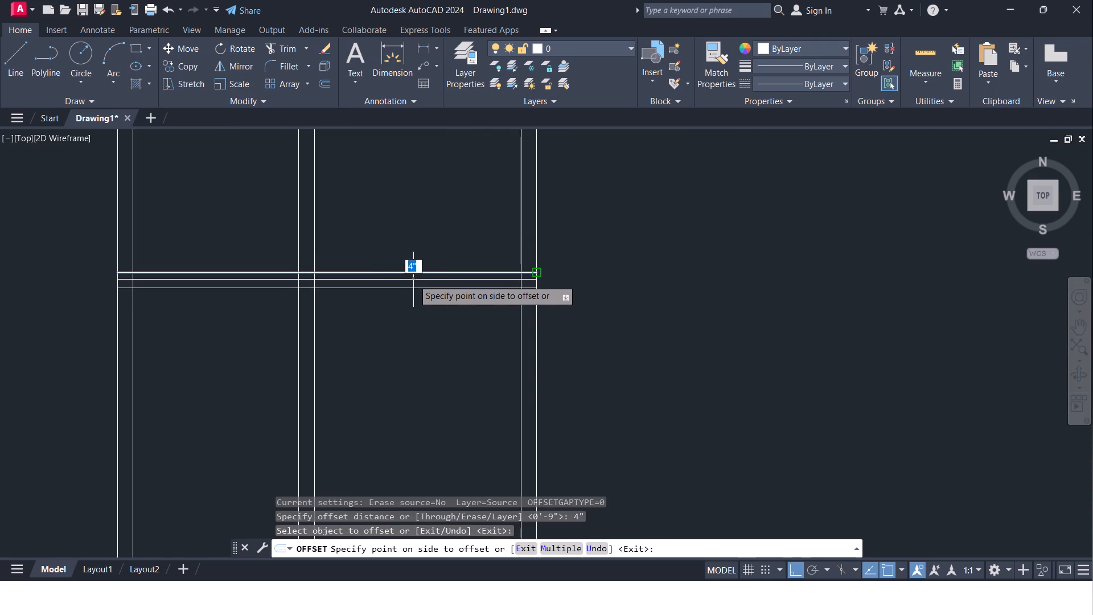
{"action": "left_click", "coordinate": [413, 280]}
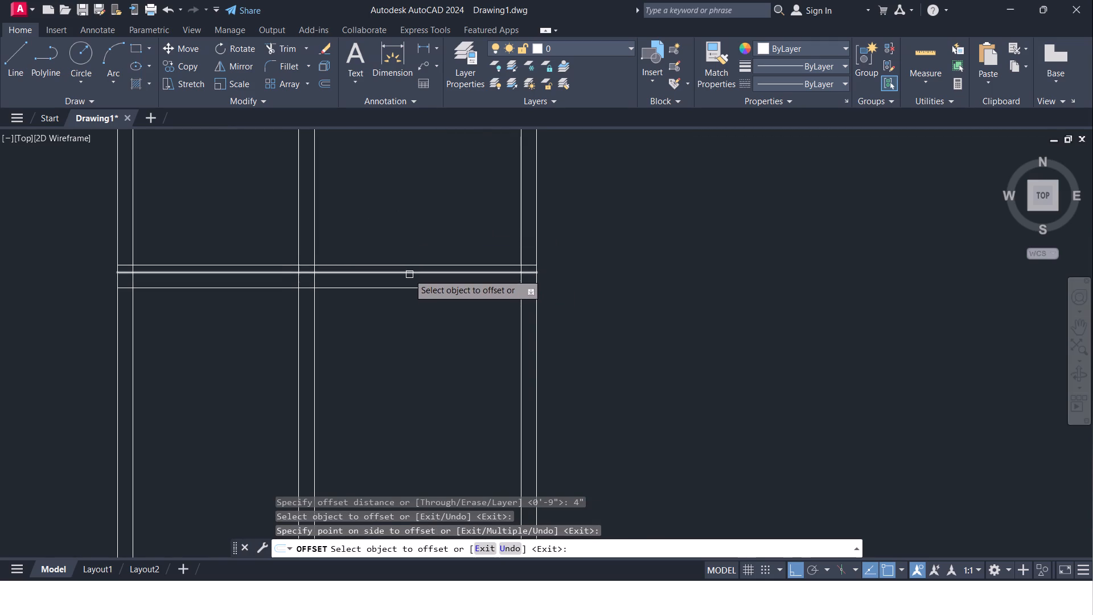
{"action": "left_click", "coordinate": [409, 274]}
{"action": "left_click", "coordinate": [410, 283]}
{"action": "key", "text": "Escape"}
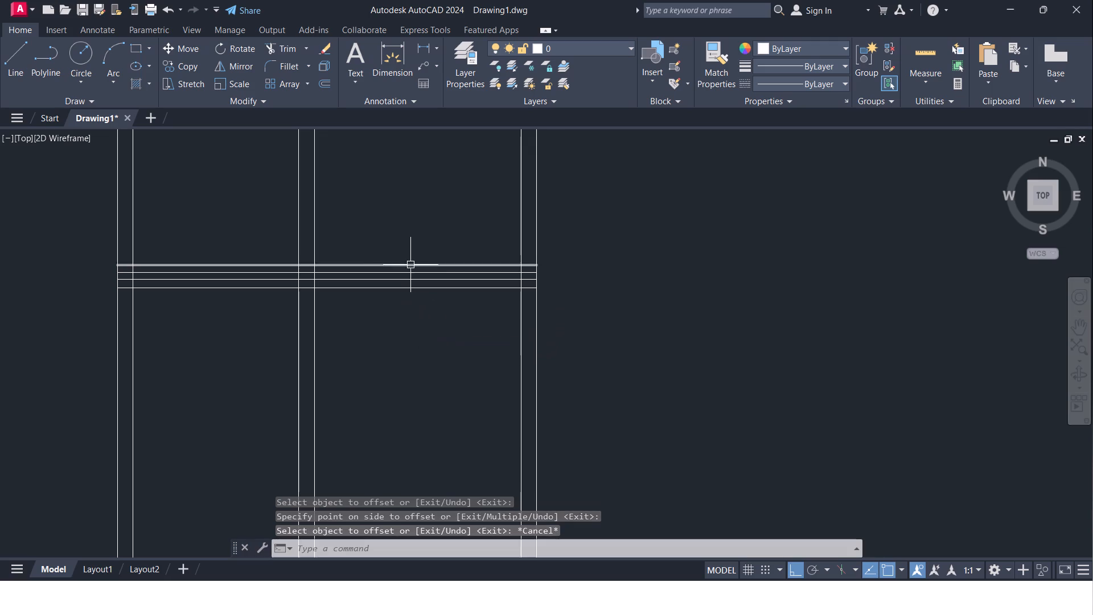
Delete the extra line 4" above the cross wall.
{"action": "left_click", "coordinate": [408, 261]}
{"action": "key", "text": "Escape"}
{"action": "left_click", "coordinate": [410, 262]}
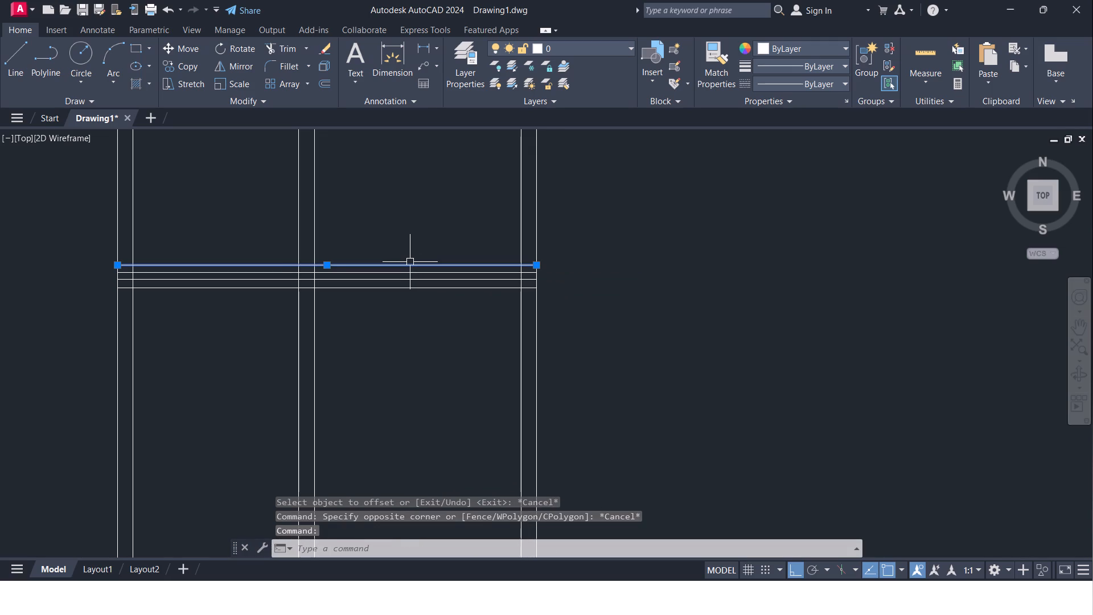
{"action": "key", "text": "Delete"}
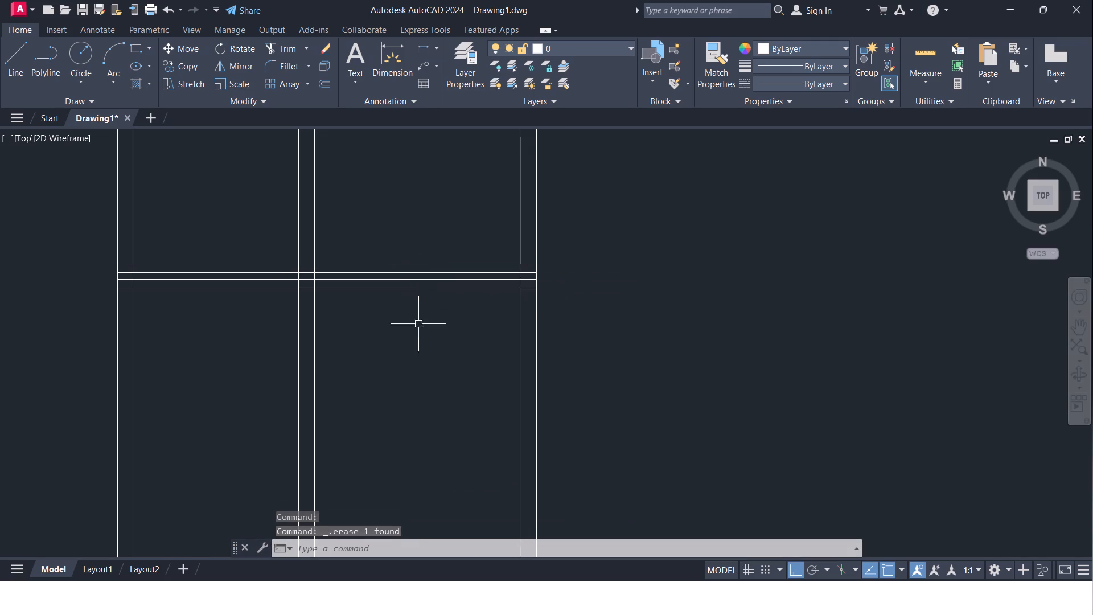
Trim the cross wall's lowest line from the vertical partition rightward, and its middle line left of the partition, leaving a 4" wall on the right.
{"action": "type", "text": "tr"}
{"action": "key", "text": "Return"}
{"action": "key", "text": "Return"}
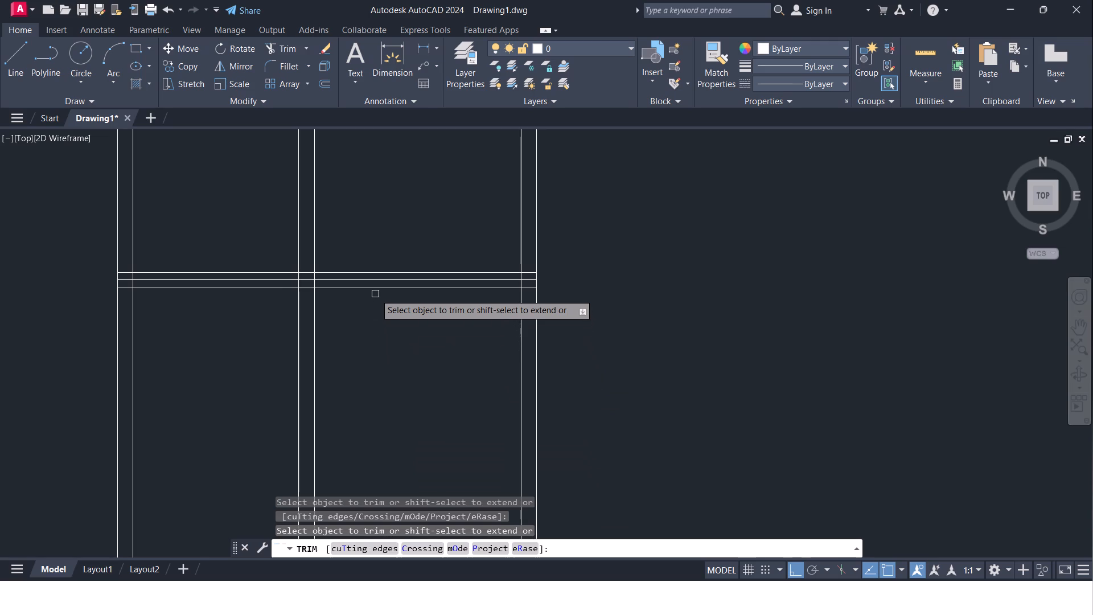
{"action": "left_click", "coordinate": [376, 291]}
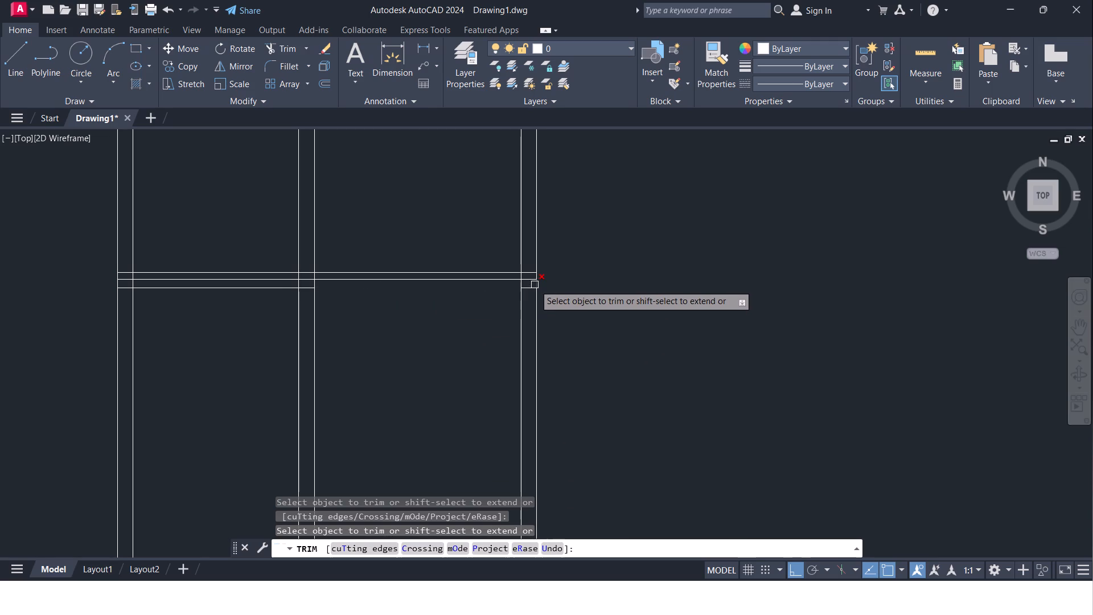
{"action": "left_click", "coordinate": [527, 290]}
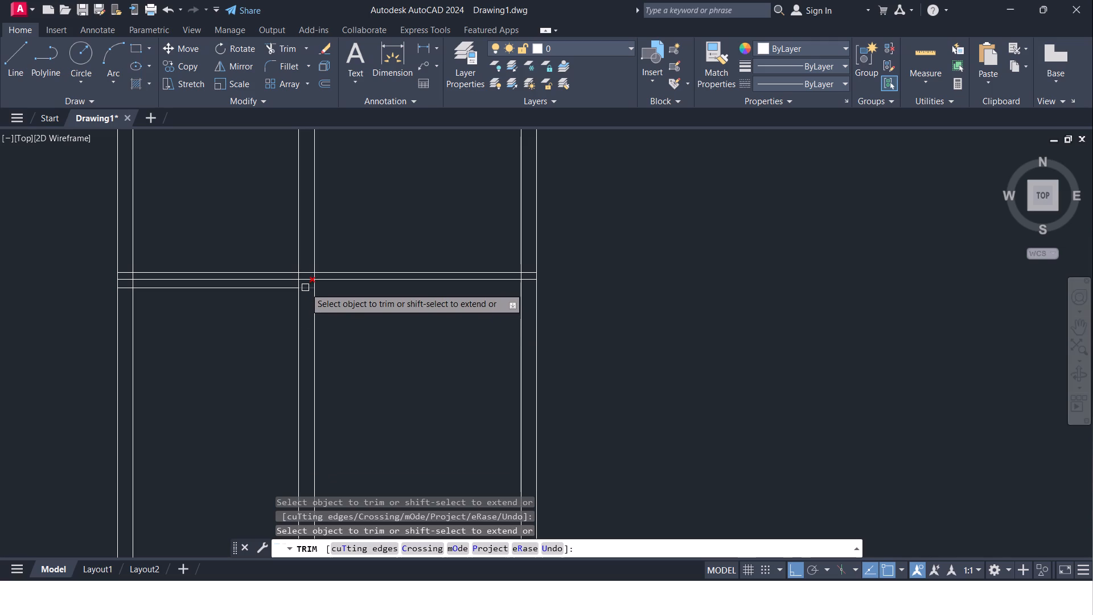
{"action": "left_click", "coordinate": [305, 288]}
{"action": "left_click", "coordinate": [277, 280]}
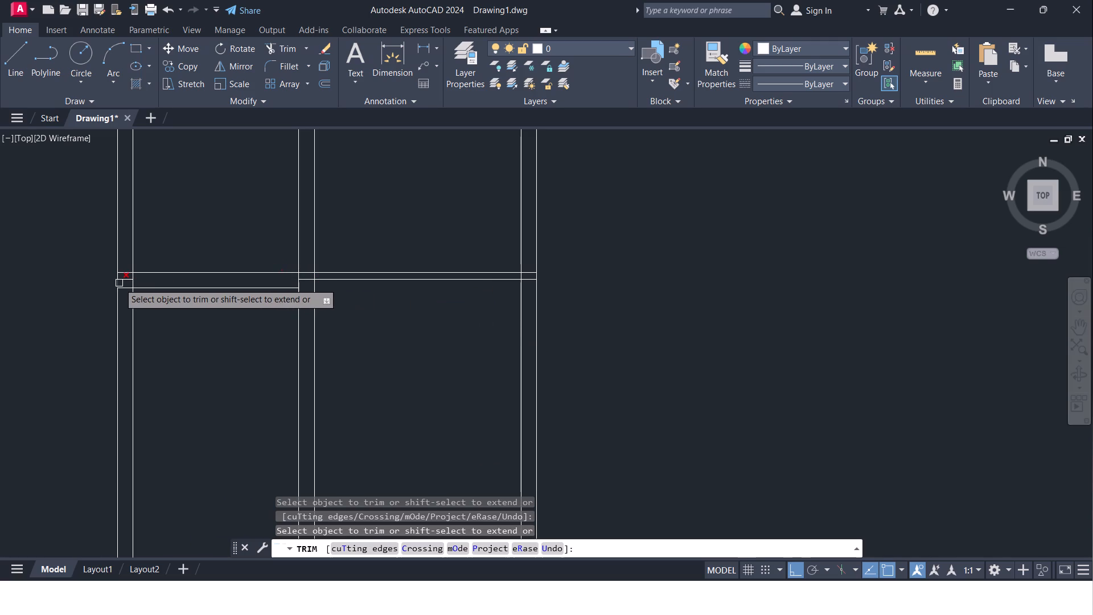
{"action": "left_click", "coordinate": [124, 280]}
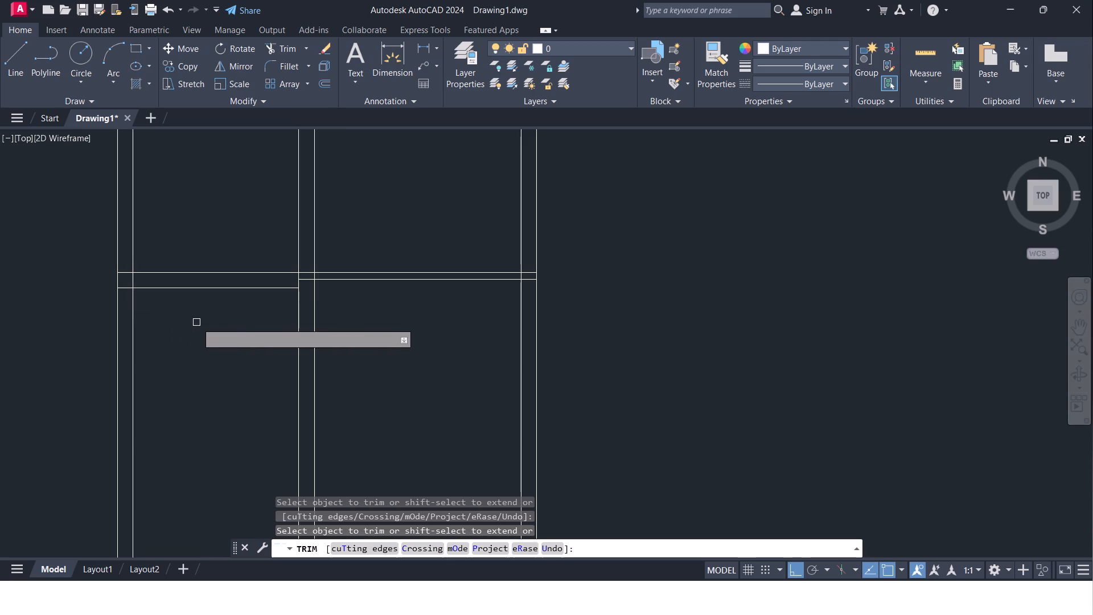
{"action": "scroll", "coordinate": [211, 327], "scroll_direction": "down", "scroll_amount": 1}
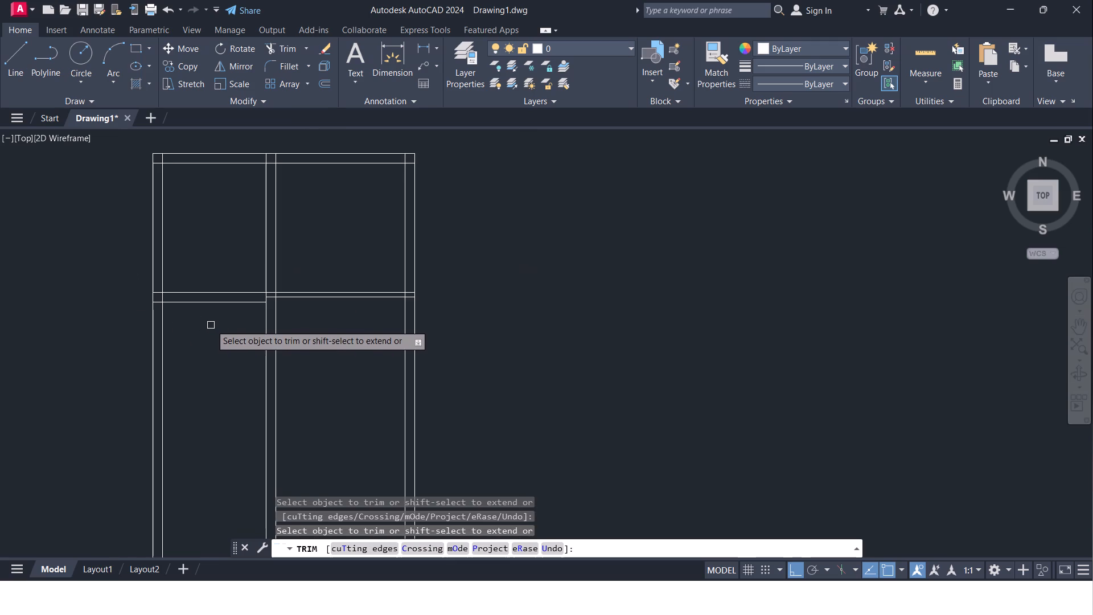
{"action": "middle_click_drag", "start_coordinate": [189, 294], "coordinate": [198, 310]}
{"action": "middle_click_drag", "start_coordinate": [233, 350], "coordinate": [142, 289]}
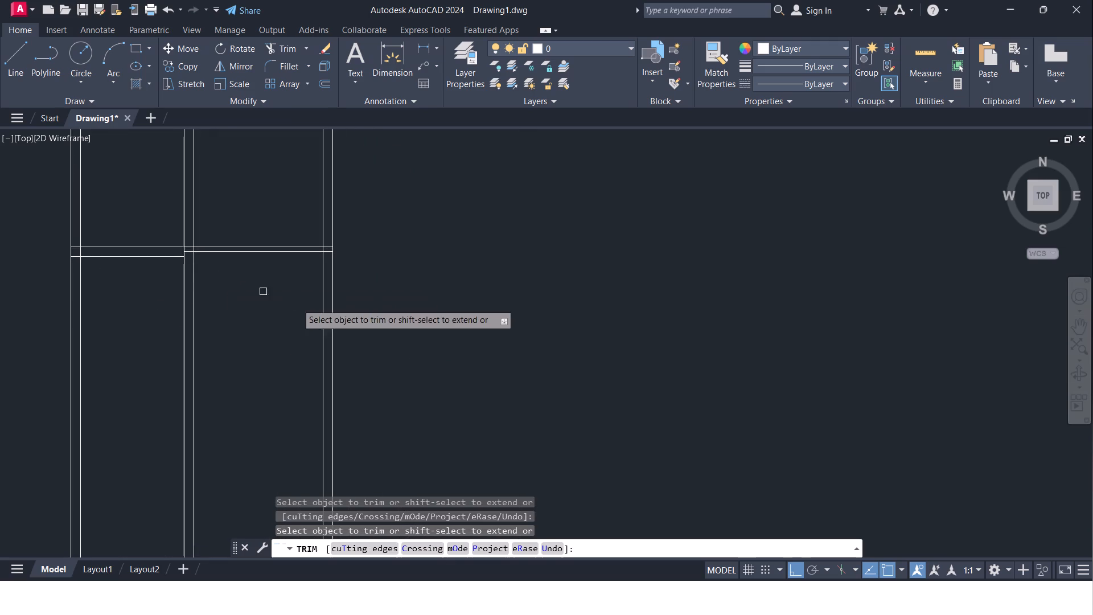
{"action": "middle_click", "coordinate": [280, 269]}
{"action": "key", "text": "Escape"}
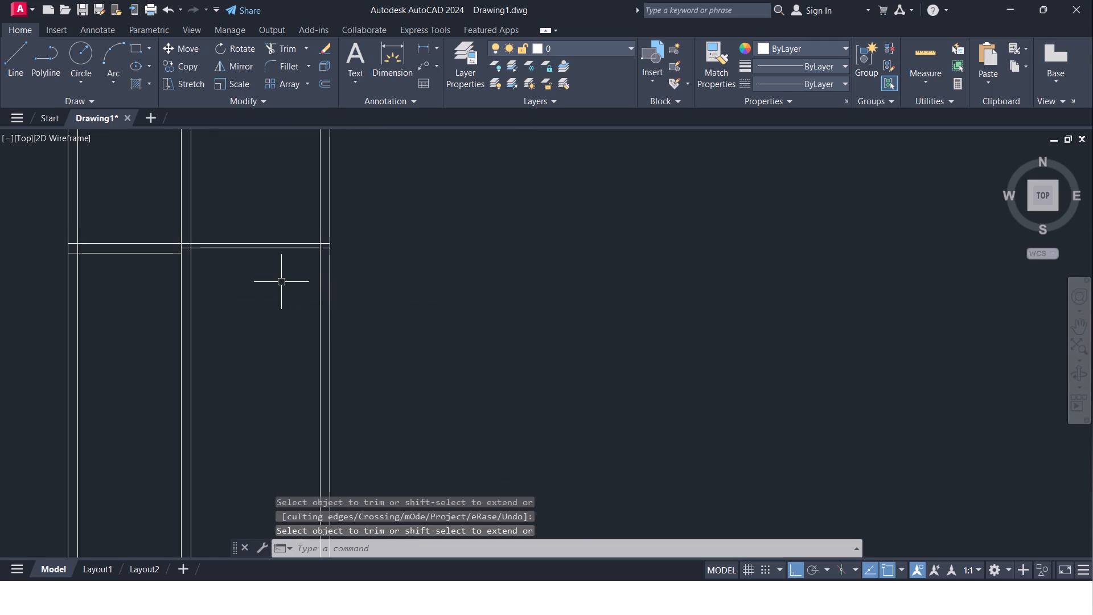
Offset the lower line of the 4" cross wall in the right-hand bay 4'9" downward.
{"action": "key", "text": "o"}
{"action": "key", "text": "Return"}
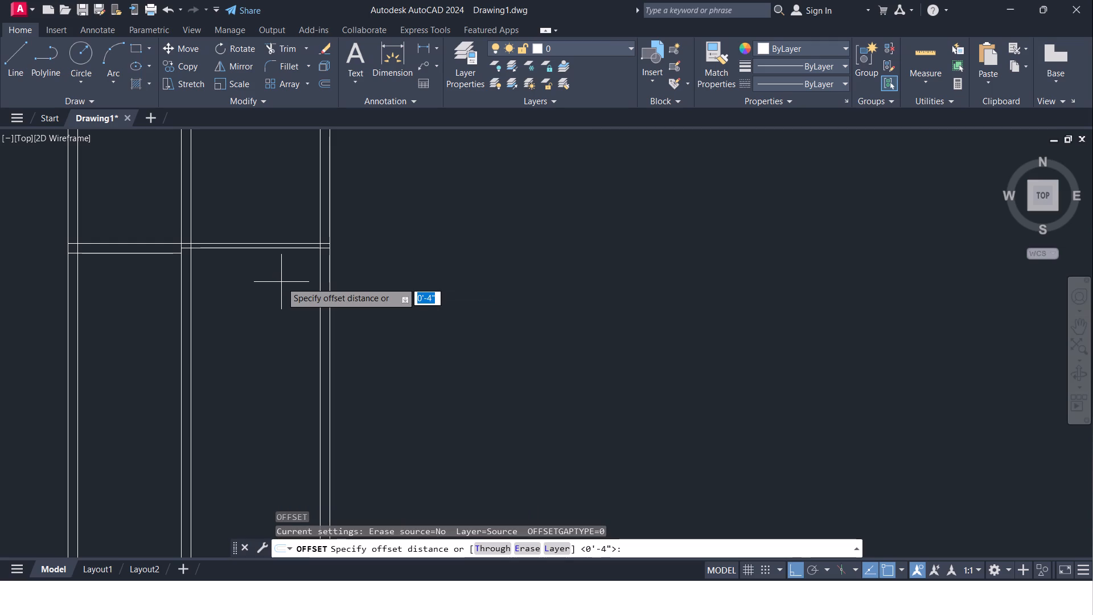
{"action": "type", "text": "4'9"}
{"action": "key", "text": "shift+quotedbl"}
{"action": "key", "text": "Return"}
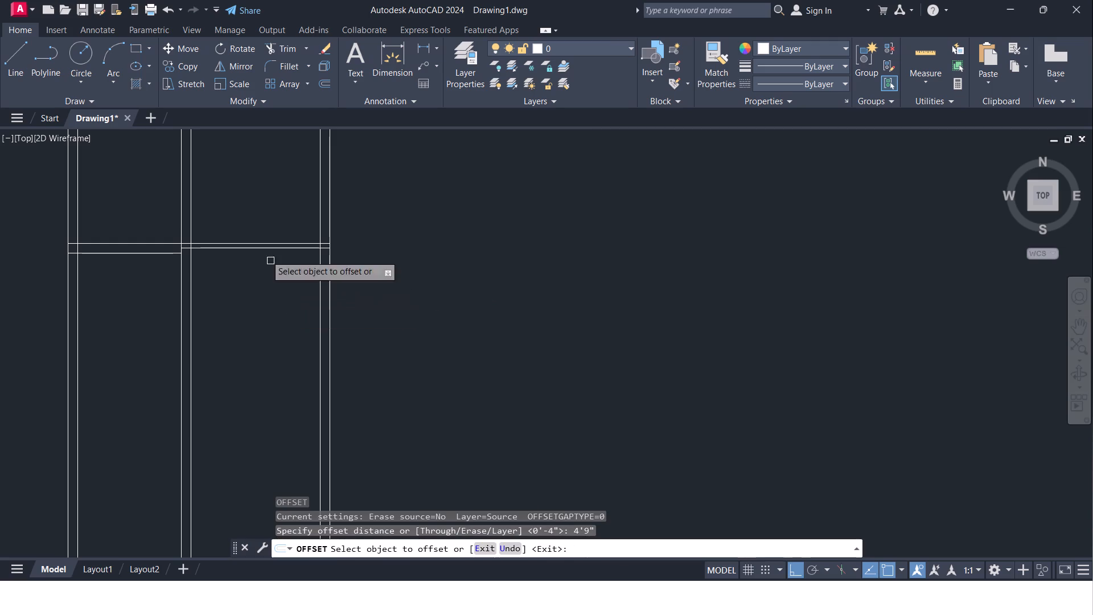
{"action": "left_click", "coordinate": [229, 248]}
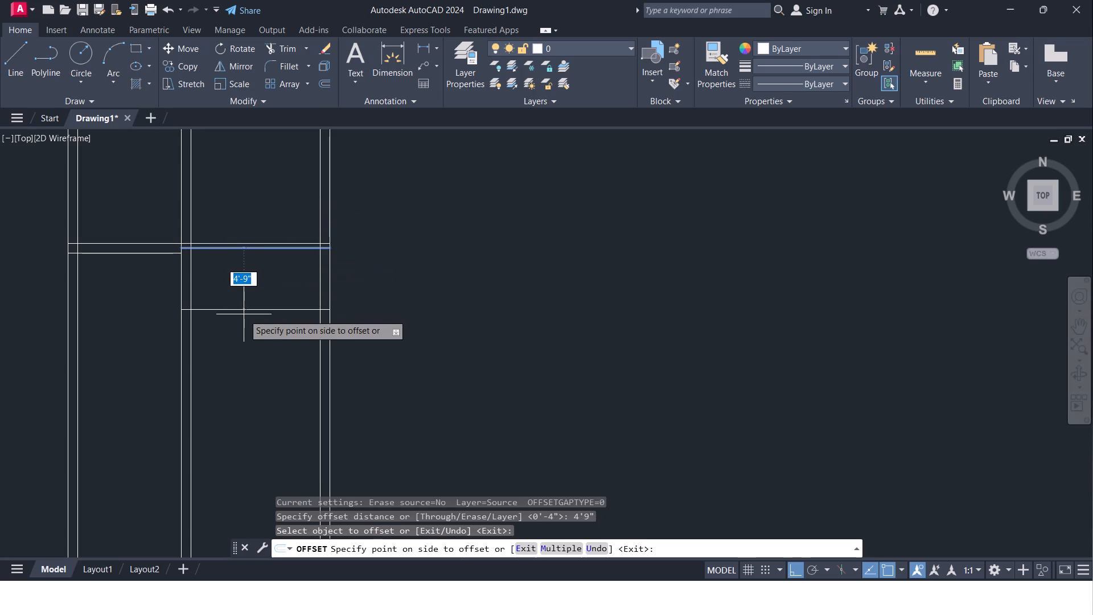
{"action": "left_click", "coordinate": [244, 314]}
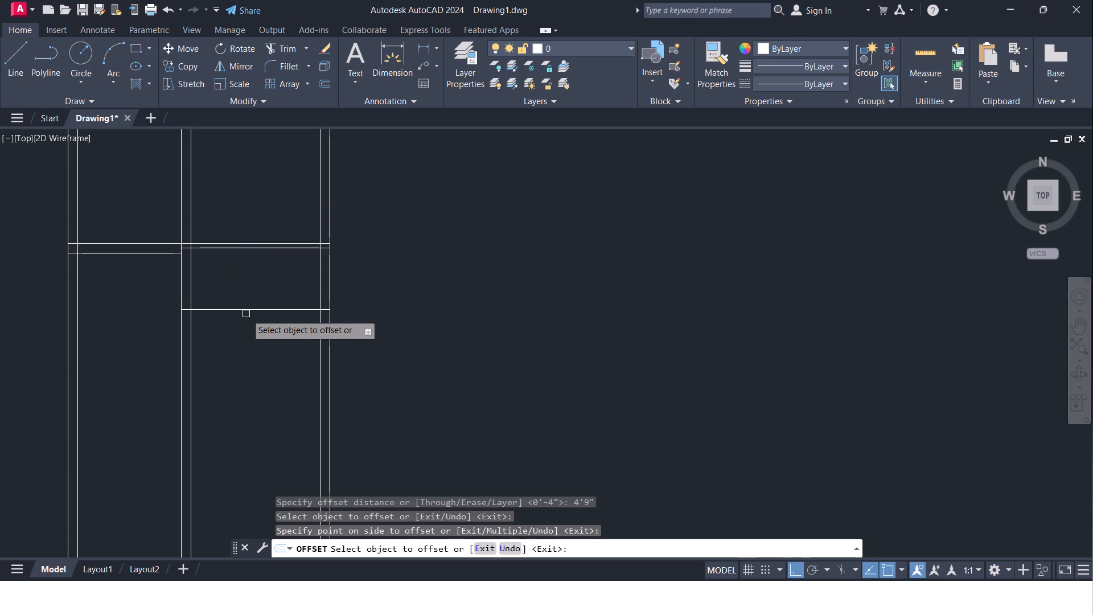
{"action": "key", "text": "Return"}
Offset the new horizontal line in the right-hand bay 4" downward to give the partition its thickness.
{"action": "key", "text": "Return"}
{"action": "type", "text": "4\""}
{"action": "key", "text": "Return"}
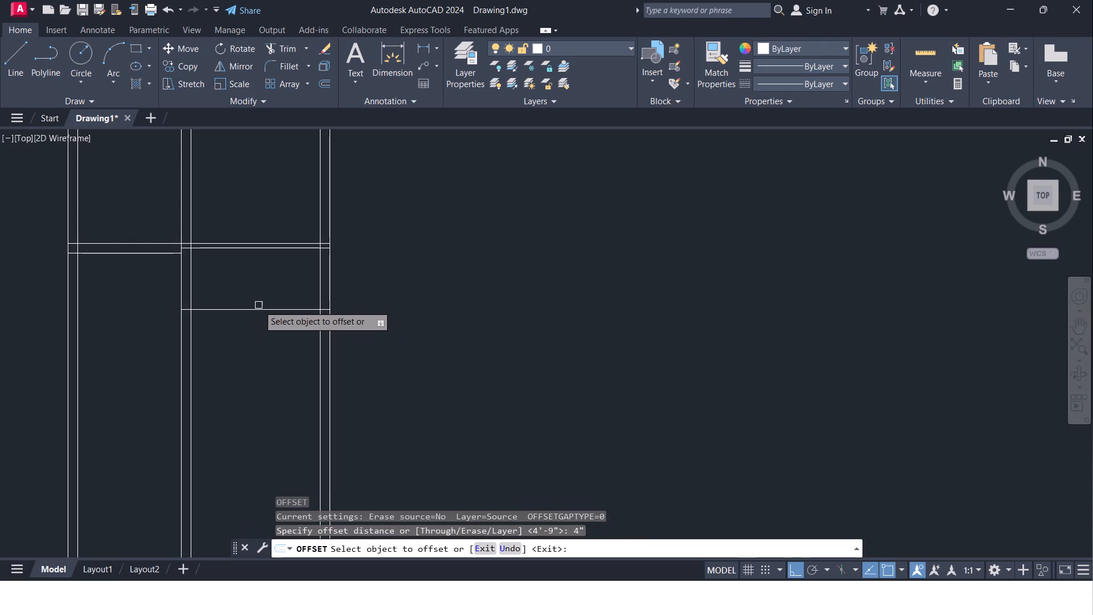
{"action": "left_click", "coordinate": [258, 308]}
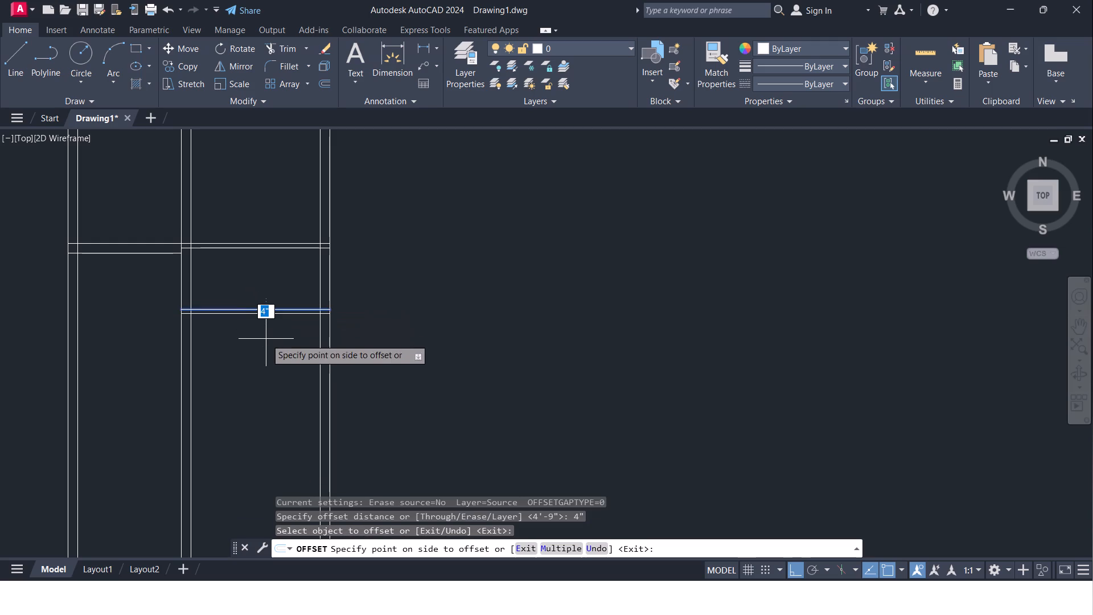
{"action": "left_click", "coordinate": [266, 339]}
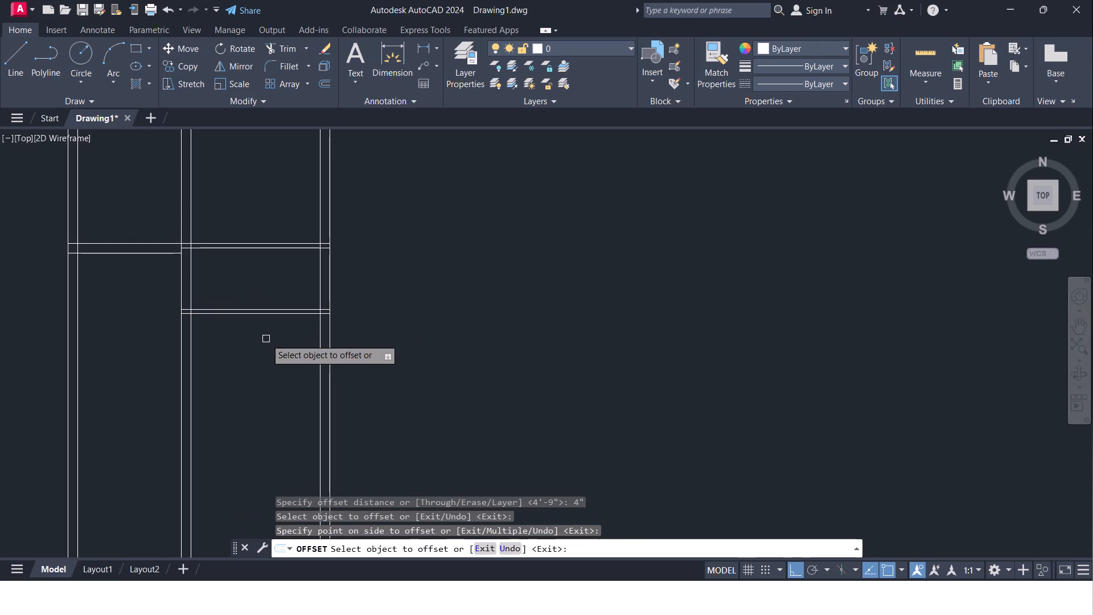
{"action": "scroll", "coordinate": [262, 342], "scroll_direction": "down", "scroll_amount": 1}
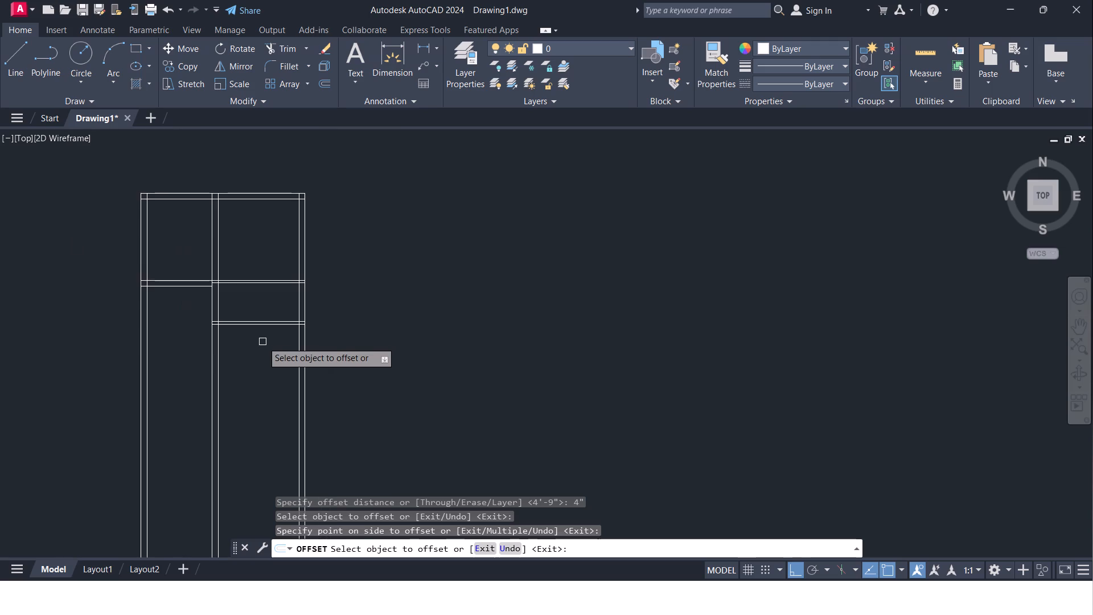
{"action": "scroll", "coordinate": [262, 342], "scroll_direction": "down", "scroll_amount": 1}
{"action": "middle_click_drag", "start_coordinate": [262, 342], "coordinate": [279, 261]}
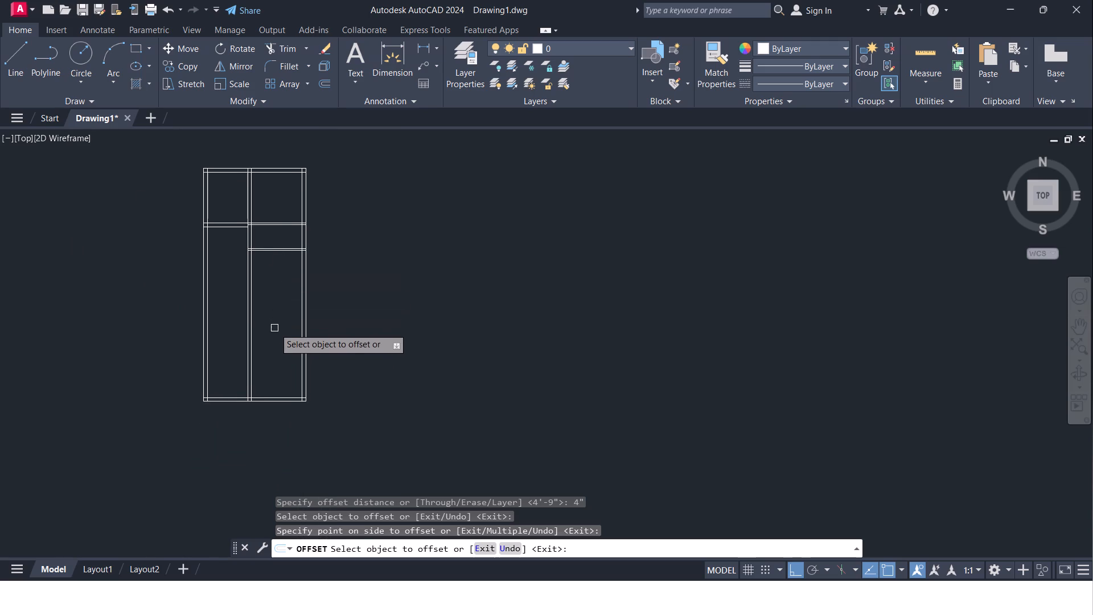
{"action": "middle_click_drag", "start_coordinate": [274, 328], "coordinate": [268, 266]}
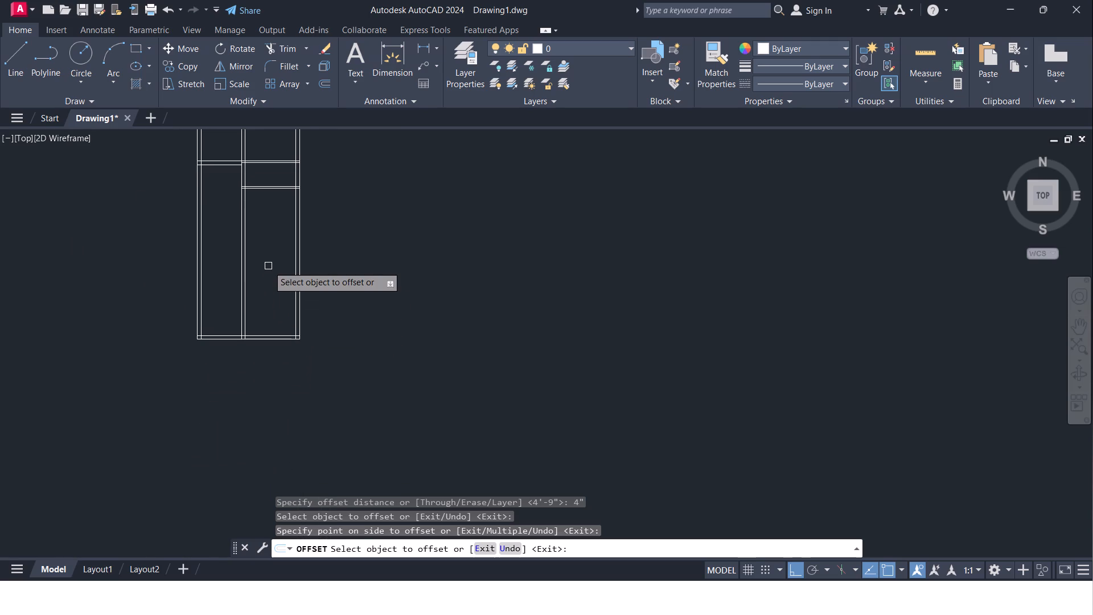
{"action": "middle_click_drag", "start_coordinate": [269, 273], "coordinate": [283, 297]}
{"action": "middle_click_drag", "start_coordinate": [277, 300], "coordinate": [267, 302]}
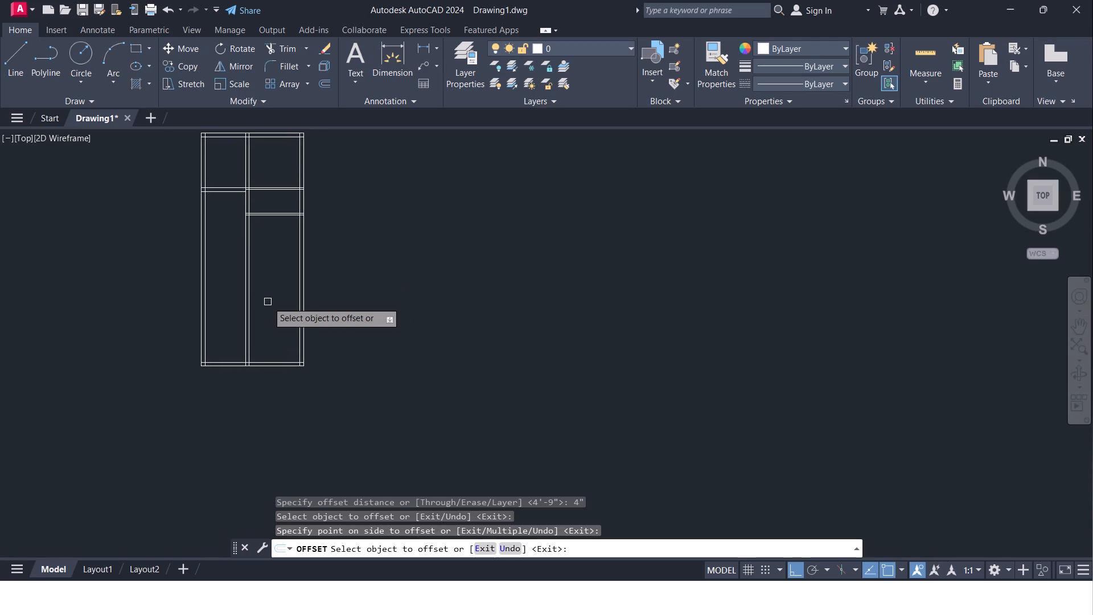
{"action": "key", "text": "Escape"}
Offset the lower line of the 9" cross wall in the left-hand bay 21' downward.
{"action": "key", "text": "o"}
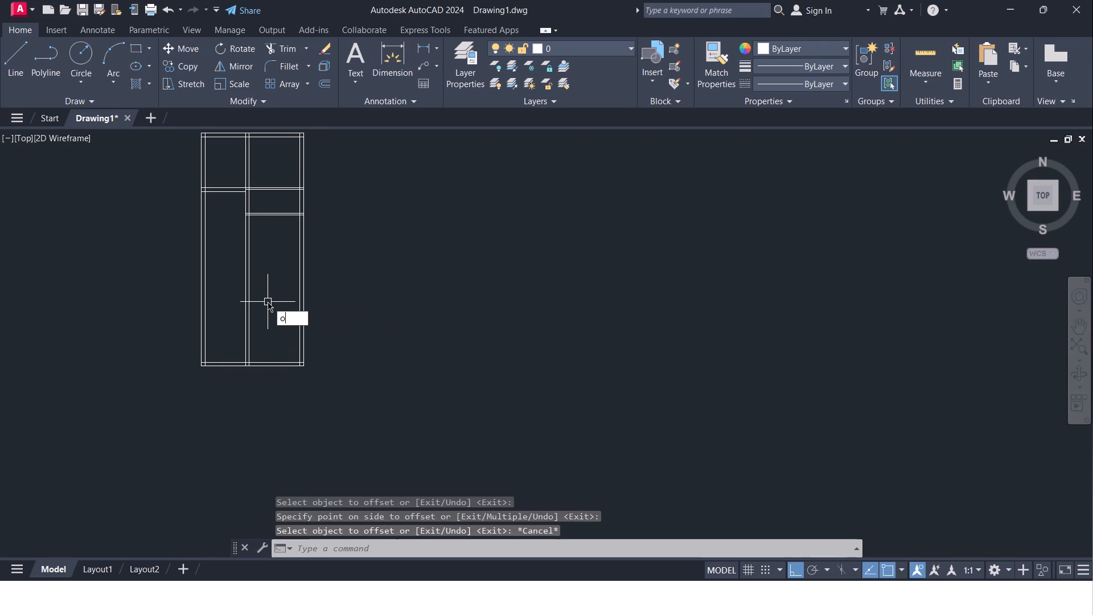
{"action": "key", "text": "Return"}
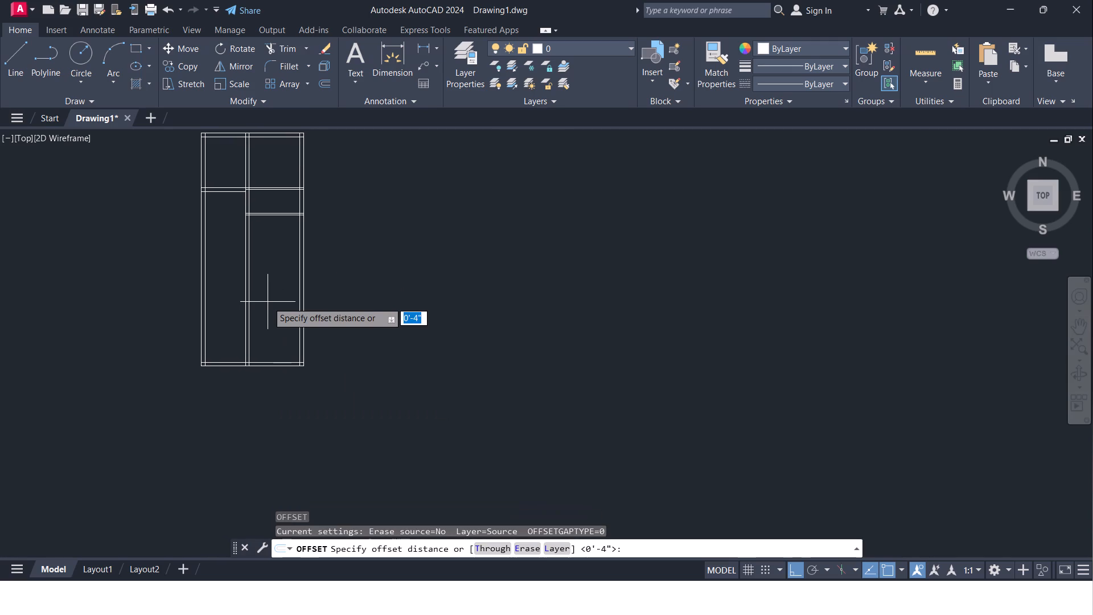
{"action": "type", "text": "21"}
{"action": "key", "text": "apostrophe"}
{"action": "key", "text": "Return"}
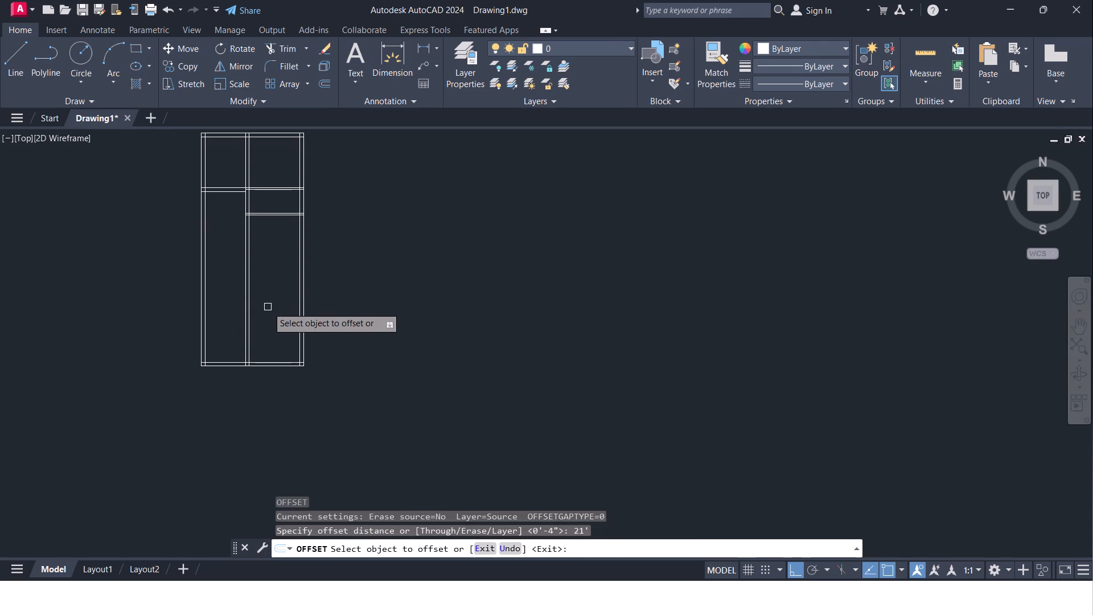
{"action": "left_click", "coordinate": [223, 192]}
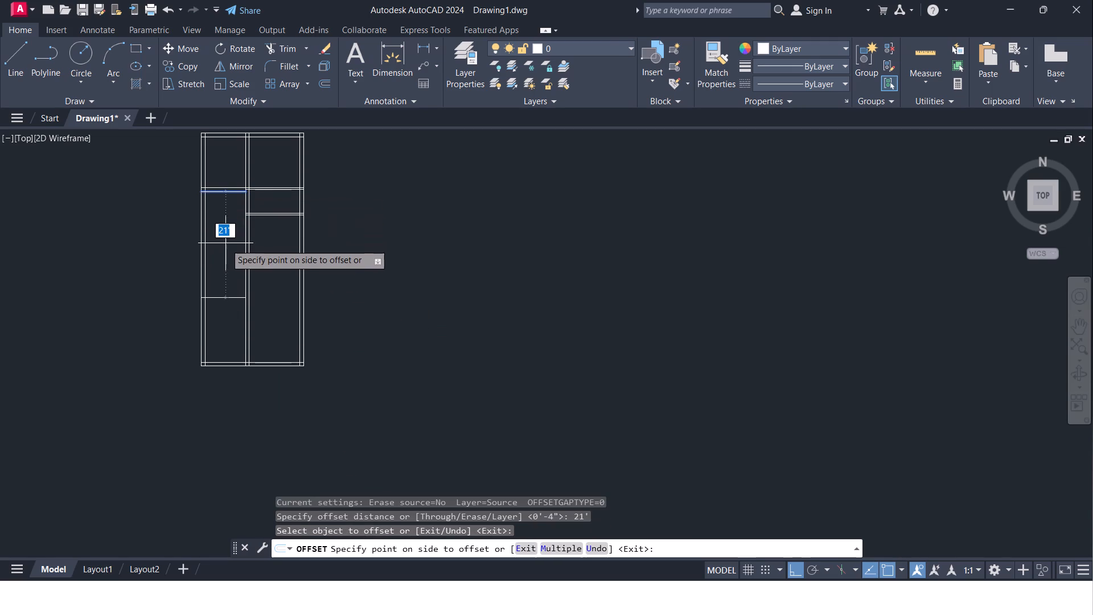
{"action": "left_click", "coordinate": [228, 284]}
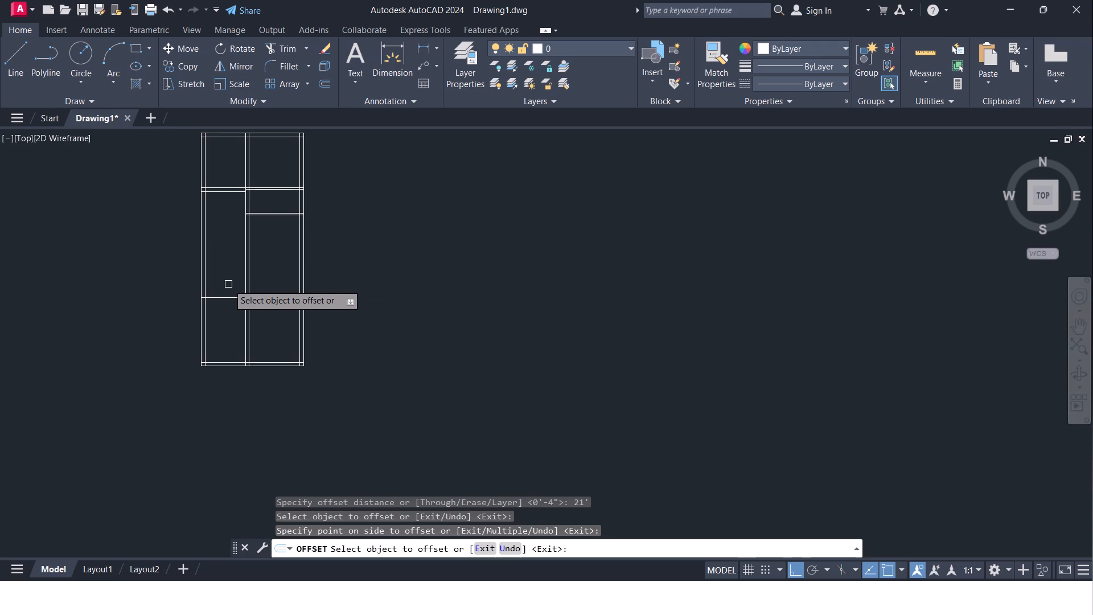
{"action": "key", "text": "Escape"}
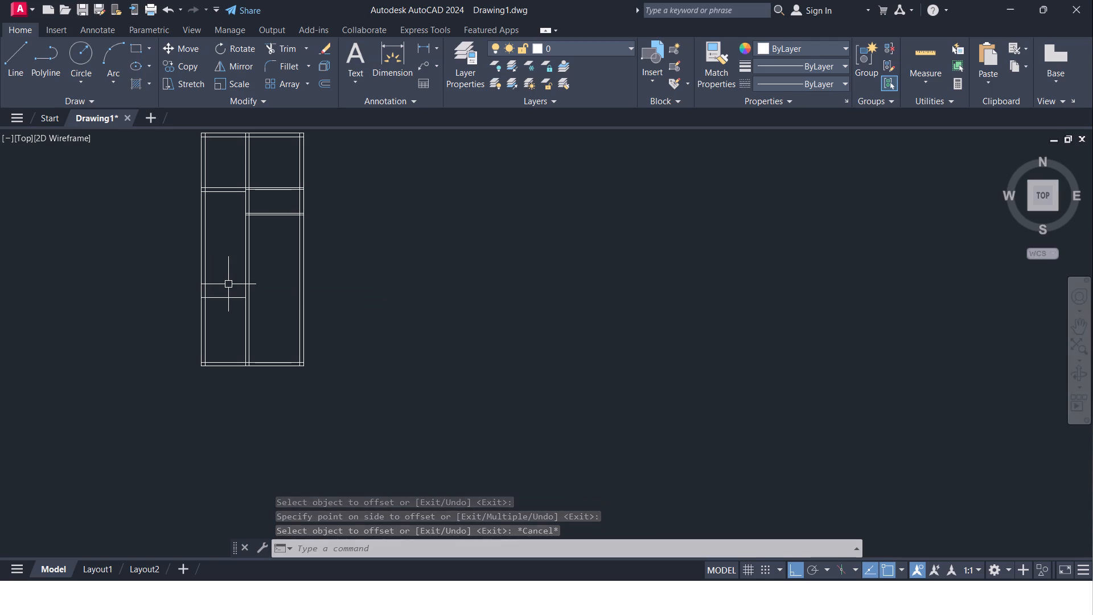
{"action": "key", "text": "Escape"}
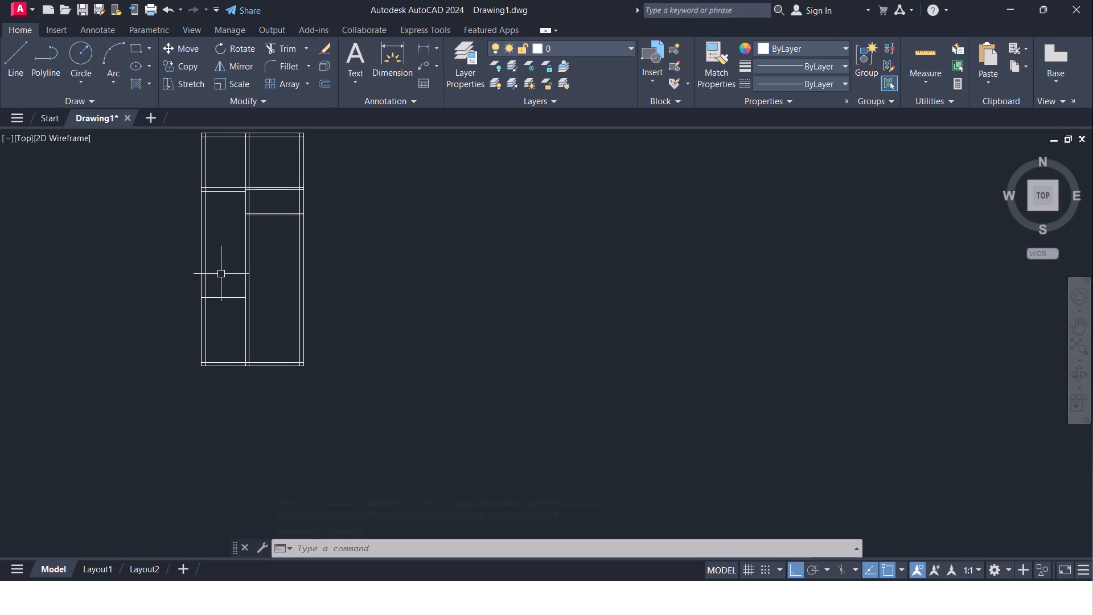
Offset the new horizontal line in the left-hand bay 9" downward to give the wall its thickness.
{"action": "key", "text": "Return"}
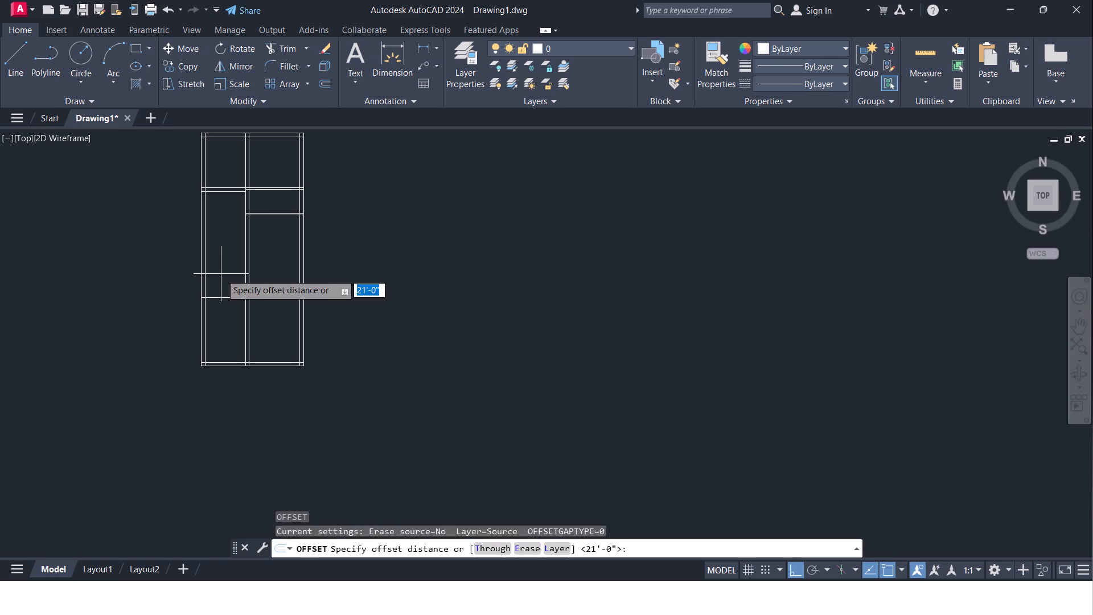
{"action": "key", "text": "Return"}
{"action": "type", "text": "9\""}
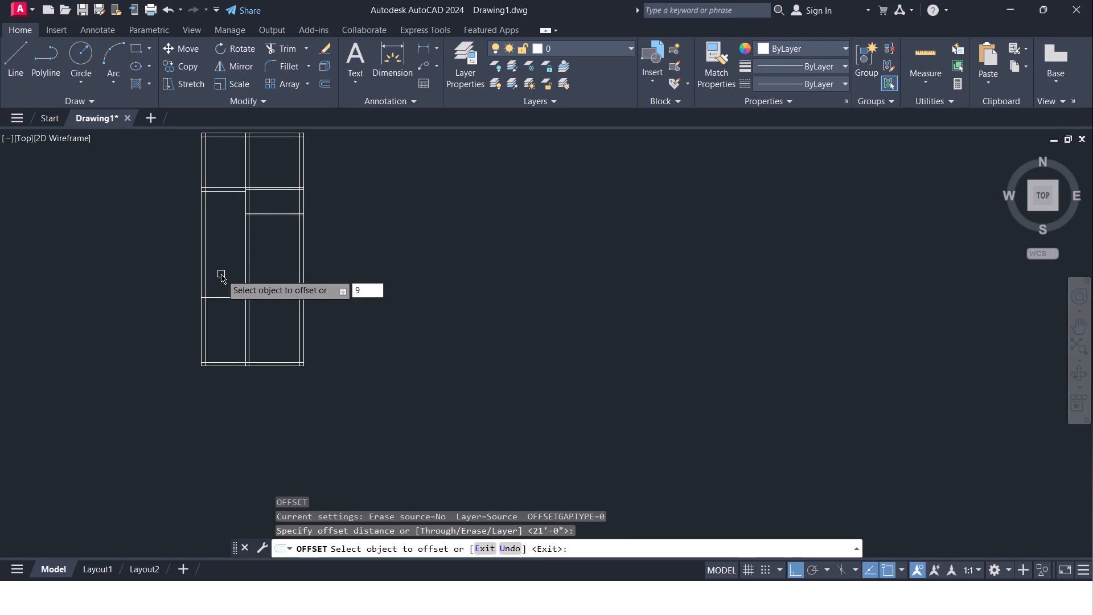
{"action": "key", "text": "Return"}
{"action": "left_click", "coordinate": [232, 296]}
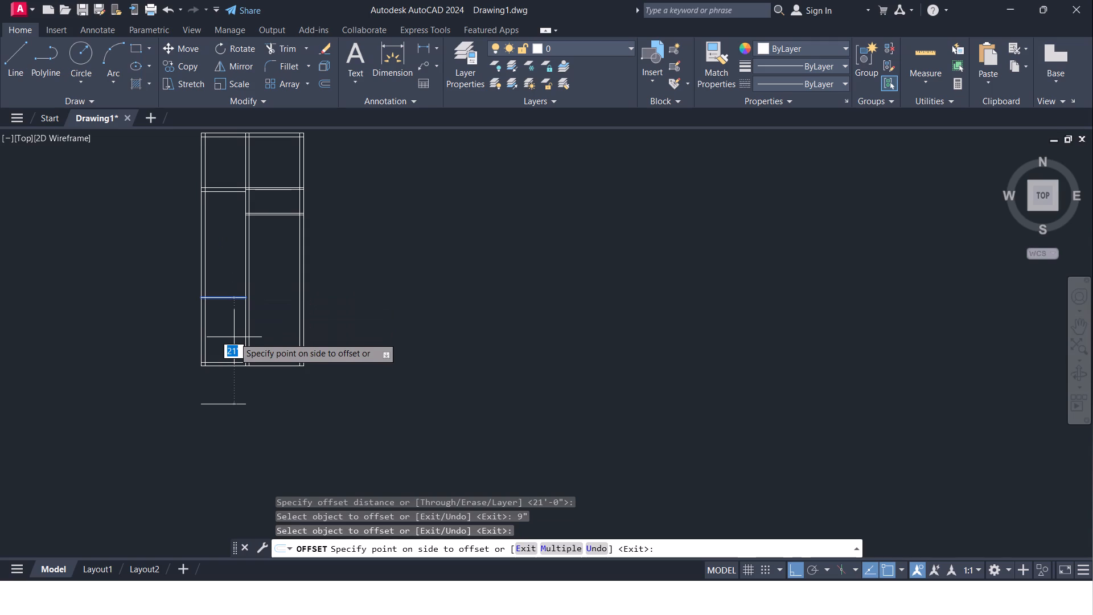
{"action": "key", "text": "BackSpace"}
{"action": "type", "text": "9\""}
{"action": "key", "text": "Return"}
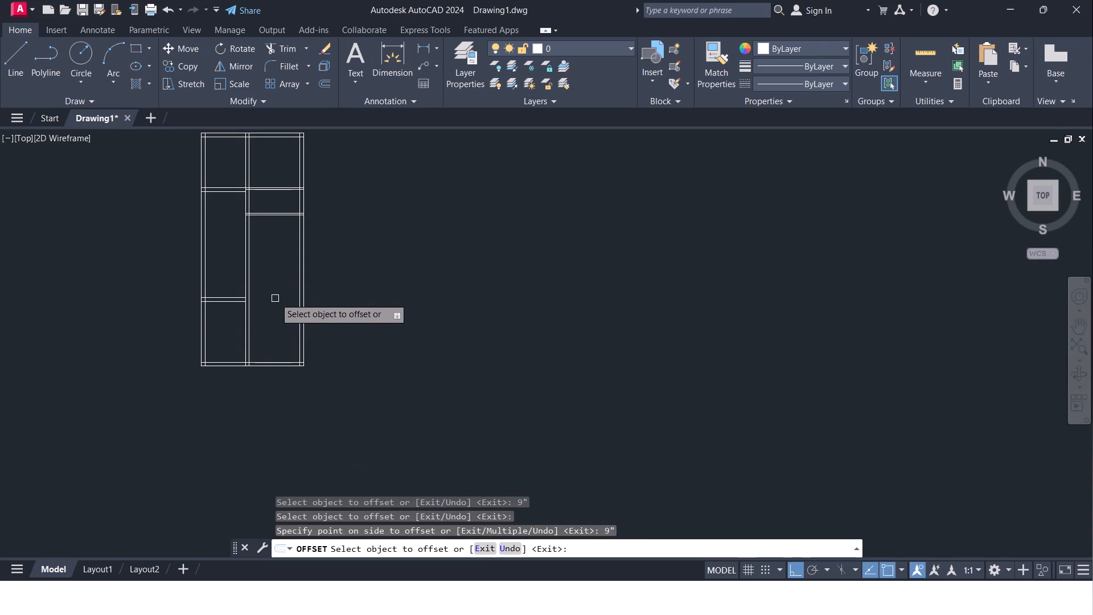
{"action": "scroll", "coordinate": [266, 285], "scroll_direction": "up", "scroll_amount": 1}
{"action": "middle_click_drag", "start_coordinate": [265, 285], "coordinate": [190, 305]}
{"action": "key", "text": "Return"}
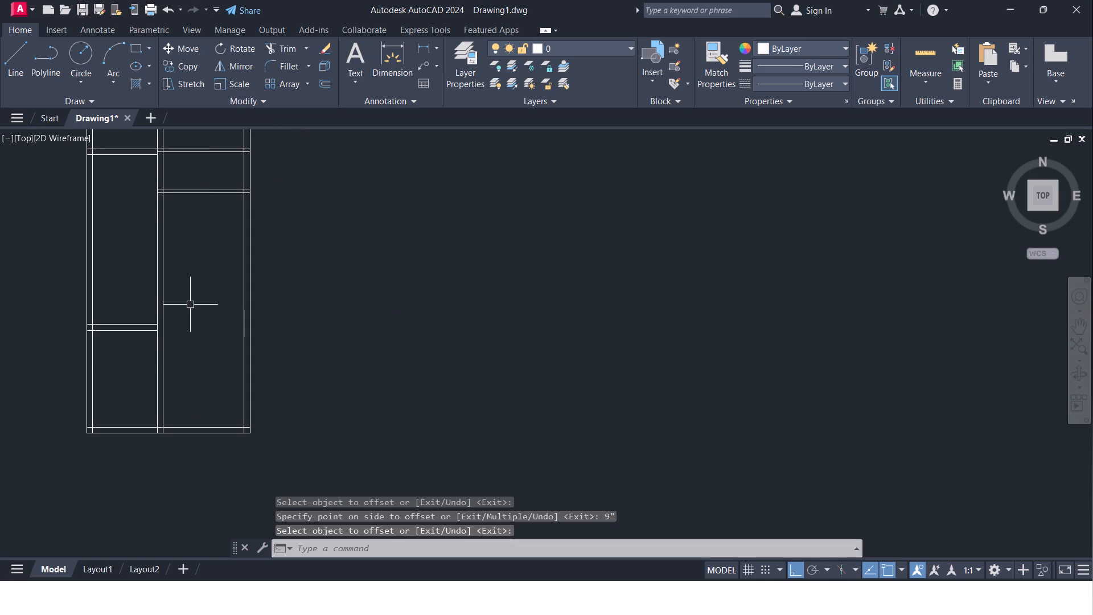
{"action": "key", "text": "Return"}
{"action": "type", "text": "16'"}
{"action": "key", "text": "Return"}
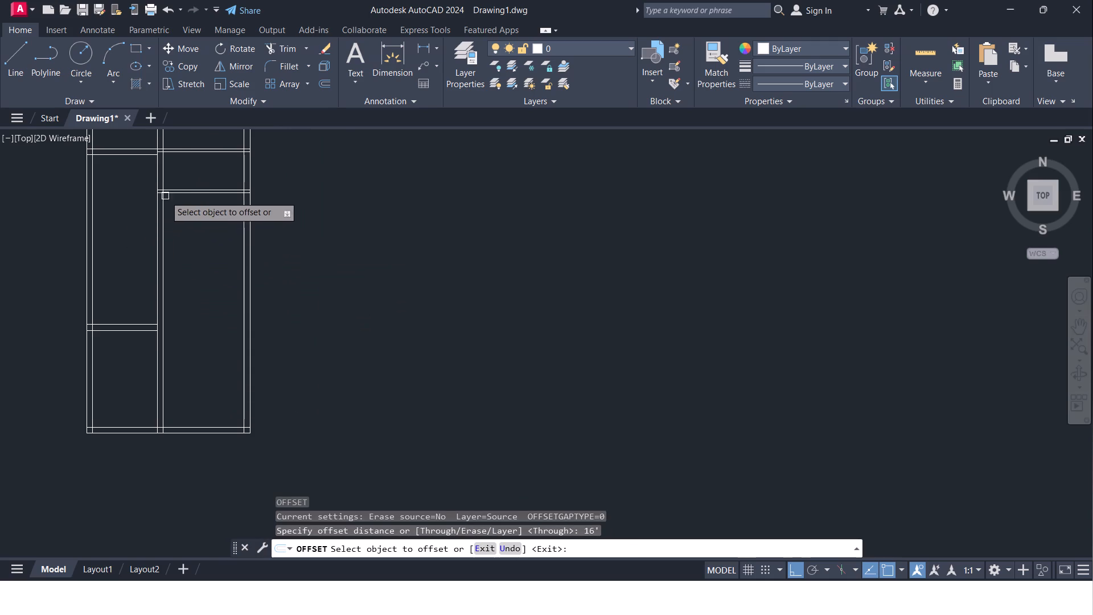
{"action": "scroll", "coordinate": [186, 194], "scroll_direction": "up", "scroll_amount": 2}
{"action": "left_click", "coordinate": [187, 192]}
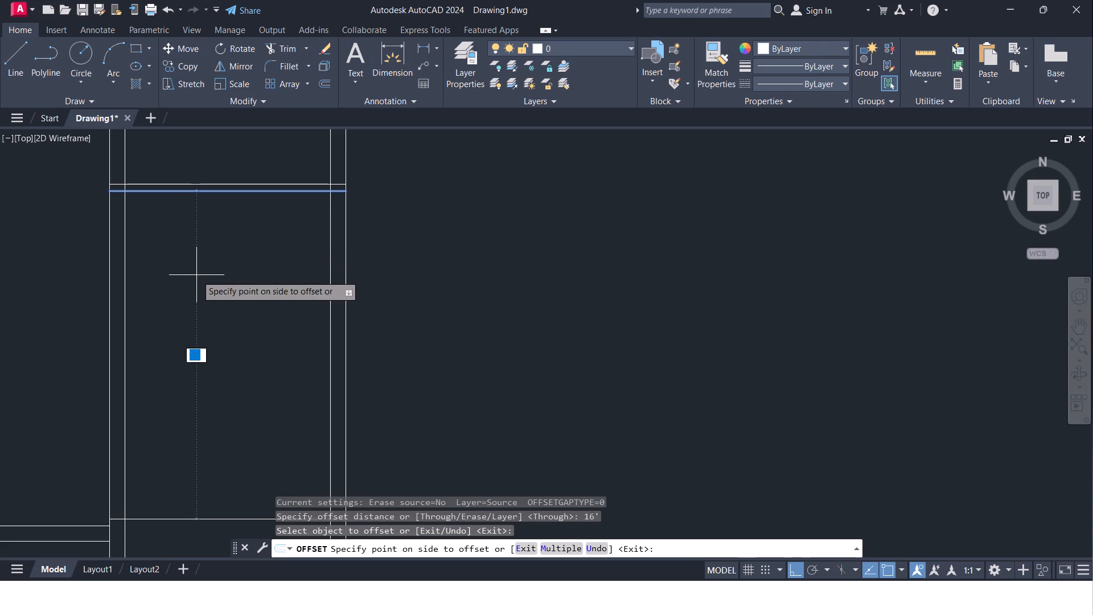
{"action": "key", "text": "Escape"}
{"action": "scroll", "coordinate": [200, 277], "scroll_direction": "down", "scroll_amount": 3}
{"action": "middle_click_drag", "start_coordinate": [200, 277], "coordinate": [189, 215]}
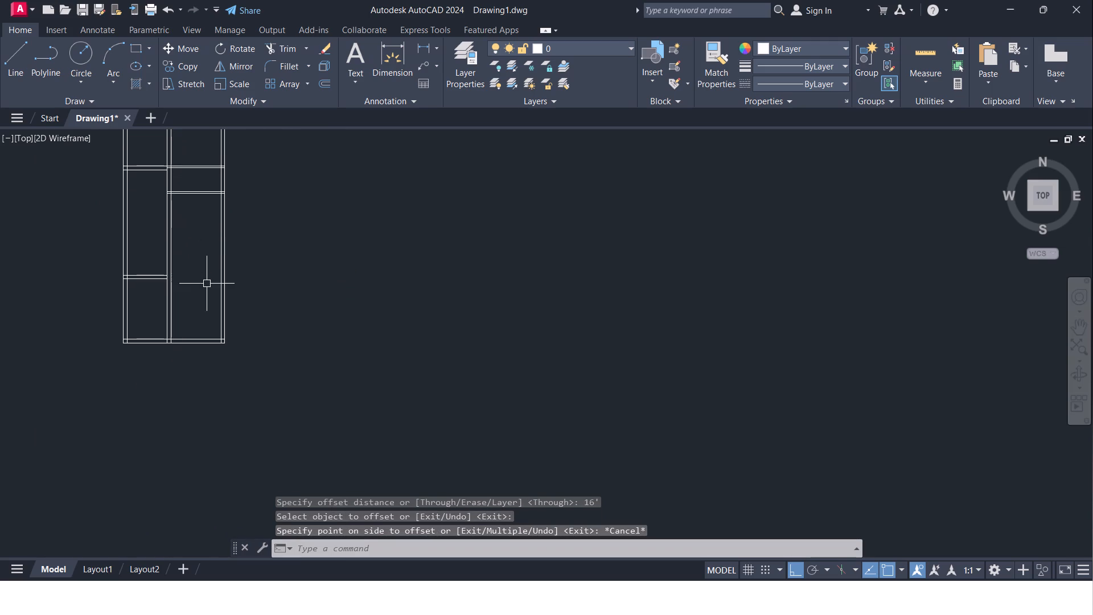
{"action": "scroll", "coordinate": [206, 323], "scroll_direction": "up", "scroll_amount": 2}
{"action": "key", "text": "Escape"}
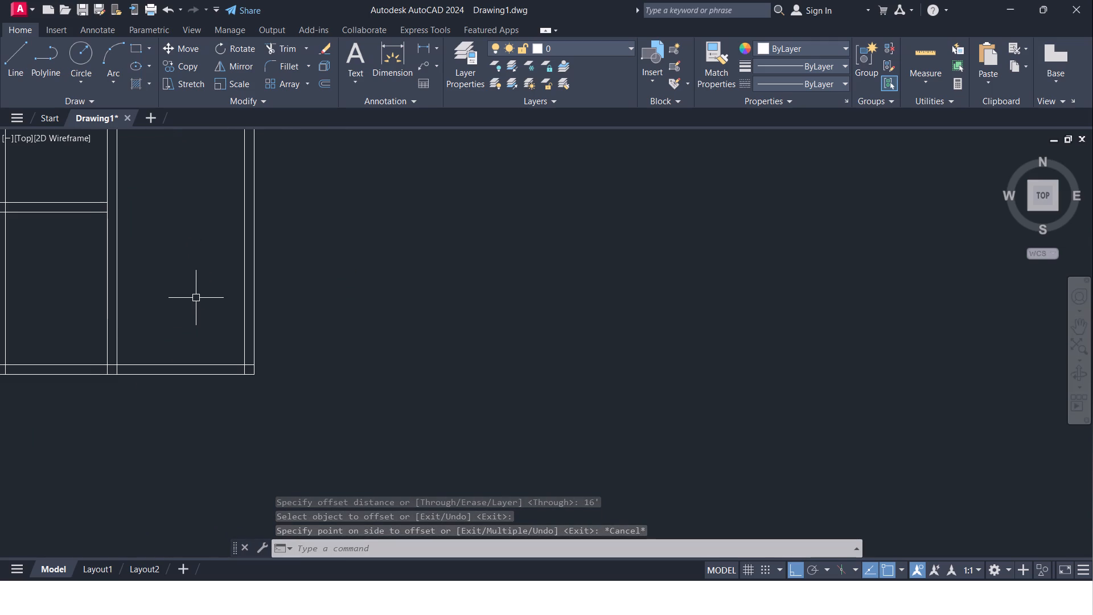
Offset the inner line of the bottom outer wall 16' upward.
{"action": "key", "text": "o"}
{"action": "key", "text": "Return"}
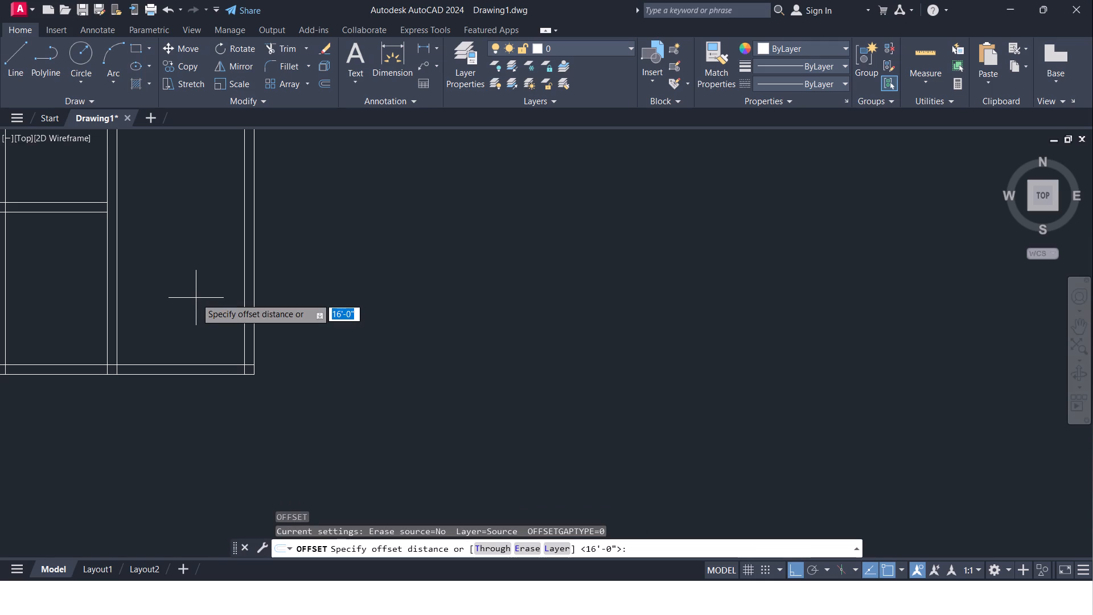
{"action": "key", "text": "1"}
{"action": "type", "text": "6'"}
{"action": "key", "text": "Return"}
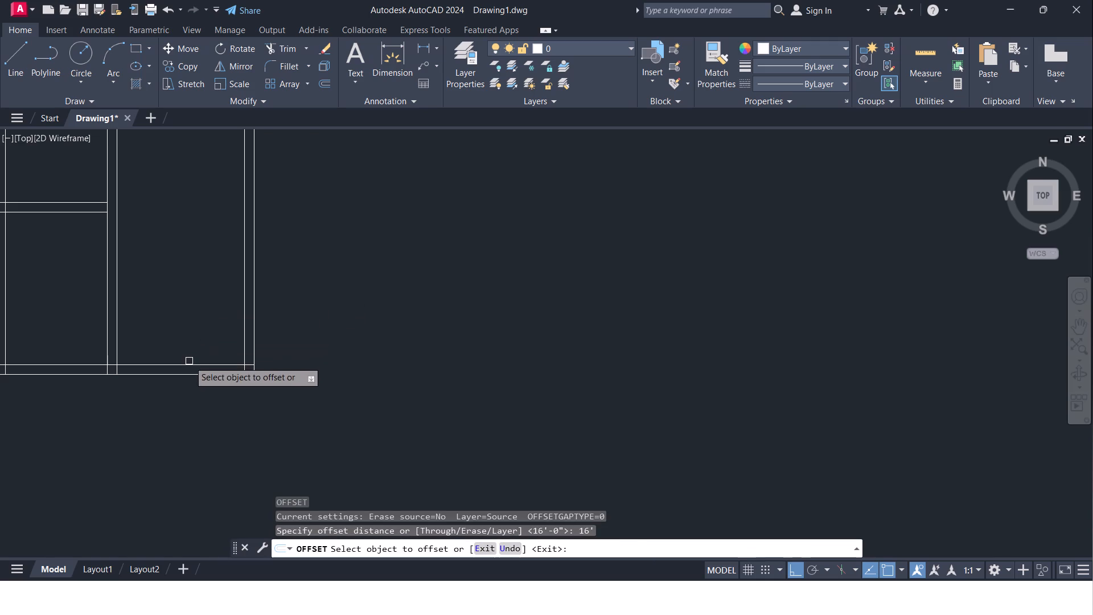
{"action": "left_click", "coordinate": [189, 364]}
{"action": "middle_click_drag", "start_coordinate": [192, 220], "coordinate": [228, 289]}
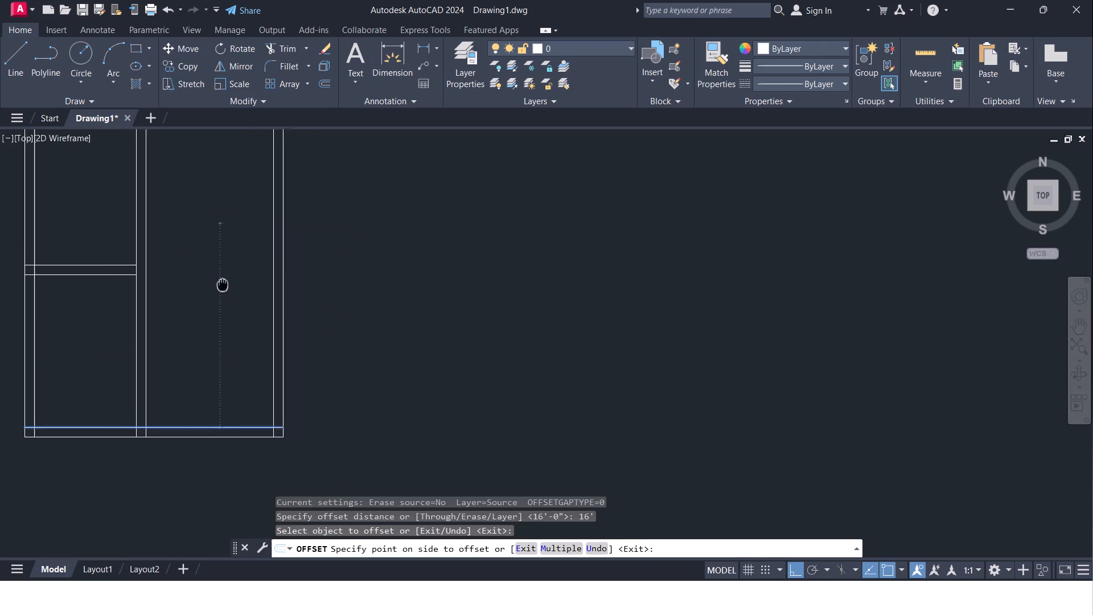
{"action": "middle_click_drag", "start_coordinate": [228, 289], "coordinate": [231, 292]}
{"action": "scroll", "coordinate": [227, 280], "scroll_direction": "down", "scroll_amount": 1}
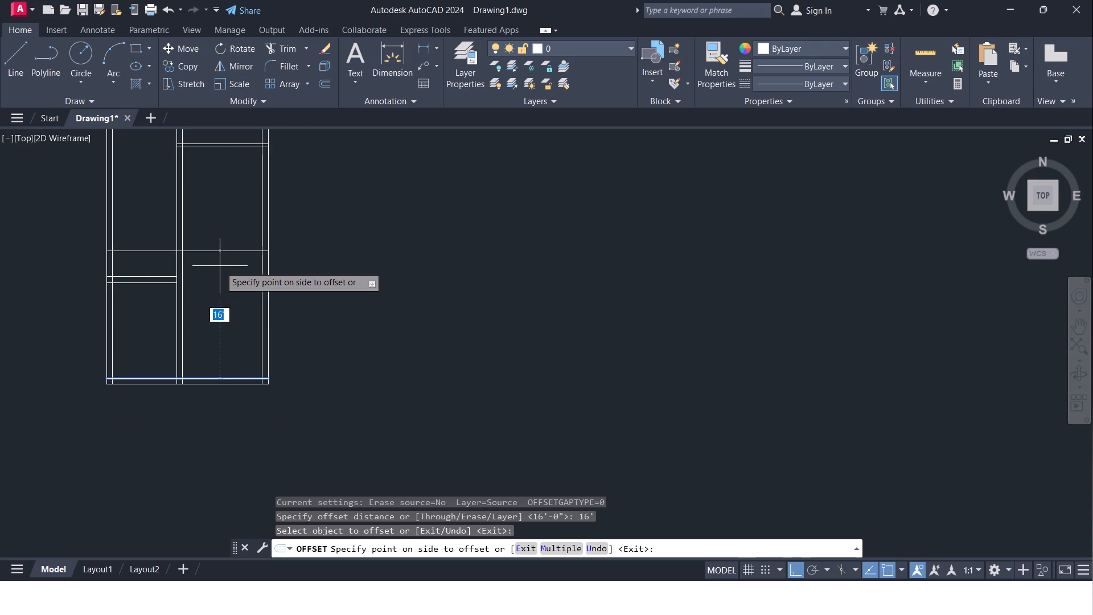
{"action": "left_click", "coordinate": [220, 266]}
{"action": "scroll", "coordinate": [206, 178], "scroll_direction": "down", "scroll_amount": 2}
{"action": "middle_click_drag", "start_coordinate": [206, 179], "coordinate": [211, 210]}
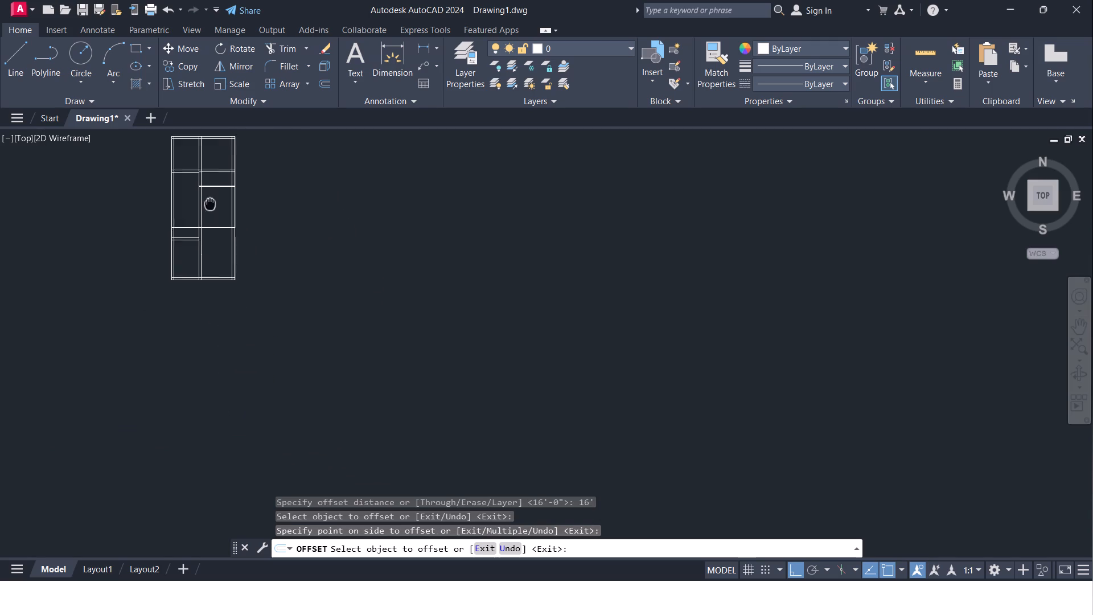
{"action": "middle_click_drag", "start_coordinate": [211, 210], "coordinate": [213, 225]}
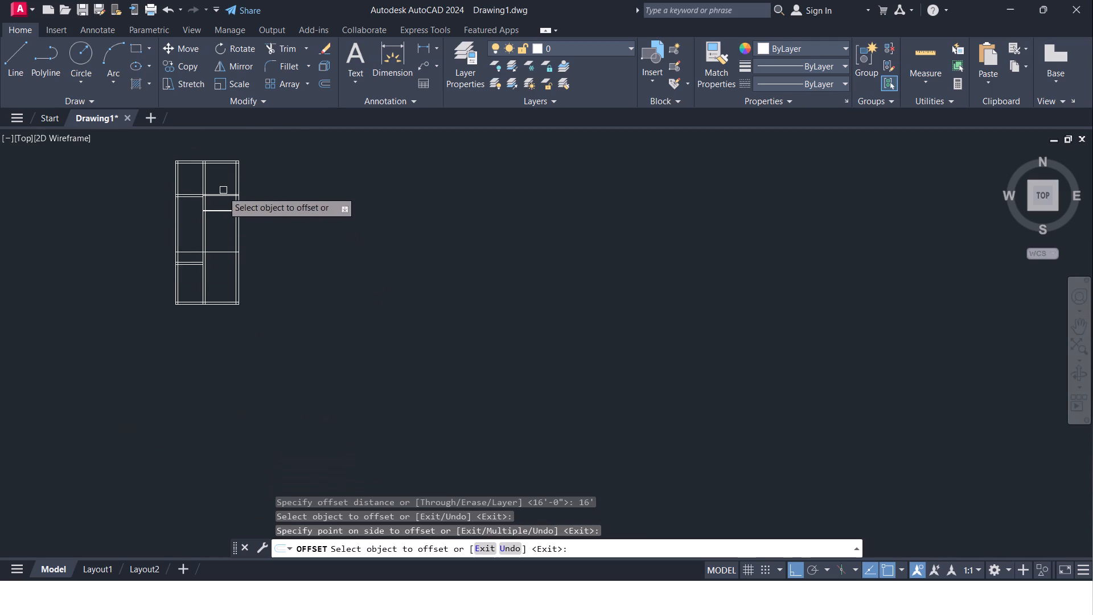
{"action": "scroll", "coordinate": [221, 200], "scroll_direction": "up", "scroll_amount": 3}
{"action": "middle_click_drag", "start_coordinate": [221, 203], "coordinate": [203, 179]}
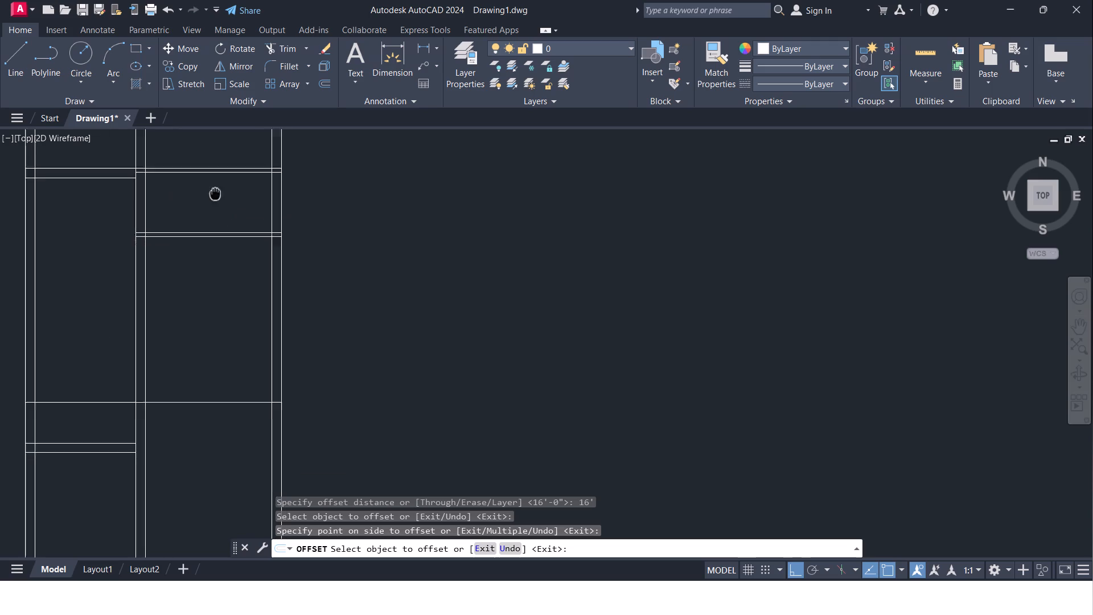
{"action": "middle_click_drag", "start_coordinate": [203, 179], "coordinate": [204, 124]}
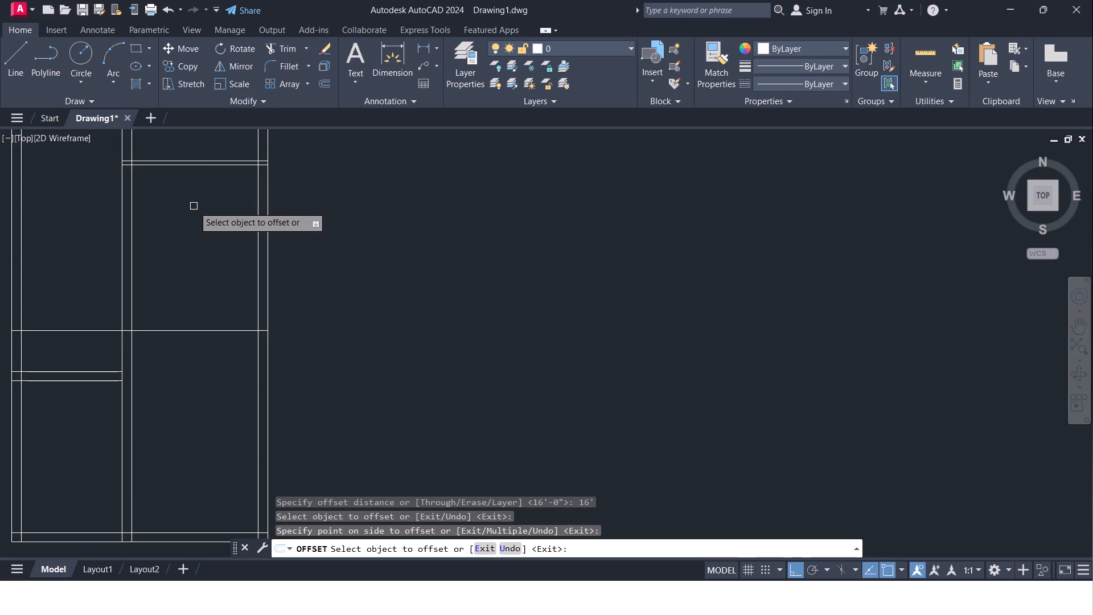
{"action": "key", "text": "Escape"}
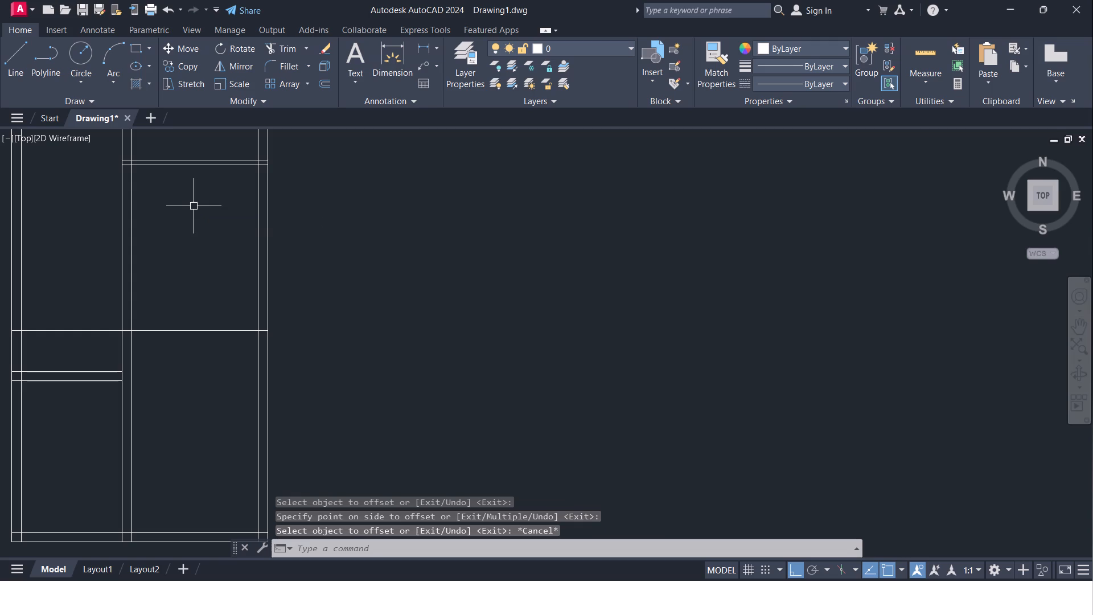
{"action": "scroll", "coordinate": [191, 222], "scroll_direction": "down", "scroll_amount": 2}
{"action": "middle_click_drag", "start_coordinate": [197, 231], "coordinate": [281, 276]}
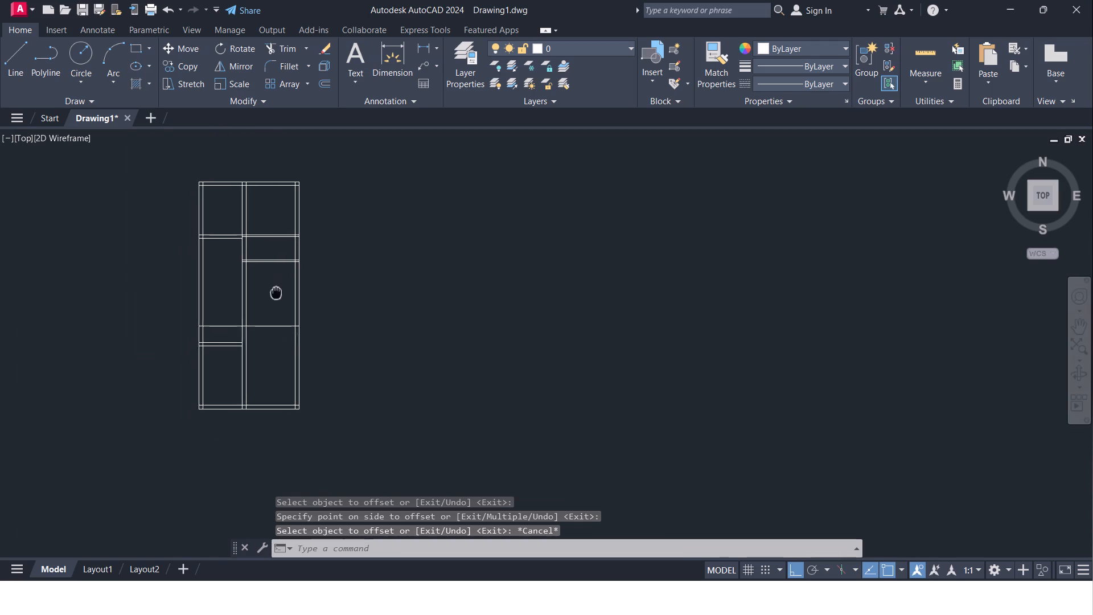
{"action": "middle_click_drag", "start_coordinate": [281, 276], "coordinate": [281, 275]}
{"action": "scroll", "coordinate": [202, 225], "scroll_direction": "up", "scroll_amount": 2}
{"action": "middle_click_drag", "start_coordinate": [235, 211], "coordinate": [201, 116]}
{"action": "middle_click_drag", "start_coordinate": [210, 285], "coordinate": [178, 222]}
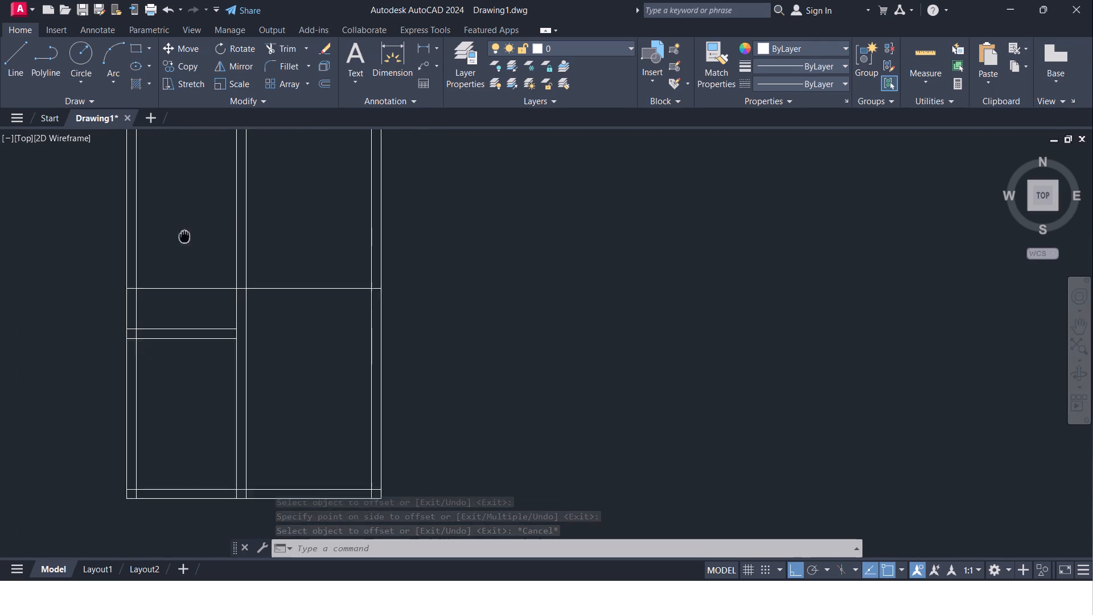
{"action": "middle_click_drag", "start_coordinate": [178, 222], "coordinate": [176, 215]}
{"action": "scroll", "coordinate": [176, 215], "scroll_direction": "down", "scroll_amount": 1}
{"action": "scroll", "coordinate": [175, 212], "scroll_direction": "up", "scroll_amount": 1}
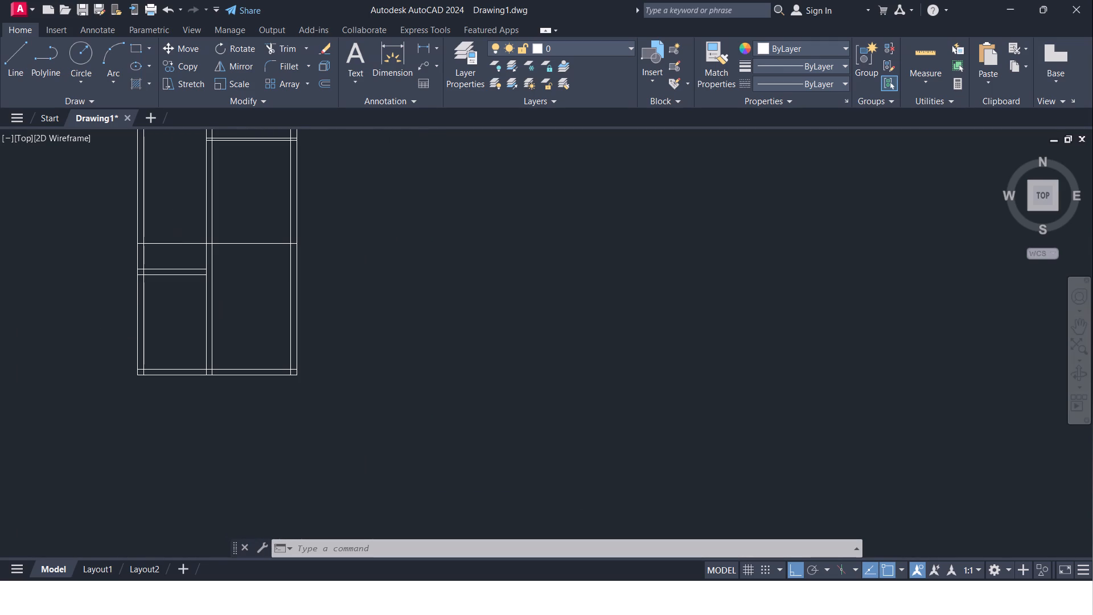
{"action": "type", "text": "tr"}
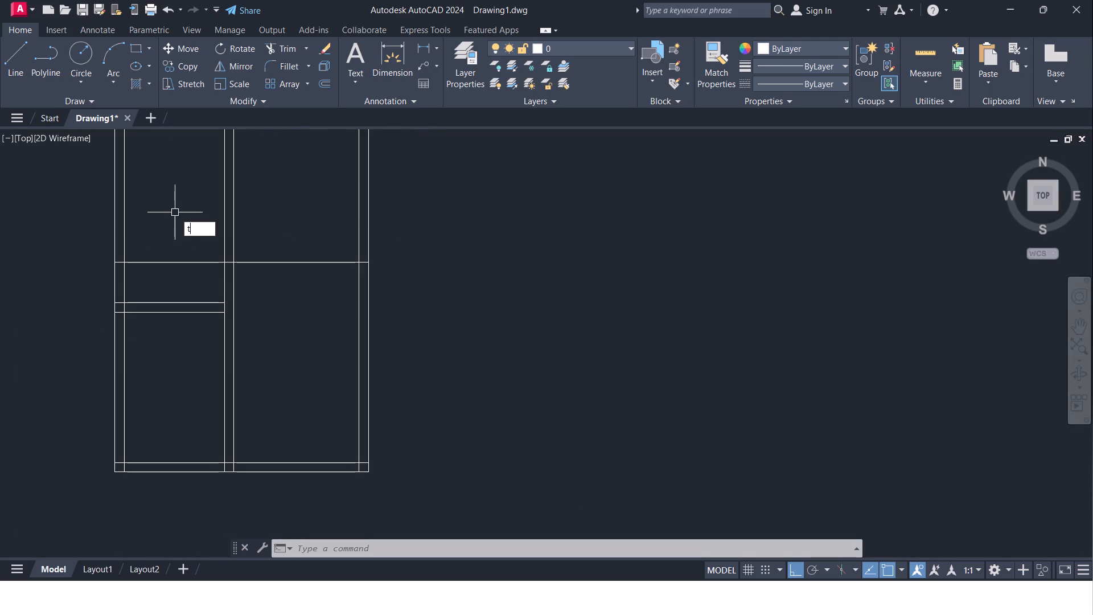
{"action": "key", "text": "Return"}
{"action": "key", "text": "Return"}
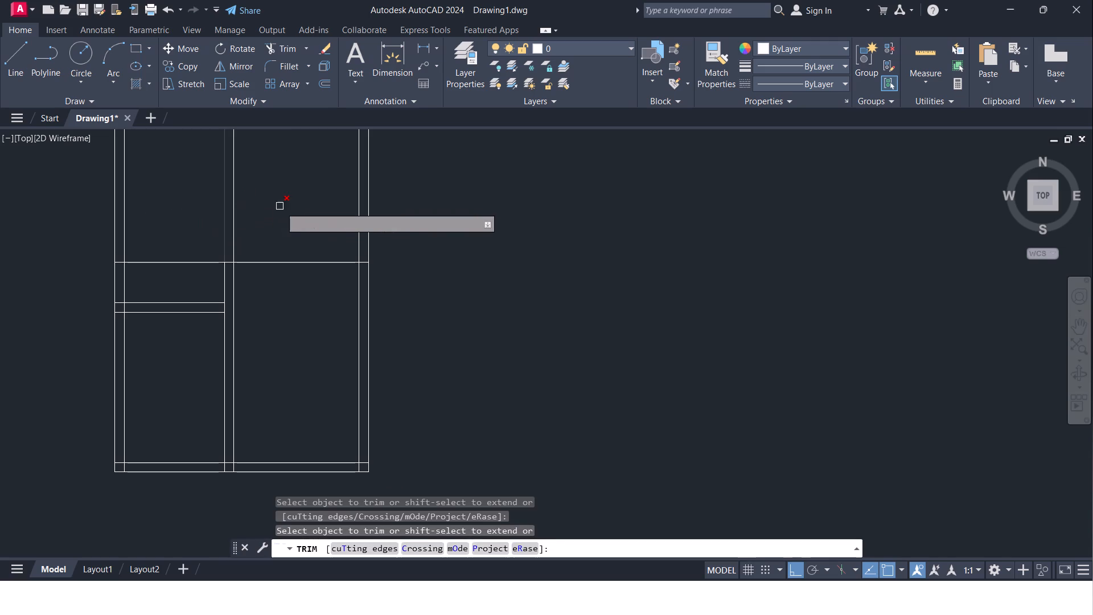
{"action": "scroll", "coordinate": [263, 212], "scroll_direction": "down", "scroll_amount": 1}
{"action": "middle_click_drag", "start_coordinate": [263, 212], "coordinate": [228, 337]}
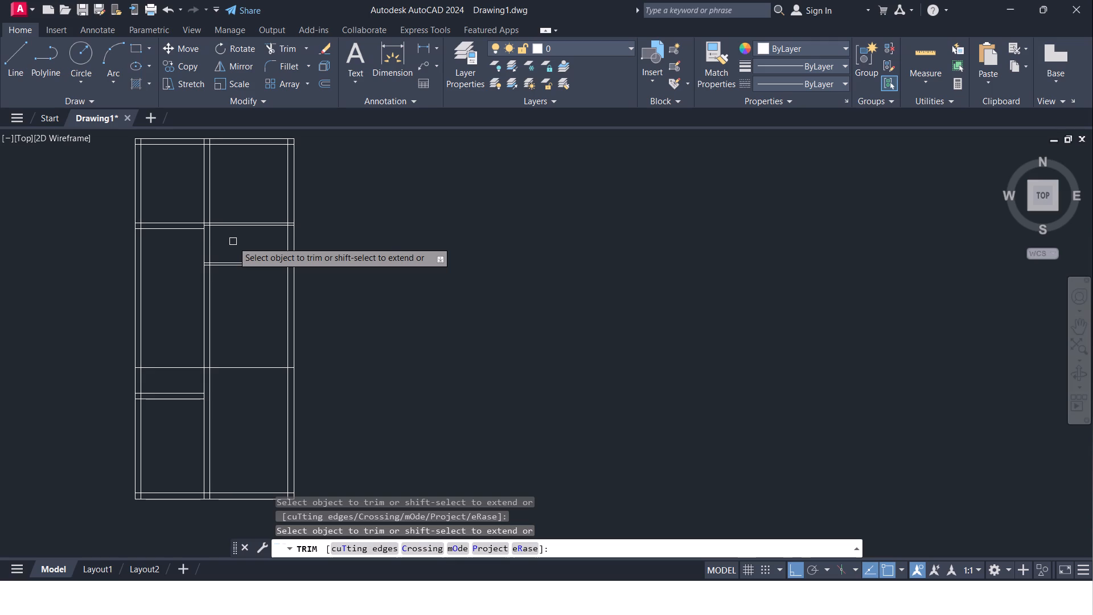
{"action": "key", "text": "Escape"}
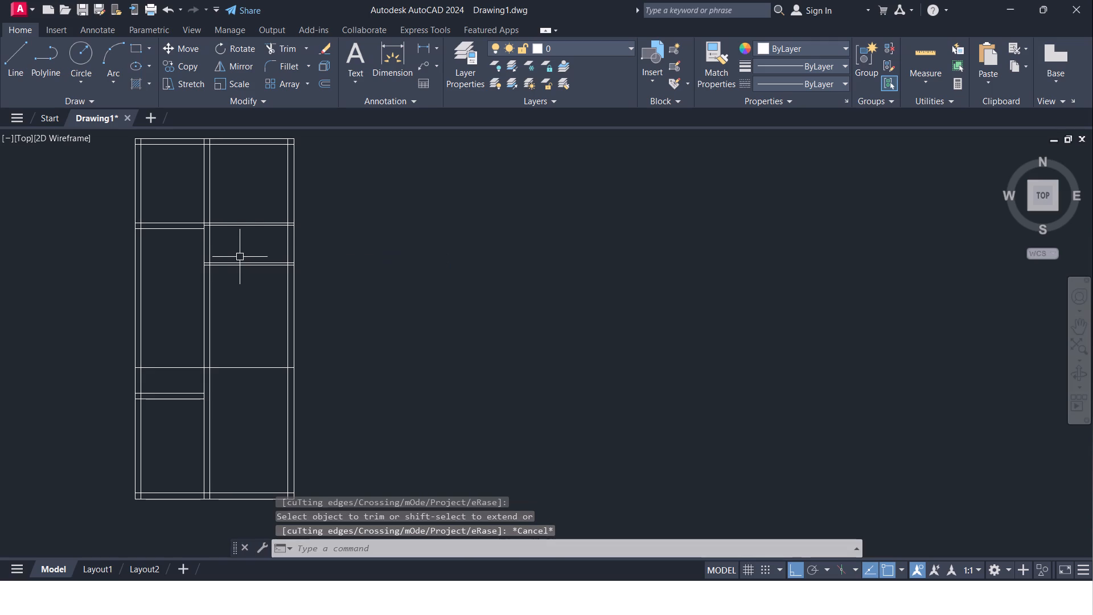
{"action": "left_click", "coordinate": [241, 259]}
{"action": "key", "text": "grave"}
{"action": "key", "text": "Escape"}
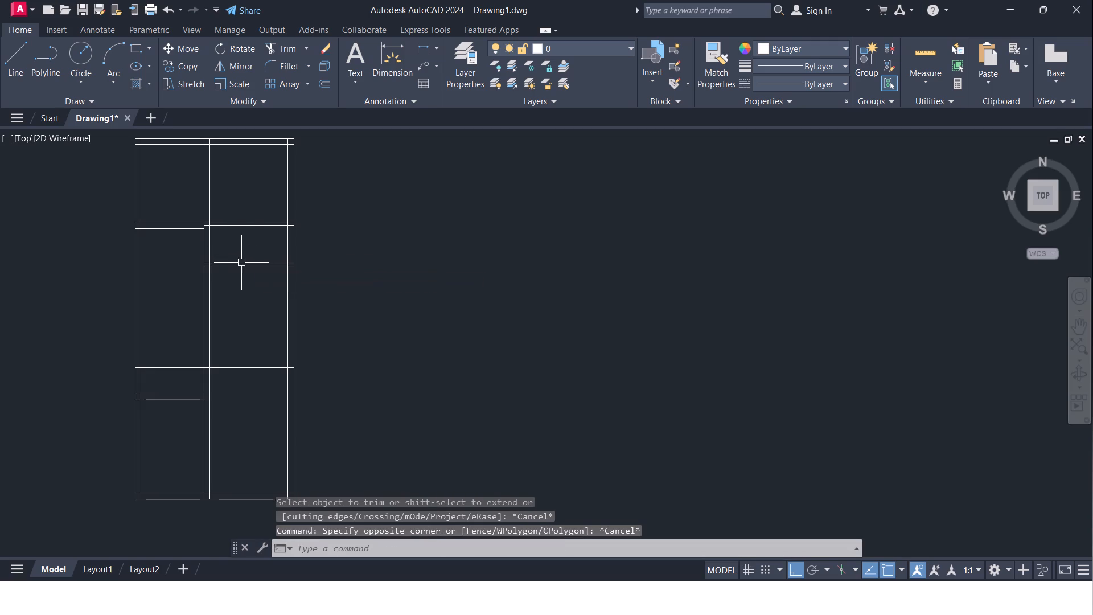
Erase both lines of the lower 4" partition in the right-hand bay.
{"action": "scroll", "coordinate": [241, 263], "scroll_direction": "up", "scroll_amount": 2}
{"action": "left_click", "coordinate": [241, 263]}
{"action": "left_click", "coordinate": [244, 268]}
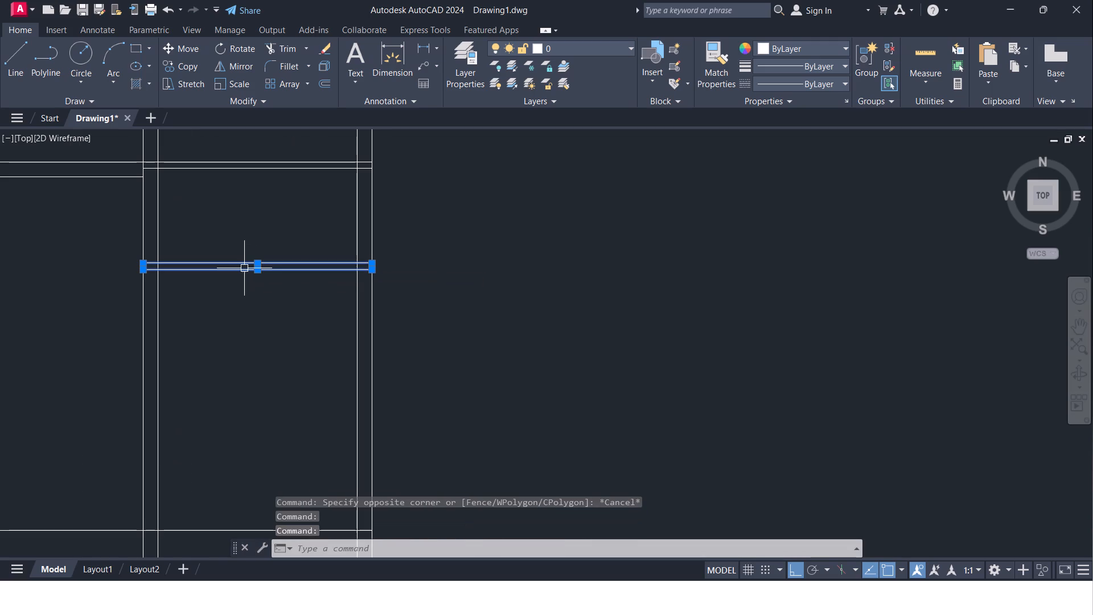
{"action": "key", "text": "Delete"}
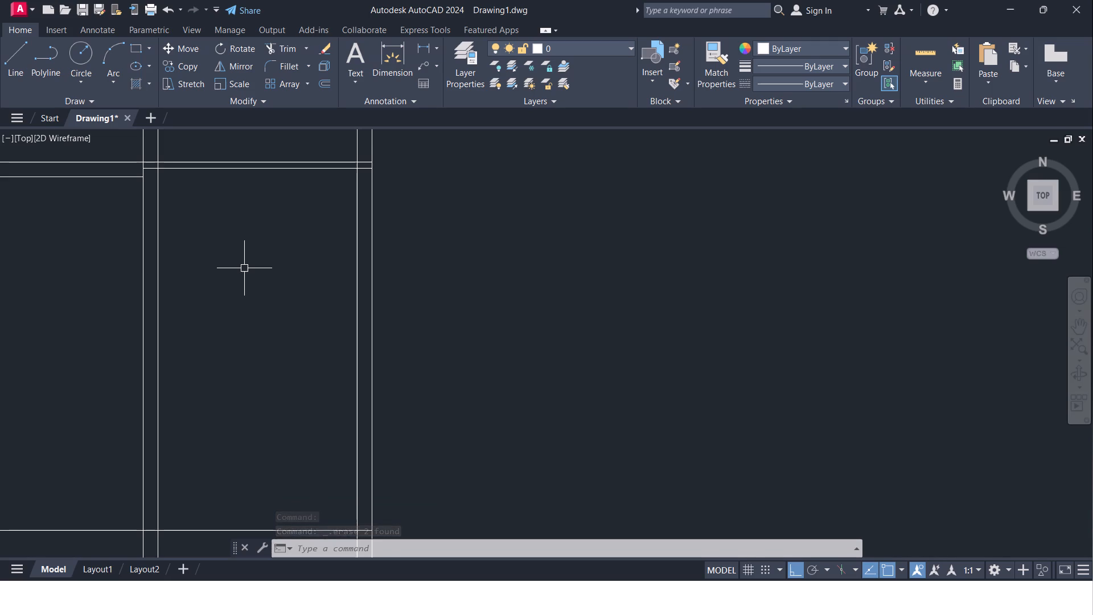
Offset the lower line of the remaining 4" partition in the right-hand bay 4'9" downward.
{"action": "scroll", "coordinate": [253, 268], "scroll_direction": "down", "scroll_amount": 3}
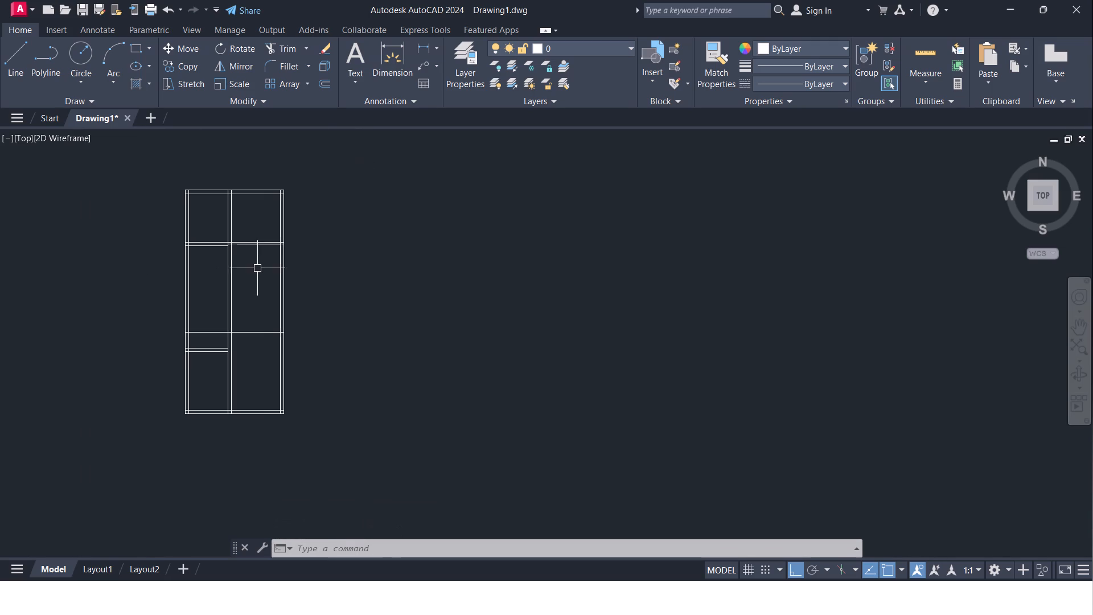
{"action": "scroll", "coordinate": [235, 269], "scroll_direction": "up", "scroll_amount": 2}
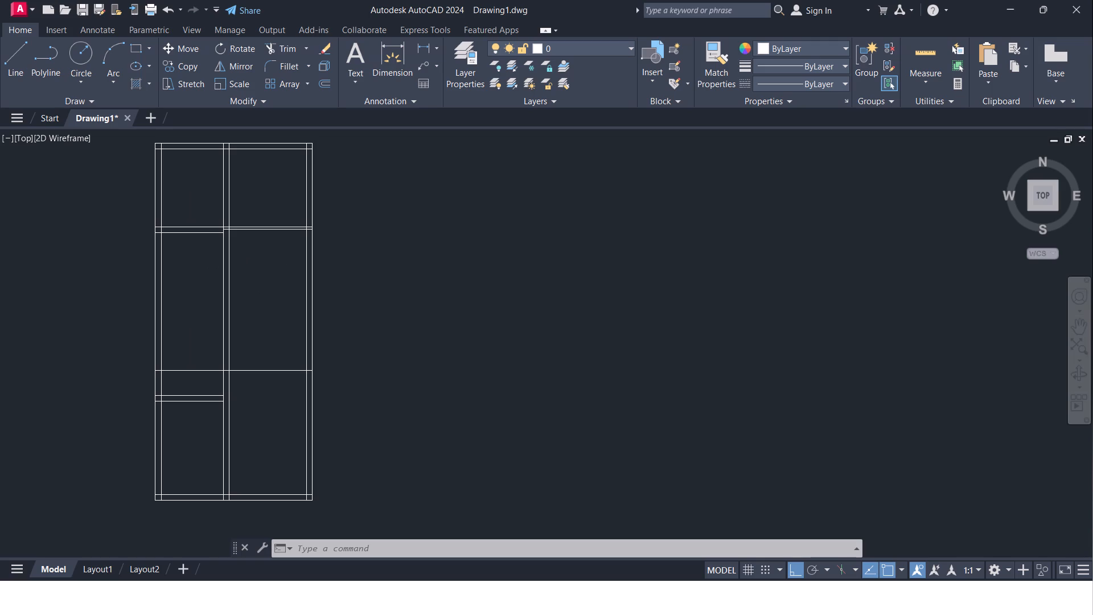
{"action": "key", "text": "o"}
{"action": "key", "text": "Return"}
{"action": "key", "text": "4"}
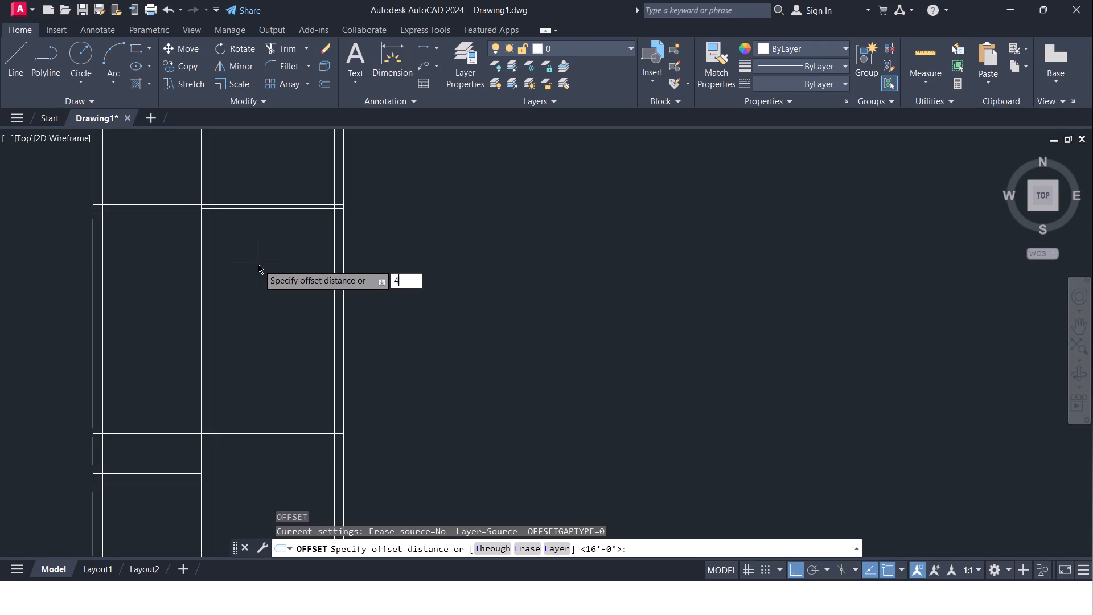
{"action": "key", "text": "apostrophe"}
{"action": "type", "text": "9\""}
{"action": "key", "text": "Return"}
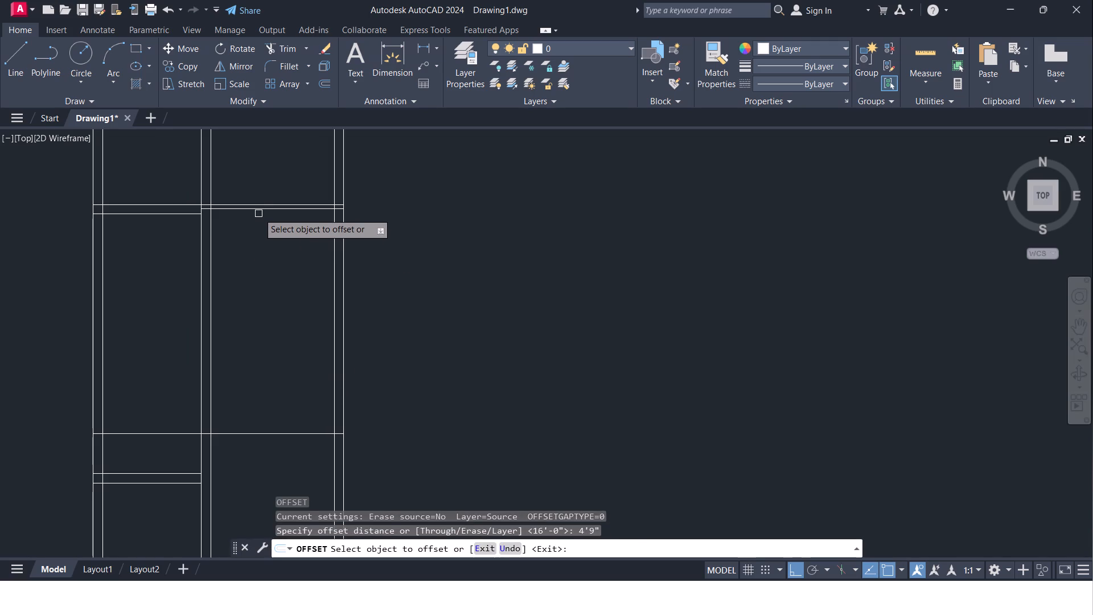
{"action": "left_click", "coordinate": [260, 210]}
{"action": "left_click", "coordinate": [283, 322]}
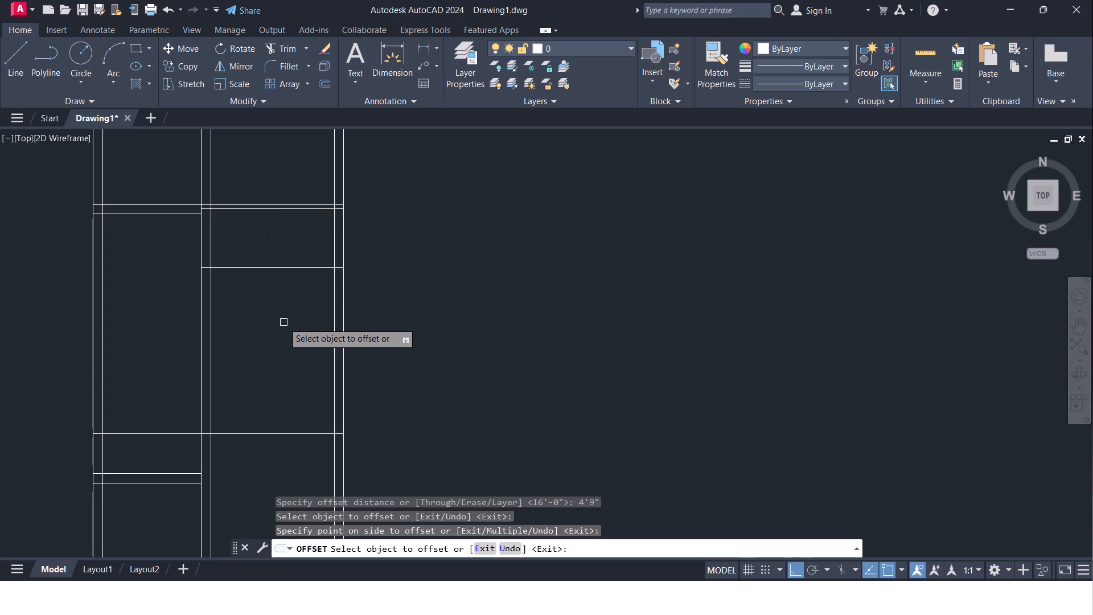
{"action": "key", "text": "Return"}
Offset the new horizontal line in the right-hand bay 4" downward to give the partition its thickness.
{"action": "key", "text": "Return"}
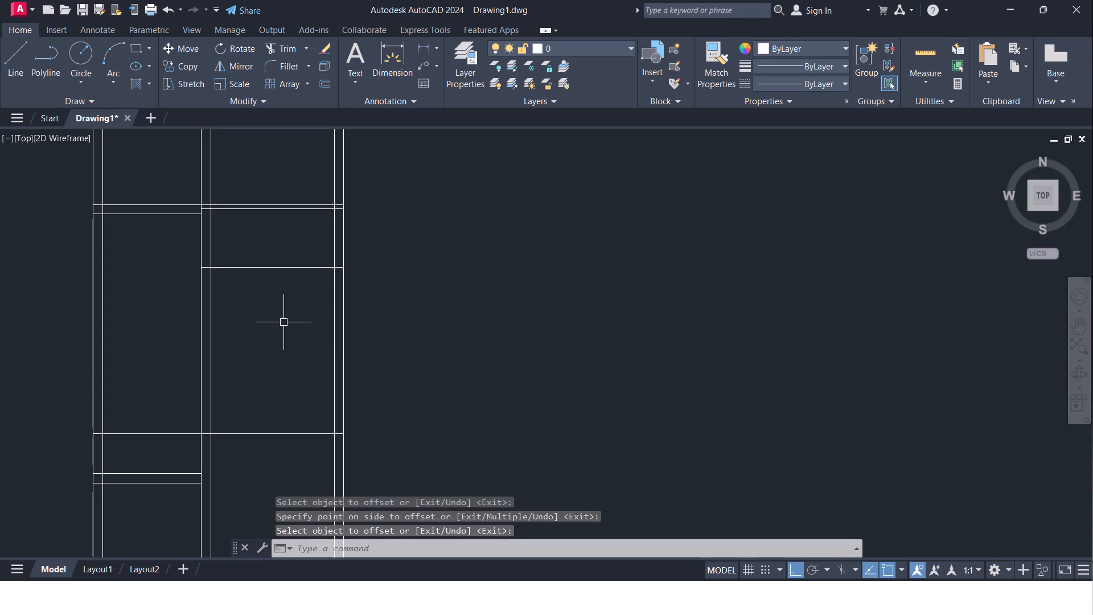
{"action": "key", "text": "4"}
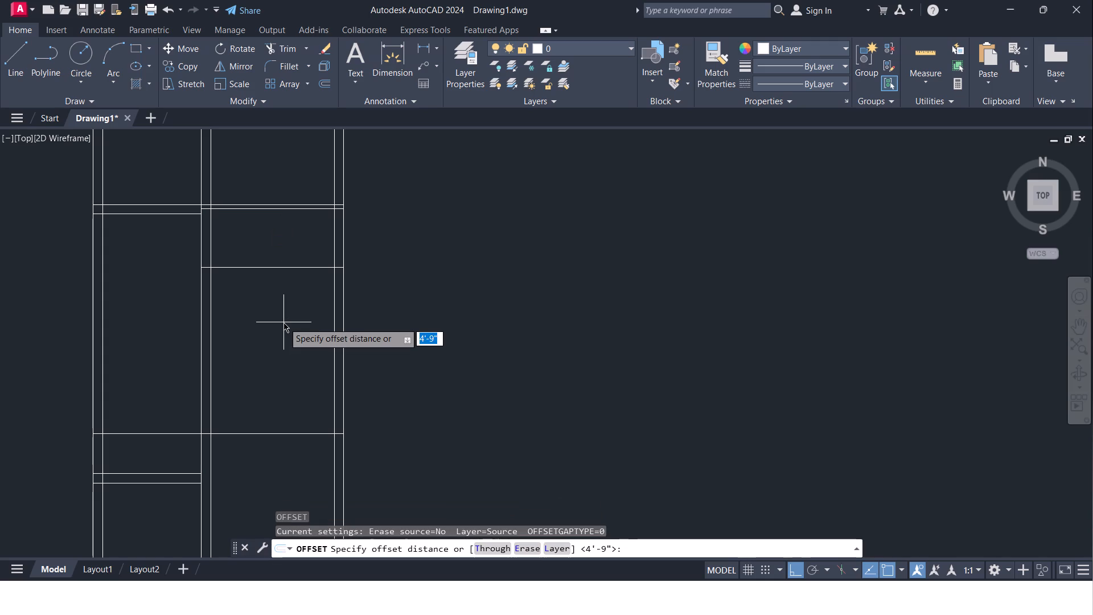
{"action": "key", "text": "shift+quotedbl"}
{"action": "key", "text": "Return"}
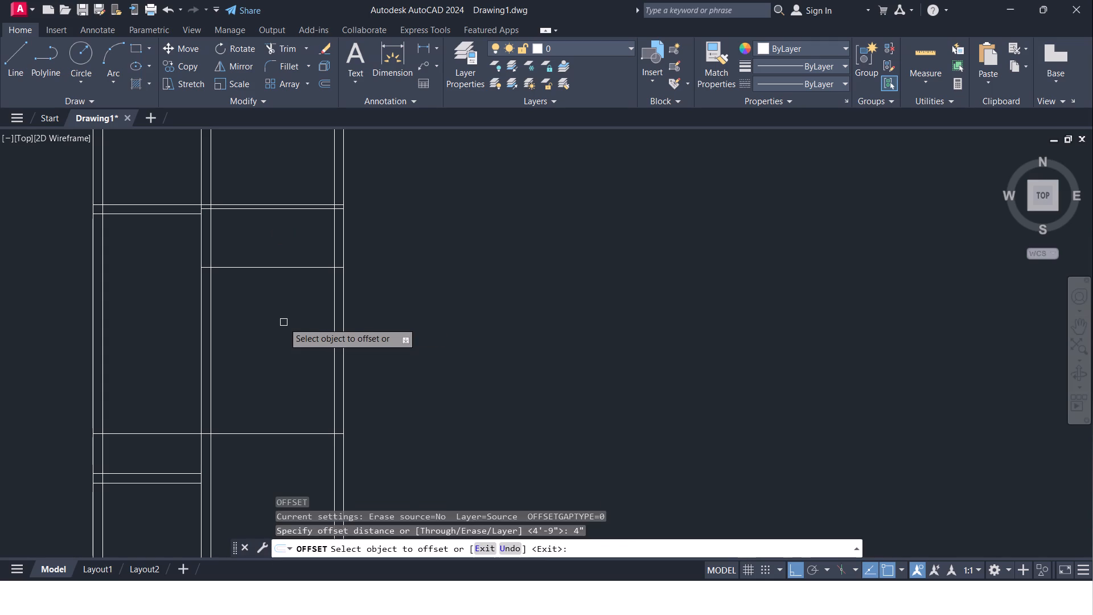
{"action": "left_click", "coordinate": [278, 266]}
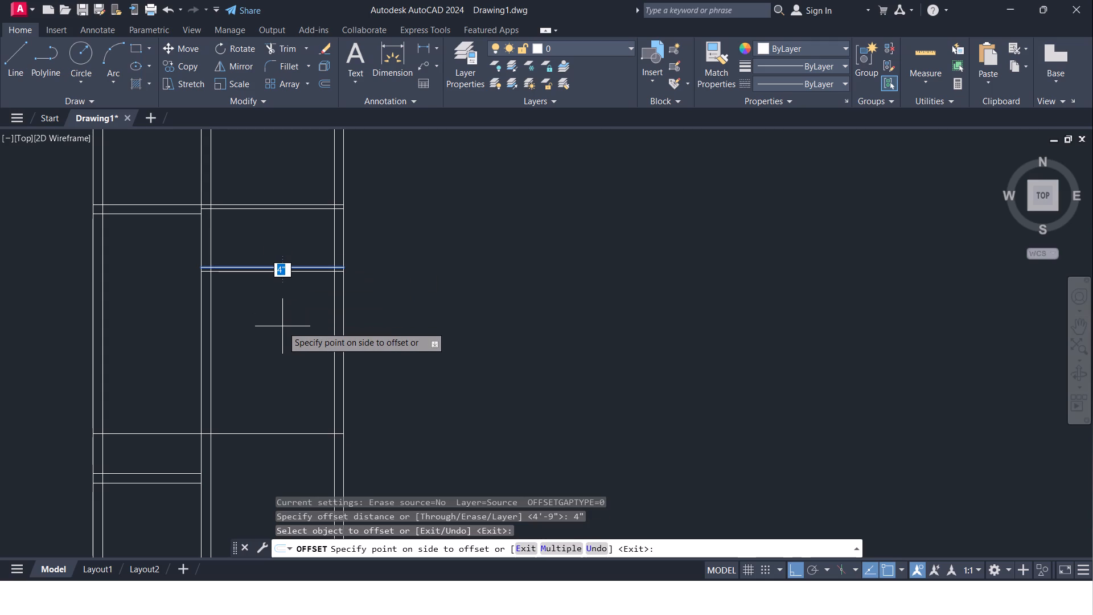
{"action": "left_click", "coordinate": [282, 326]}
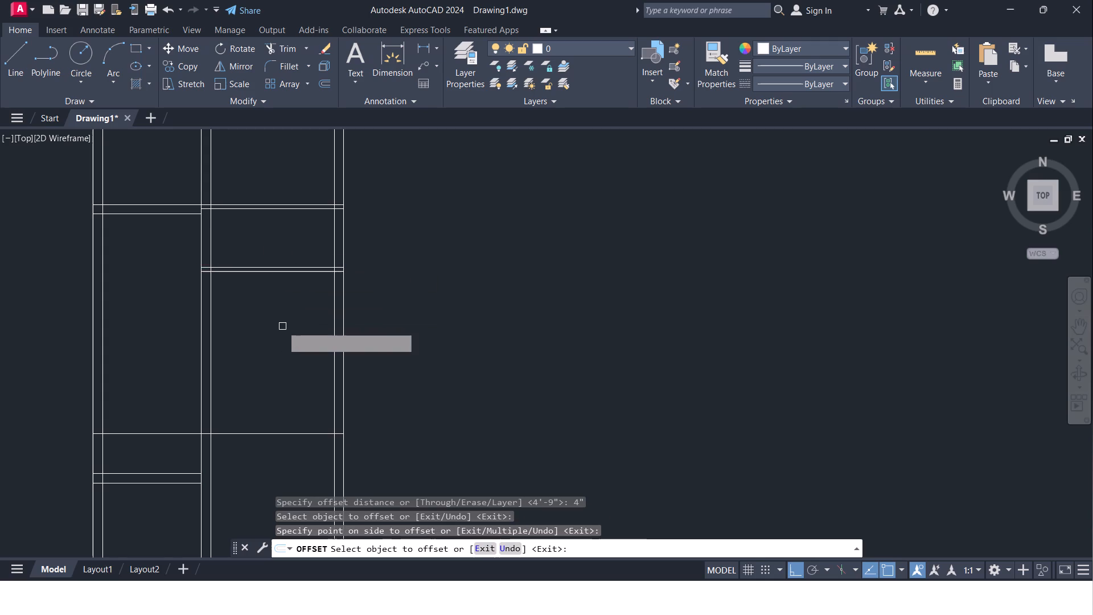
{"action": "key", "text": "Return"}
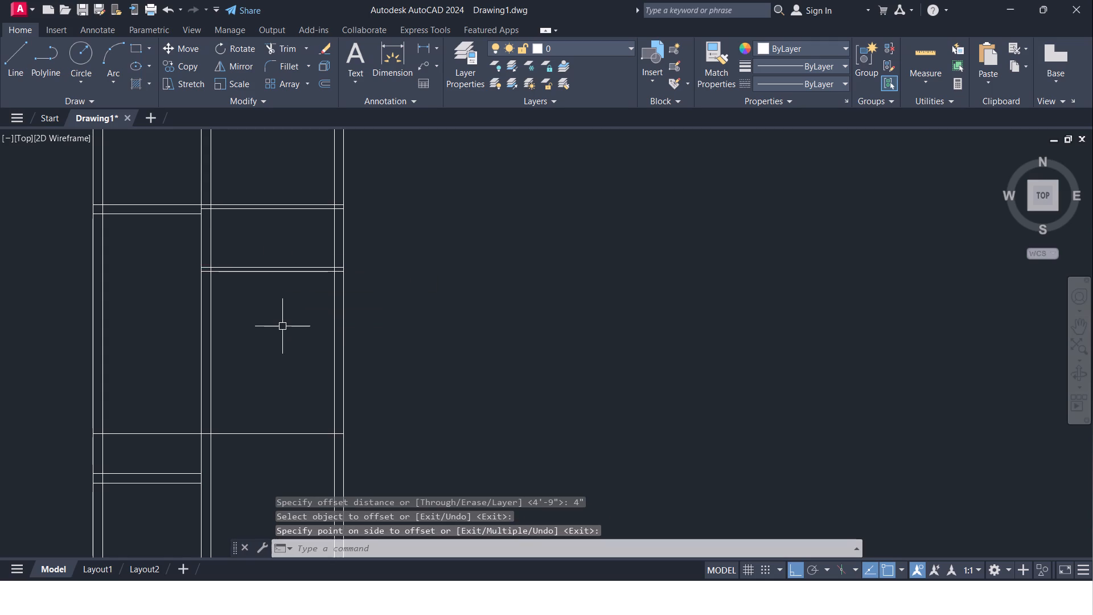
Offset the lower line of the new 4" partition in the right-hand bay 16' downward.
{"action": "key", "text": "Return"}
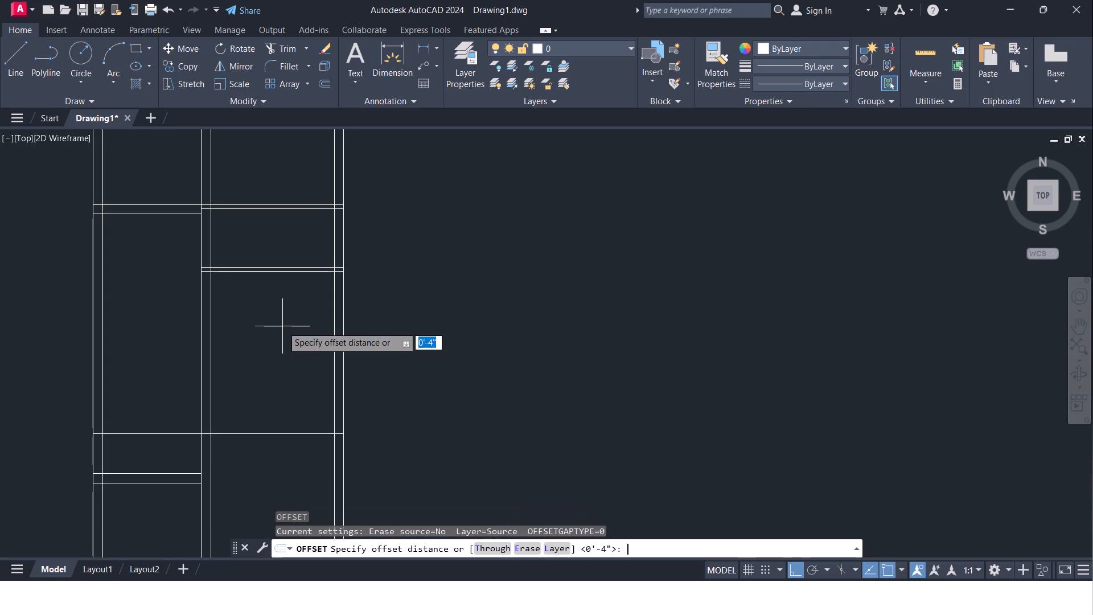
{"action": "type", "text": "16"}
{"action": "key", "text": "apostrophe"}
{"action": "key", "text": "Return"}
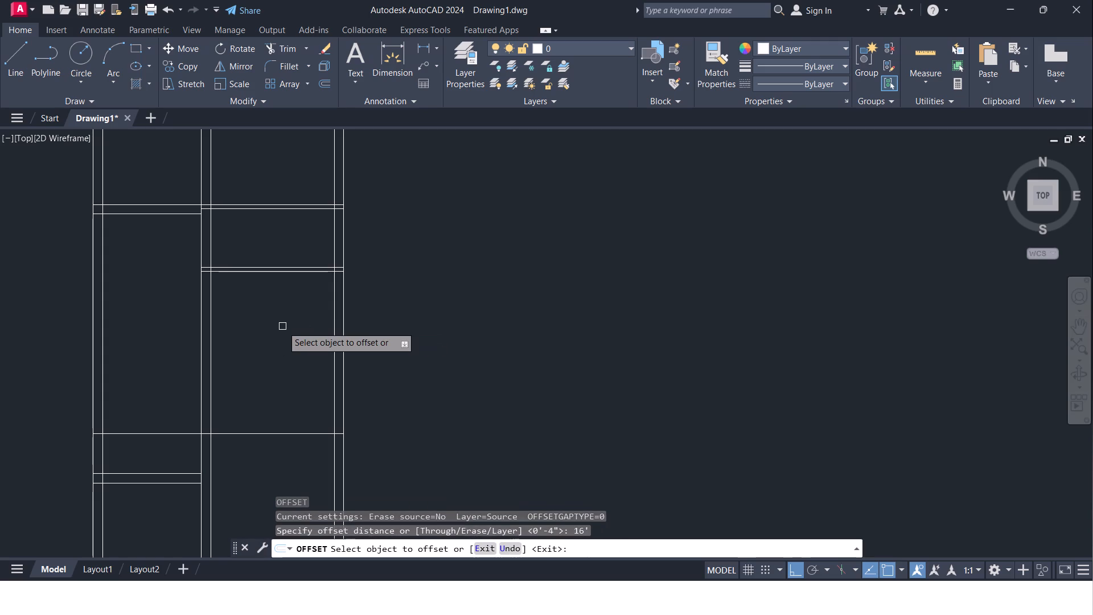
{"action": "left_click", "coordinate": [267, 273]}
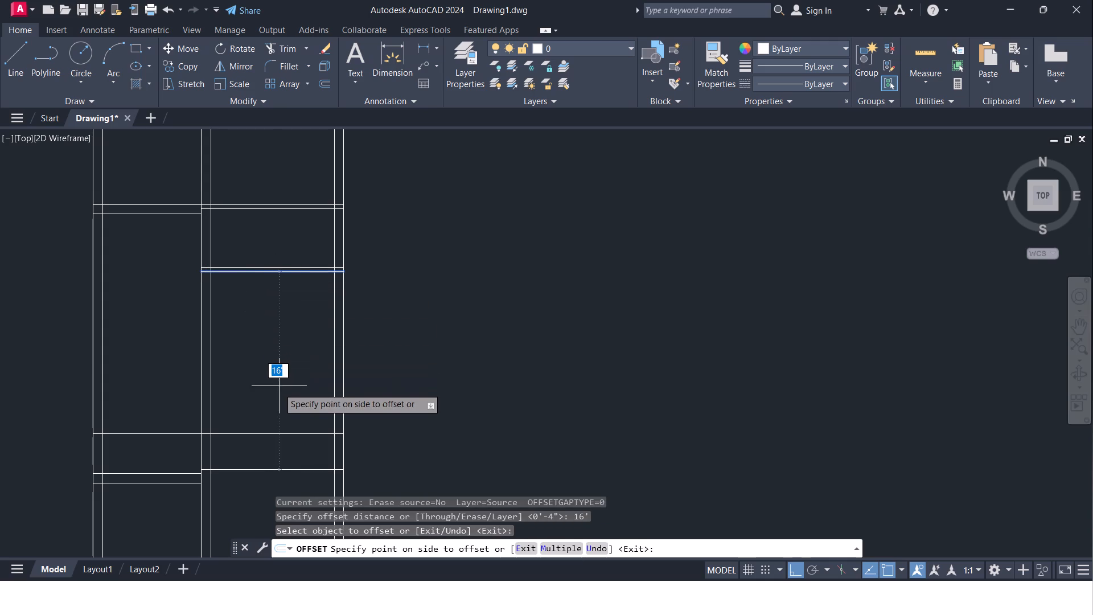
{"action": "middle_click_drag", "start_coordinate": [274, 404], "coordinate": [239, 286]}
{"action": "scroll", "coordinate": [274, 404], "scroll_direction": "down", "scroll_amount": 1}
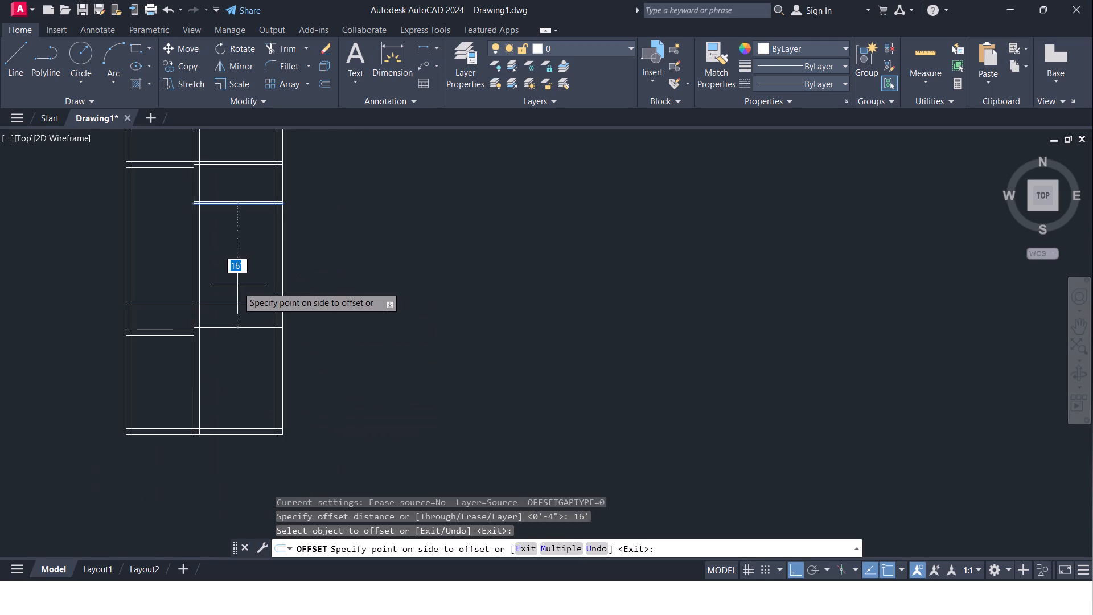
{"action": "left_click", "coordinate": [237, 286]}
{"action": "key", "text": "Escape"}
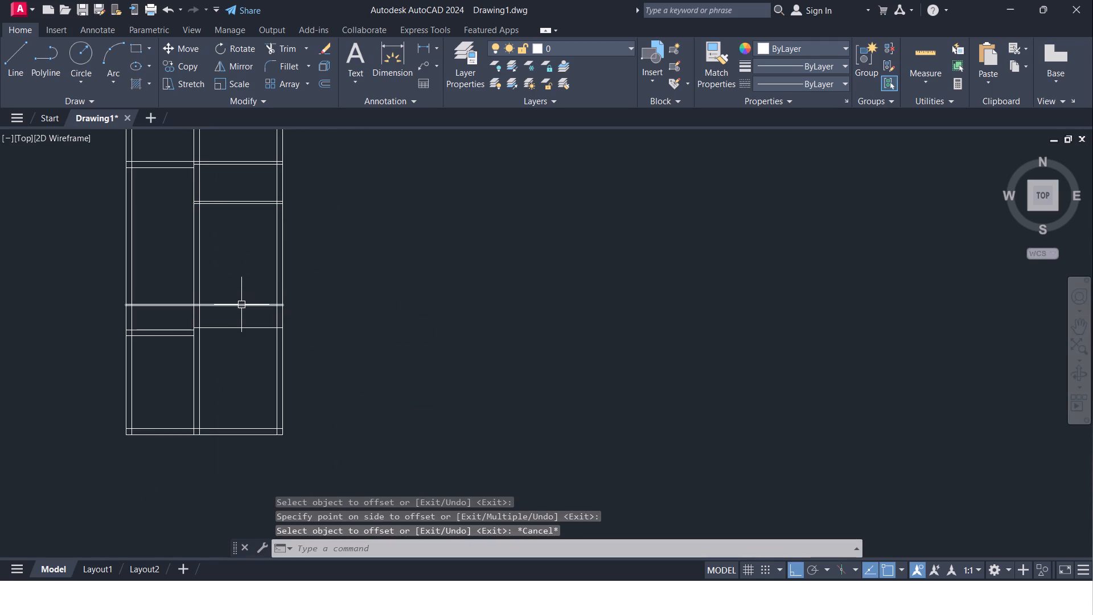
Erase the full-width horizontal line that crosses both bays above the lower cross wall.
{"action": "left_click", "coordinate": [241, 305]}
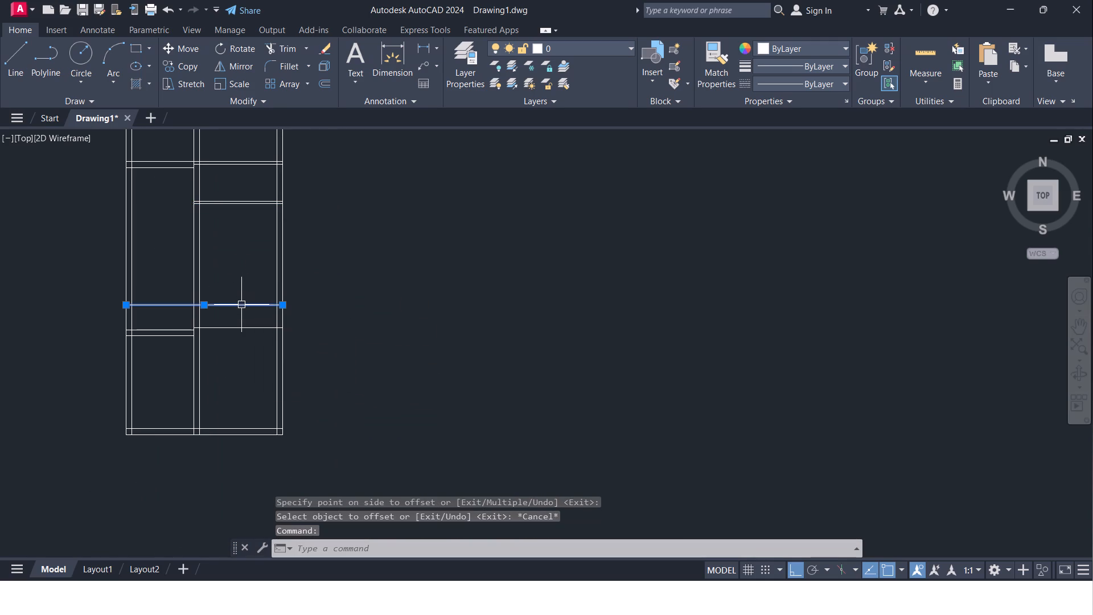
{"action": "key", "text": "Delete"}
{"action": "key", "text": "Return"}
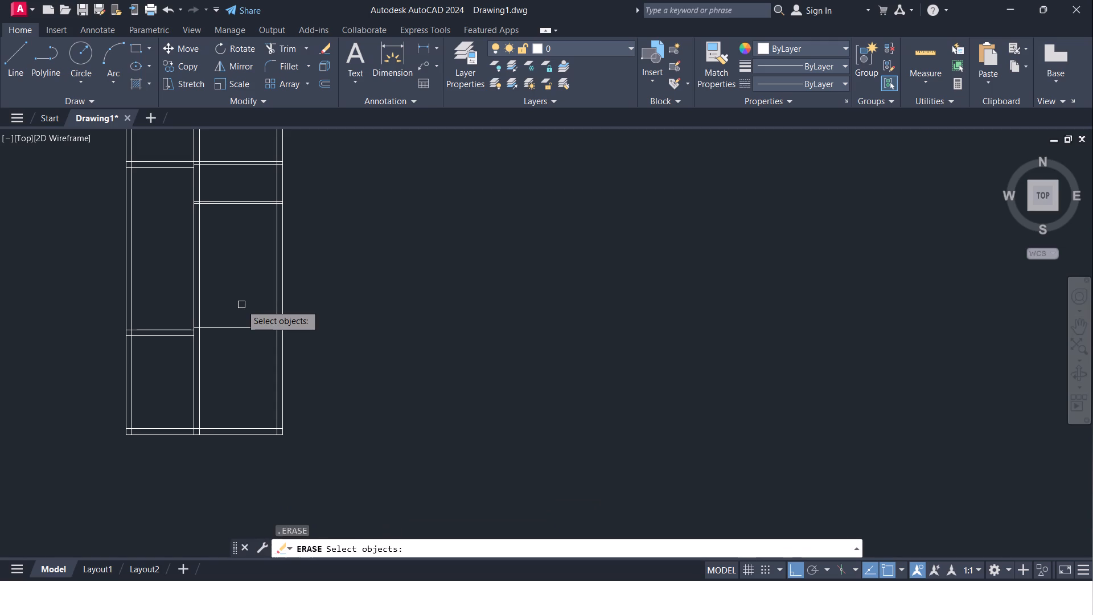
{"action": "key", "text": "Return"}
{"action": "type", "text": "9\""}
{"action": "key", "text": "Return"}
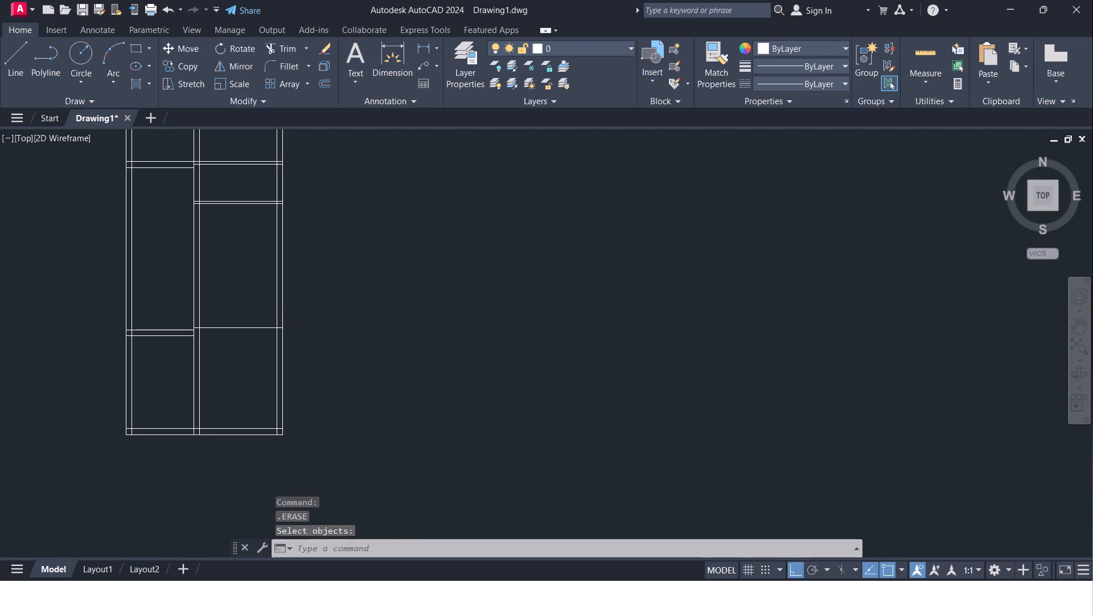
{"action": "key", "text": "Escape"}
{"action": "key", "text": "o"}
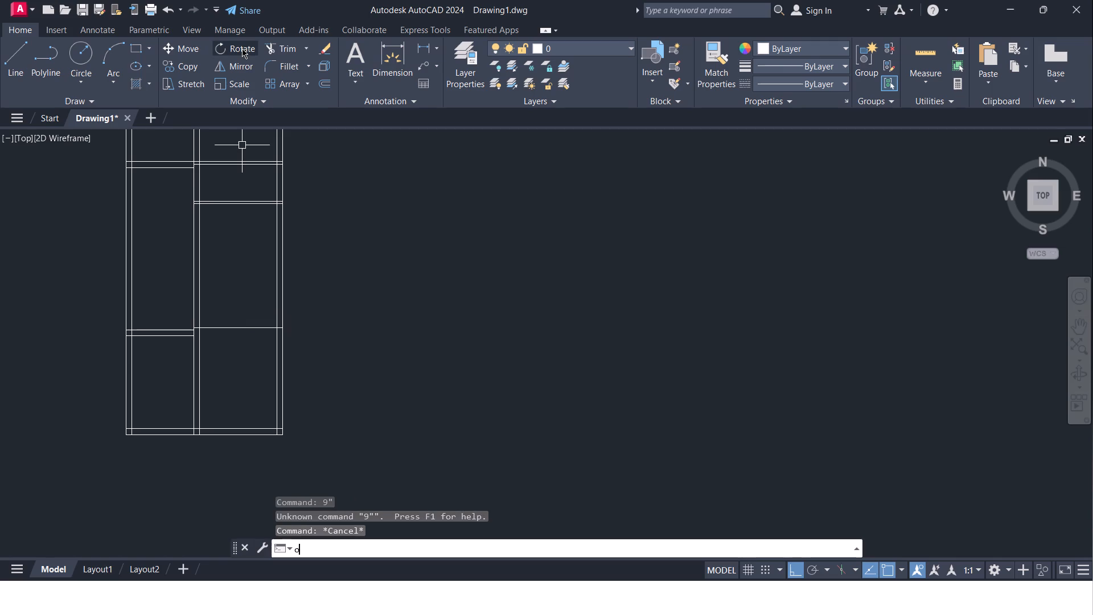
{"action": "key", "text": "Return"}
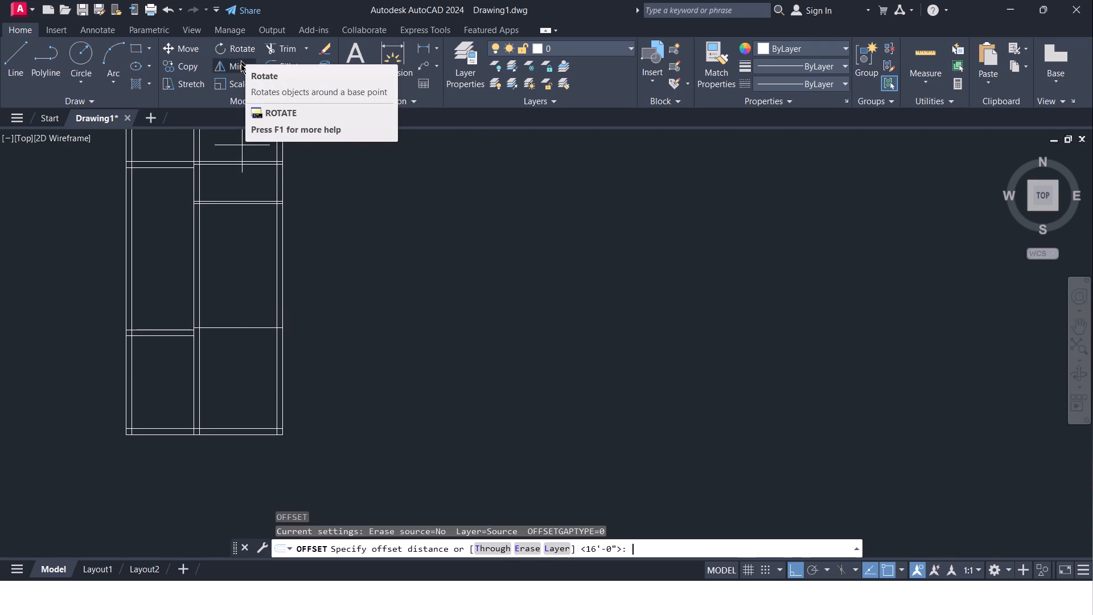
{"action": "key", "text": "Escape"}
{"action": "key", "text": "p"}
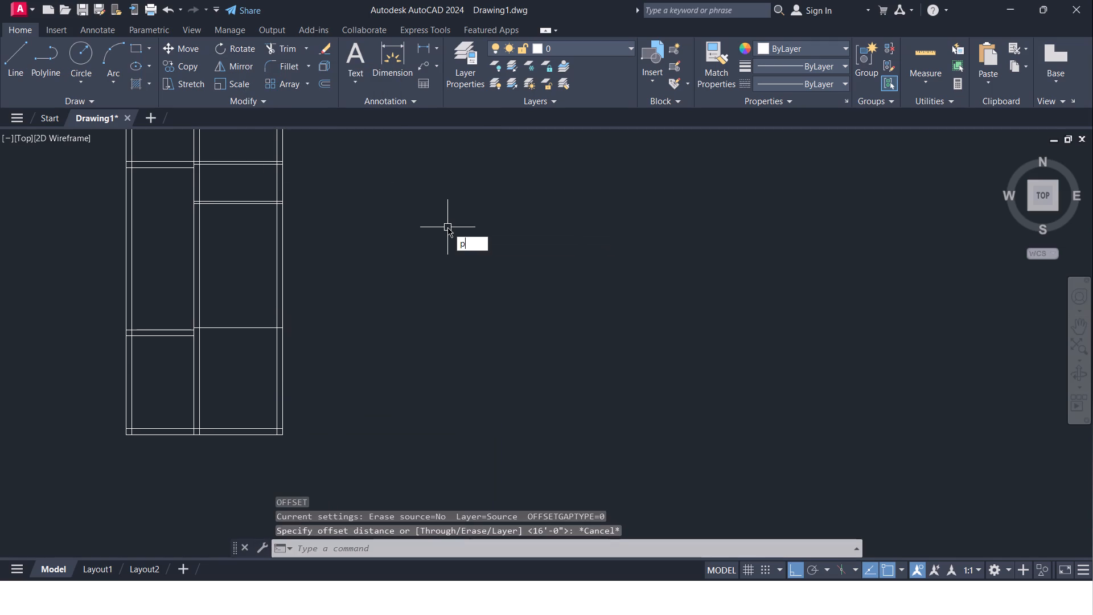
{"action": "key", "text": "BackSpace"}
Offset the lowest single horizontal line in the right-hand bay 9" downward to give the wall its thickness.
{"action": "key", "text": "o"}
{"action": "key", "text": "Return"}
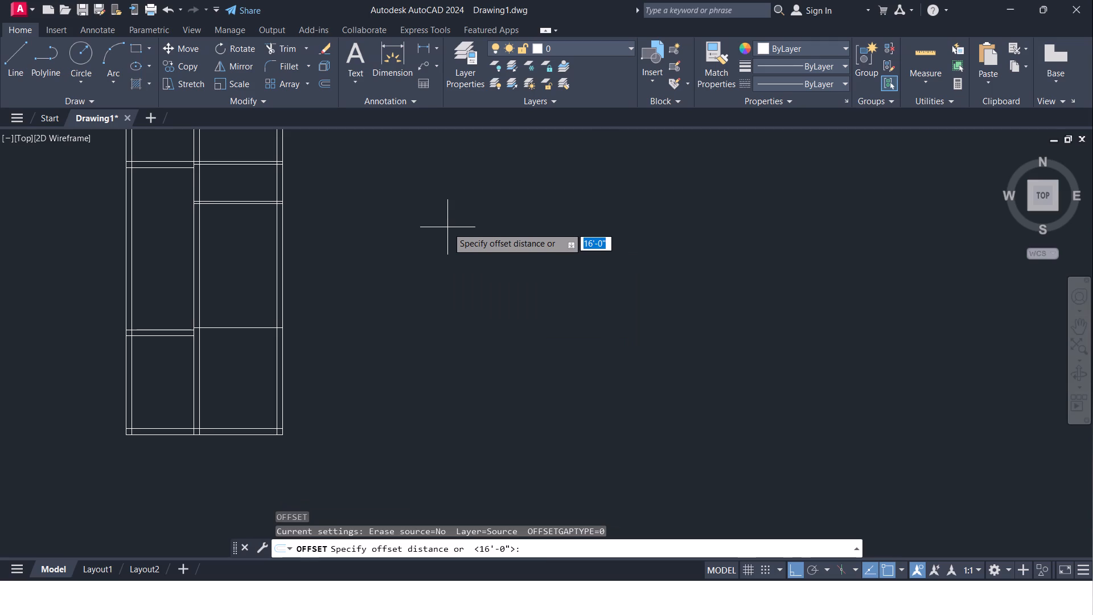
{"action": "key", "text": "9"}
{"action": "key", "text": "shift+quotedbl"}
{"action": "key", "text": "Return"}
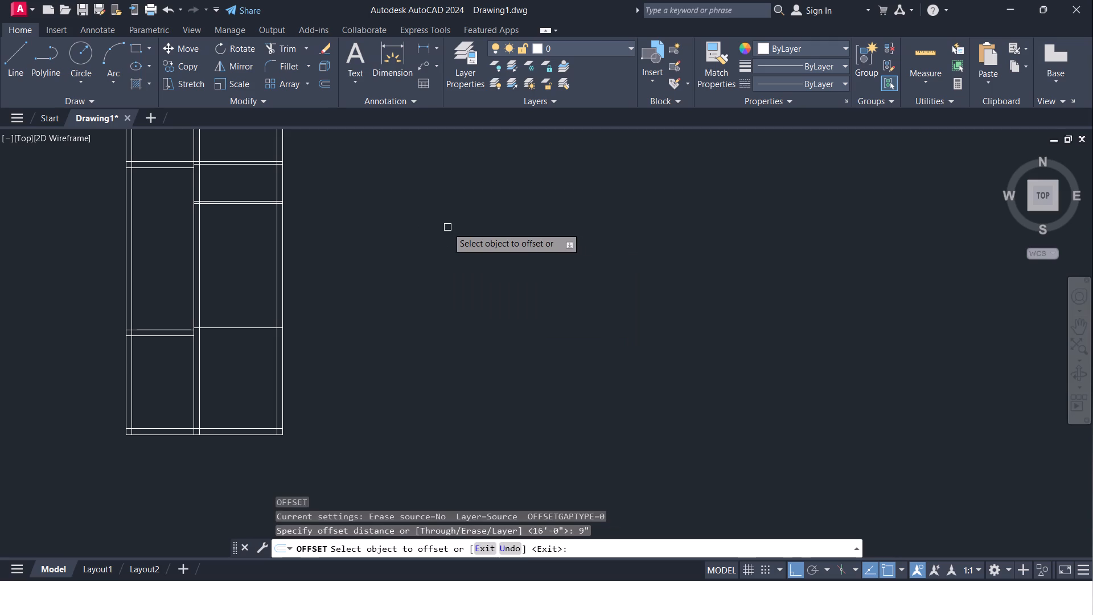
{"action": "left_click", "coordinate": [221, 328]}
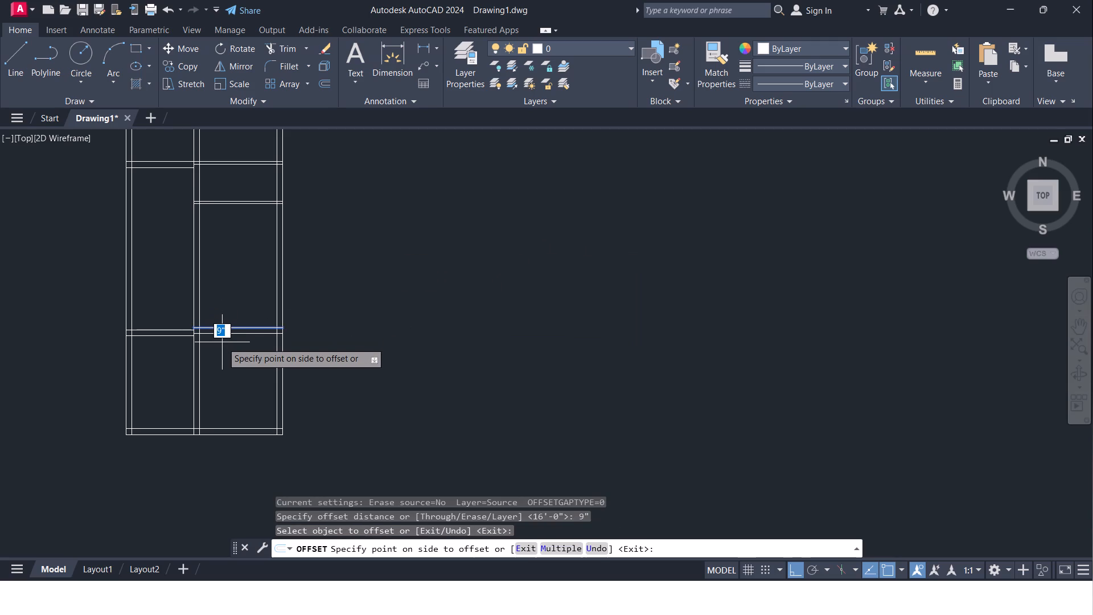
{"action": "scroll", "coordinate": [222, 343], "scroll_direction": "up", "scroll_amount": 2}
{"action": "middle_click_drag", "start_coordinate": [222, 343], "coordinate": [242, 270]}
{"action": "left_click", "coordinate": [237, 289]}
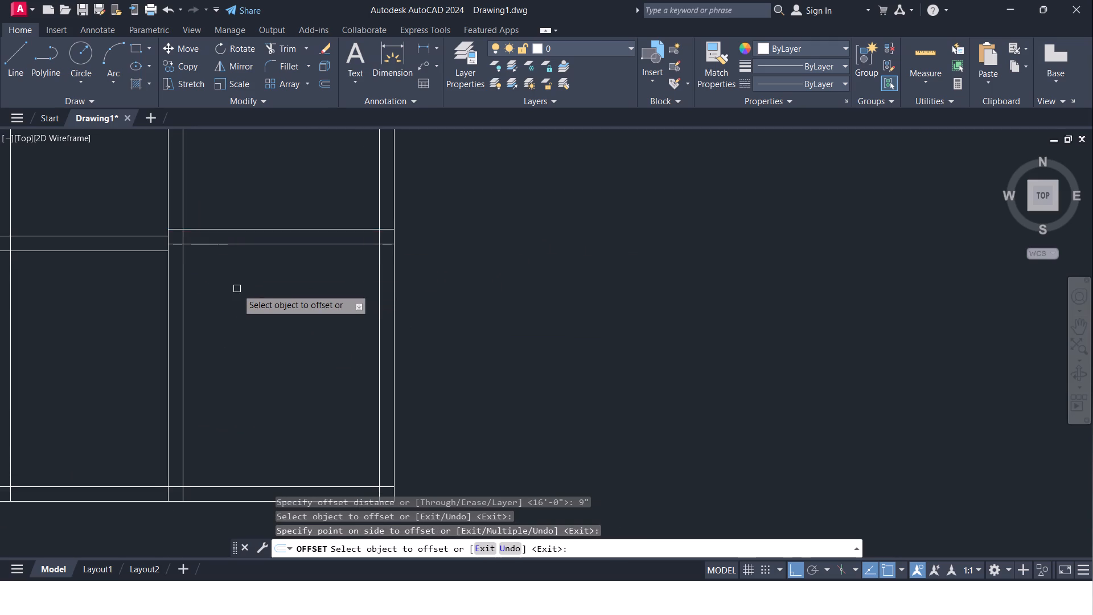
Examine how the new 9" cross wall in the right-hand bay lines up with the left-hand bay's lower cross wall.
{"action": "scroll", "coordinate": [237, 289], "scroll_direction": "down", "scroll_amount": 1}
{"action": "middle_click_drag", "start_coordinate": [237, 289], "coordinate": [210, 271]}
{"action": "scroll", "coordinate": [211, 274], "scroll_direction": "up", "scroll_amount": 1}
{"action": "middle_click_drag", "start_coordinate": [211, 274], "coordinate": [210, 286]}
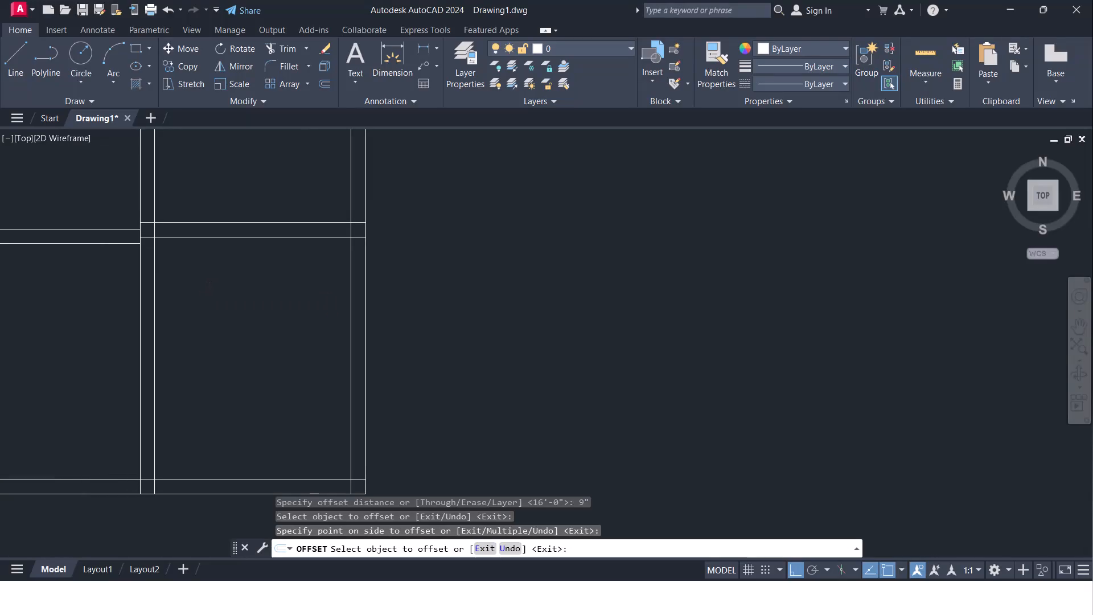
{"action": "middle_click_drag", "start_coordinate": [210, 286], "coordinate": [221, 309]}
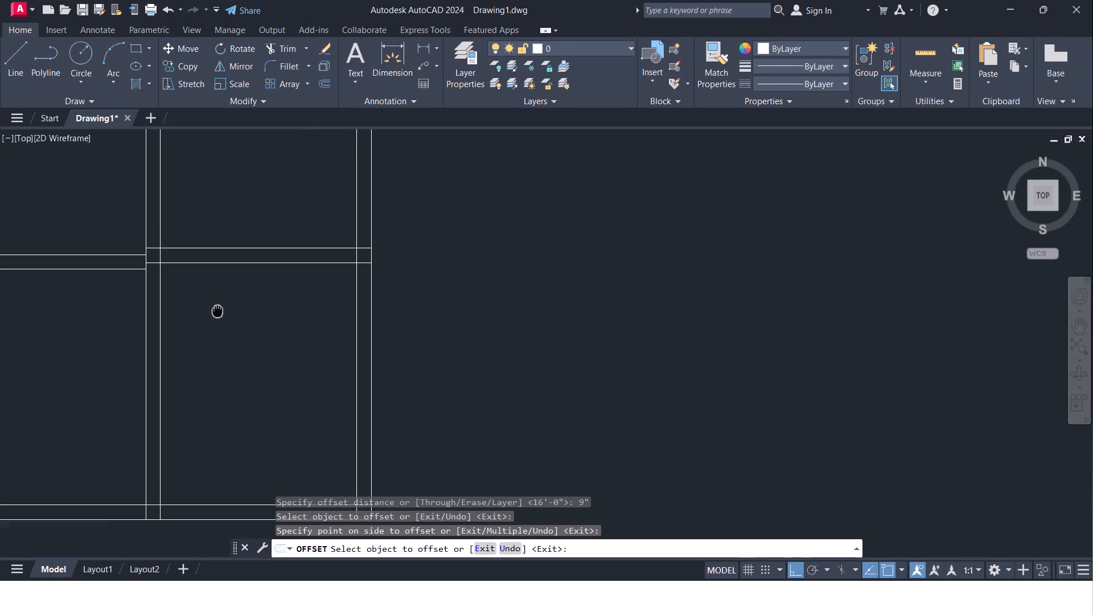
{"action": "middle_click_drag", "start_coordinate": [221, 309], "coordinate": [221, 308]}
{"action": "scroll", "coordinate": [244, 236], "scroll_direction": "up", "scroll_amount": 2}
{"action": "middle_click_drag", "start_coordinate": [244, 236], "coordinate": [255, 356]}
{"action": "scroll", "coordinate": [255, 356], "scroll_direction": "down", "scroll_amount": 3}
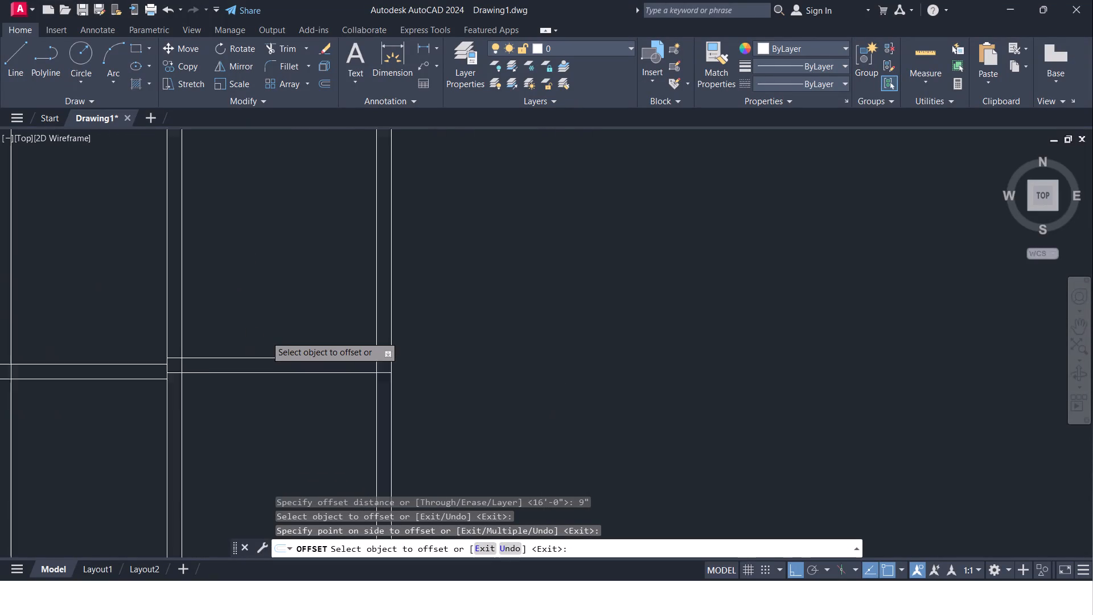
{"action": "scroll", "coordinate": [268, 316], "scroll_direction": "down", "scroll_amount": 1}
{"action": "key", "text": "Escape"}
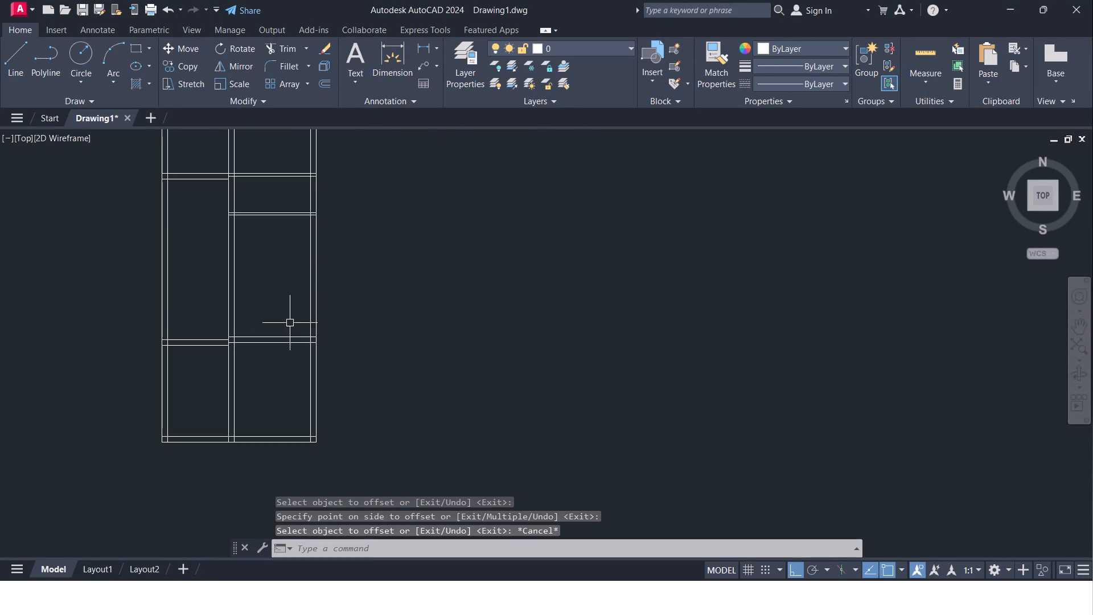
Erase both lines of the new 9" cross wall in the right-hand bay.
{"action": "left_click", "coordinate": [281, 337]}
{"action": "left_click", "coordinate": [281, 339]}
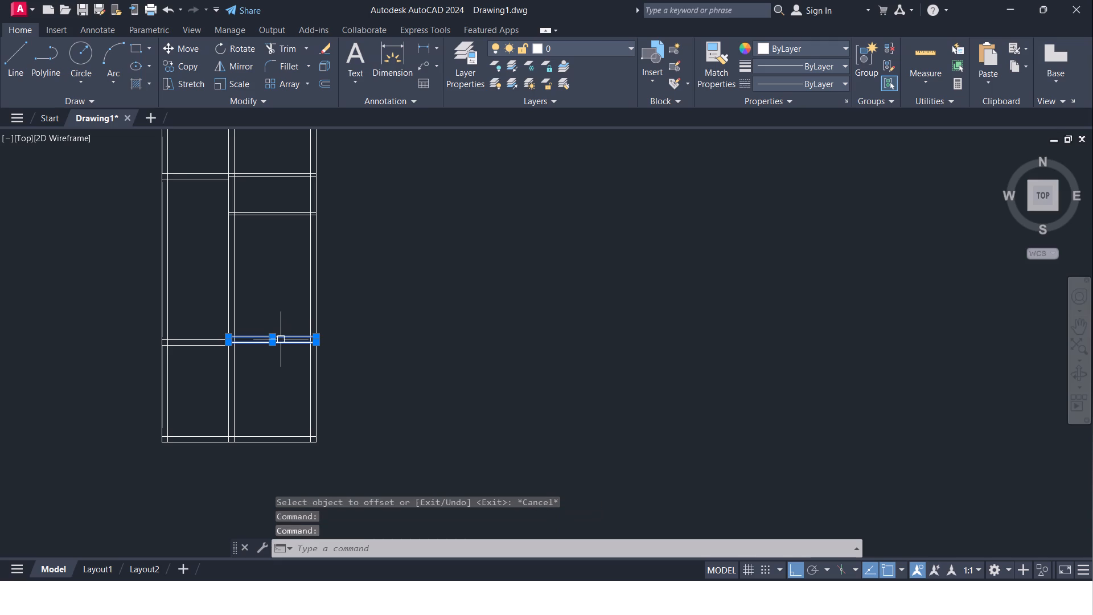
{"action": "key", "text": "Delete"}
Offset the upper line of the right-hand bay's thin middle partition 9" downward.
{"action": "key", "text": "o"}
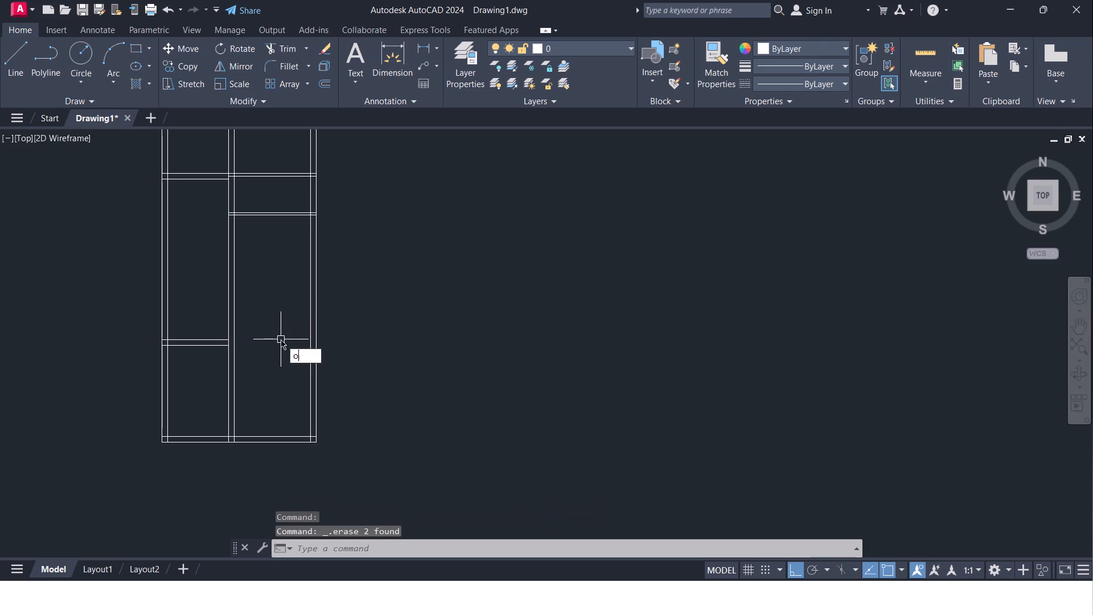
{"action": "key", "text": "Return"}
{"action": "key", "text": "Return"}
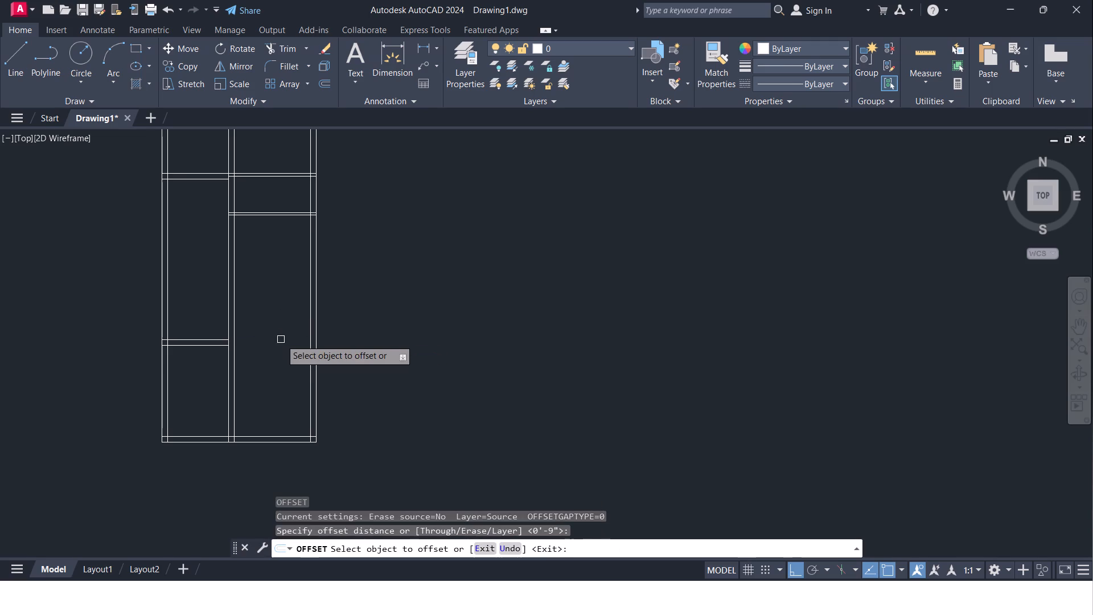
{"action": "scroll", "coordinate": [249, 197], "scroll_direction": "up", "scroll_amount": 2}
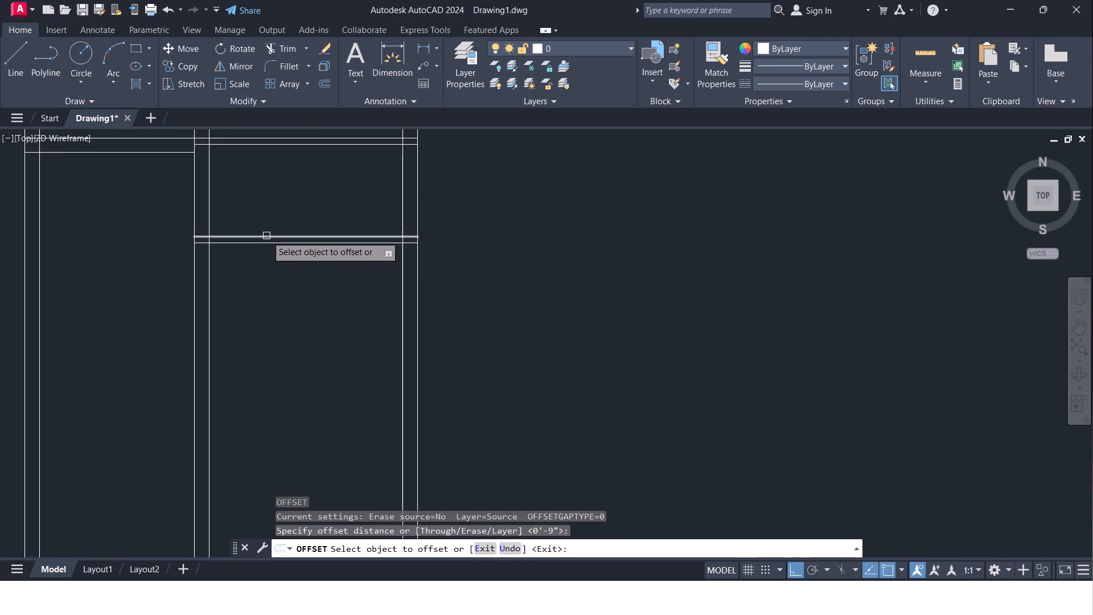
{"action": "left_click", "coordinate": [266, 236]}
{"action": "left_click", "coordinate": [274, 271]}
{"action": "key", "text": "Escape"}
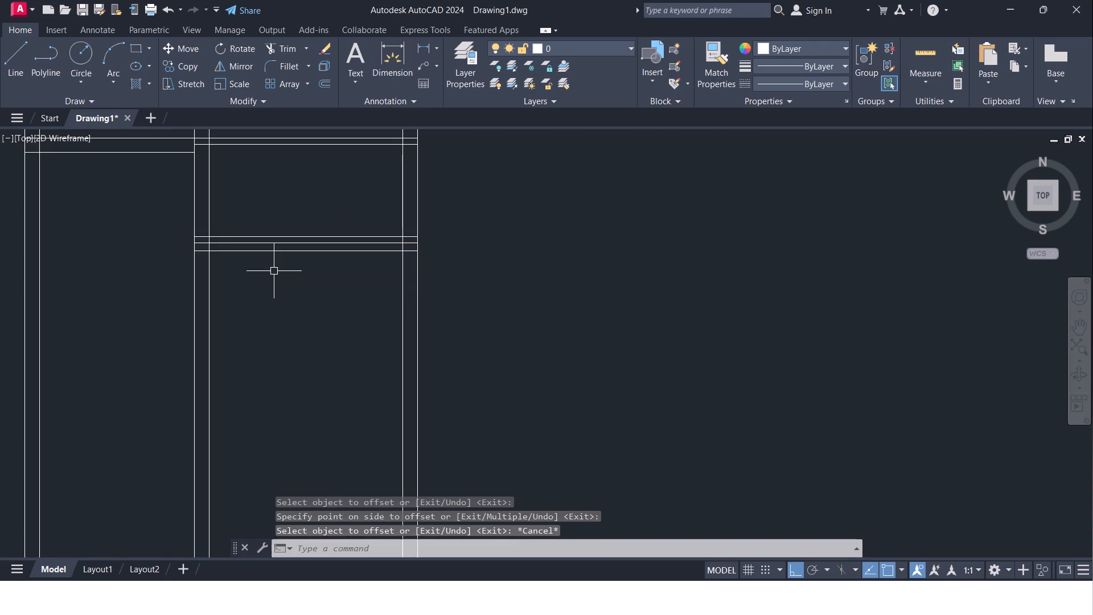
Offset the new lowest line of the right-hand bay's middle partition 16' downward.
{"action": "key", "text": "Return"}
{"action": "key", "text": "Return"}
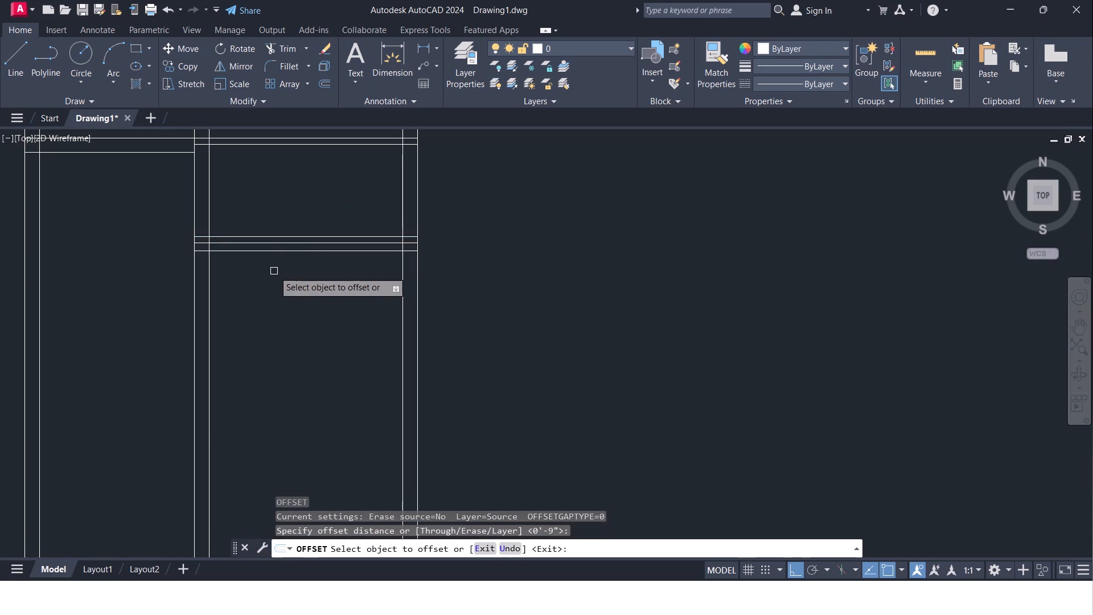
{"action": "type", "text": "16'"}
{"action": "key", "text": "Return"}
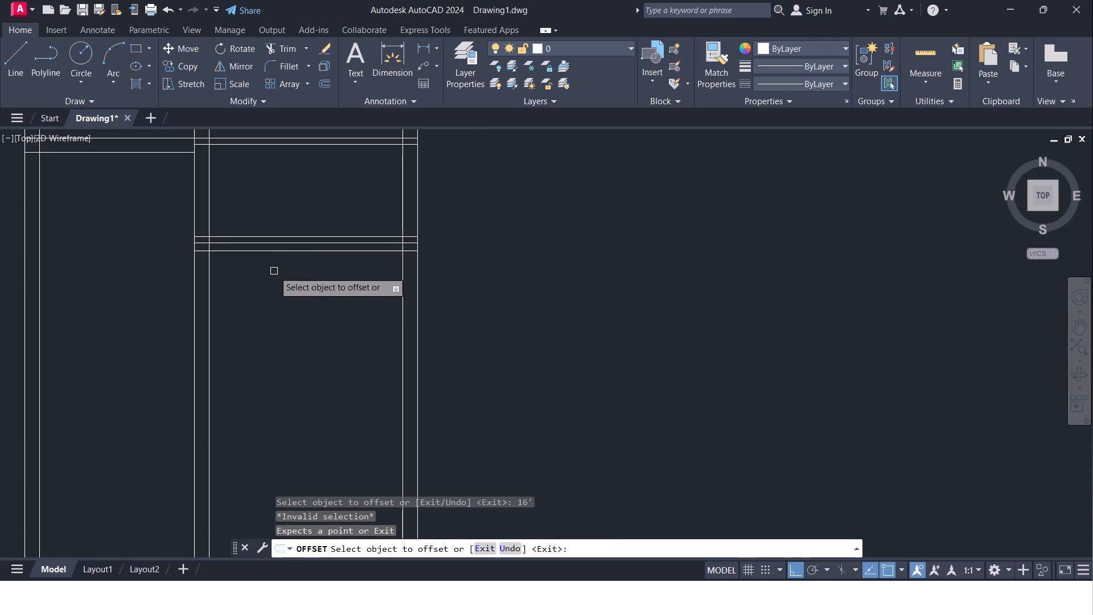
{"action": "left_click", "coordinate": [283, 250]}
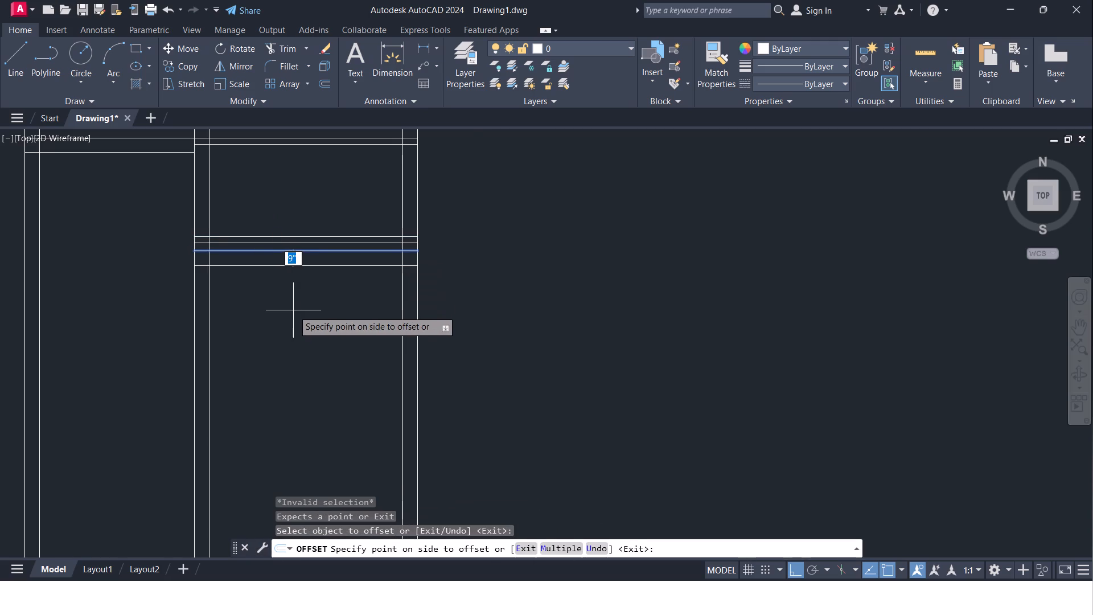
{"action": "key", "text": "BackSpace"}
{"action": "type", "text": "16'"}
{"action": "key", "text": "Return"}
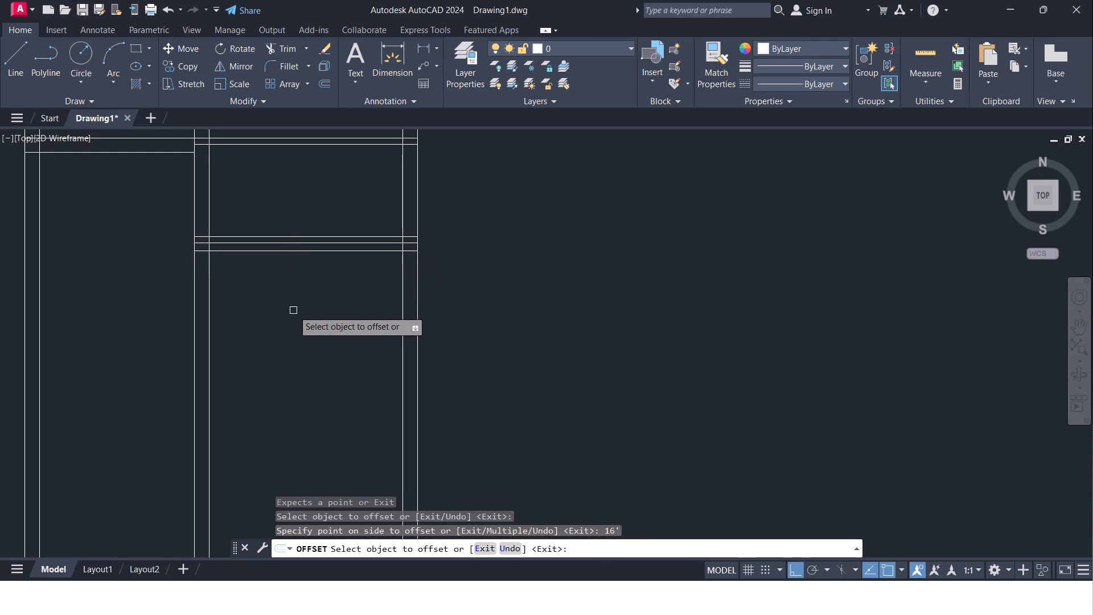
{"action": "scroll", "coordinate": [299, 319], "scroll_direction": "down", "scroll_amount": 3}
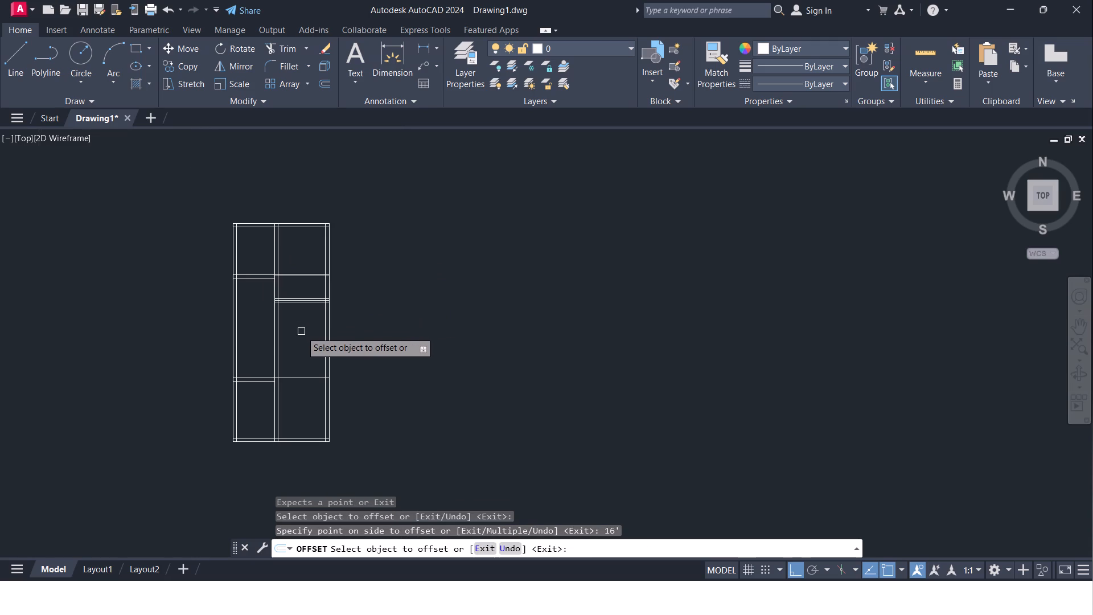
{"action": "left_click", "coordinate": [301, 333]}
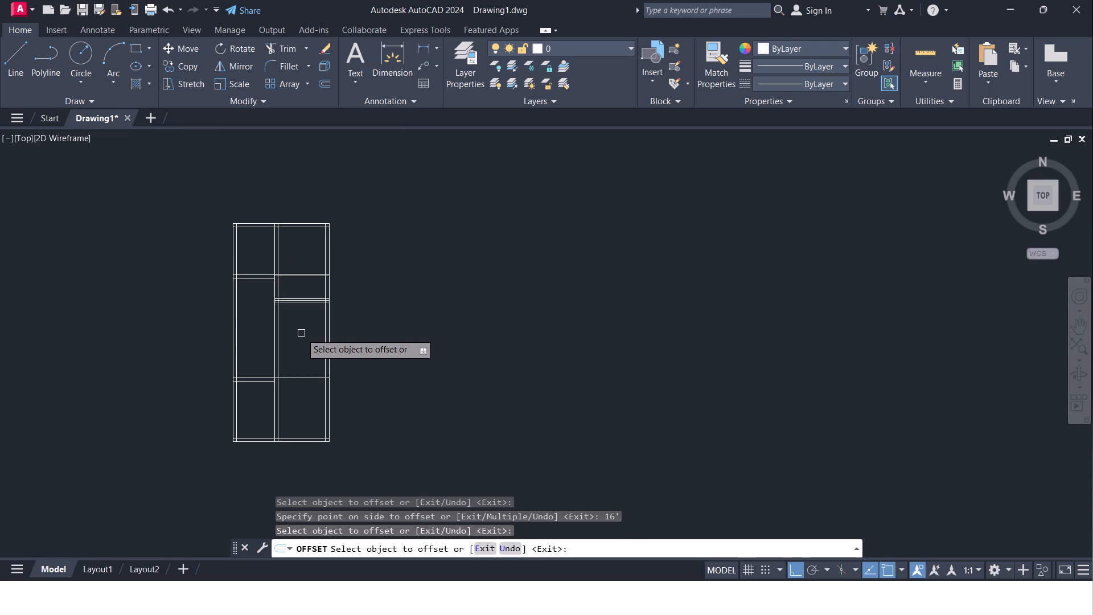
Offset the single line near the left-hand bay's lower cross wall 9" downward to form the right-hand bay's lower cross wall.
{"action": "key", "text": "Return"}
{"action": "key", "text": "Return"}
{"action": "type", "text": "9\""}
{"action": "key", "text": "Return"}
{"action": "middle_click_drag", "start_coordinate": [294, 362], "coordinate": [291, 207]}
{"action": "scroll", "coordinate": [299, 253], "scroll_direction": "up", "scroll_amount": 2}
{"action": "middle_click_drag", "start_coordinate": [299, 253], "coordinate": [292, 337]}
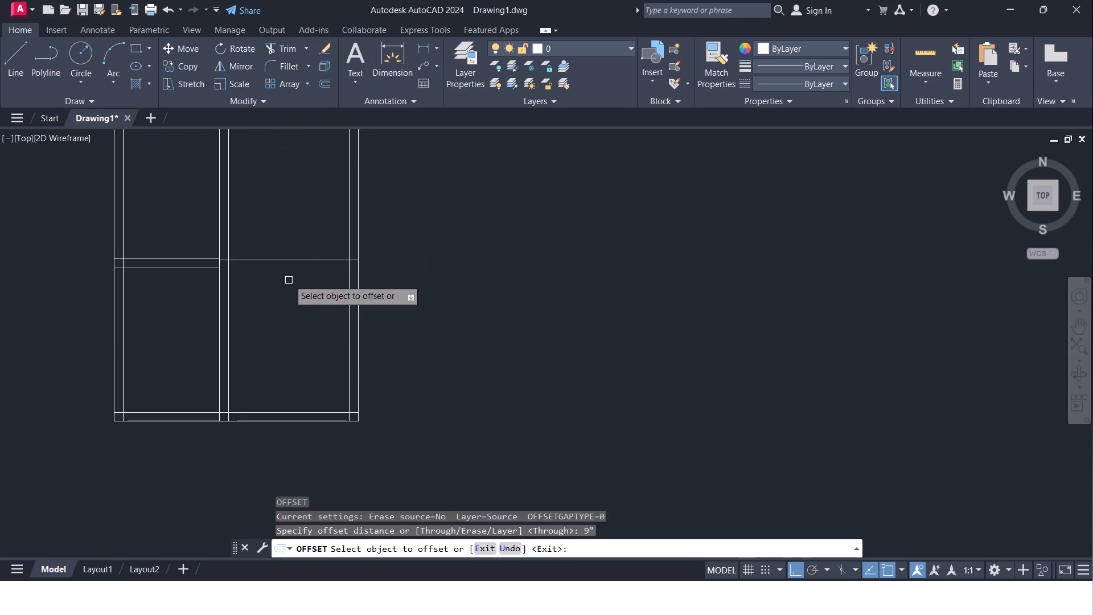
{"action": "scroll", "coordinate": [238, 269], "scroll_direction": "up", "scroll_amount": 1}
{"action": "left_click", "coordinate": [253, 255]}
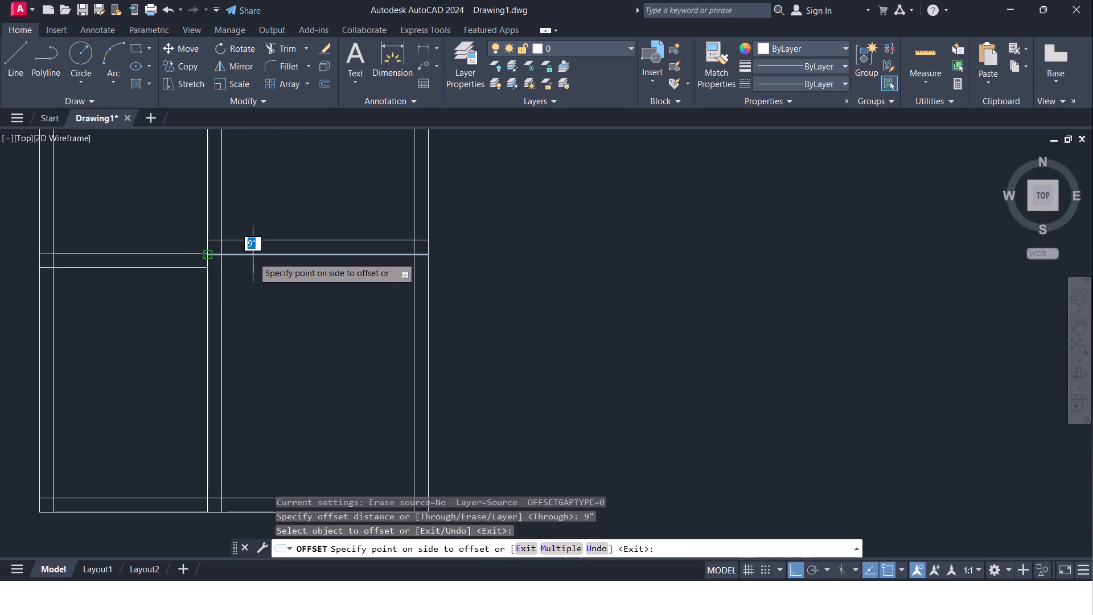
{"action": "left_click", "coordinate": [252, 264]}
{"action": "middle_click_drag", "start_coordinate": [256, 221], "coordinate": [254, 290]}
{"action": "scroll", "coordinate": [255, 290], "scroll_direction": "down", "scroll_amount": 2}
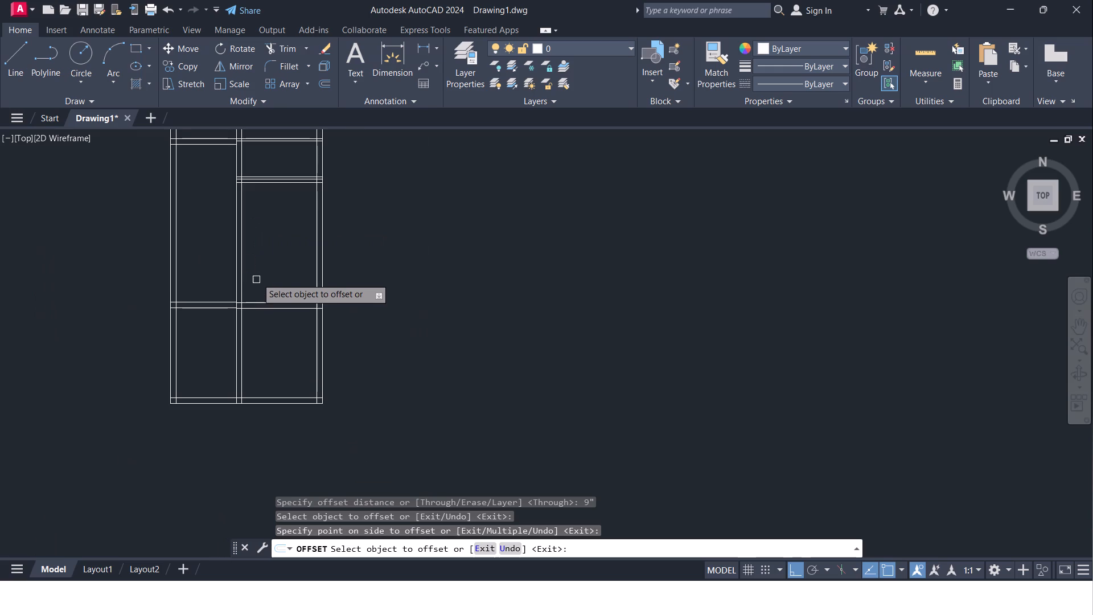
{"action": "scroll", "coordinate": [260, 261], "scroll_direction": "up", "scroll_amount": 1}
{"action": "middle_click_drag", "start_coordinate": [259, 262], "coordinate": [250, 296]}
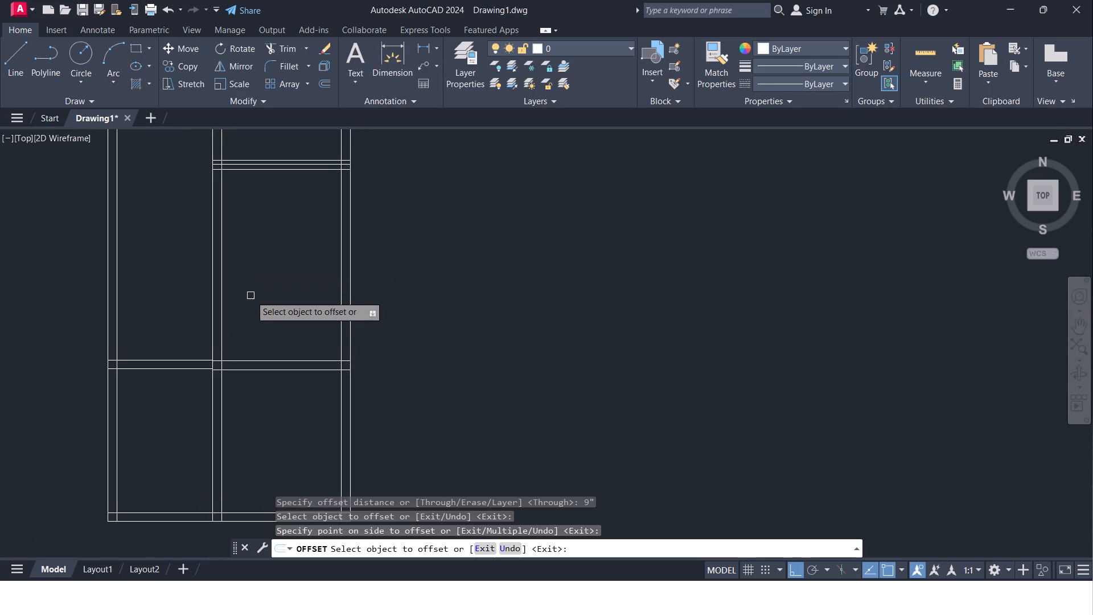
{"action": "middle_click_drag", "start_coordinate": [272, 286], "coordinate": [267, 324]}
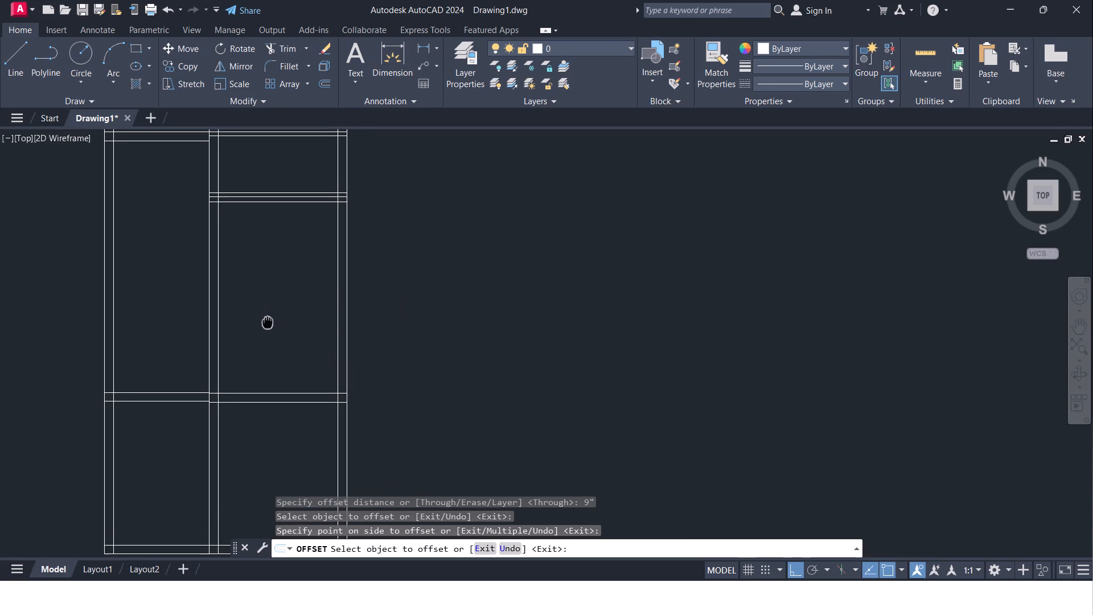
{"action": "middle_click_drag", "start_coordinate": [267, 324], "coordinate": [267, 325]}
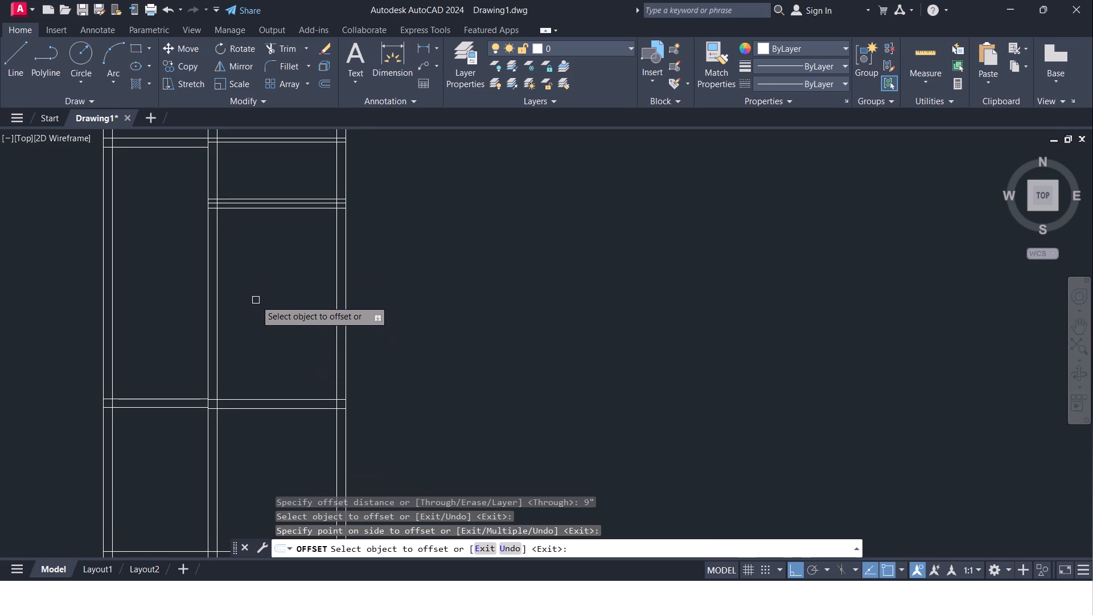
{"action": "middle_click_drag", "start_coordinate": [256, 300], "coordinate": [254, 320]}
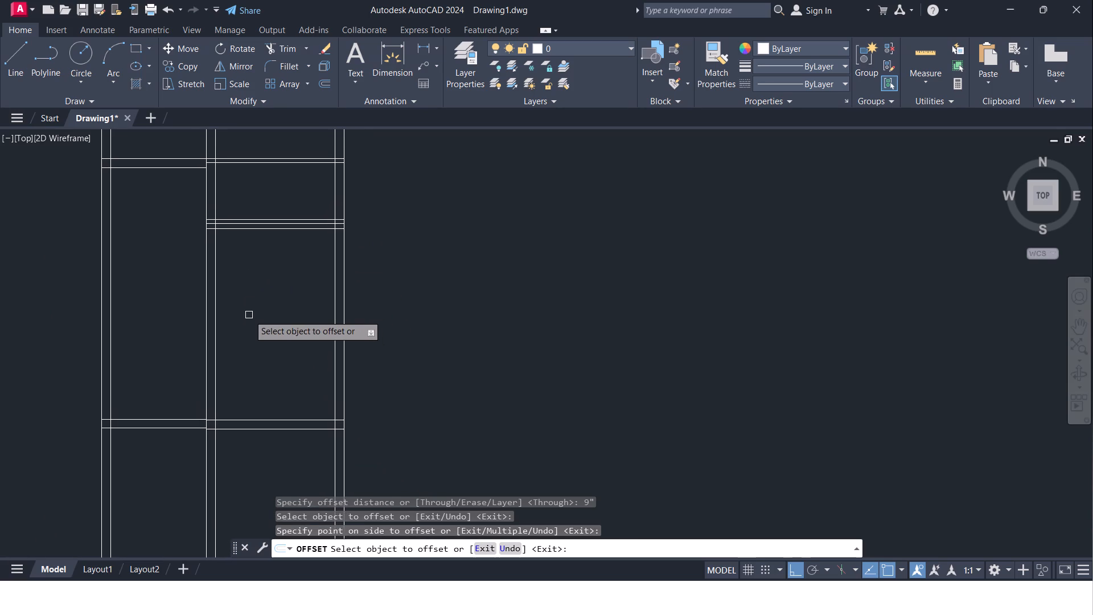
{"action": "key", "text": "Escape"}
Measure the left-hand middle room's length between the inner faces of its upper and lower cross walls.
{"action": "left_click", "coordinate": [425, 44]}
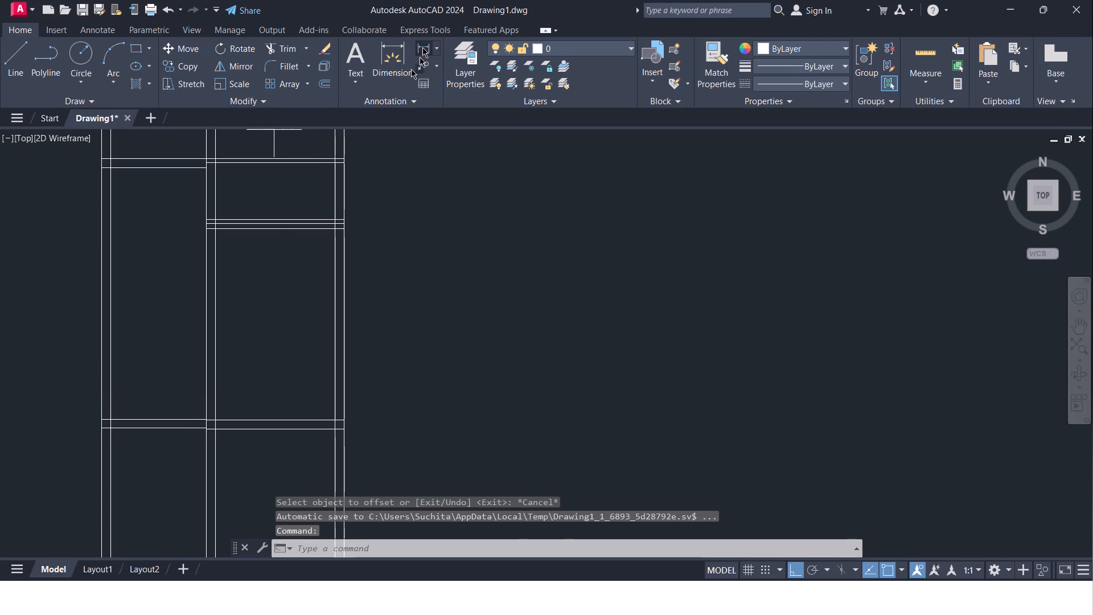
{"action": "left_click", "coordinate": [207, 170]}
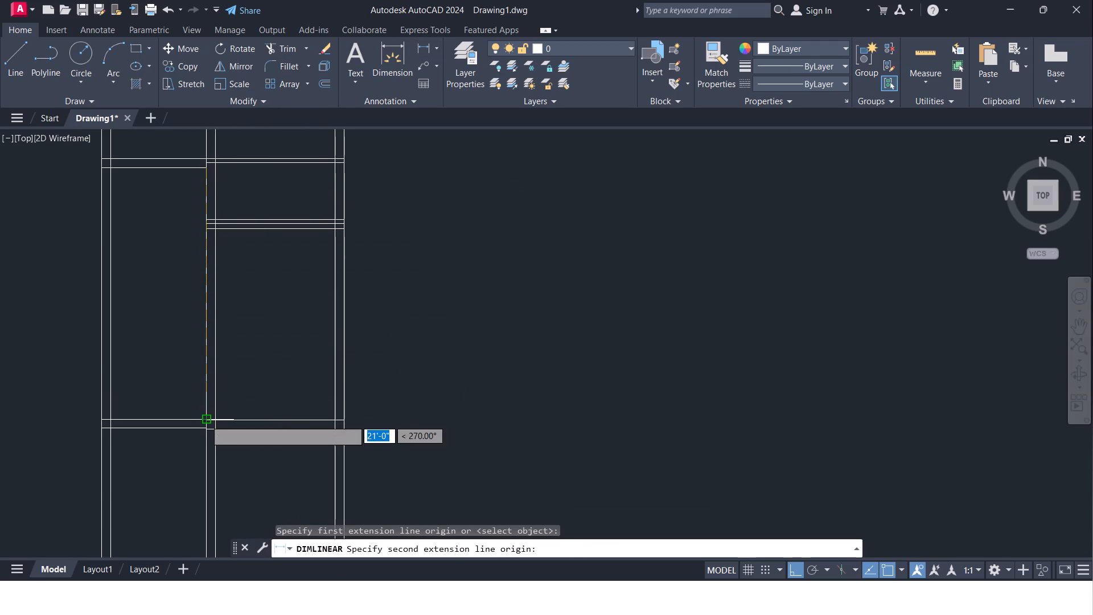
{"action": "left_click", "coordinate": [205, 420]}
{"action": "key", "text": "Escape"}
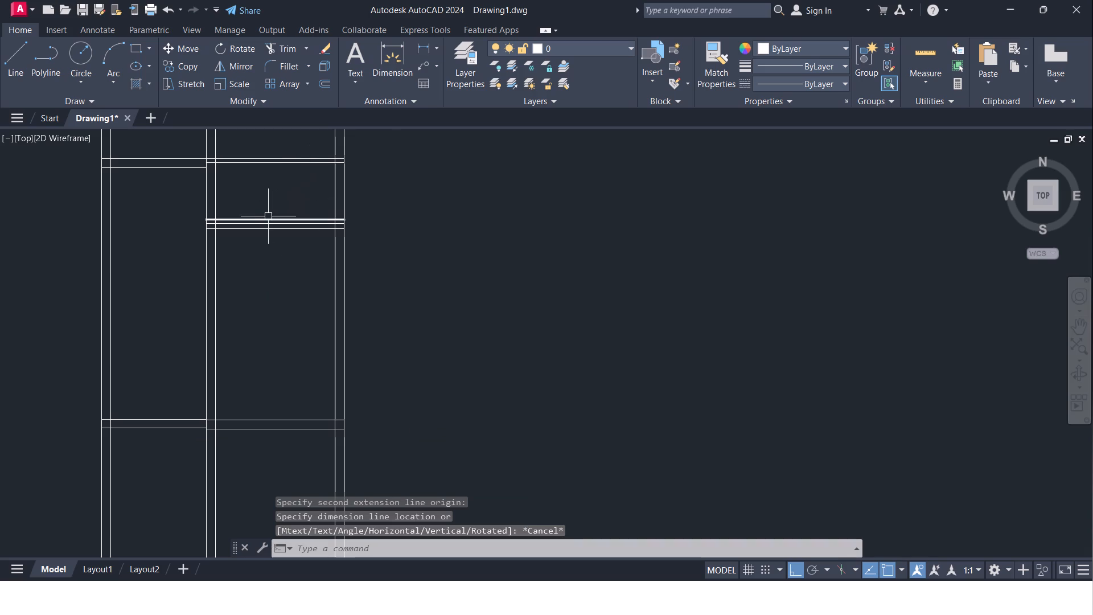
Measure the right-hand middle room's clear length from the partition's lowest line to the top of the lower cross wall.
{"action": "scroll", "coordinate": [266, 213], "scroll_direction": "up", "scroll_amount": 1}
{"action": "middle_click_drag", "start_coordinate": [267, 206], "coordinate": [260, 186]}
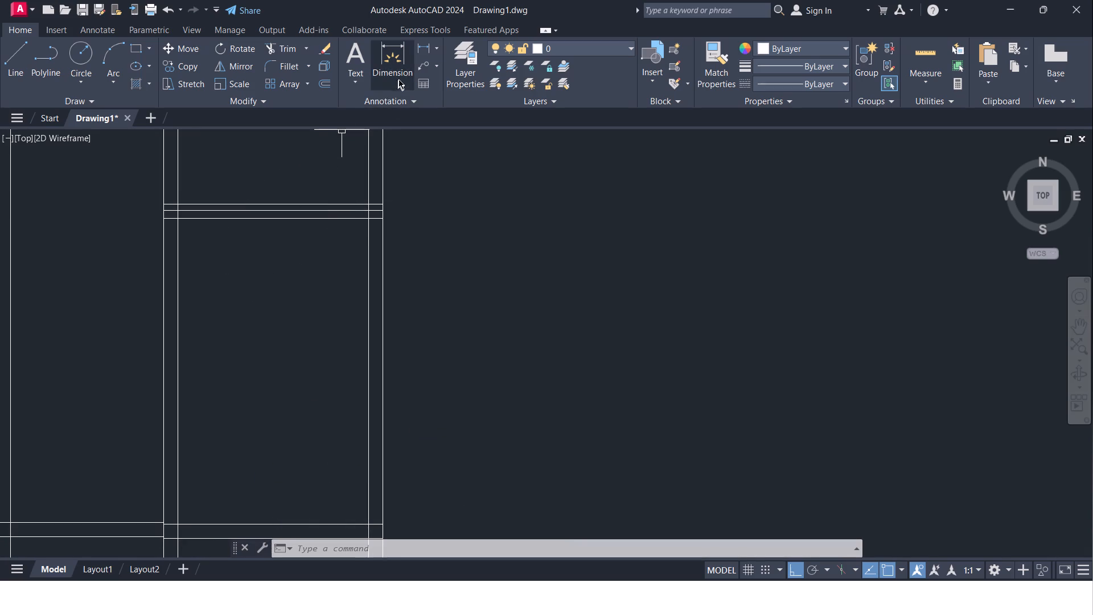
{"action": "left_click", "coordinate": [419, 50]}
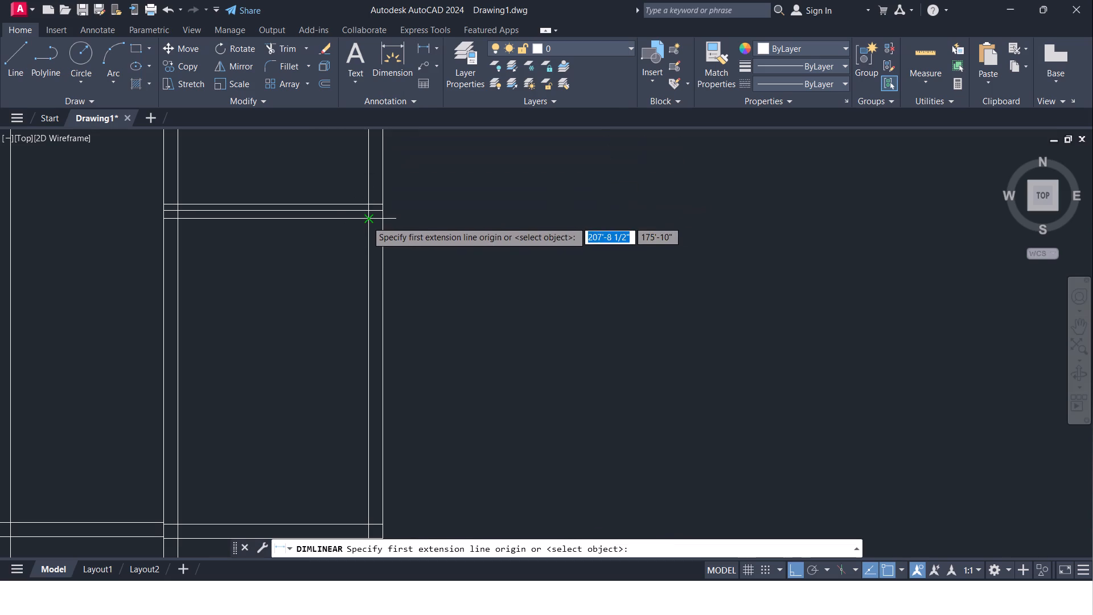
{"action": "left_click", "coordinate": [367, 221]}
{"action": "middle_click_drag", "start_coordinate": [368, 305], "coordinate": [359, 251]}
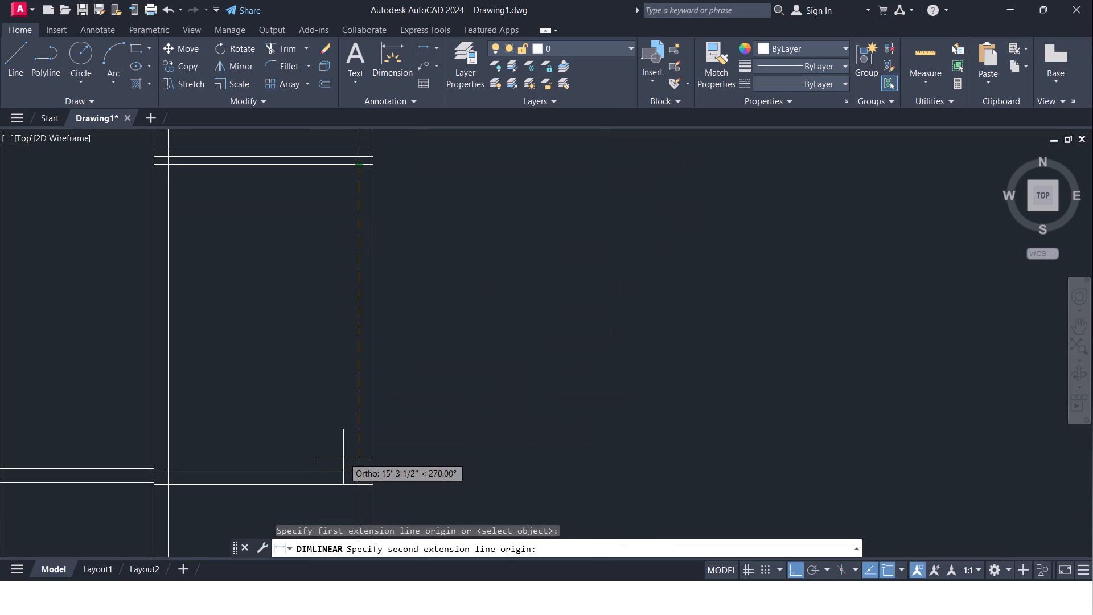
{"action": "left_click", "coordinate": [356, 471]}
{"action": "key", "text": "Escape"}
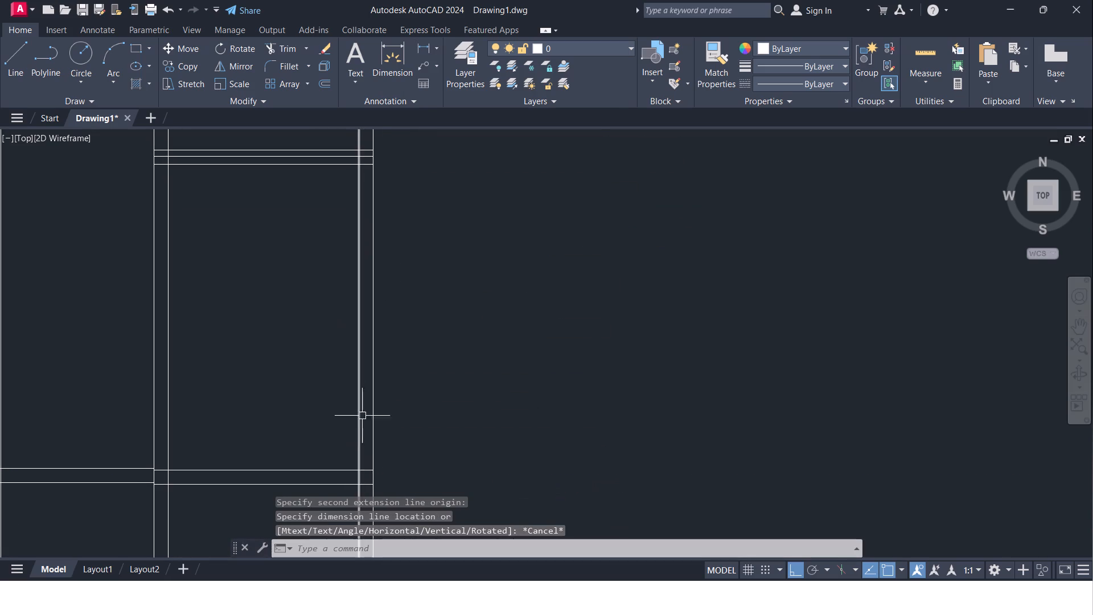
Measure the clear depth of the small right-hand room between the upper cross wall and the middle partition.
{"action": "middle_click_drag", "start_coordinate": [328, 355], "coordinate": [328, 503]}
{"action": "left_click", "coordinate": [422, 47]}
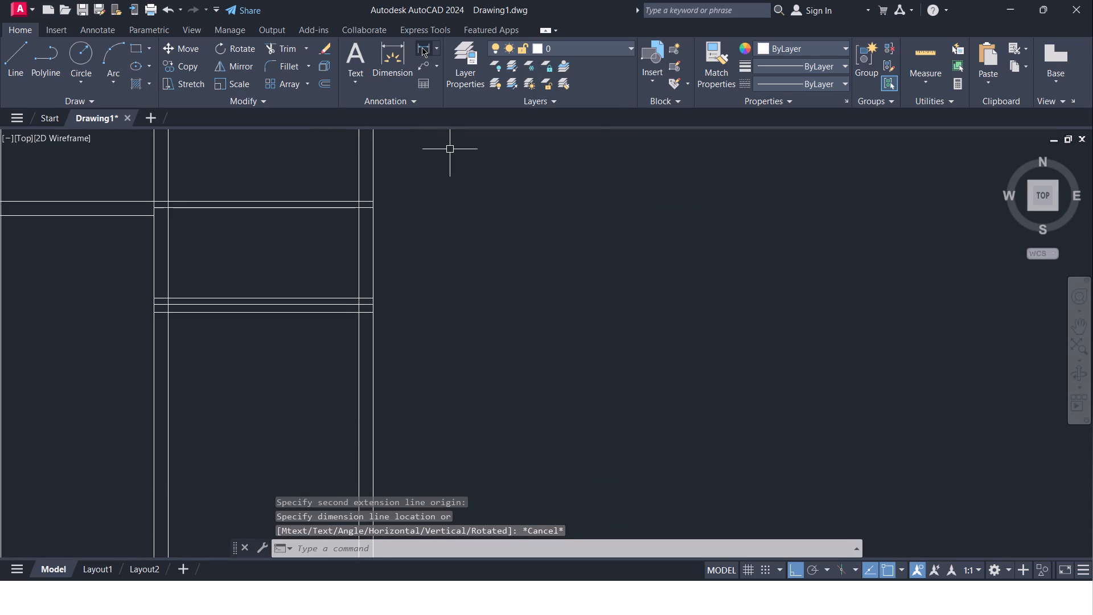
{"action": "left_click", "coordinate": [356, 208]}
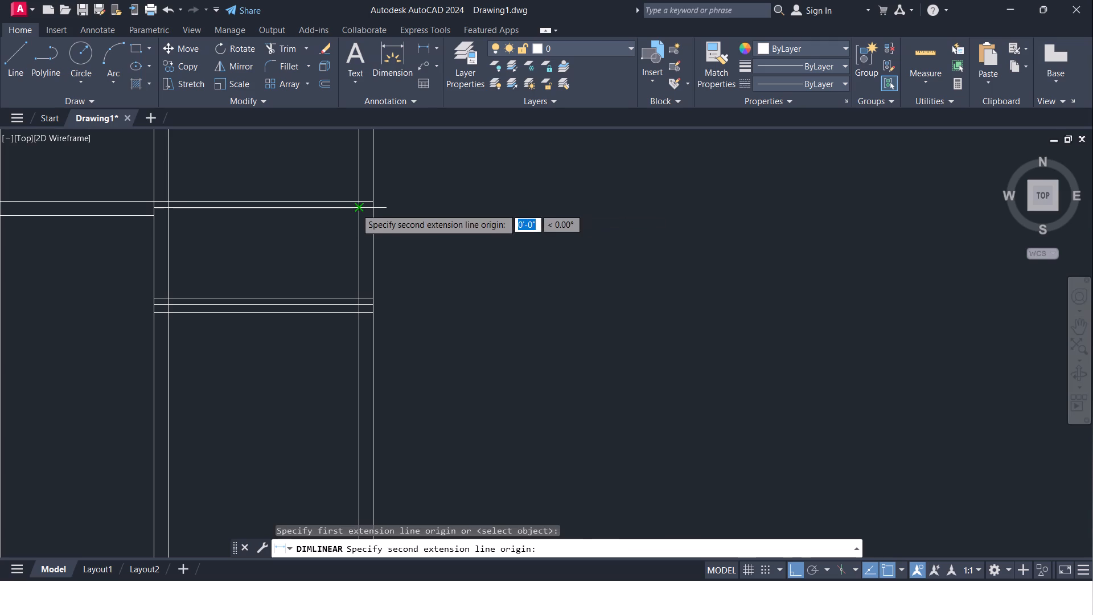
{"action": "left_click", "coordinate": [359, 299]}
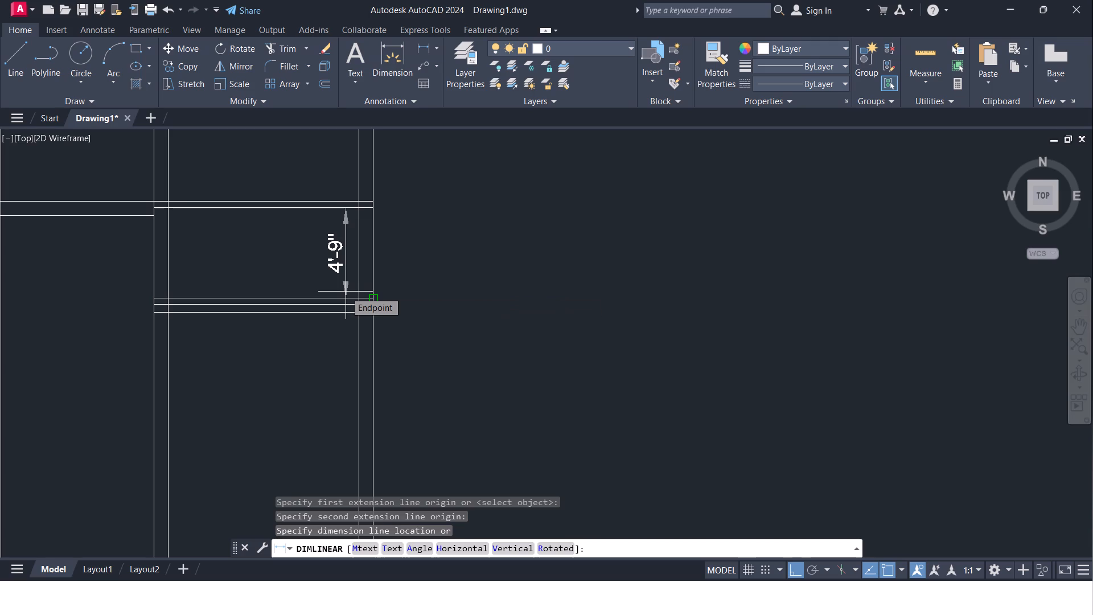
{"action": "key", "text": "Escape"}
Examine how the lower cross walls meet at the central wall and the two rooms below them.
{"action": "scroll", "coordinate": [346, 290], "scroll_direction": "down", "scroll_amount": 3}
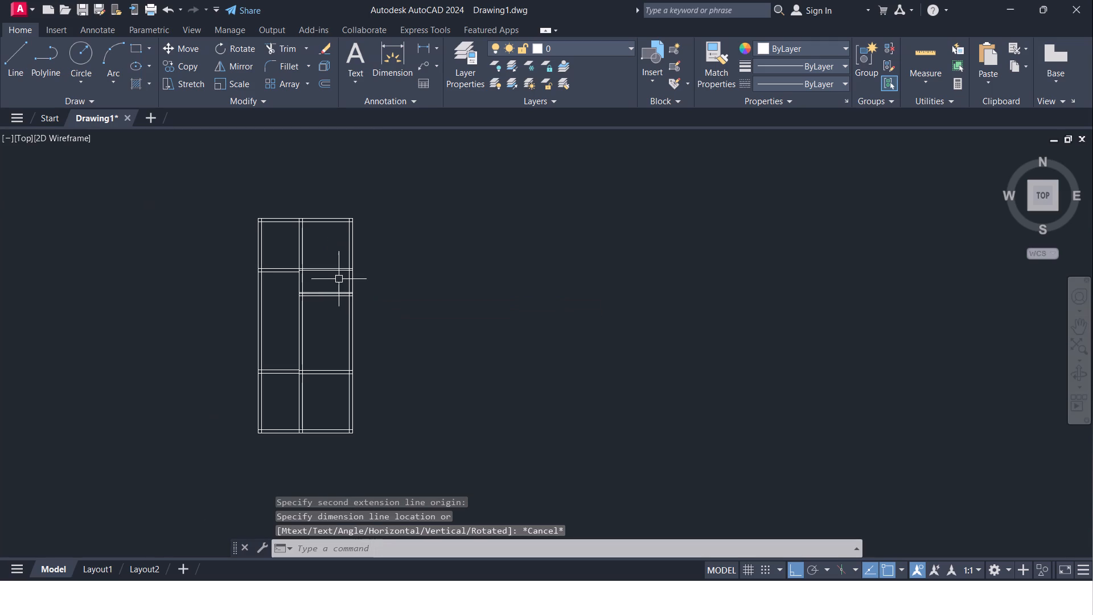
{"action": "middle_click_drag", "start_coordinate": [339, 279], "coordinate": [340, 211]}
{"action": "scroll", "coordinate": [320, 284], "scroll_direction": "up", "scroll_amount": 1}
{"action": "middle_click_drag", "start_coordinate": [320, 284], "coordinate": [305, 251]}
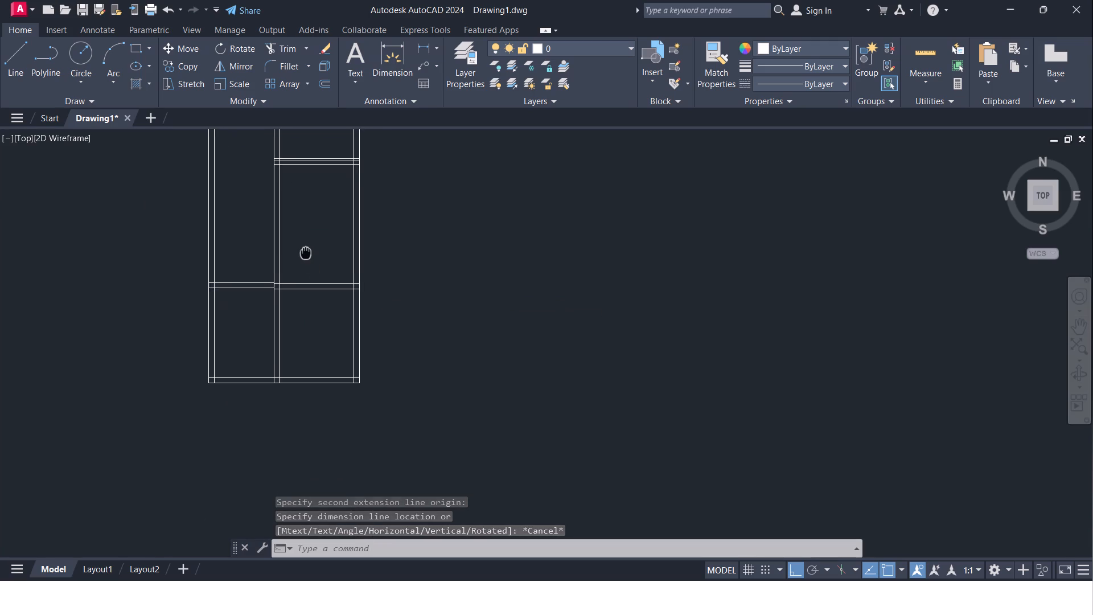
{"action": "middle_click_drag", "start_coordinate": [305, 251], "coordinate": [303, 247]}
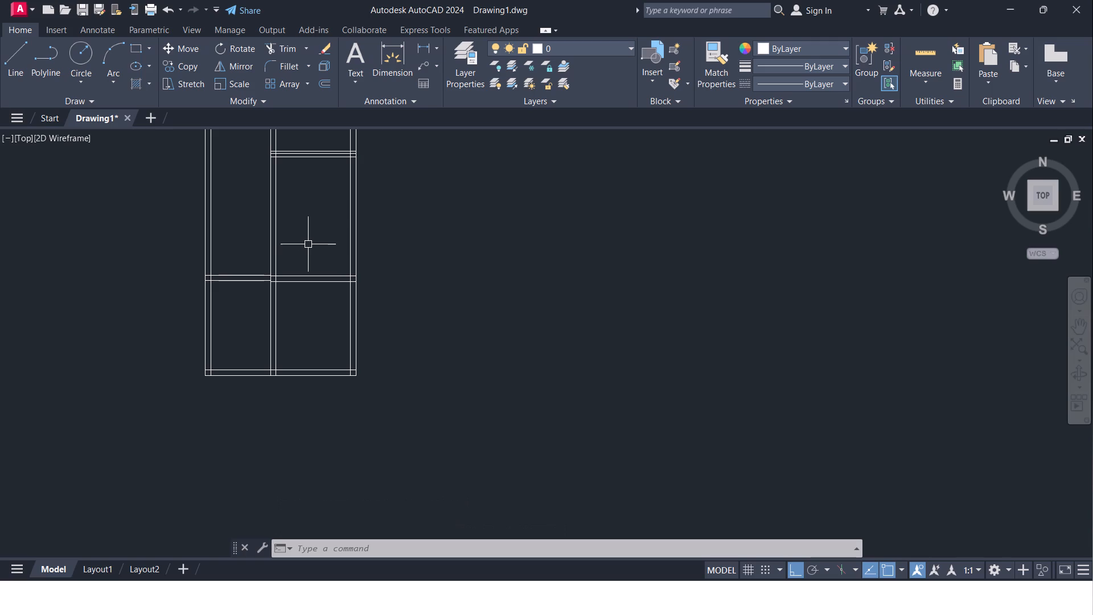
{"action": "scroll", "coordinate": [308, 244], "scroll_direction": "up", "scroll_amount": 3}
{"action": "middle_click_drag", "start_coordinate": [311, 243], "coordinate": [346, 203]}
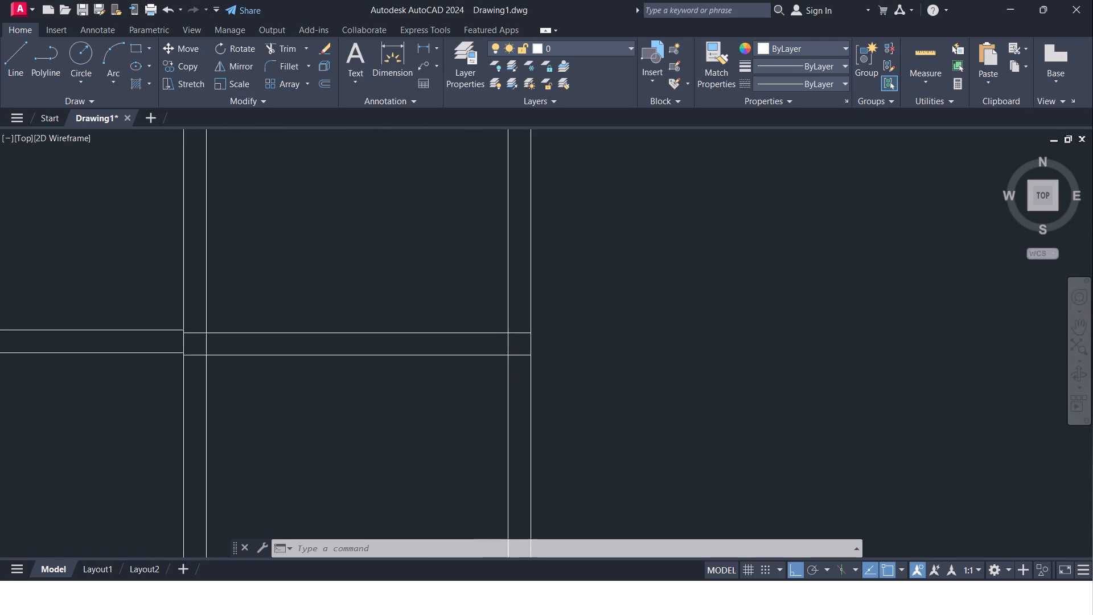
{"action": "scroll", "coordinate": [347, 207], "scroll_direction": "down", "scroll_amount": 2}
{"action": "middle_click_drag", "start_coordinate": [339, 221], "coordinate": [327, 188]}
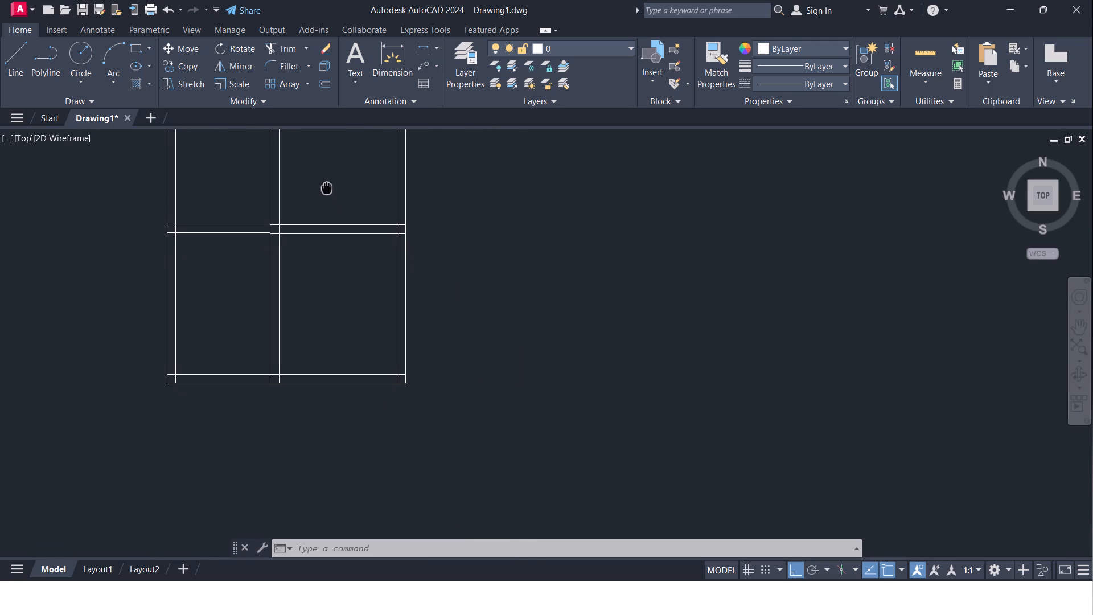
{"action": "middle_click_drag", "start_coordinate": [327, 188], "coordinate": [340, 180]}
{"action": "scroll", "coordinate": [342, 180], "scroll_direction": "up", "scroll_amount": 1}
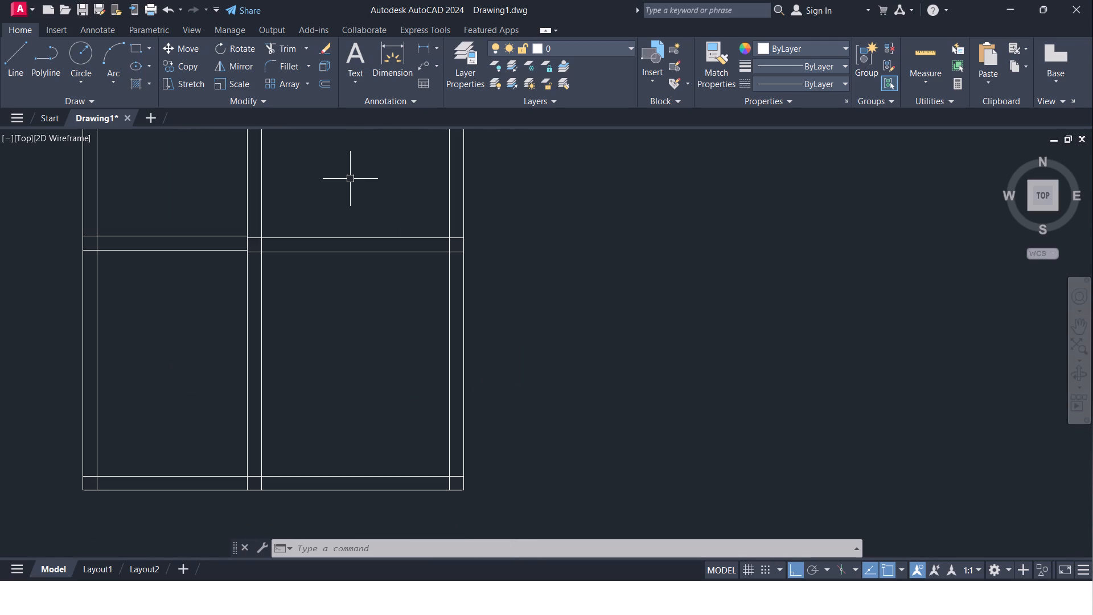
{"action": "key", "text": "Escape"}
Offset the lower line of the left-hand lower cross wall 9' downward into the bottom-left room.
{"action": "key", "text": "o"}
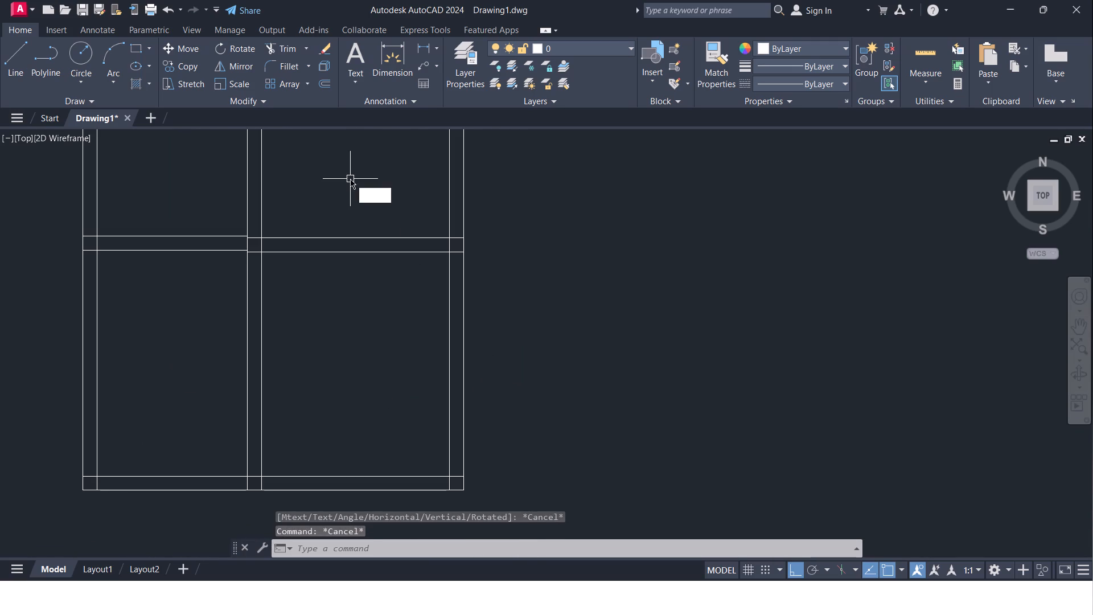
{"action": "key", "text": "Return"}
{"action": "type", "text": "9'"}
{"action": "key", "text": "Return"}
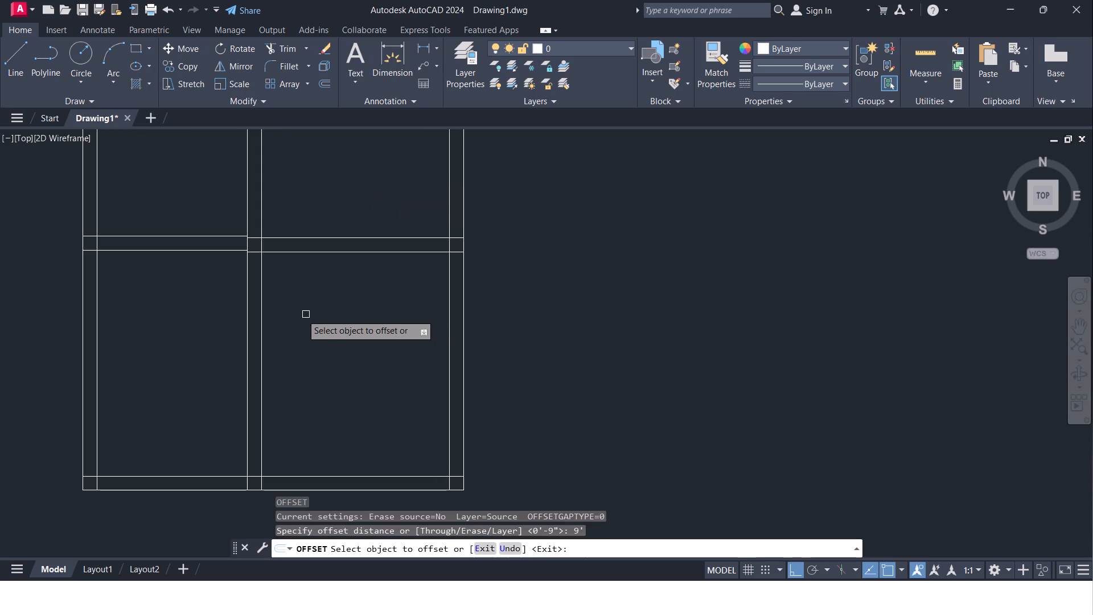
{"action": "left_click", "coordinate": [162, 252]}
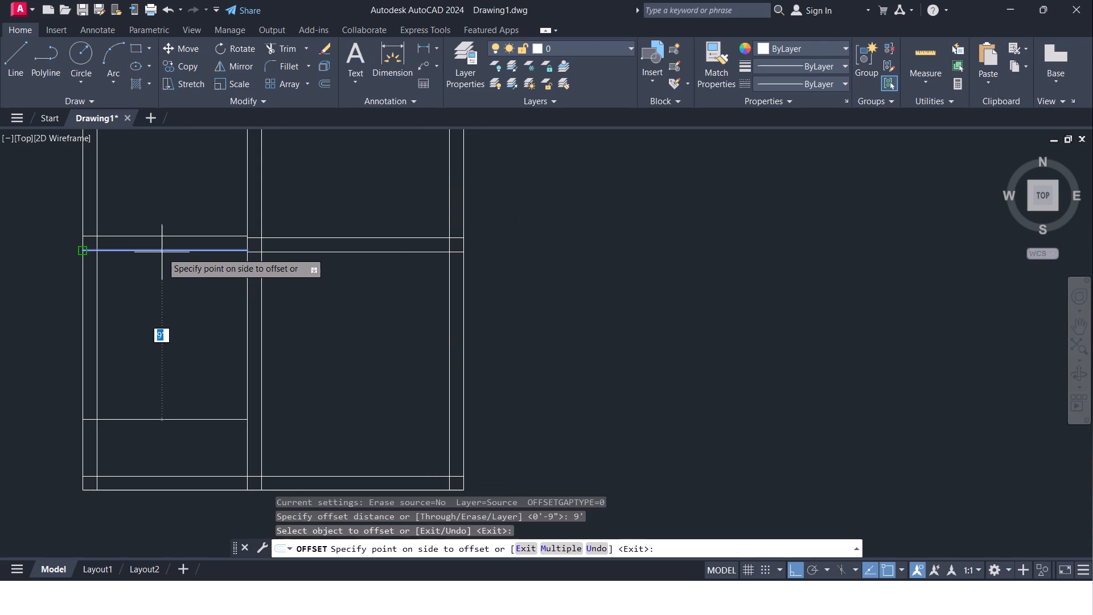
{"action": "left_click", "coordinate": [156, 379]}
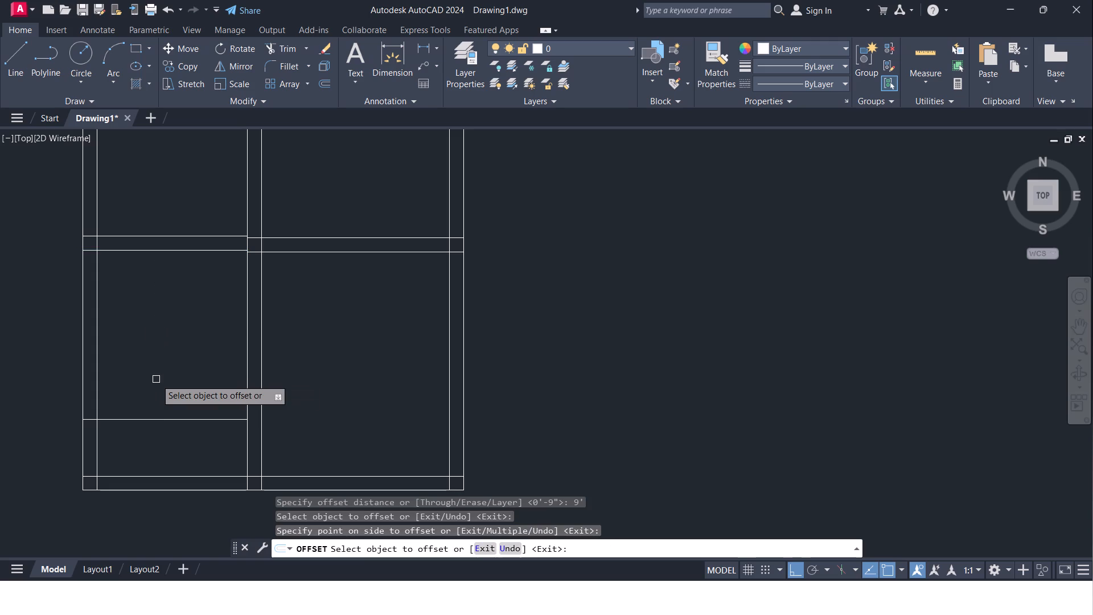
{"action": "key", "text": "Return"}
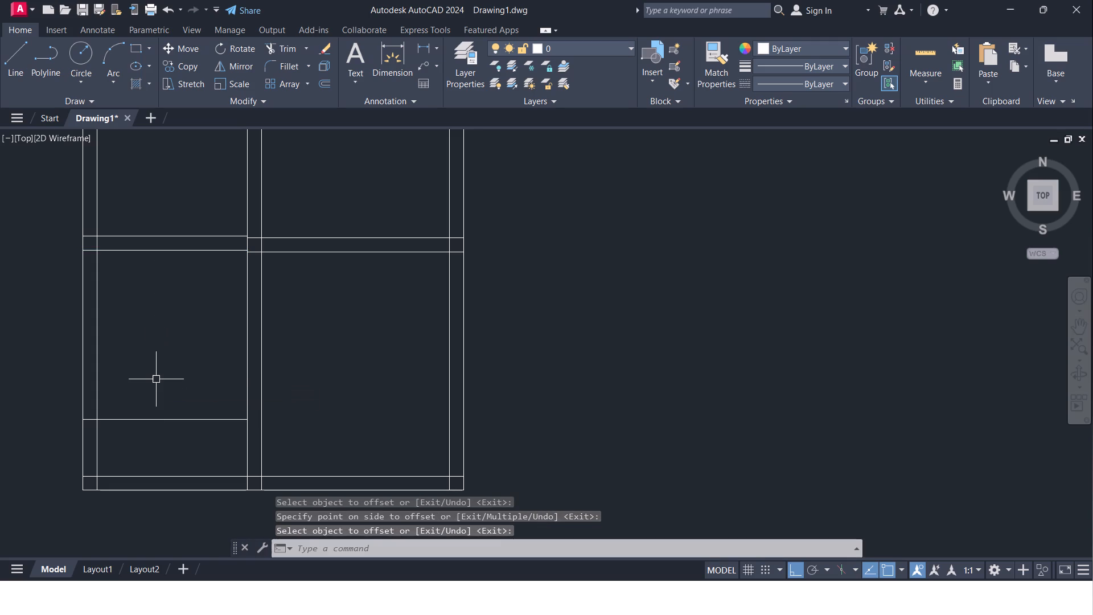
{"action": "key", "text": "Escape"}
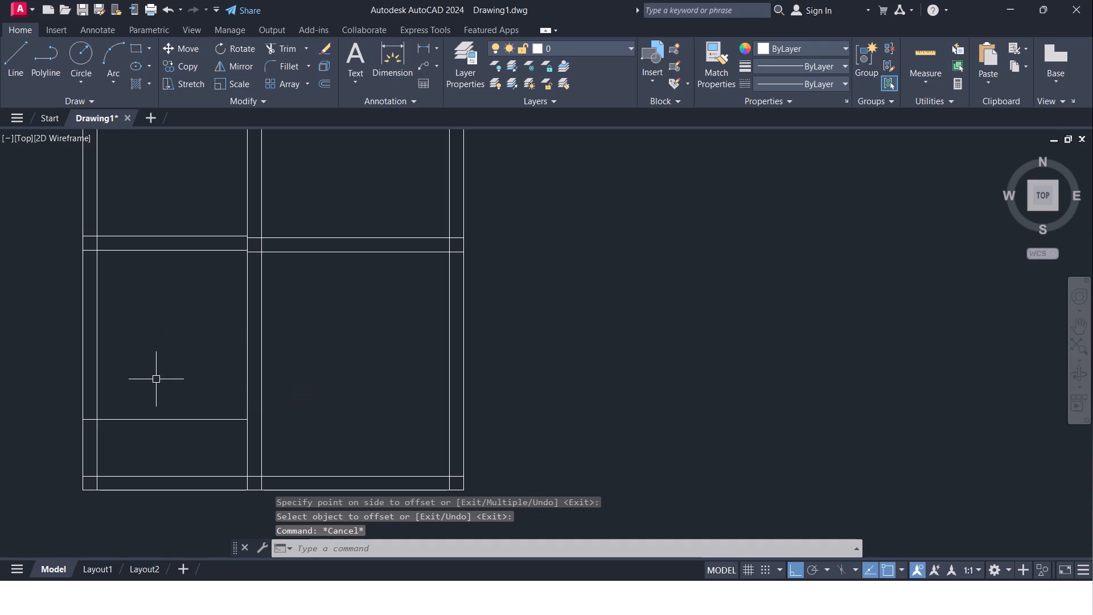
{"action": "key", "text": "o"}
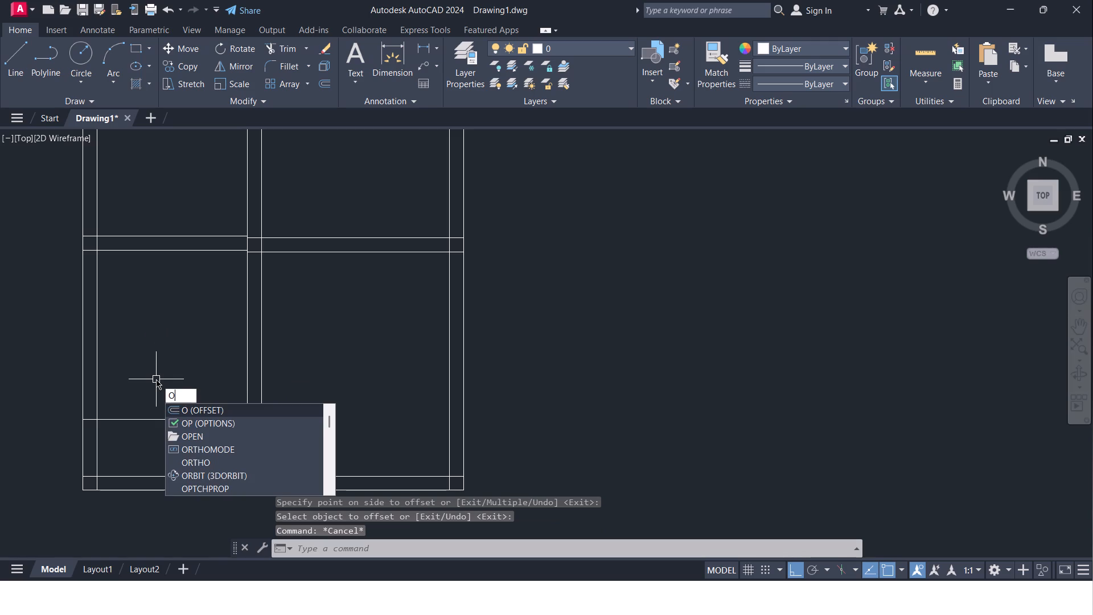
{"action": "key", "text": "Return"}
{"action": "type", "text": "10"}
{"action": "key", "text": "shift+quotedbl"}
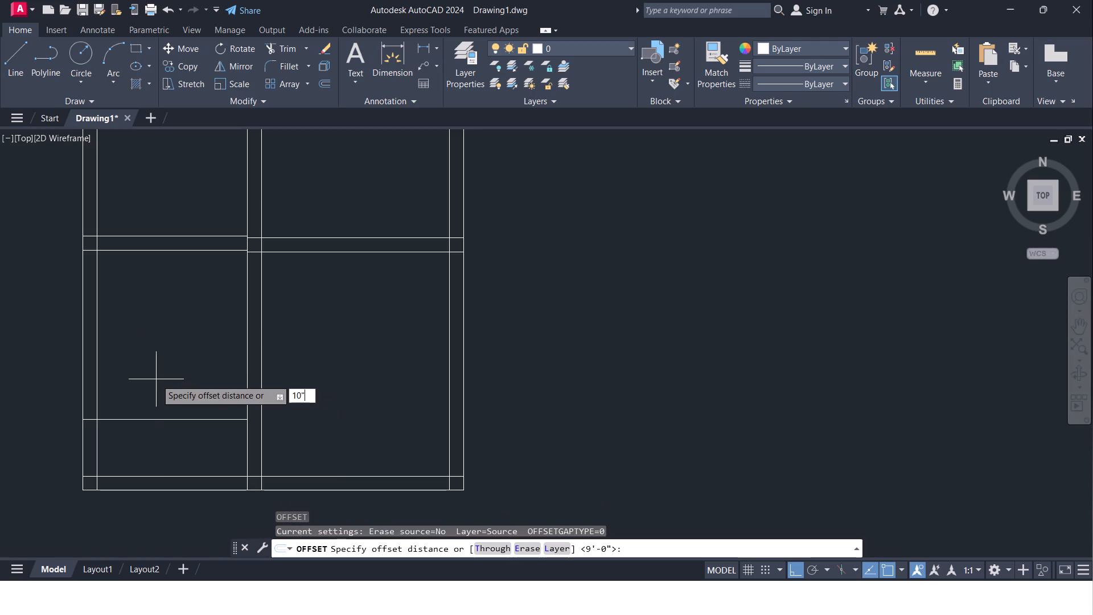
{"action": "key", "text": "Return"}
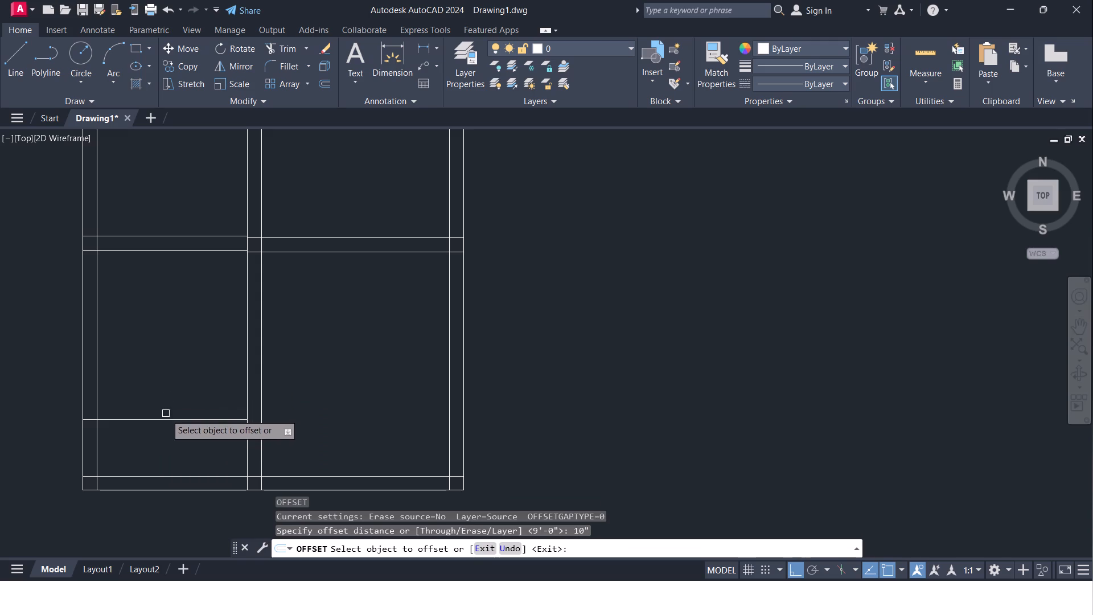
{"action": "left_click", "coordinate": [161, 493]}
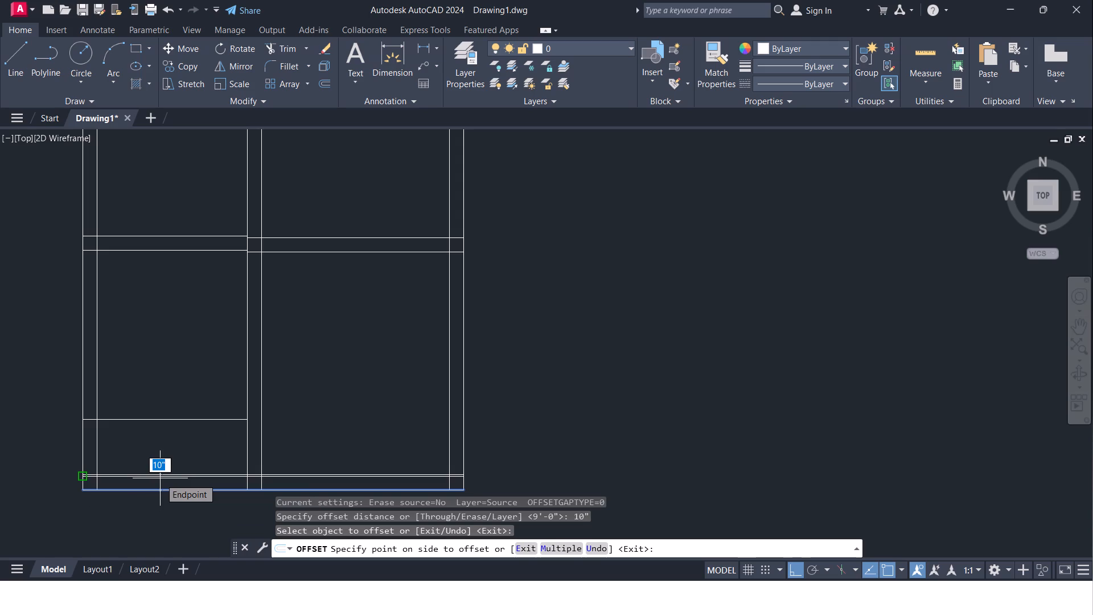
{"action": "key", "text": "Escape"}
Offset the bottom wall's inner line upward twice in succession at 10" spacing.
{"action": "key", "text": "o"}
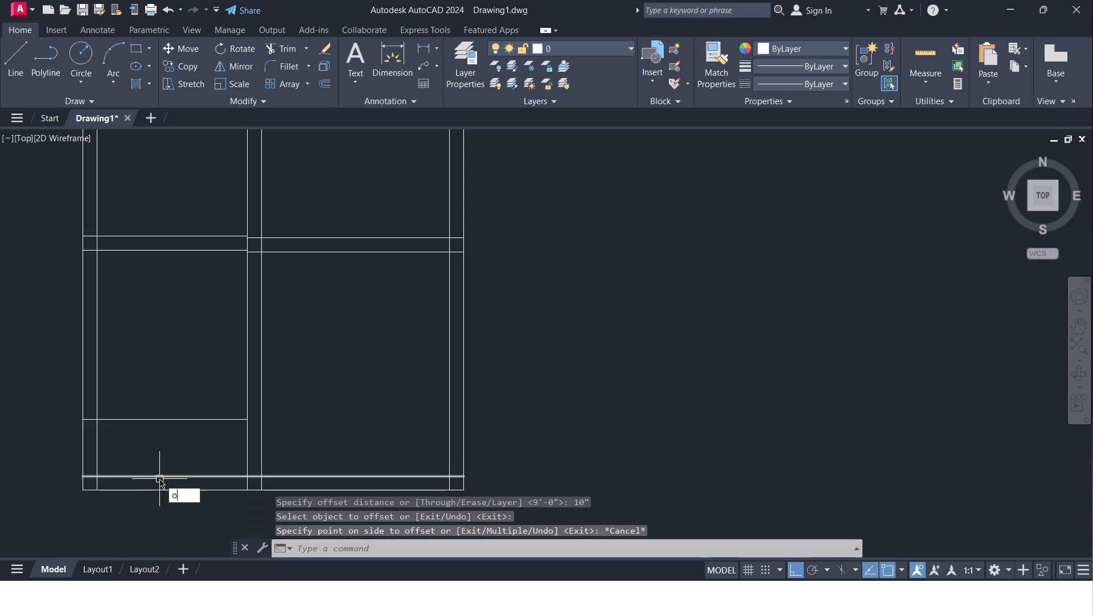
{"action": "key", "text": "Return"}
{"action": "type", "text": "10\""}
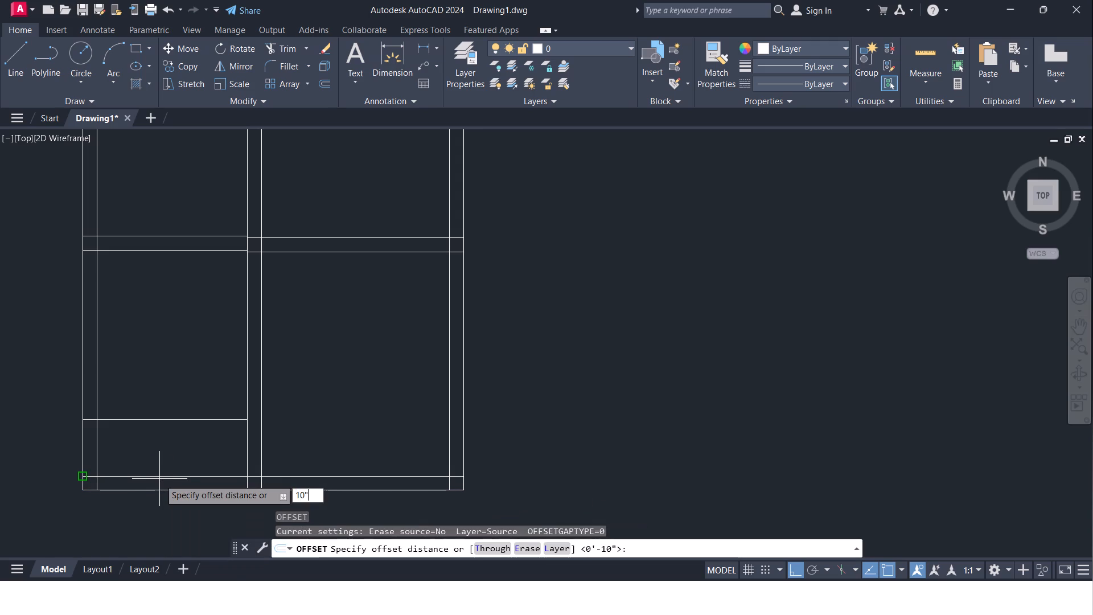
{"action": "key", "text": "Return"}
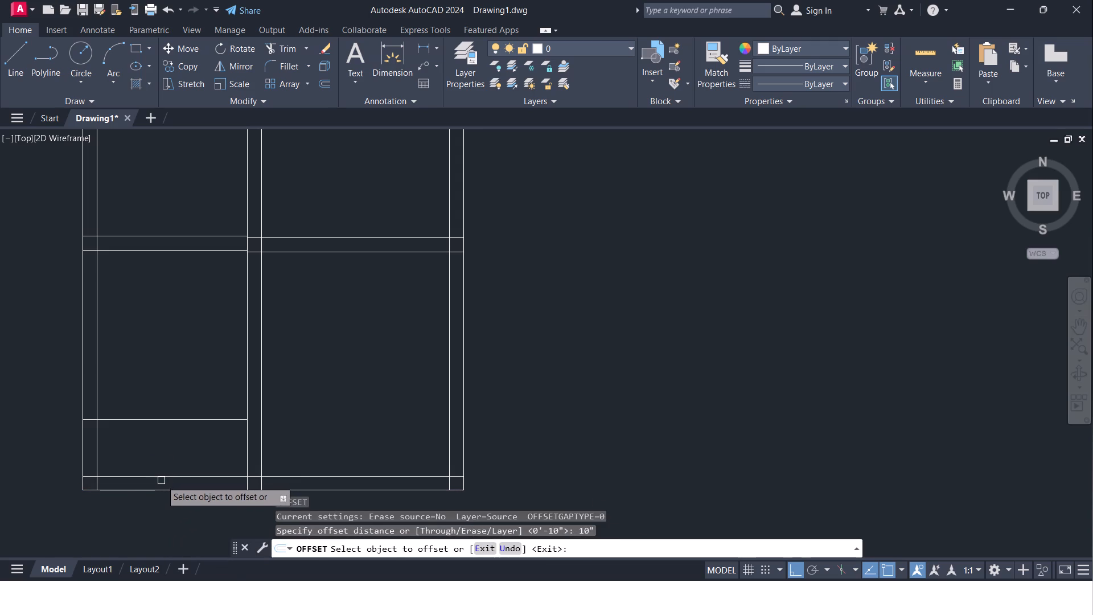
{"action": "left_click", "coordinate": [163, 477]}
{"action": "left_click", "coordinate": [170, 460]}
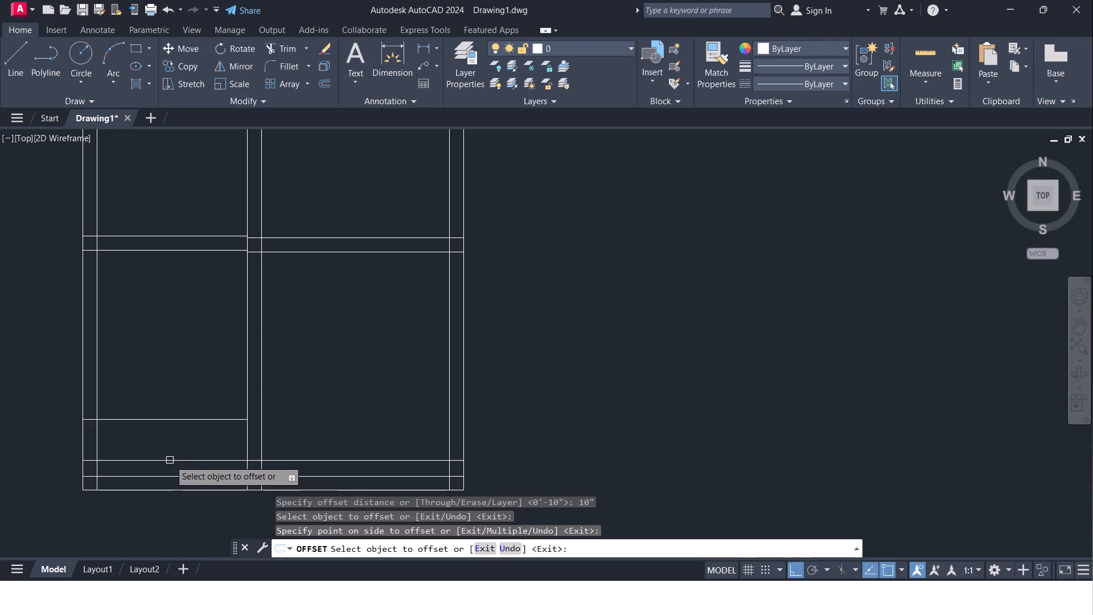
{"action": "left_click", "coordinate": [170, 460]}
{"action": "left_click", "coordinate": [170, 448]}
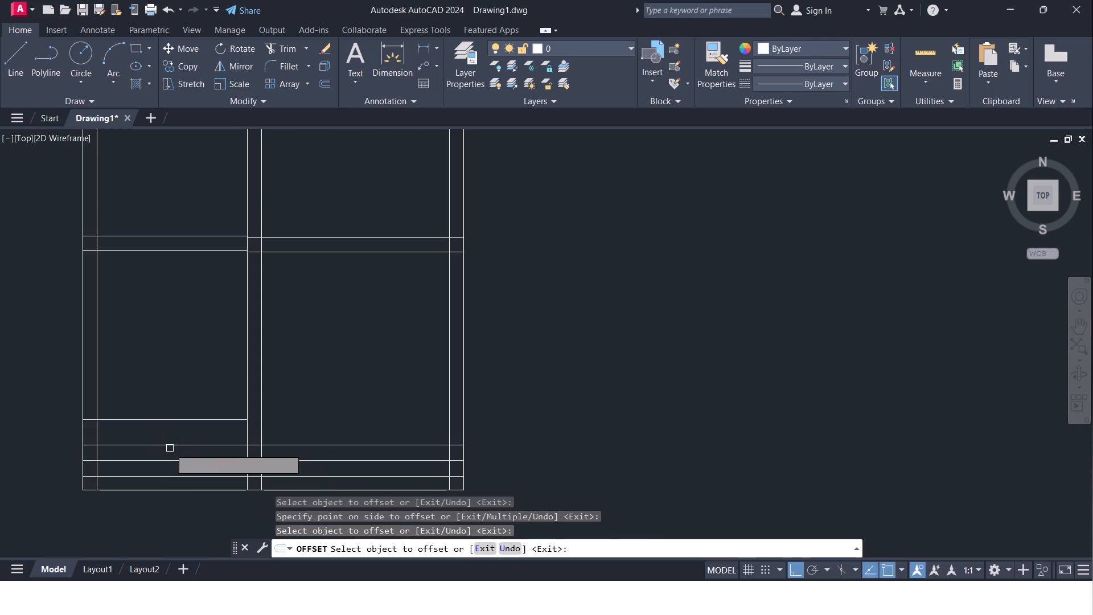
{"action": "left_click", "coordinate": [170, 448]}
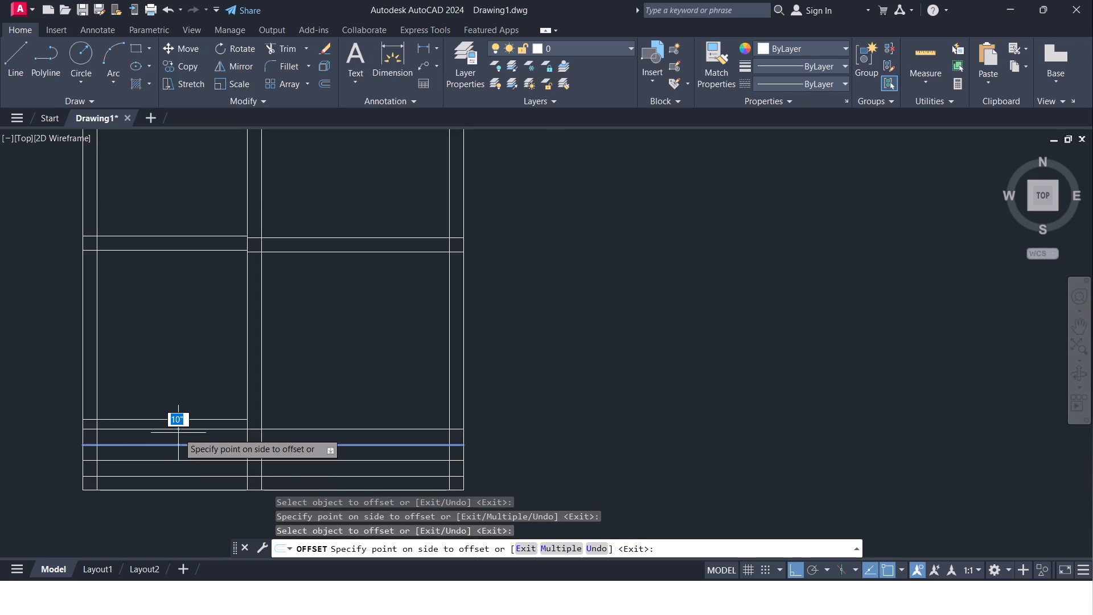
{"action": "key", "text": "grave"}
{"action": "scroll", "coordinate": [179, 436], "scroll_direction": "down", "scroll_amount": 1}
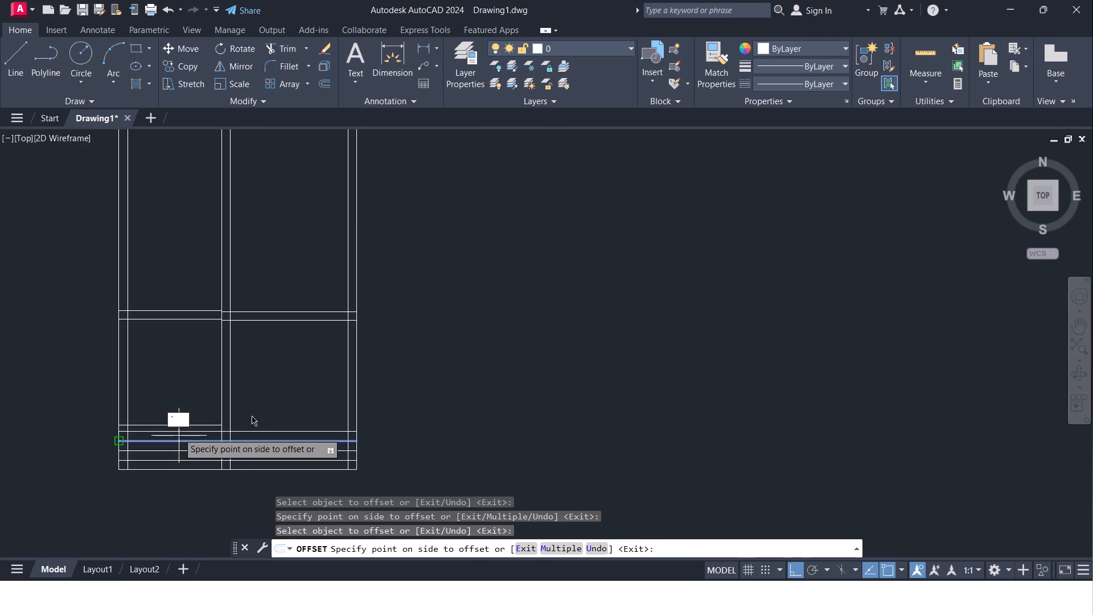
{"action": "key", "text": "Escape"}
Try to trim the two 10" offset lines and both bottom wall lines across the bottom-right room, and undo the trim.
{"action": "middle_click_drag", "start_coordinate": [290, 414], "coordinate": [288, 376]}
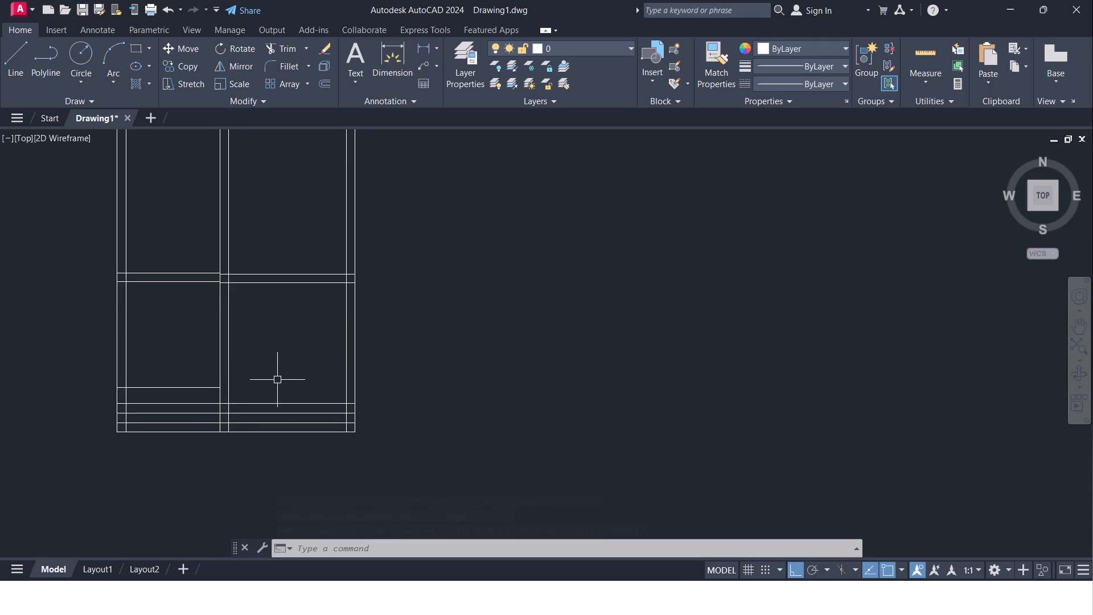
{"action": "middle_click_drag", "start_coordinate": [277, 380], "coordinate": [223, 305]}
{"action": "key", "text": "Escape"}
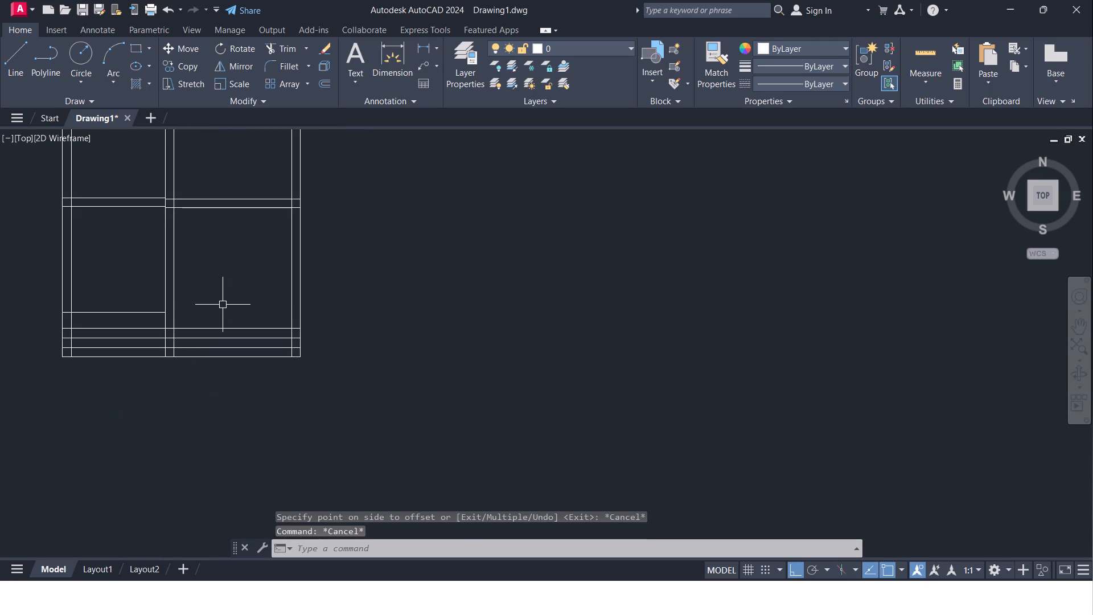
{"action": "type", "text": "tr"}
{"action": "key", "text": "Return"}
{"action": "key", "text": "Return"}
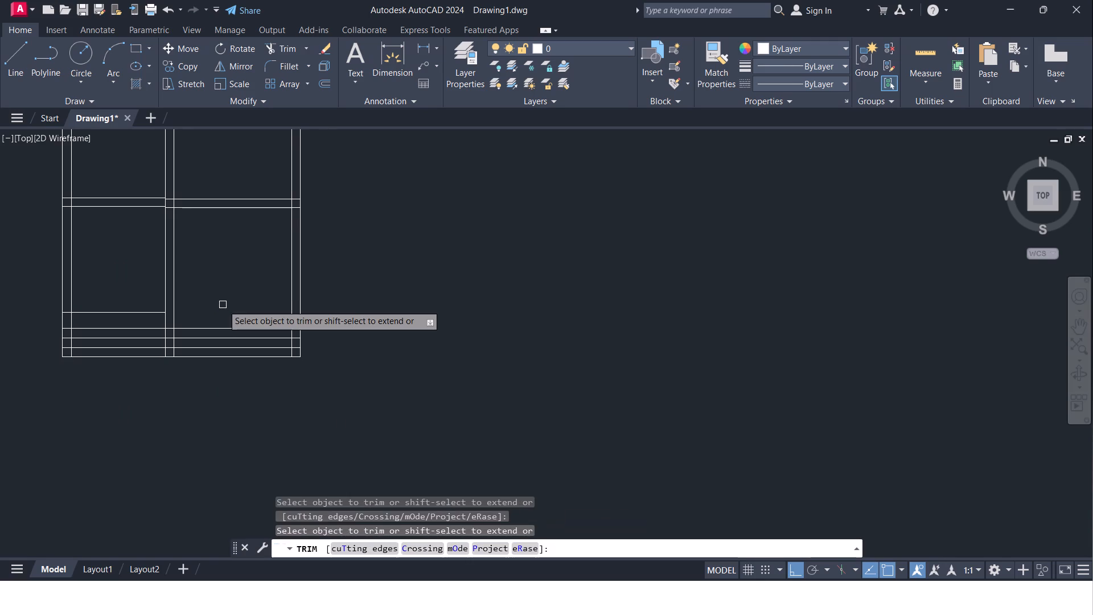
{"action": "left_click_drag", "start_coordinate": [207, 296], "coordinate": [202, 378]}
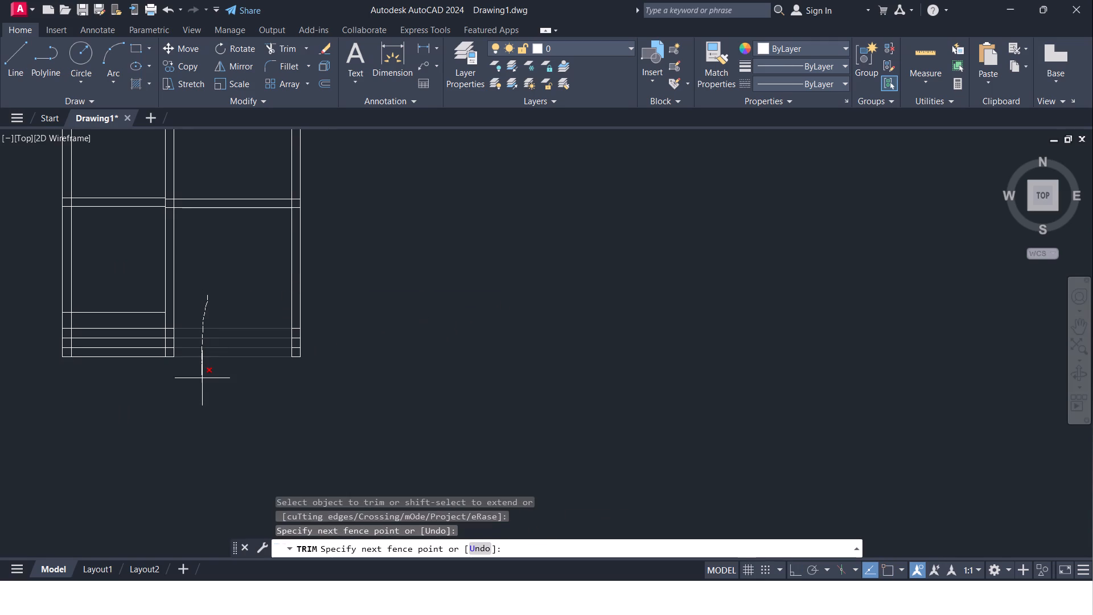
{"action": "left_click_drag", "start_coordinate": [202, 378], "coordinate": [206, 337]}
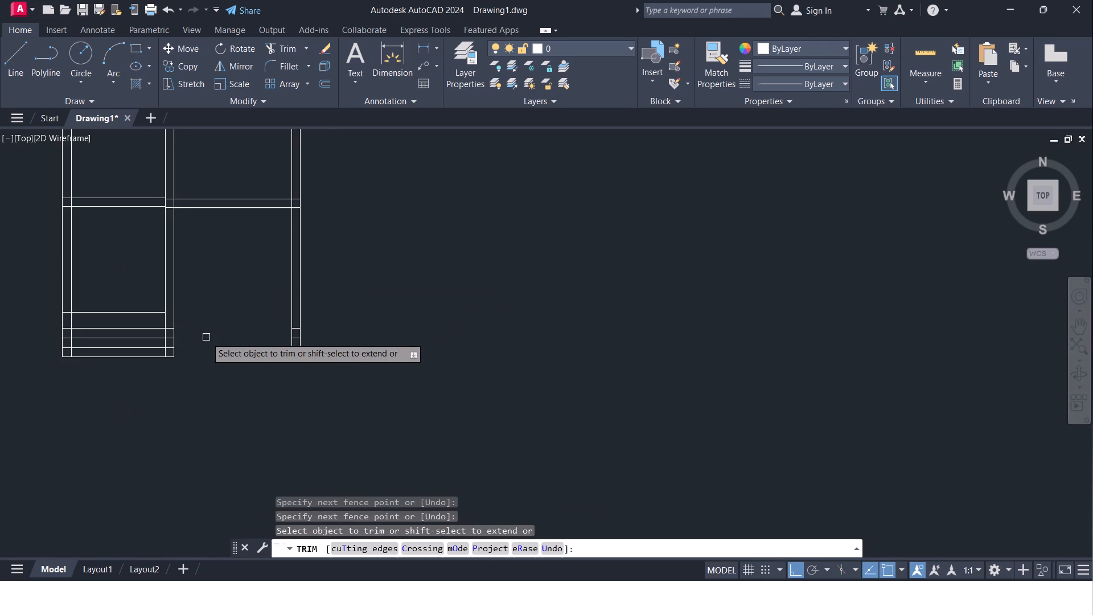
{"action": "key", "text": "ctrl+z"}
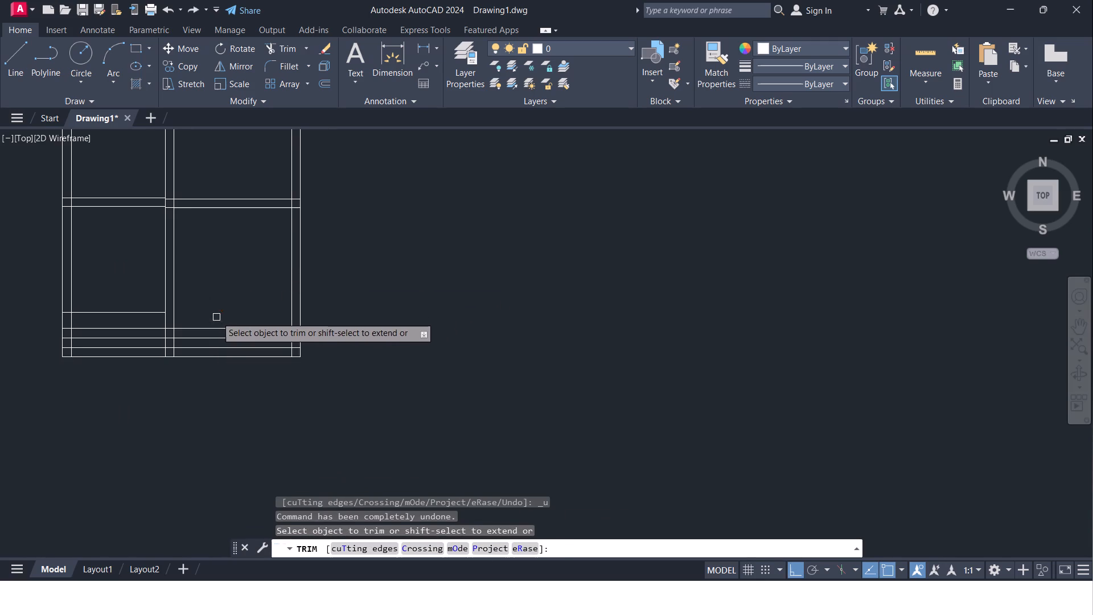
Trim the two 10" offset lines and the bottom wall's inner line back to the central wall's left face, clearing the bottom-right room and right outer wall.
{"action": "left_click_drag", "start_coordinate": [216, 317], "coordinate": [215, 348]}
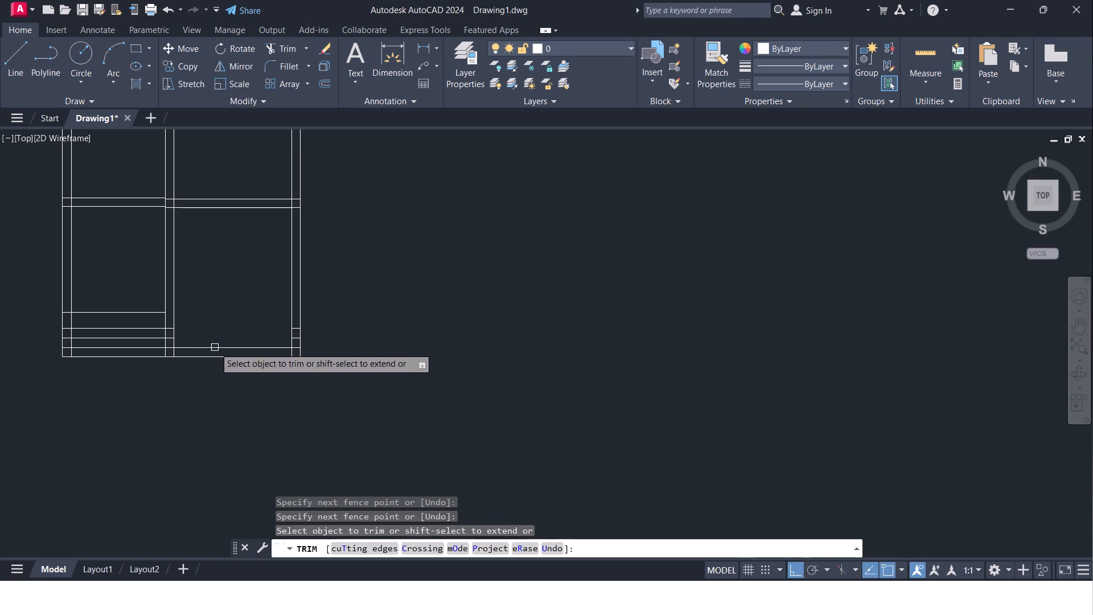
{"action": "left_click", "coordinate": [211, 346]}
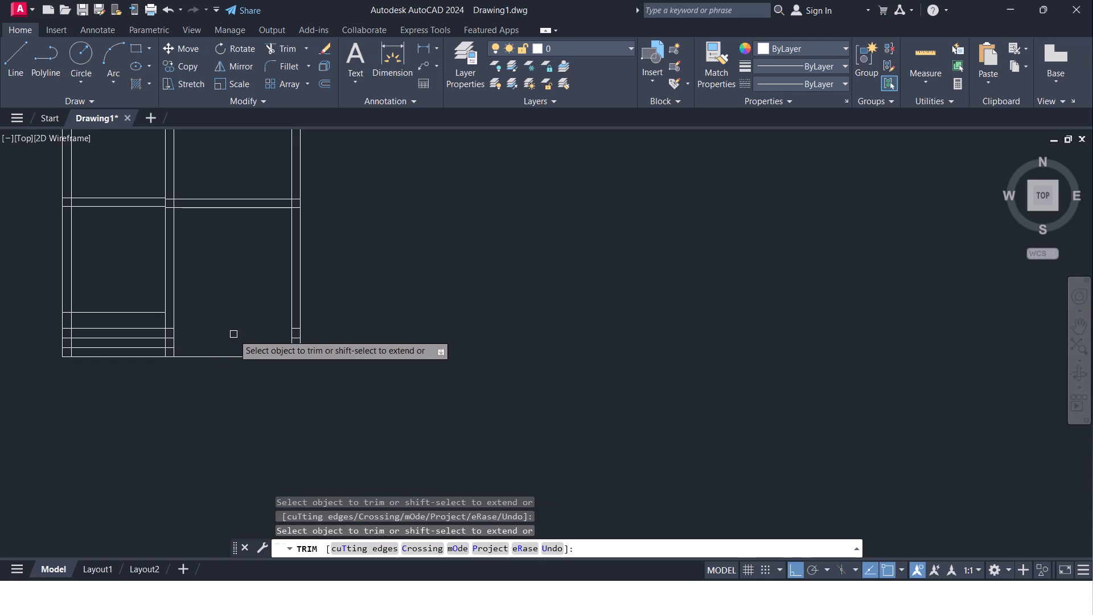
{"action": "middle_click_drag", "start_coordinate": [239, 332], "coordinate": [174, 317]}
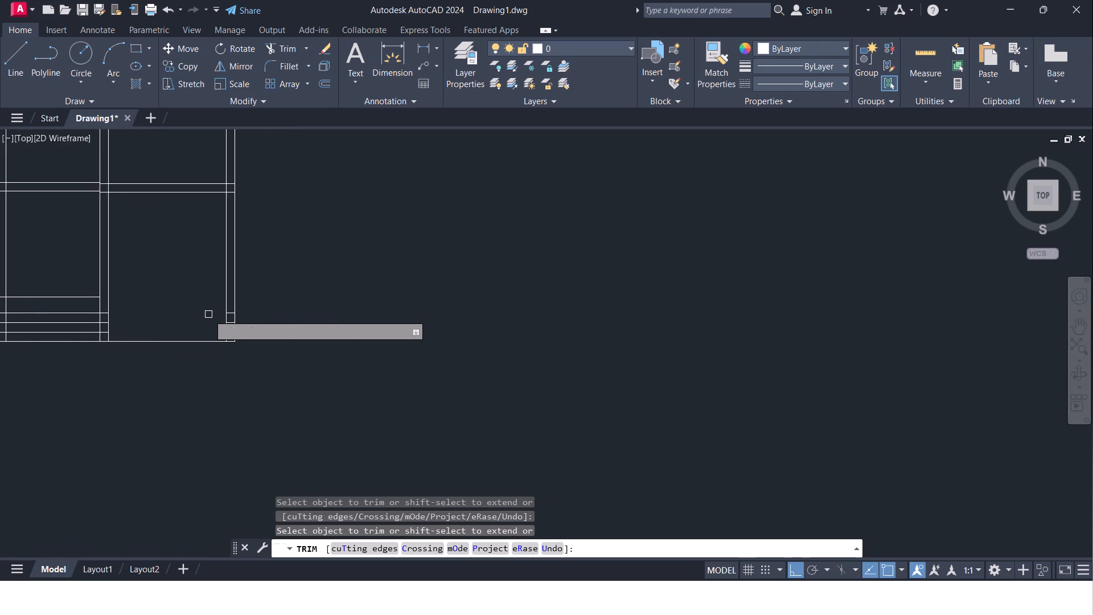
{"action": "scroll", "coordinate": [209, 314], "scroll_direction": "up", "scroll_amount": 1}
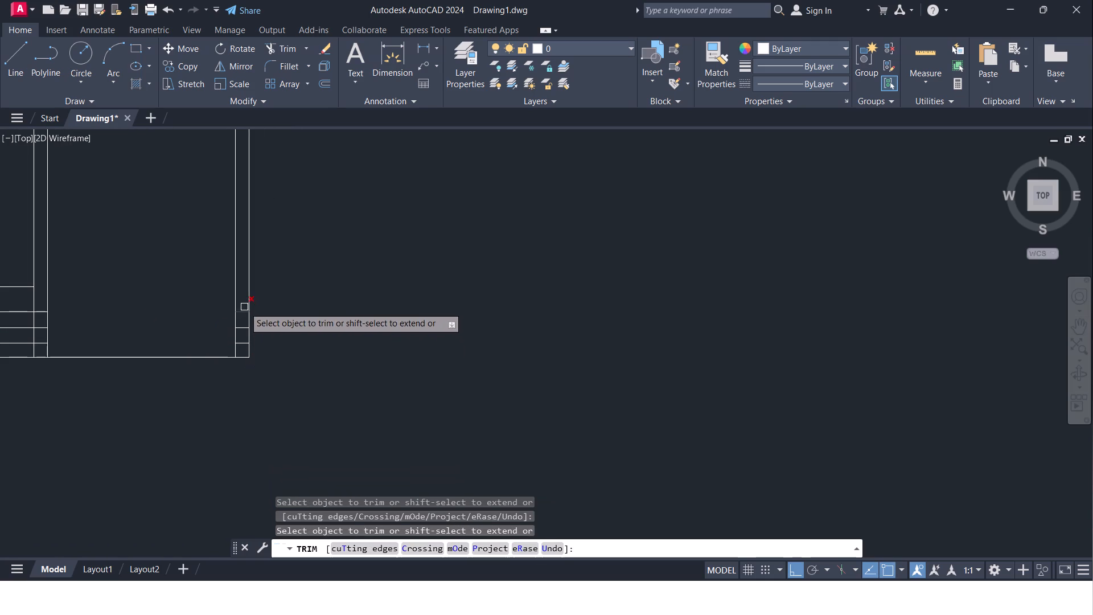
{"action": "left_click_drag", "start_coordinate": [244, 304], "coordinate": [244, 345]}
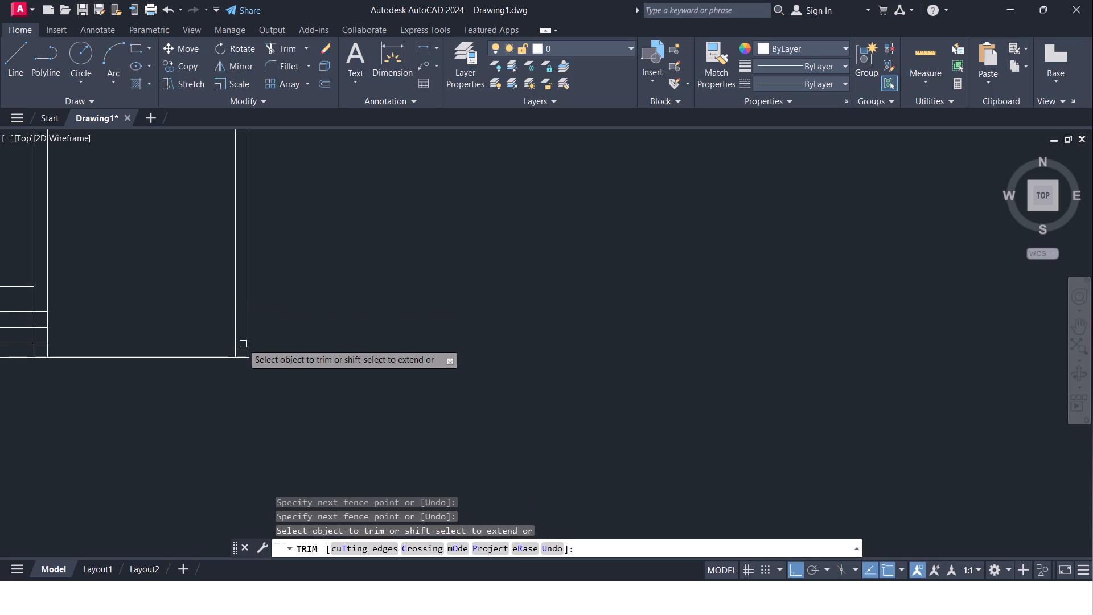
{"action": "scroll", "coordinate": [150, 318], "scroll_direction": "up", "scroll_amount": 1}
{"action": "middle_click_drag", "start_coordinate": [163, 318], "coordinate": [419, 300]}
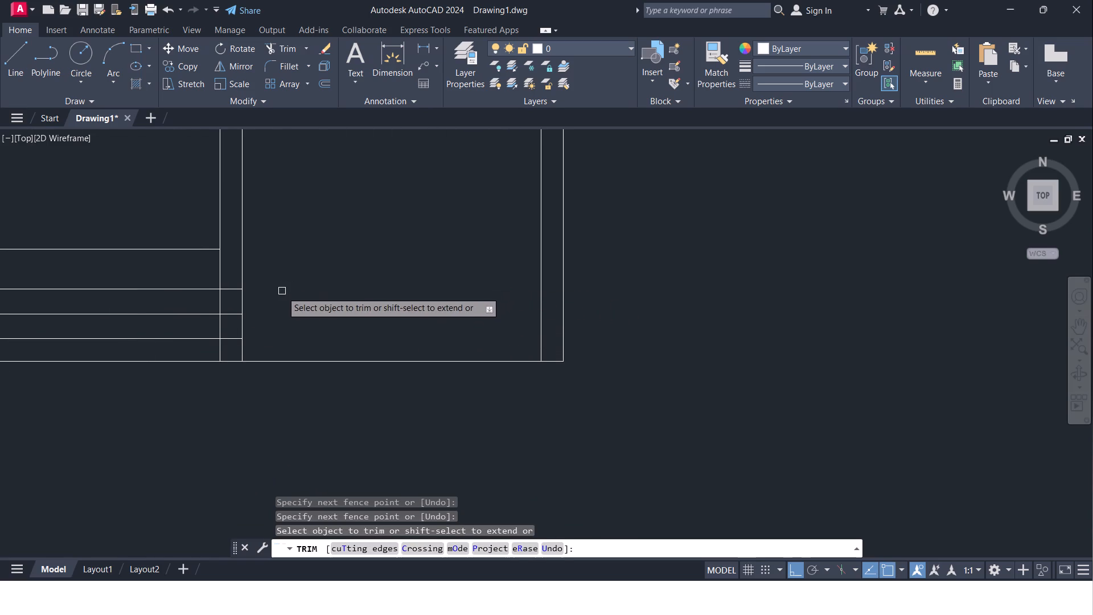
{"action": "left_click_drag", "start_coordinate": [229, 276], "coordinate": [230, 341]}
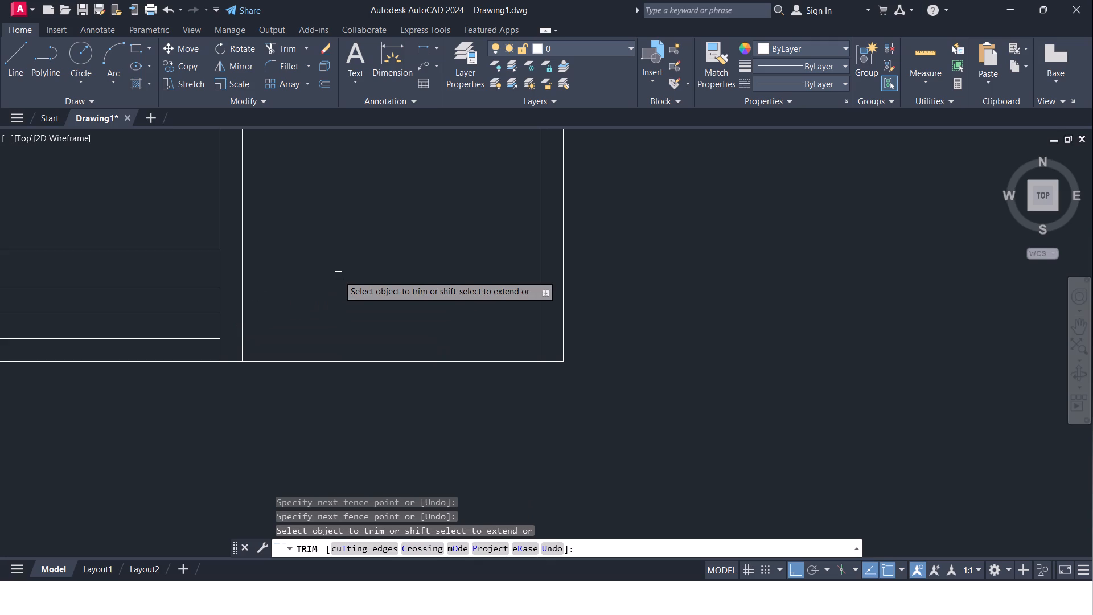
Trim away the central wall's right line and the right outer wall's inner line below the right-hand lower cross wall.
{"action": "middle_click_drag", "start_coordinate": [304, 258], "coordinate": [304, 285]}
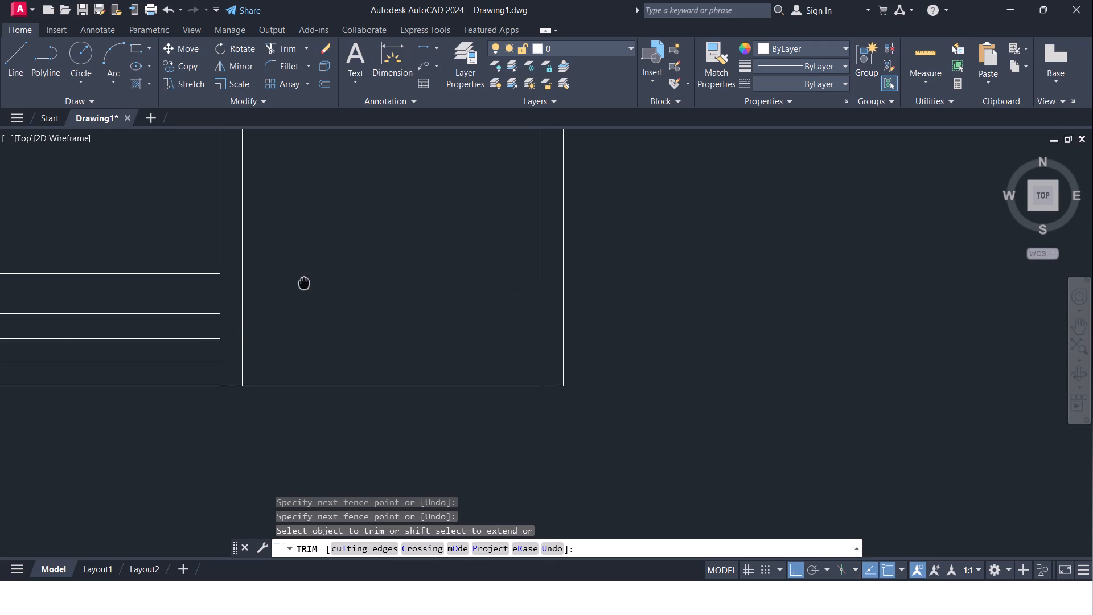
{"action": "middle_click_drag", "start_coordinate": [304, 285], "coordinate": [304, 286]}
{"action": "scroll", "coordinate": [304, 286], "scroll_direction": "down", "scroll_amount": 3}
{"action": "scroll", "coordinate": [302, 276], "scroll_direction": "up", "scroll_amount": 1}
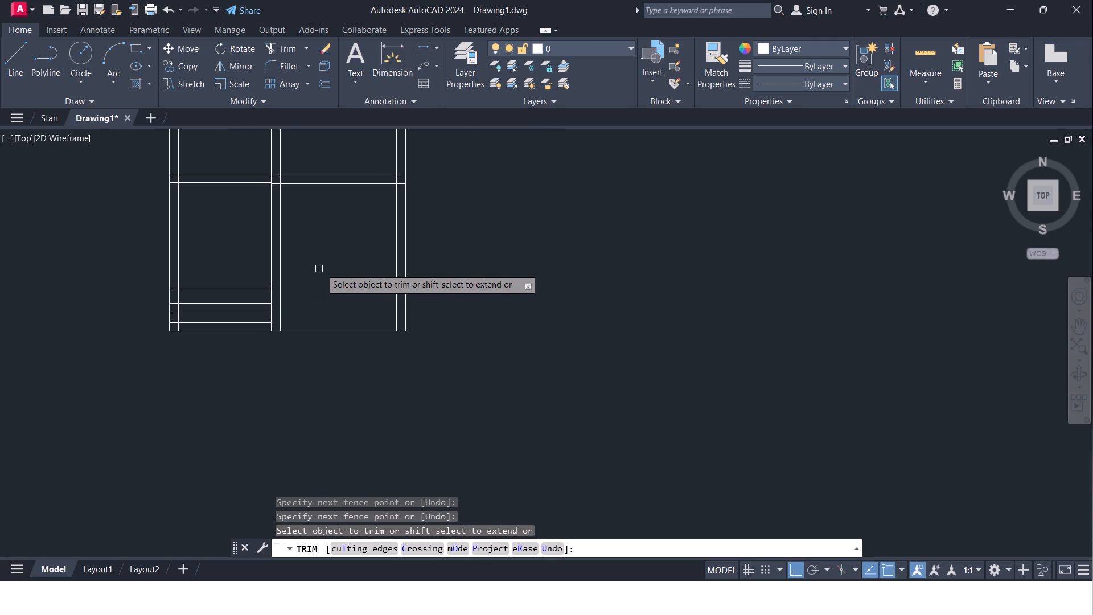
{"action": "type", "text": "tr"}
{"action": "key", "text": "Return"}
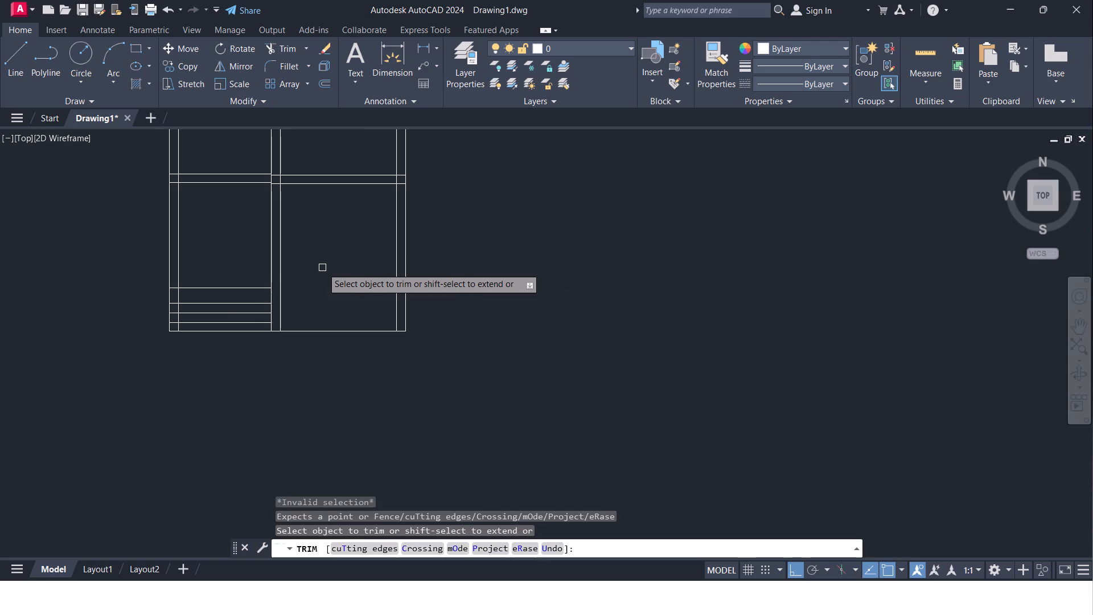
{"action": "key", "text": "Return"}
{"action": "type", "text": "tr"}
{"action": "key", "text": "Return"}
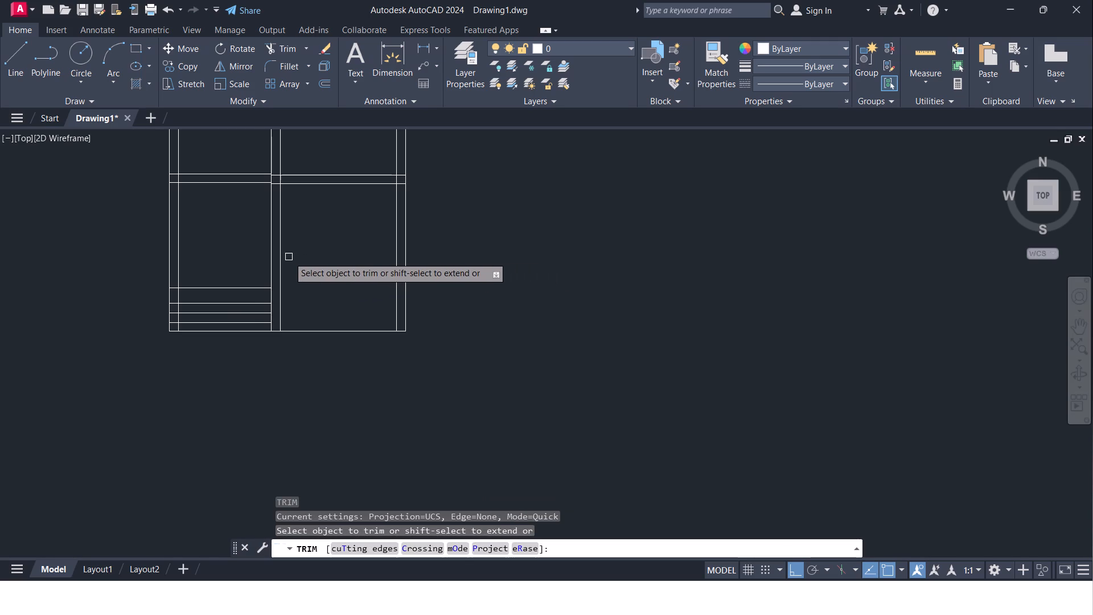
{"action": "left_click", "coordinate": [282, 257]}
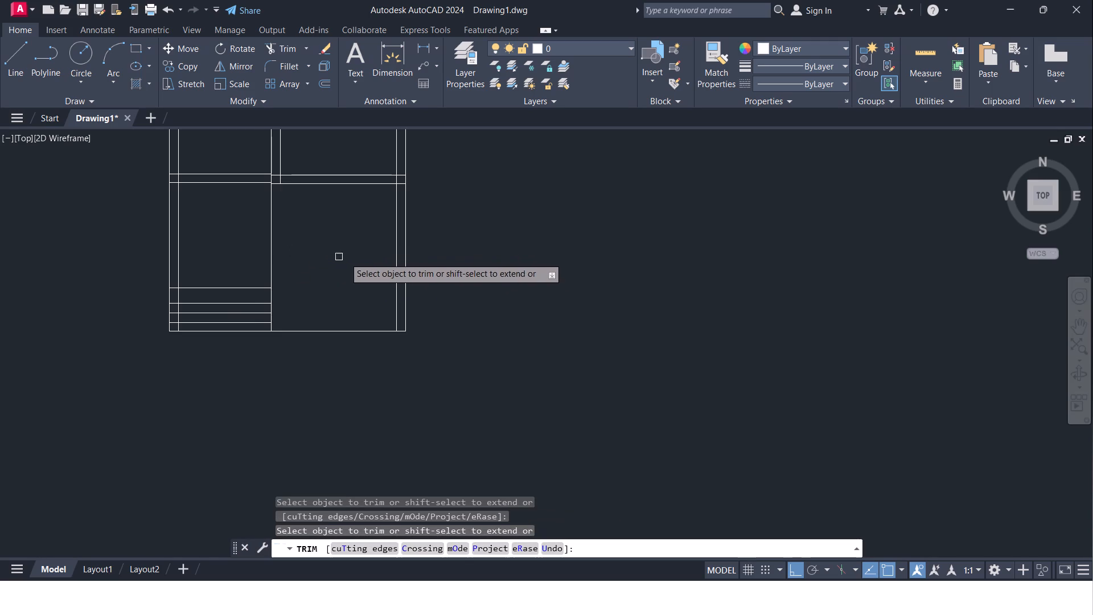
{"action": "left_click", "coordinate": [398, 259]}
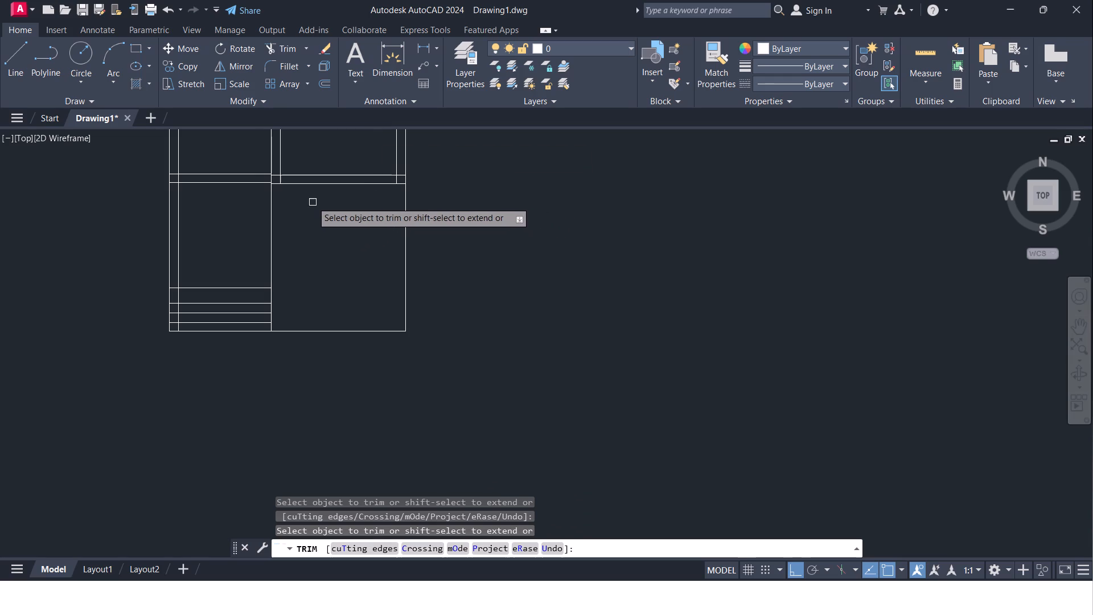
{"action": "middle_click_drag", "start_coordinate": [305, 194], "coordinate": [302, 211]}
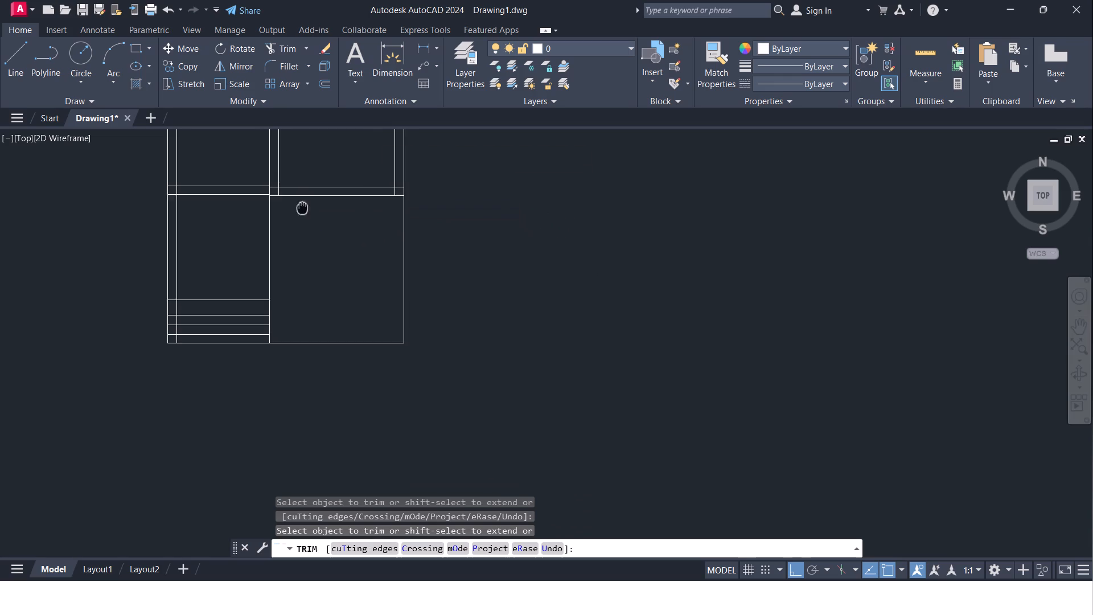
{"action": "middle_click_drag", "start_coordinate": [302, 211], "coordinate": [300, 222]}
{"action": "middle_click_drag", "start_coordinate": [293, 221], "coordinate": [268, 189]}
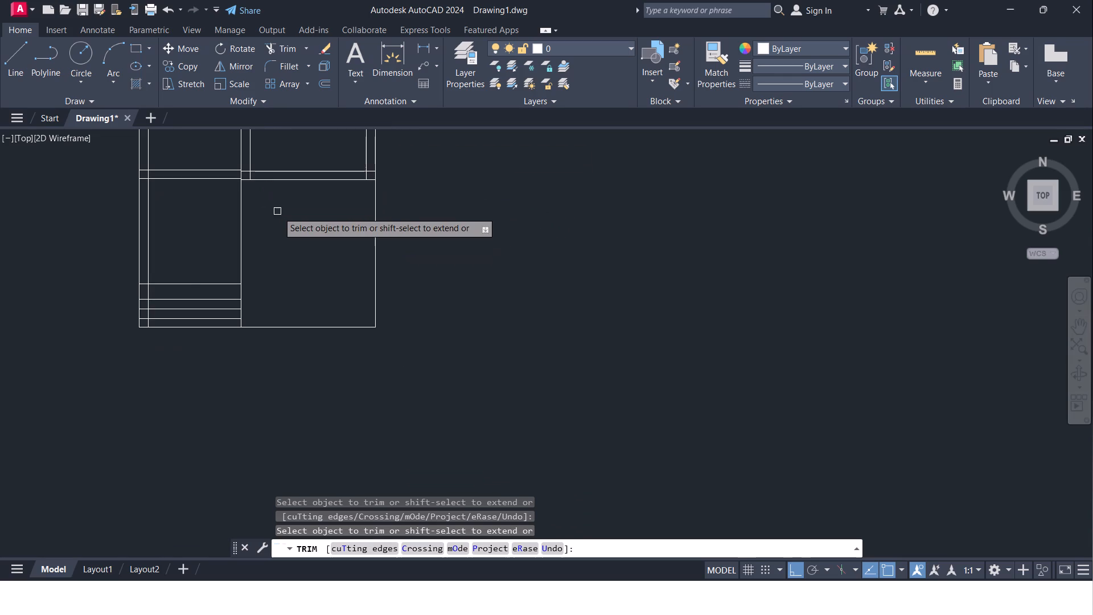
{"action": "scroll", "coordinate": [278, 212], "scroll_direction": "down", "scroll_amount": 1}
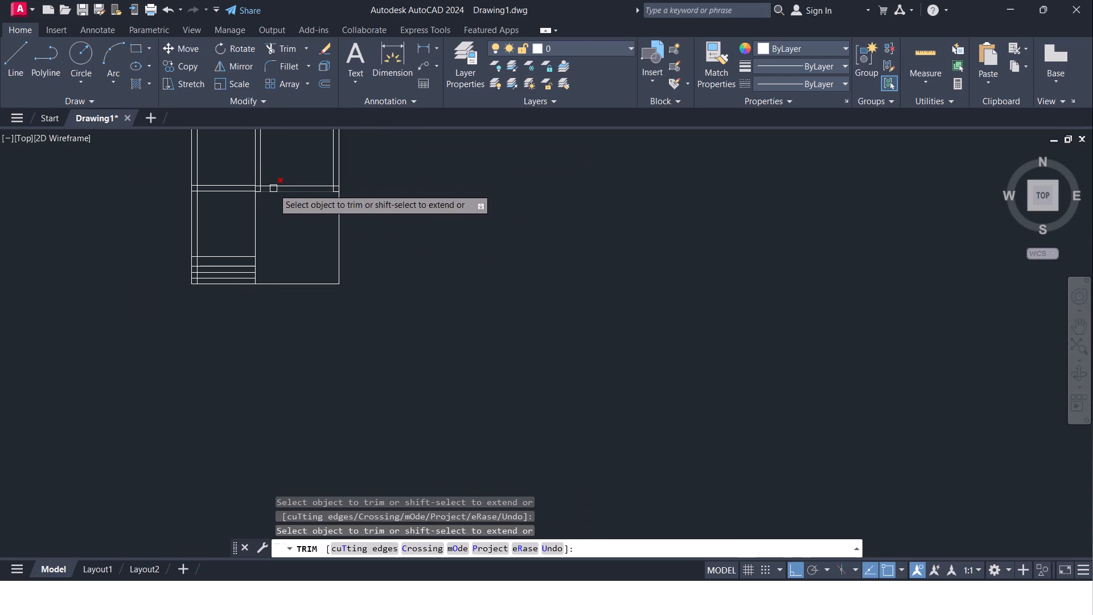
{"action": "key", "text": "Escape"}
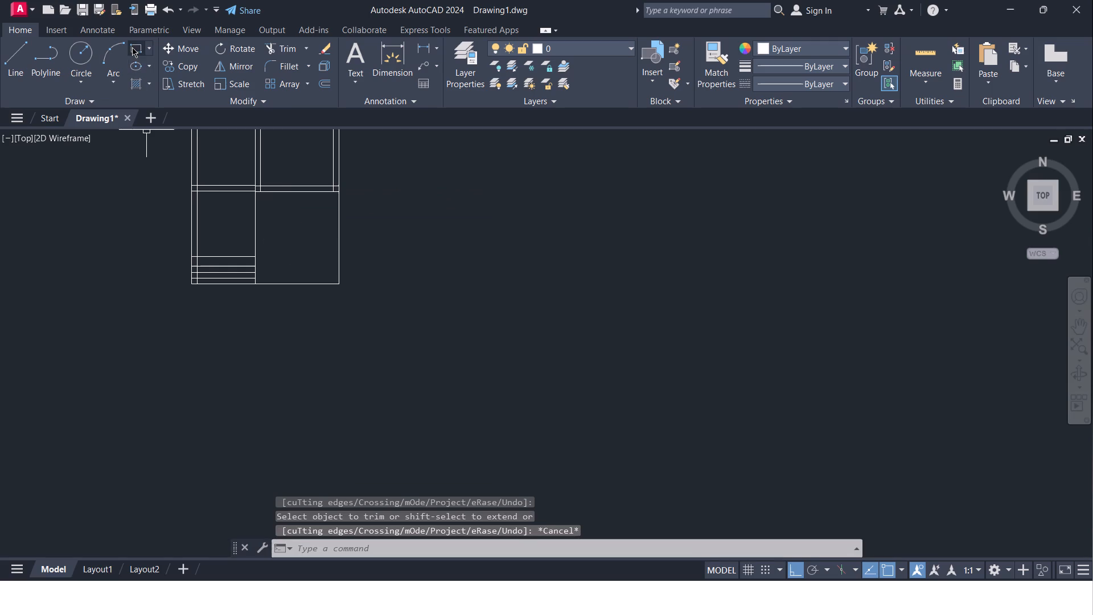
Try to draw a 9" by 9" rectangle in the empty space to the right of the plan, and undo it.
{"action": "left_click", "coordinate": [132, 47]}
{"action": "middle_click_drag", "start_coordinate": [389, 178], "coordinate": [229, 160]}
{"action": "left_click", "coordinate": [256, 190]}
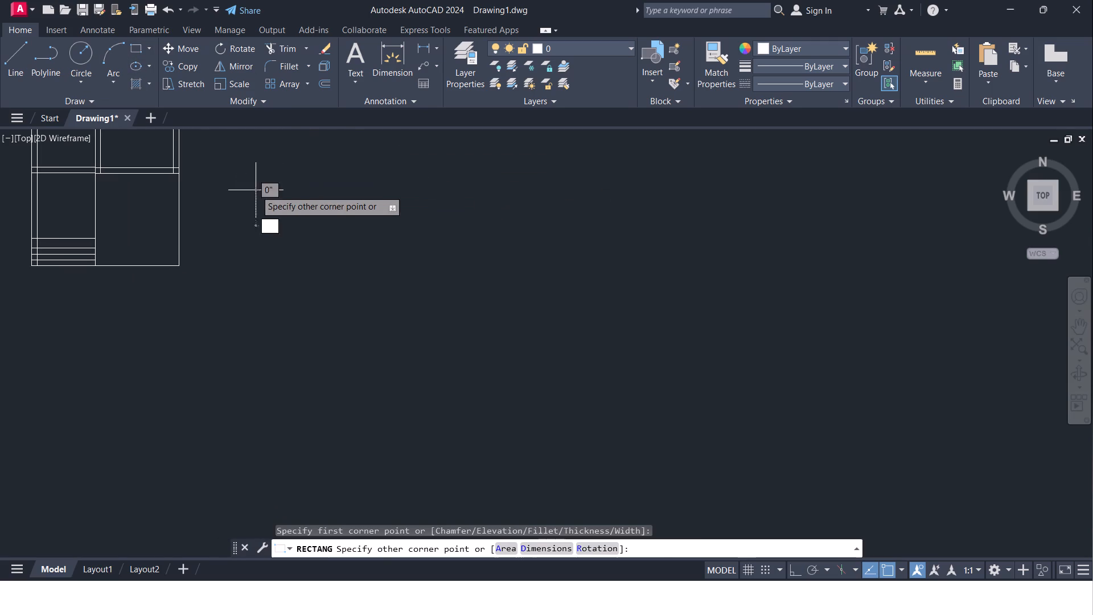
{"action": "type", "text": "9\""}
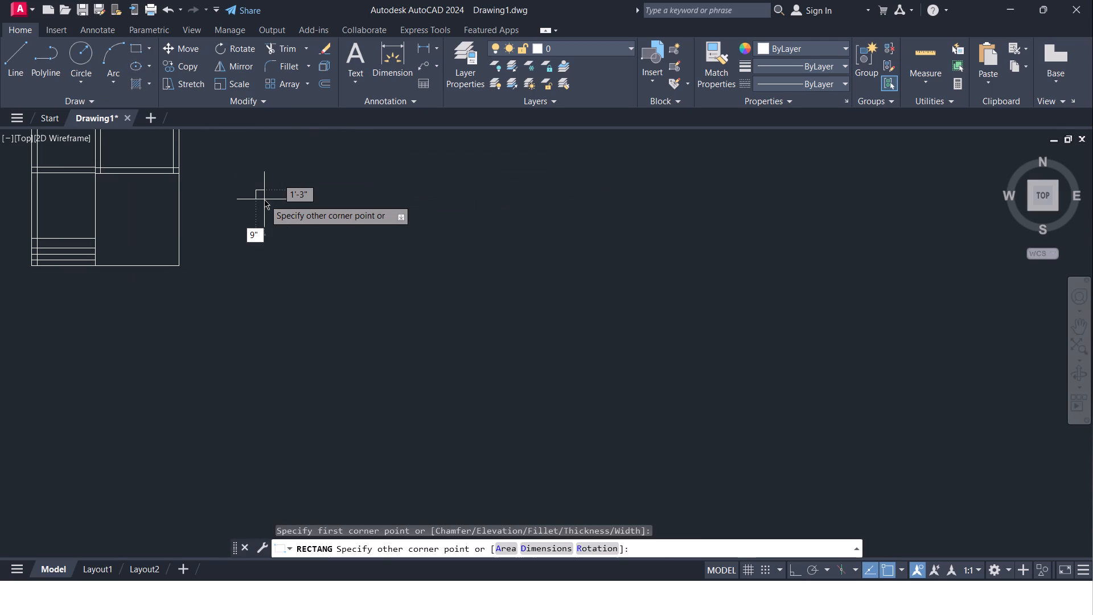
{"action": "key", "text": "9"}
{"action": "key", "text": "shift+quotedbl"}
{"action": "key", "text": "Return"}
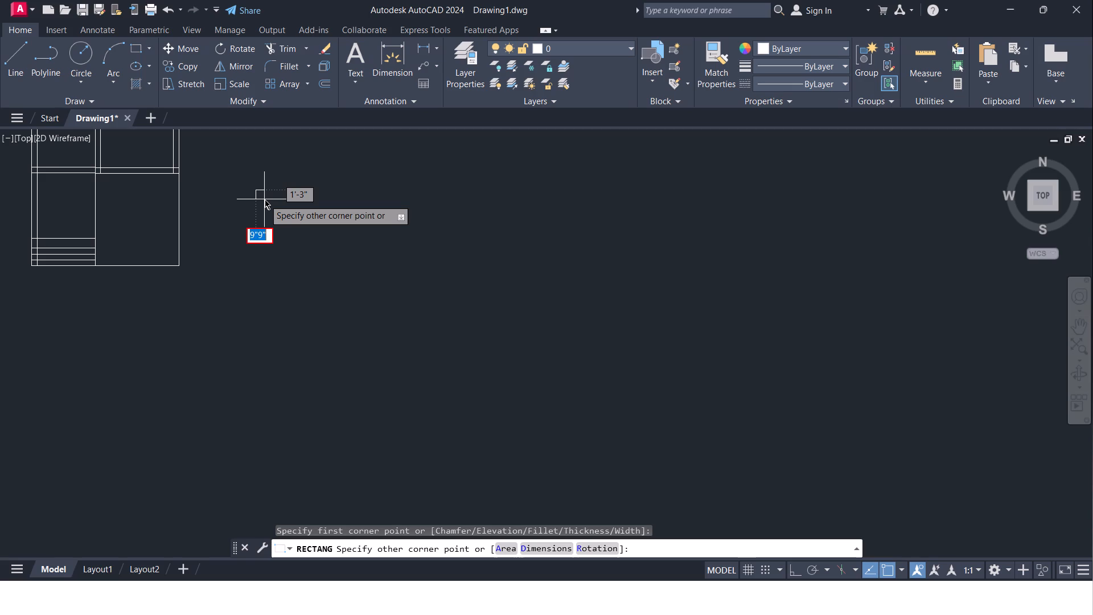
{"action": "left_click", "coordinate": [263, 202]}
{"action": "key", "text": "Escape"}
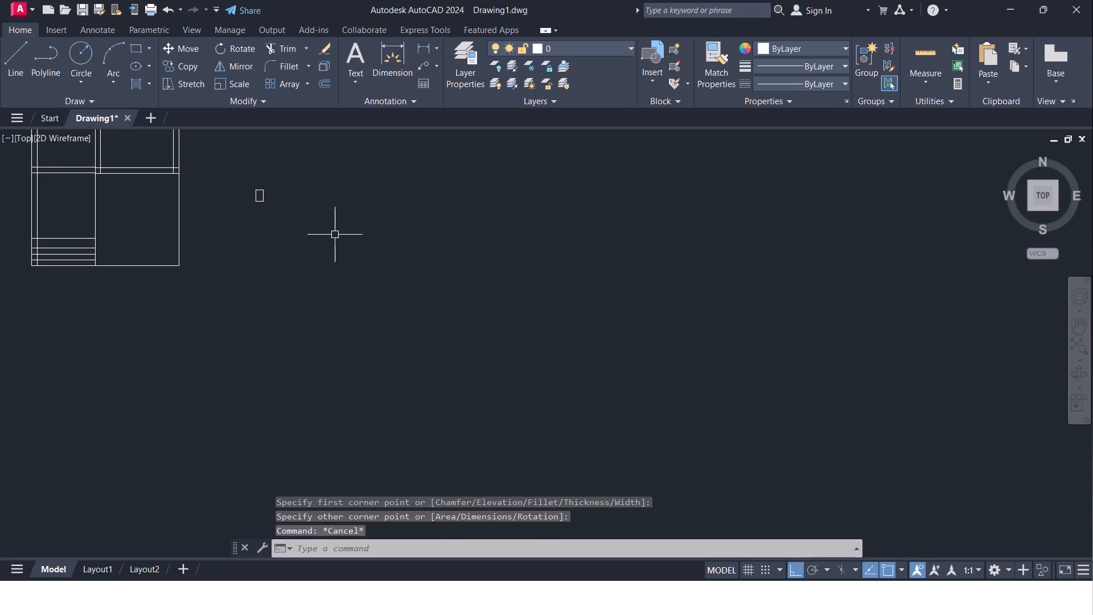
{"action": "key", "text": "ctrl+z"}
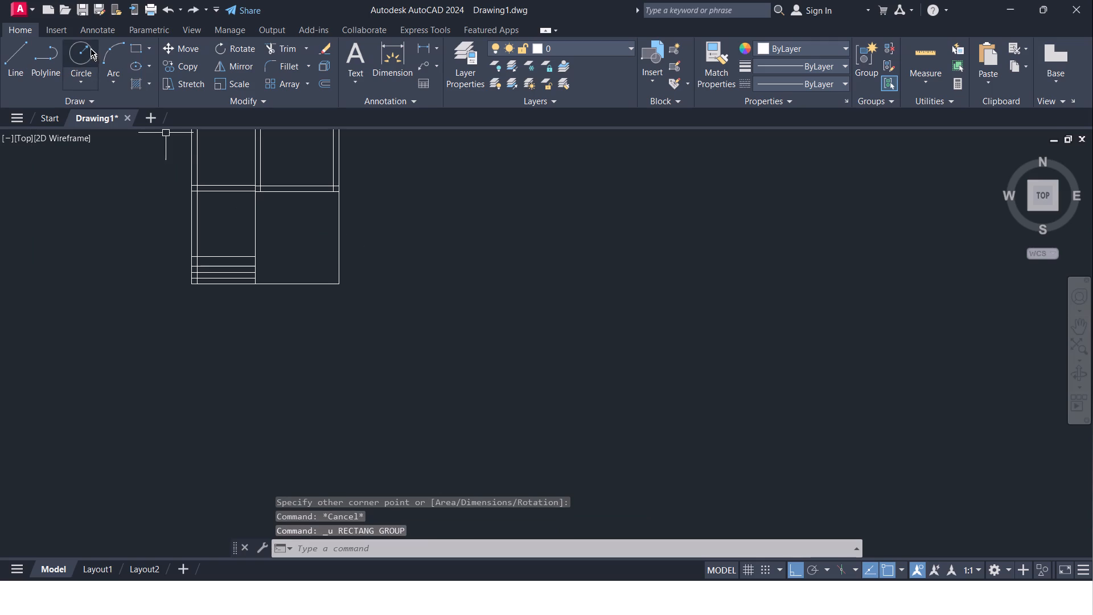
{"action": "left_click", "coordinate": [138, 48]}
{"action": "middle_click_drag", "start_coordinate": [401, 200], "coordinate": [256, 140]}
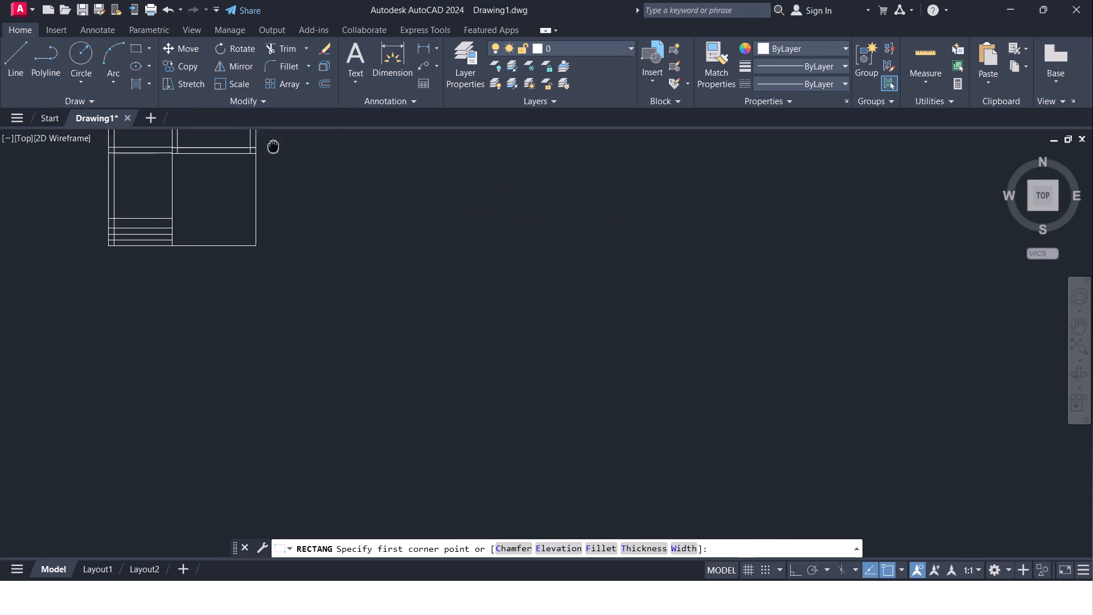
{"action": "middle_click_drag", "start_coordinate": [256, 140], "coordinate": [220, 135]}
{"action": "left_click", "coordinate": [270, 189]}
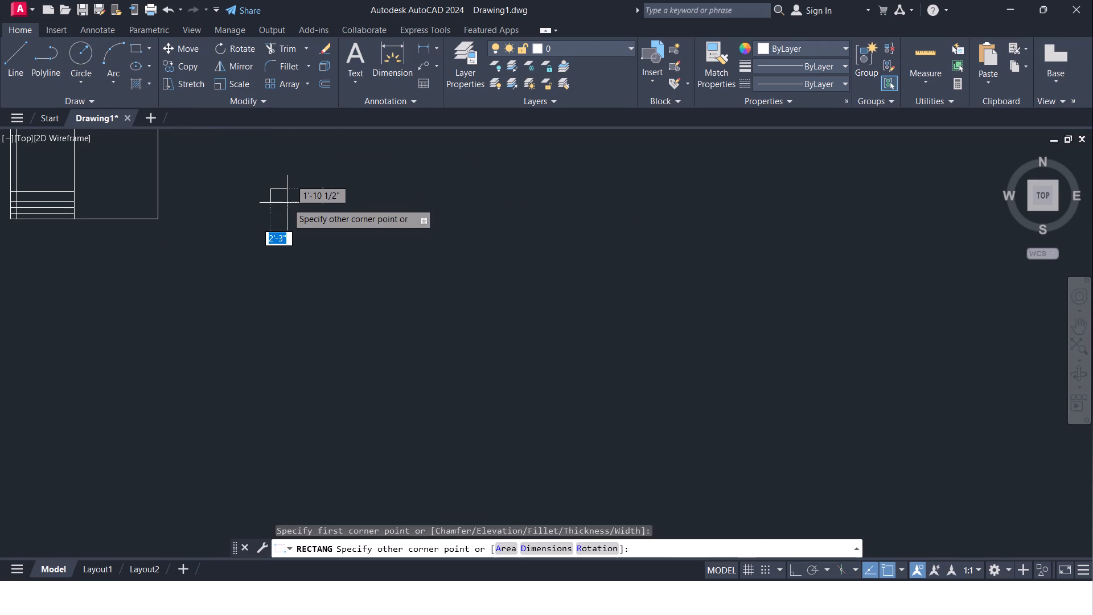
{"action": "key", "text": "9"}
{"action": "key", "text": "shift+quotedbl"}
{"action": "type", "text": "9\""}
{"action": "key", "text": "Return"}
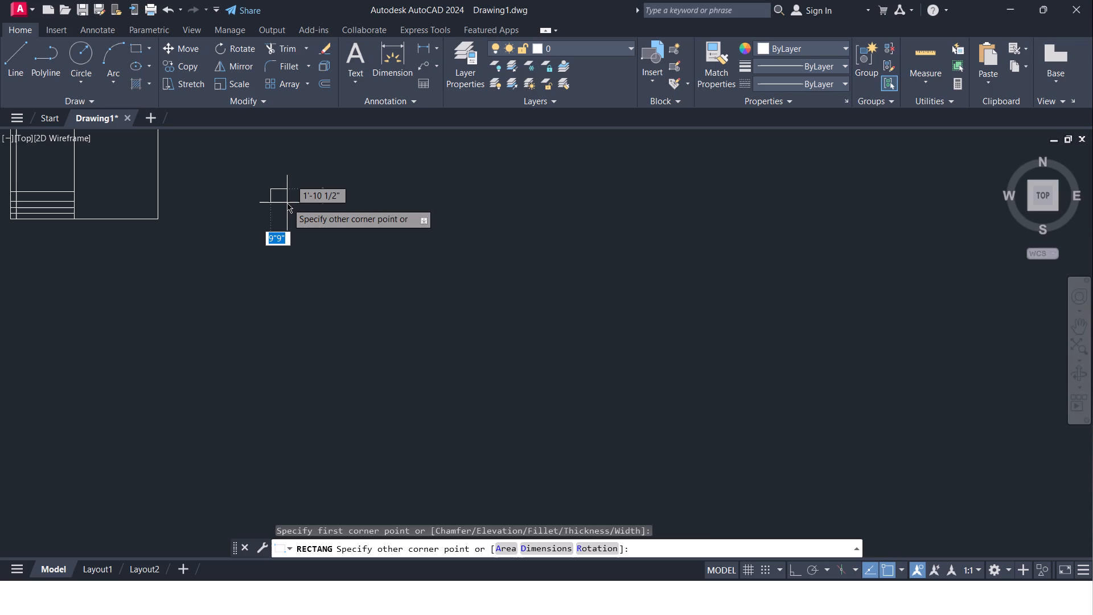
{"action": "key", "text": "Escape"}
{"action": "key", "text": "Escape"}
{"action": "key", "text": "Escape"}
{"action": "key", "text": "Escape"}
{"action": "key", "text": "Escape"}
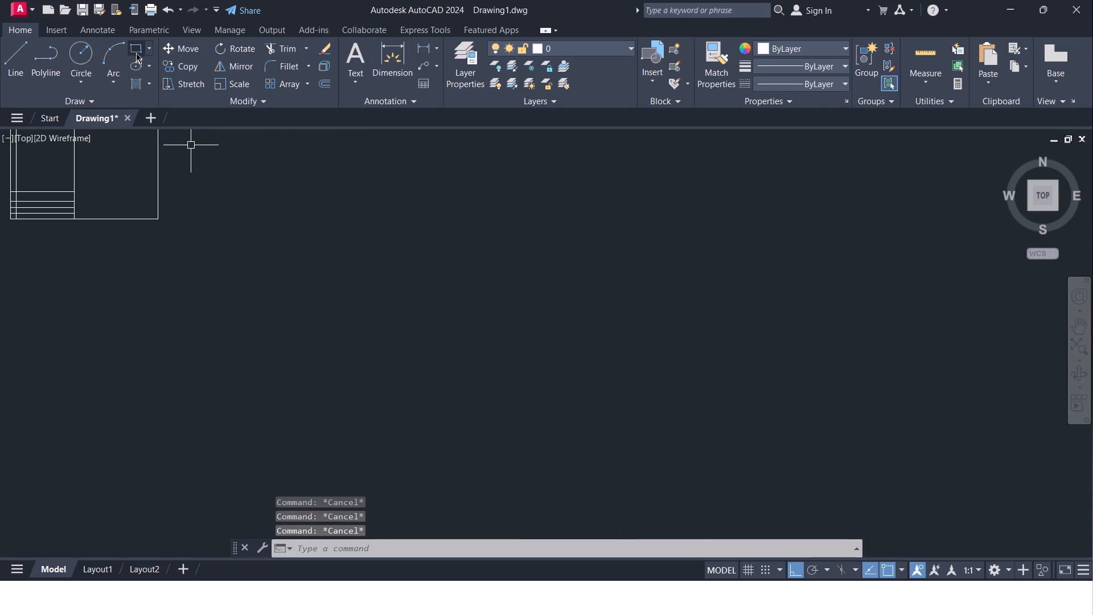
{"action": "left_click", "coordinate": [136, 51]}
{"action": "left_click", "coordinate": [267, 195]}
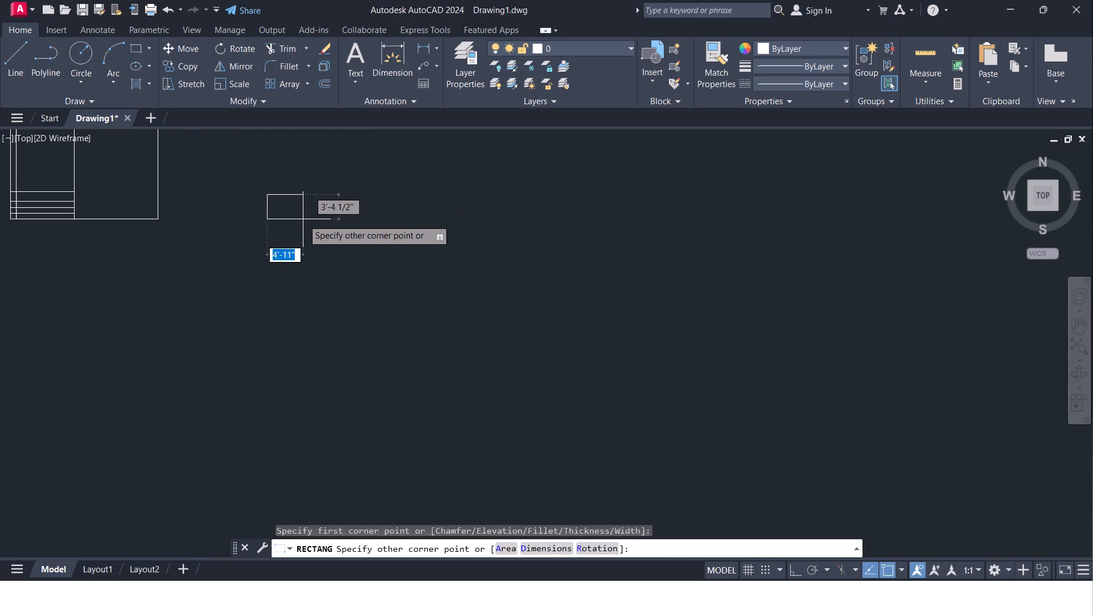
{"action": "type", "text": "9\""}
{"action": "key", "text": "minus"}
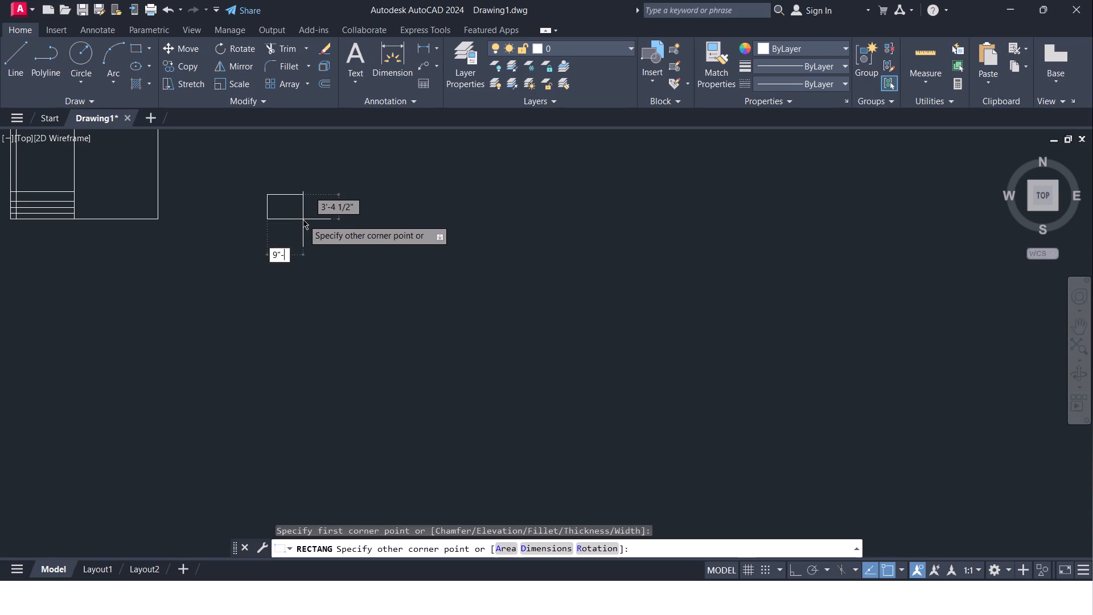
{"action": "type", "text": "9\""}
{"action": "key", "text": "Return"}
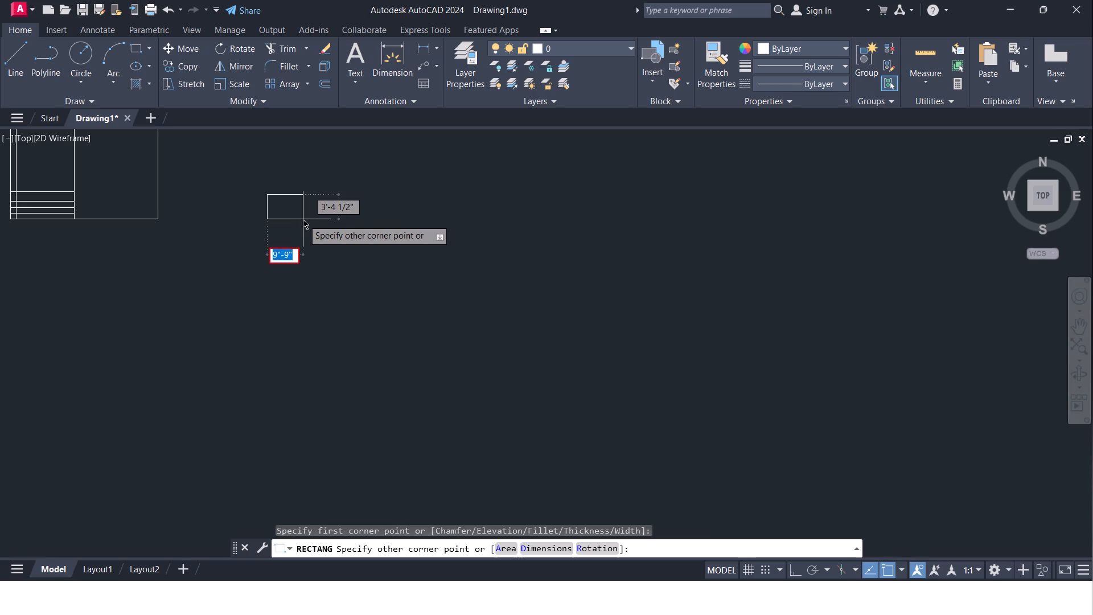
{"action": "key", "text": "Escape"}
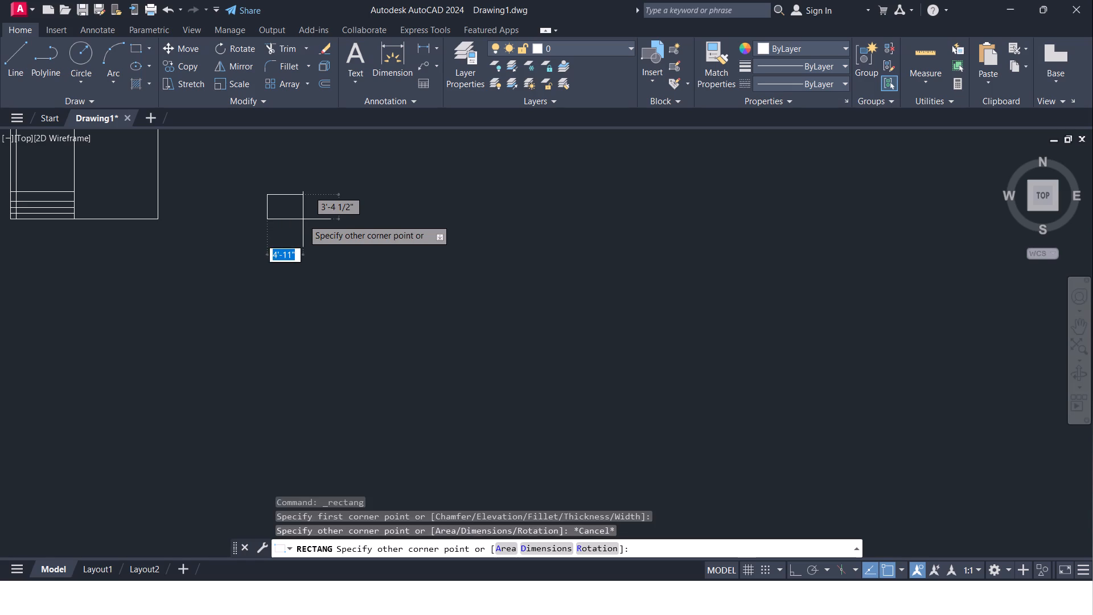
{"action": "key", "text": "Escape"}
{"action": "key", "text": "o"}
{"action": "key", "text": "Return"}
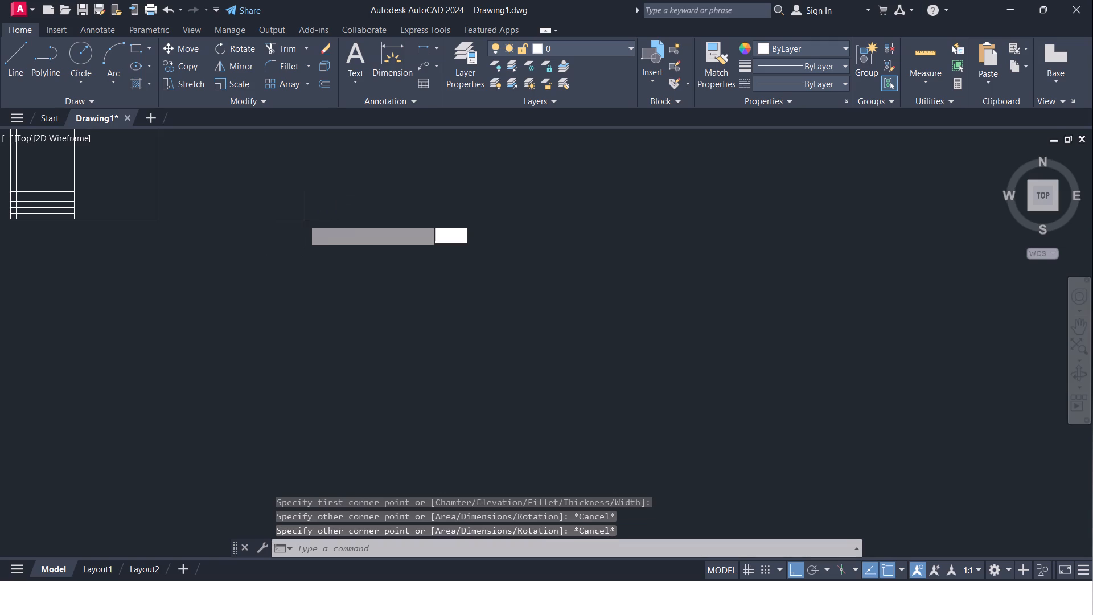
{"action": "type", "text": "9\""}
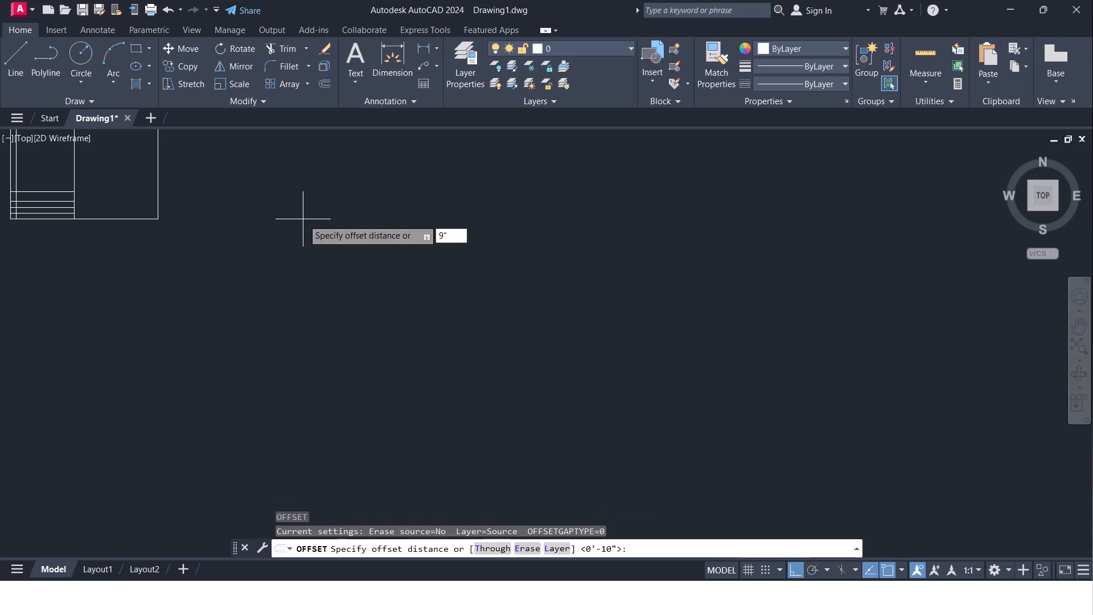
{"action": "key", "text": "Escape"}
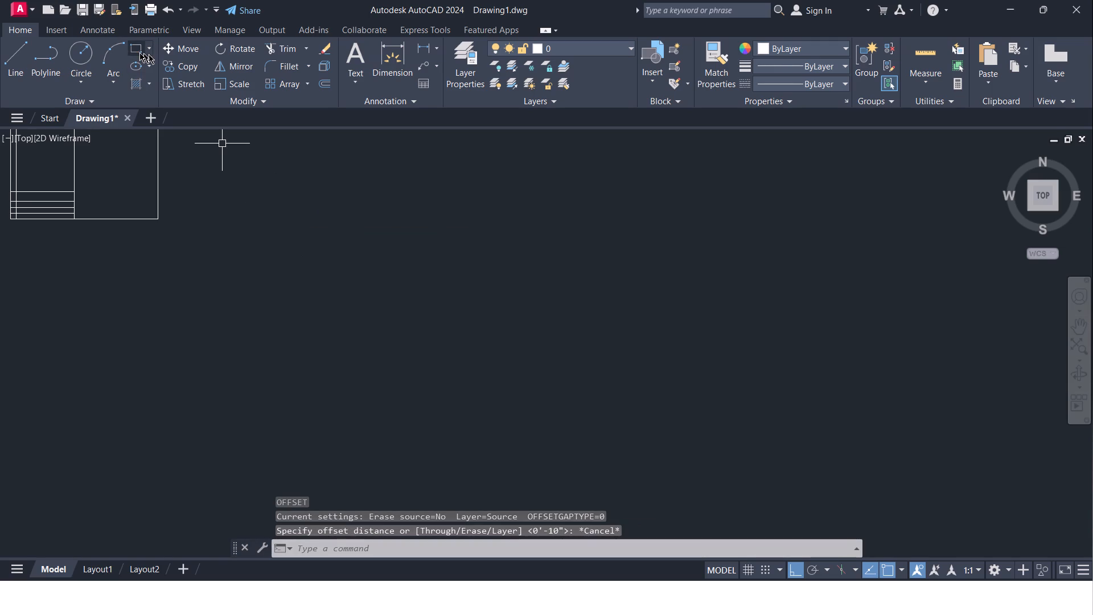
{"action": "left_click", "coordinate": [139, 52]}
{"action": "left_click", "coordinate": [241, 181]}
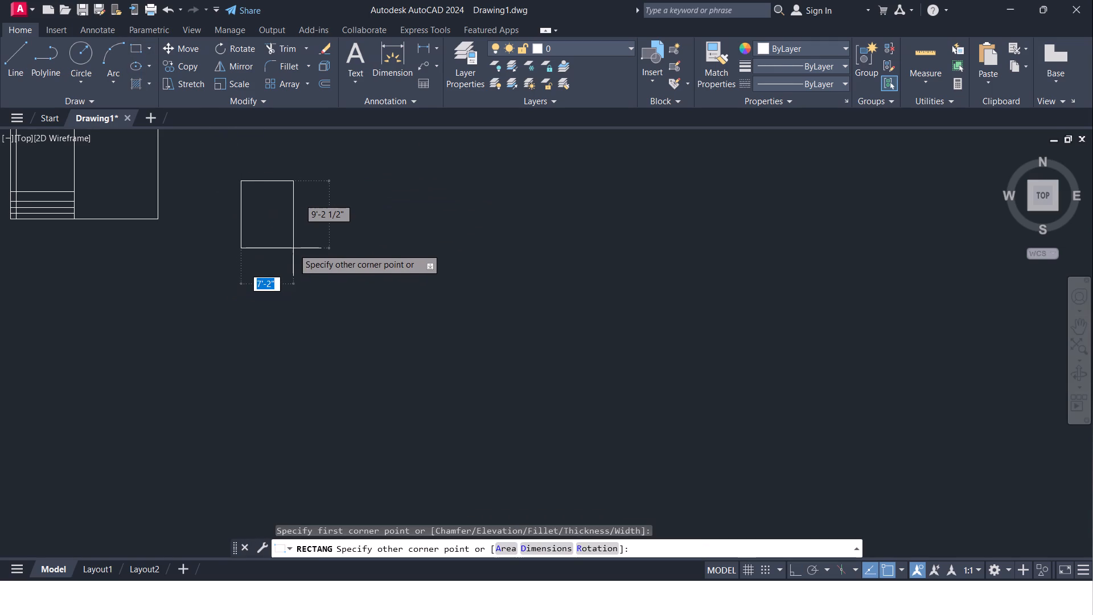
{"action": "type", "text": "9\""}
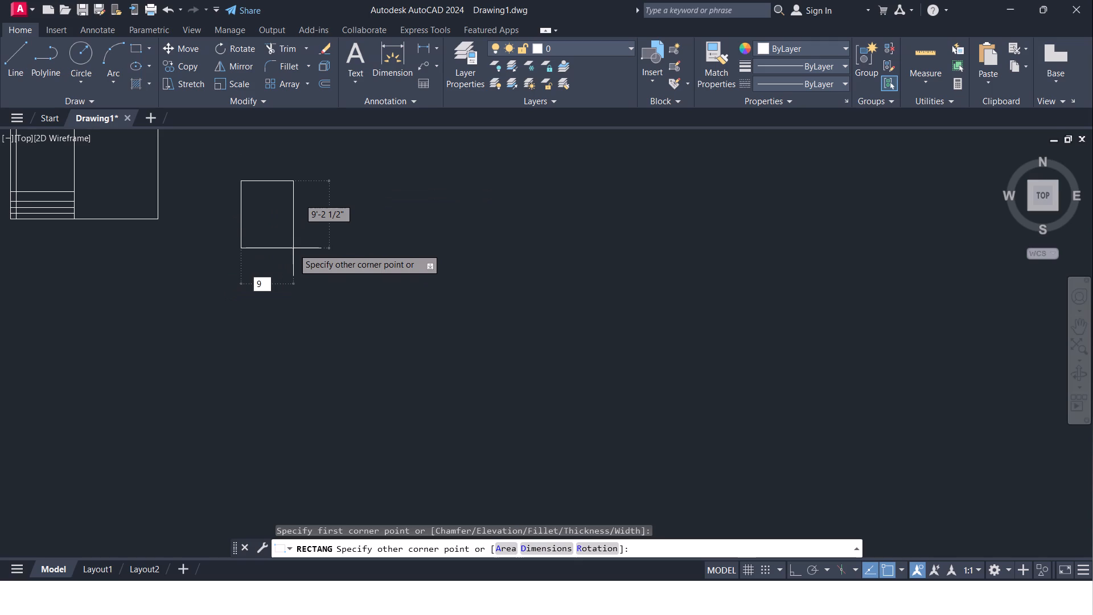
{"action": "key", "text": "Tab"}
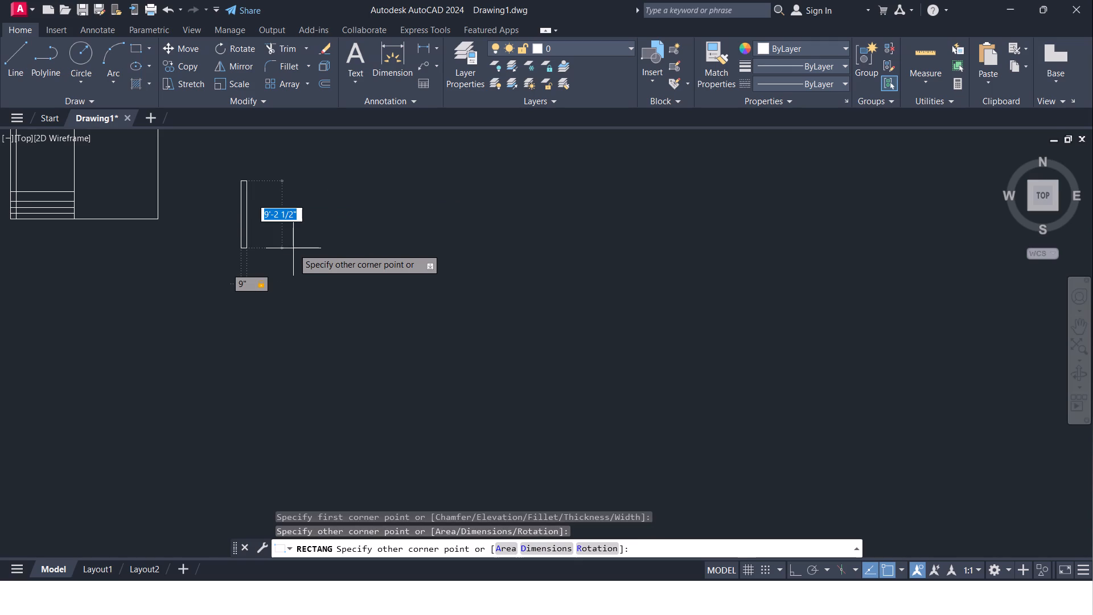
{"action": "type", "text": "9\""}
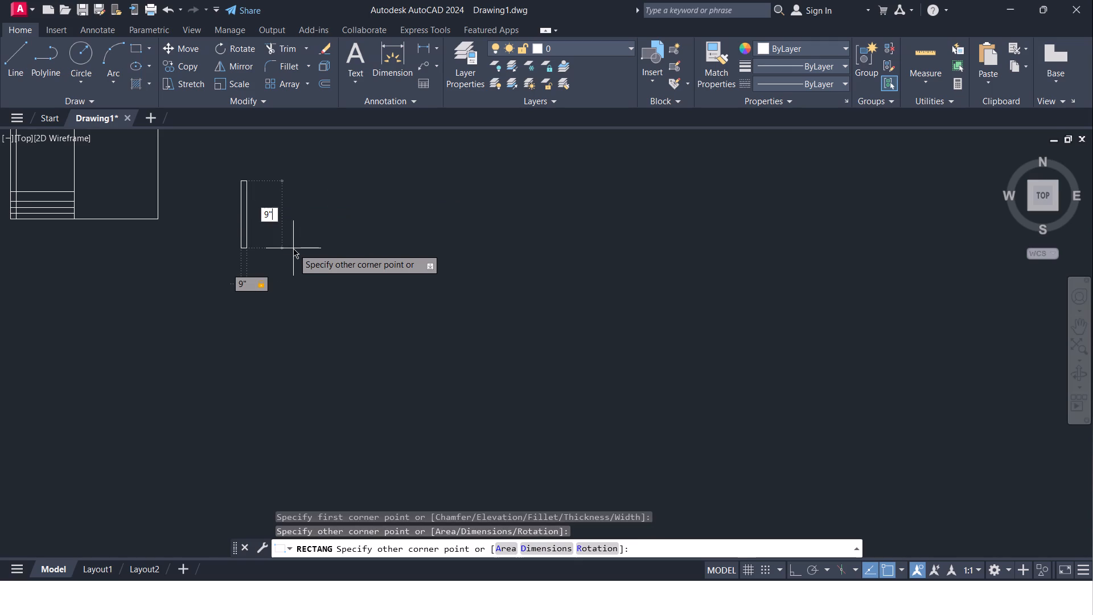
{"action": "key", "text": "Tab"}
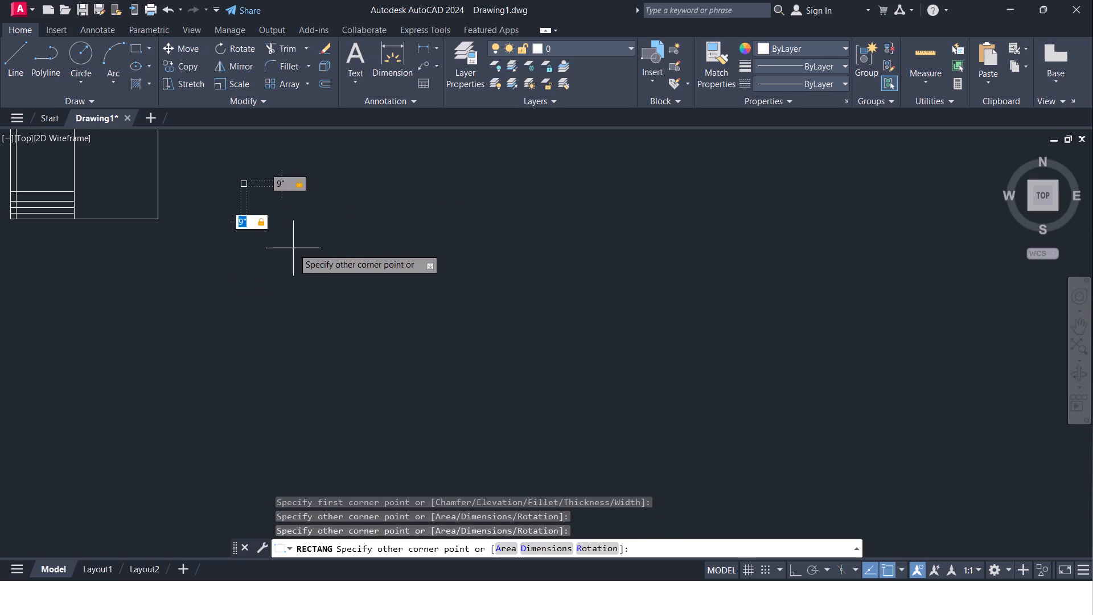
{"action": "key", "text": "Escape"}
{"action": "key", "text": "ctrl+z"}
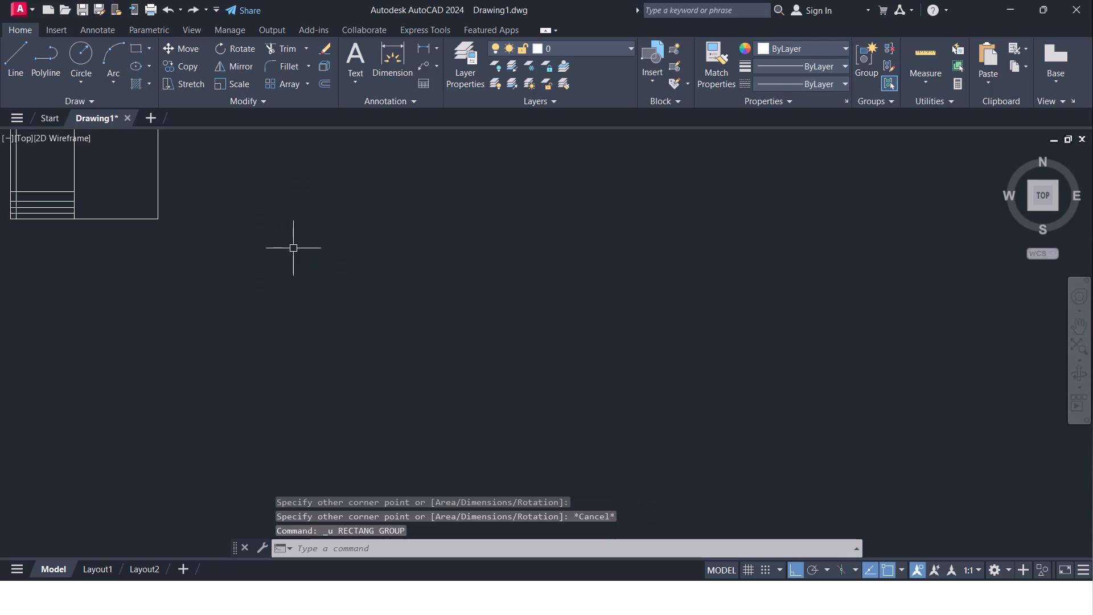
Draw a 9" by 9" rectangle in the empty space to the right of the plan.
{"action": "left_click", "coordinate": [141, 48]}
{"action": "left_click", "coordinate": [233, 158]}
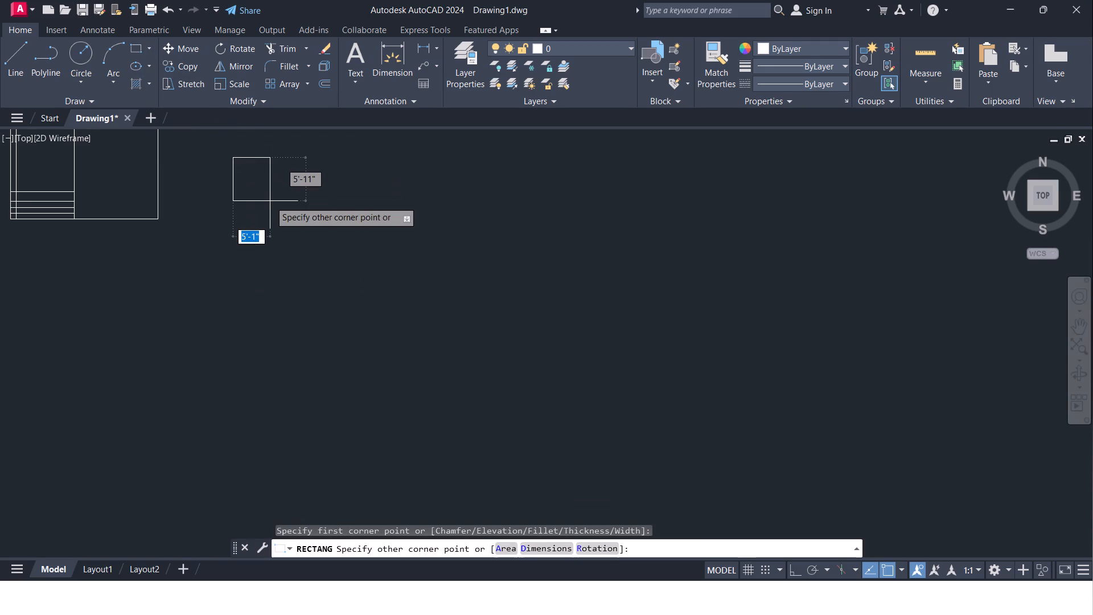
{"action": "type", "text": "9\""}
{"action": "key", "text": "Tab"}
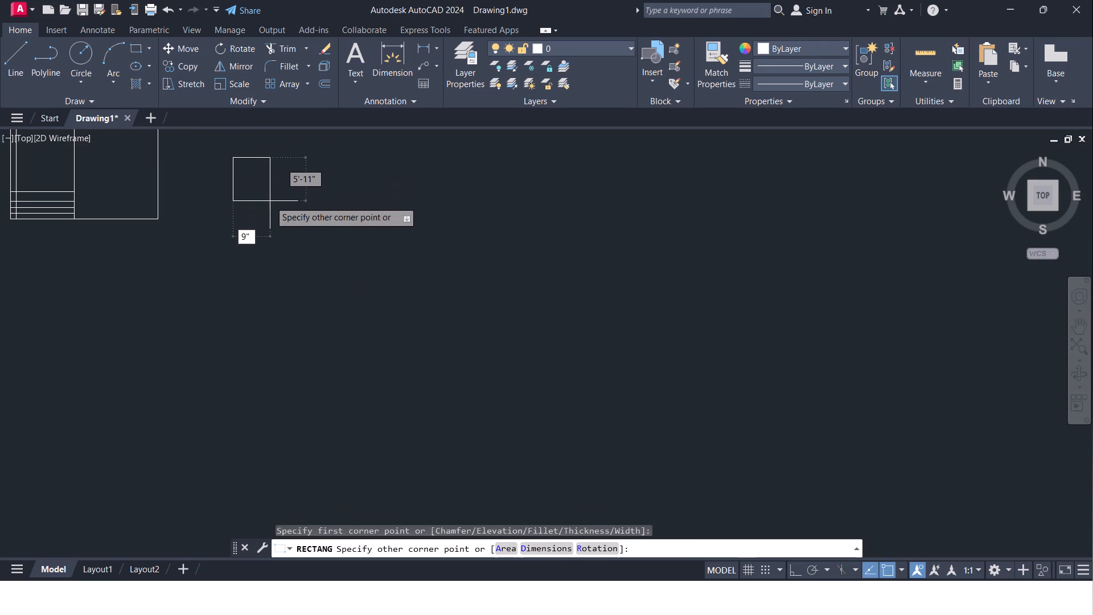
{"action": "type", "text": "9\""}
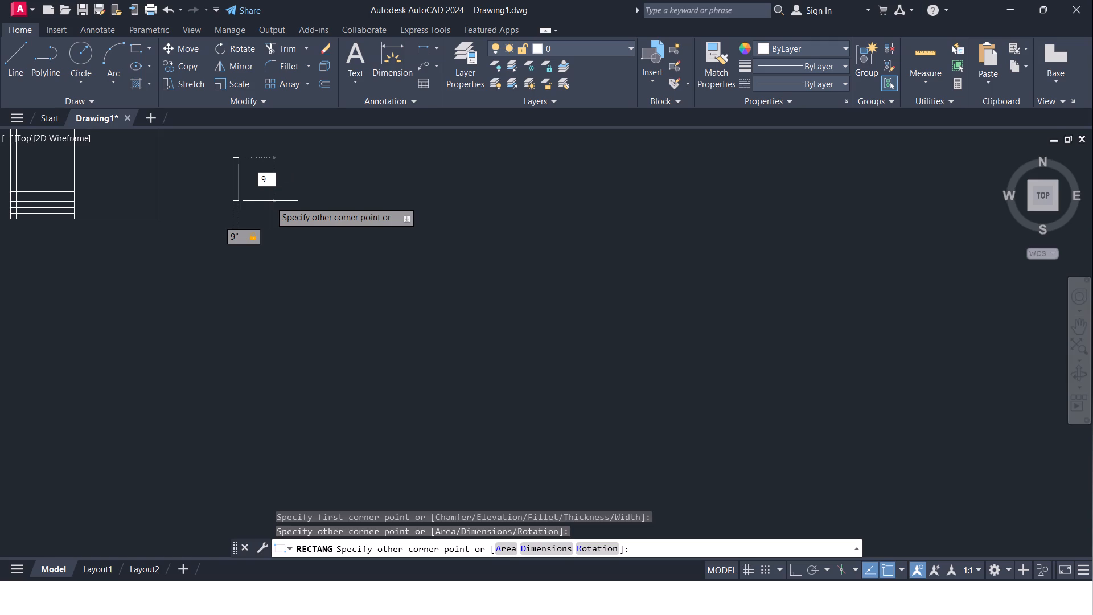
{"action": "key", "text": "Return"}
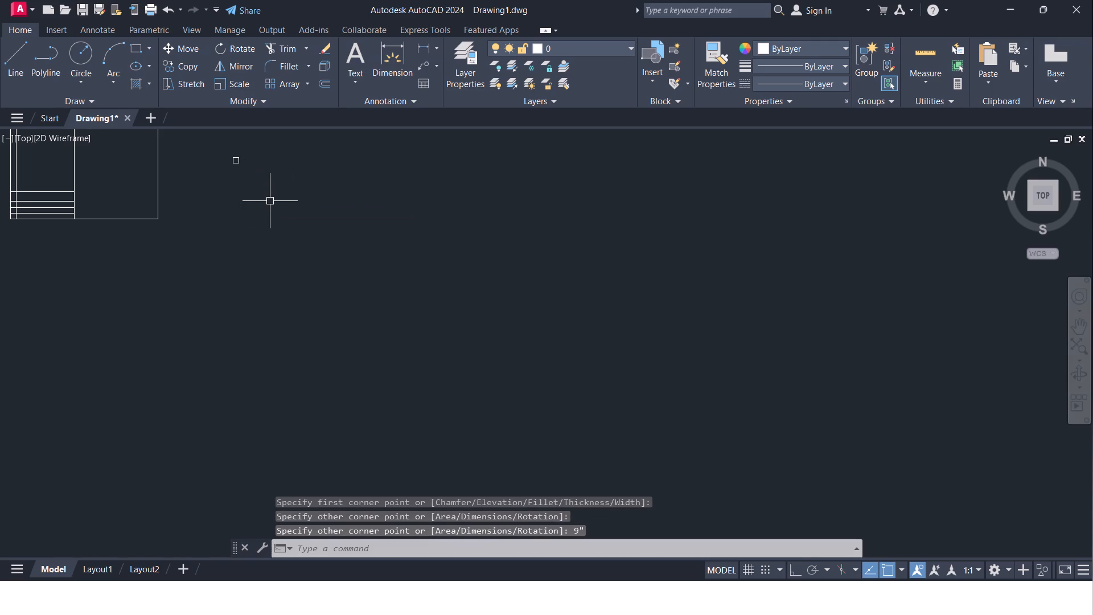
Move the 9" square by its bottom-right corner onto the plan's outer bottom-right corner, with Ortho off.
{"action": "left_click", "coordinate": [218, 147]}
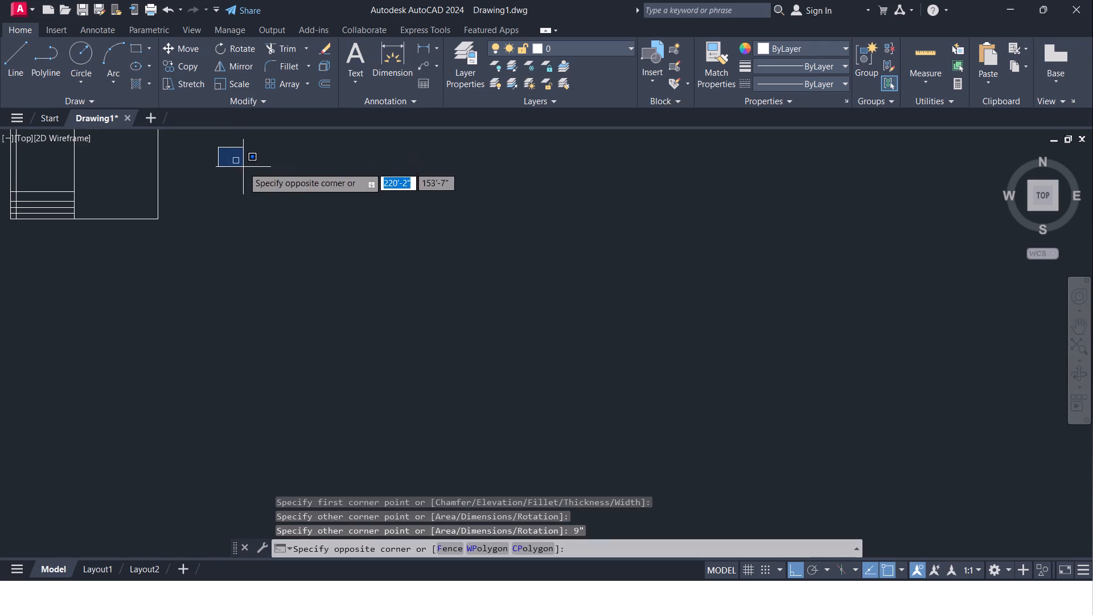
{"action": "left_click", "coordinate": [274, 196]}
{"action": "scroll", "coordinate": [262, 174], "scroll_direction": "up", "scroll_amount": 3}
{"action": "middle_click_drag", "start_coordinate": [261, 173], "coordinate": [280, 214]}
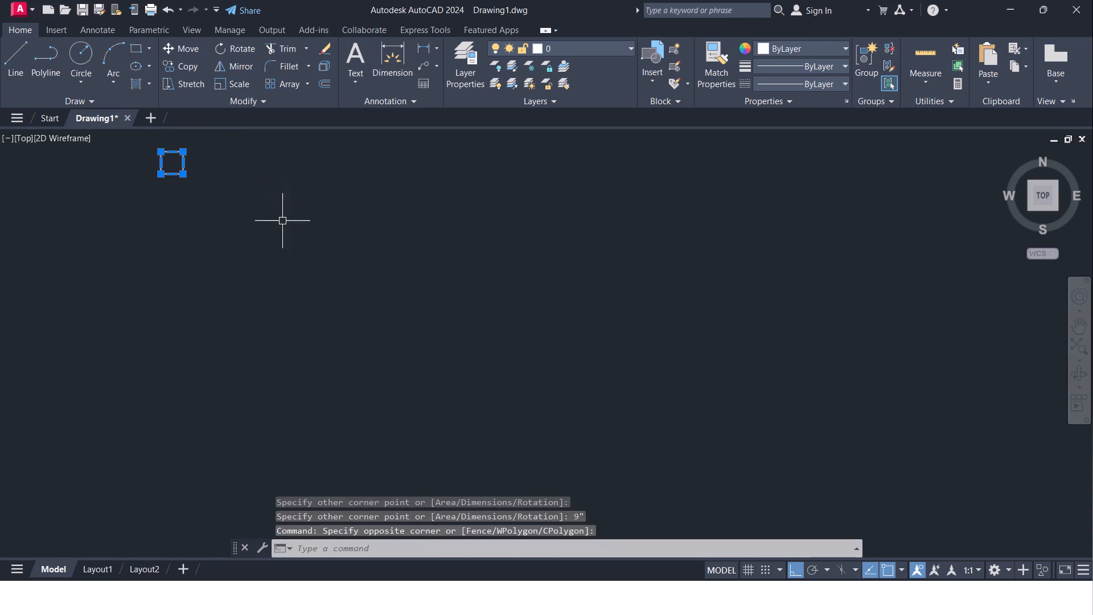
{"action": "left_click", "coordinate": [166, 50]}
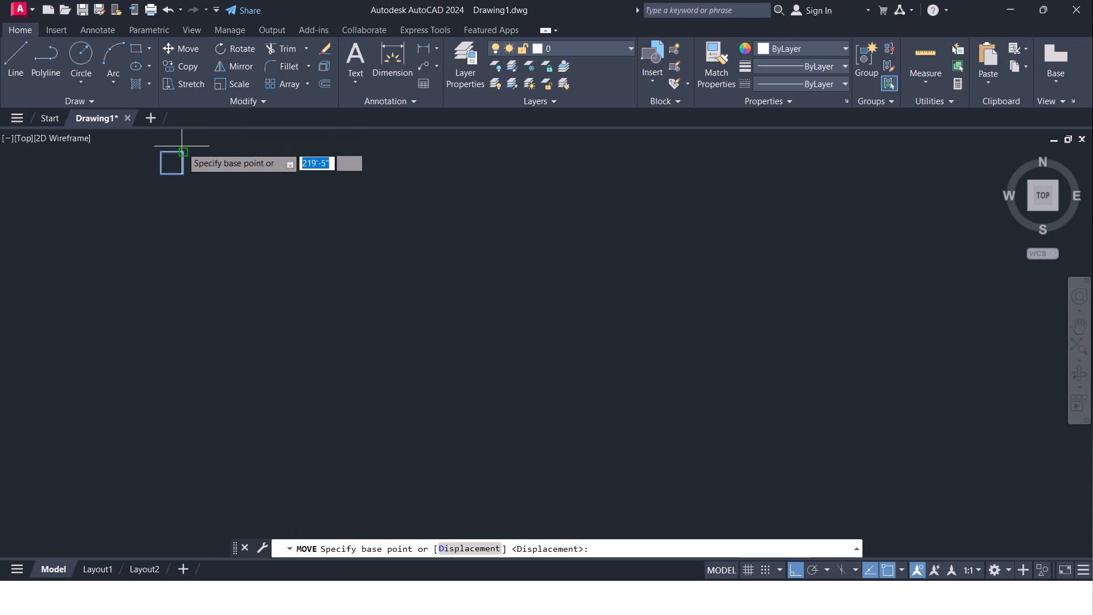
{"action": "left_click", "coordinate": [184, 177]}
{"action": "scroll", "coordinate": [185, 191], "scroll_direction": "down", "scroll_amount": 1}
{"action": "middle_click_drag", "start_coordinate": [228, 167], "coordinate": [280, 140]}
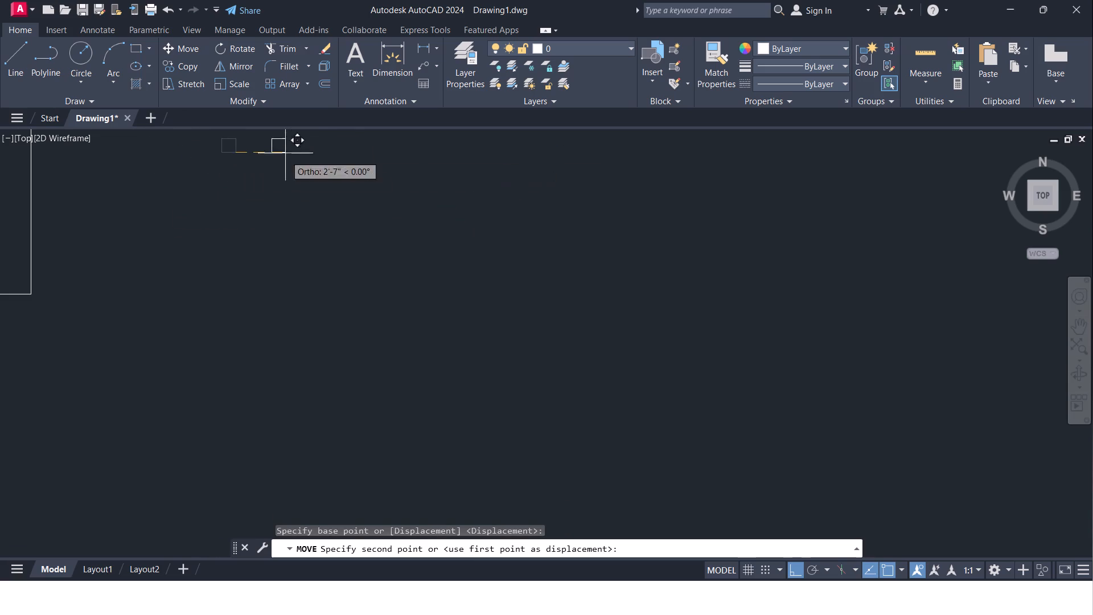
{"action": "left_click", "coordinate": [794, 571]}
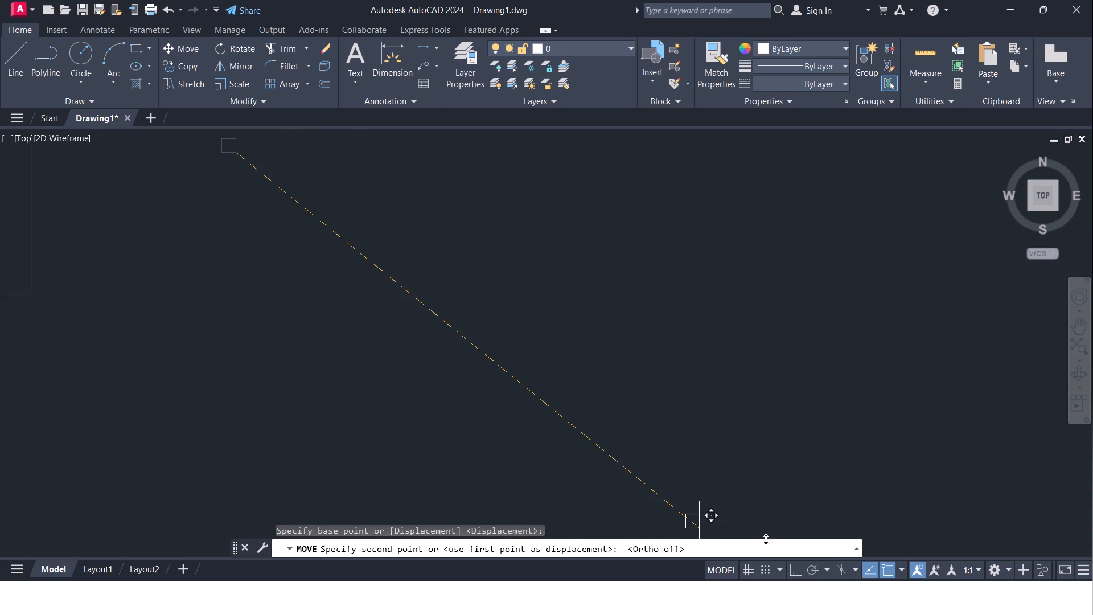
{"action": "middle_click_drag", "start_coordinate": [162, 411], "coordinate": [499, 445]}
{"action": "scroll", "coordinate": [343, 322], "scroll_direction": "up", "scroll_amount": 3}
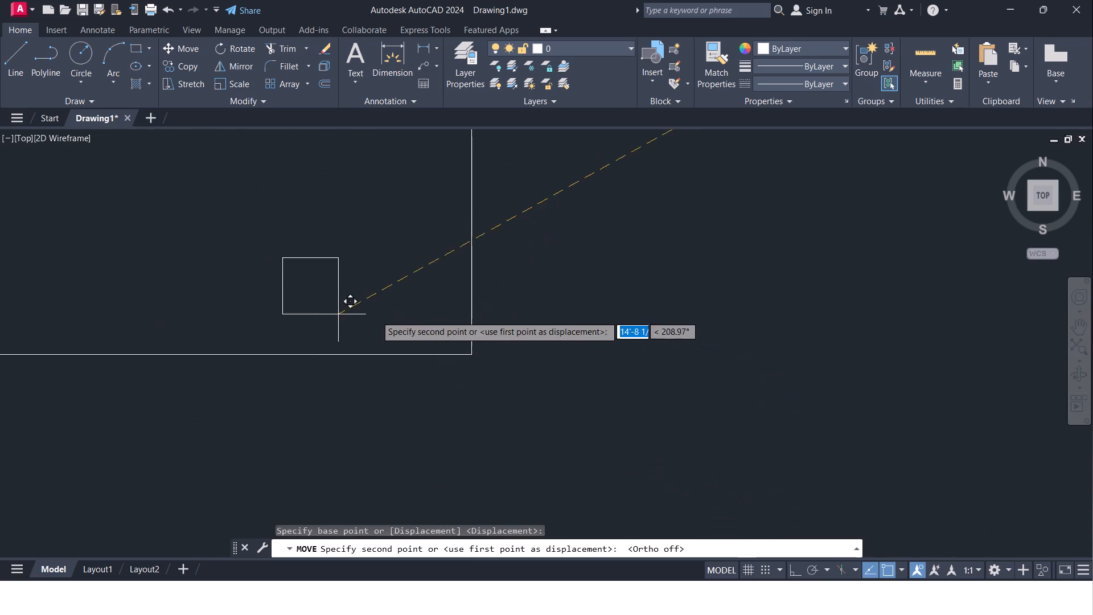
{"action": "left_click", "coordinate": [469, 355]}
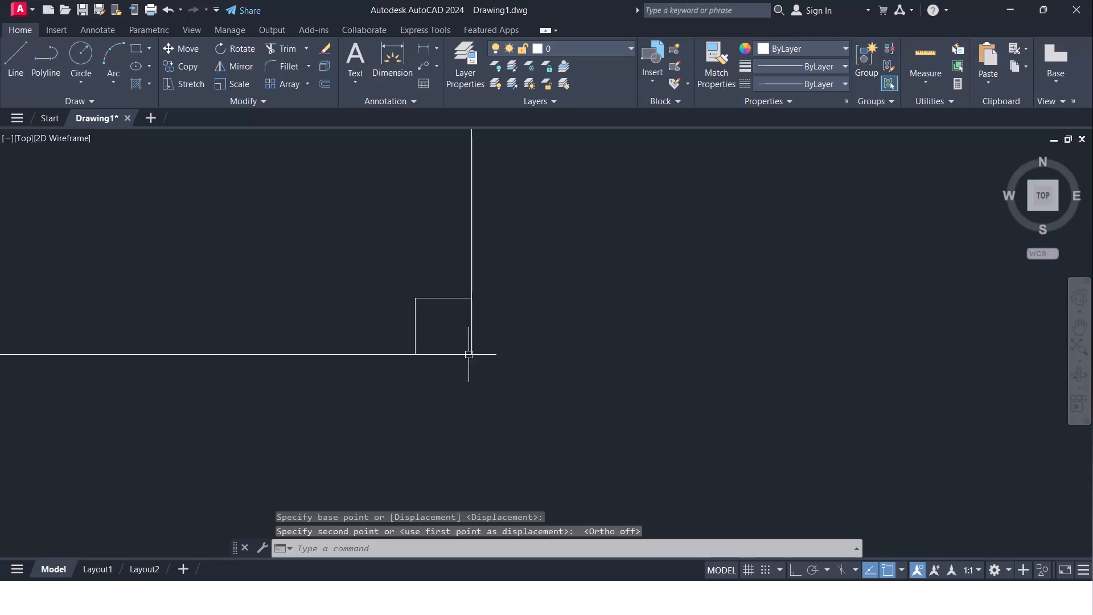
Copy the 9" square by its bottom-left corner to where the central wall's line meets the bottom wall's outer line.
{"action": "middle_click_drag", "start_coordinate": [268, 343], "coordinate": [351, 306]}
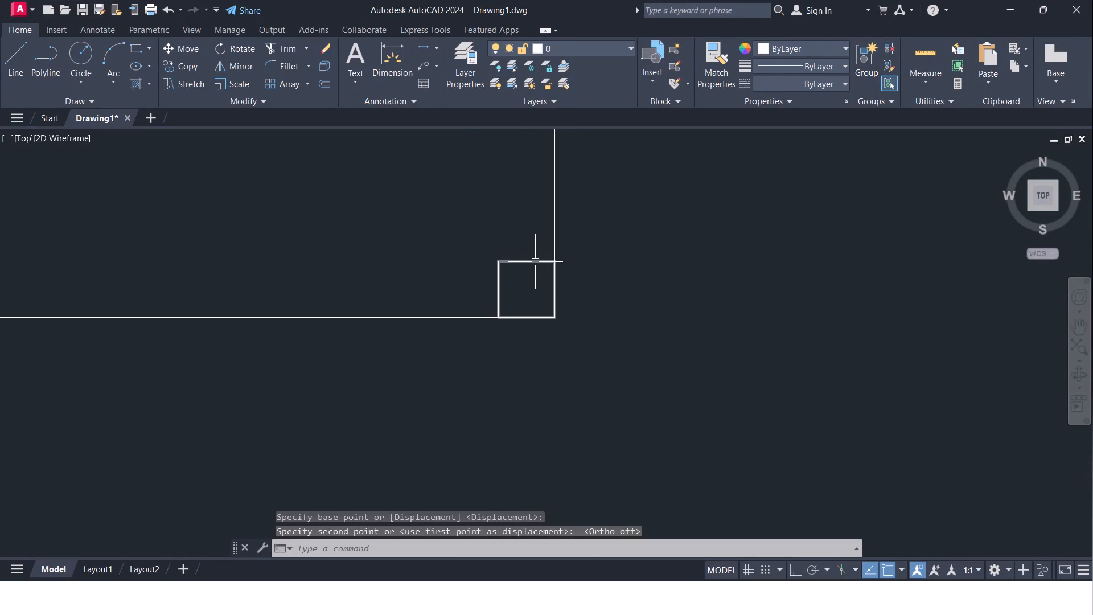
{"action": "left_click", "coordinate": [535, 263]}
{"action": "left_click", "coordinate": [177, 61]}
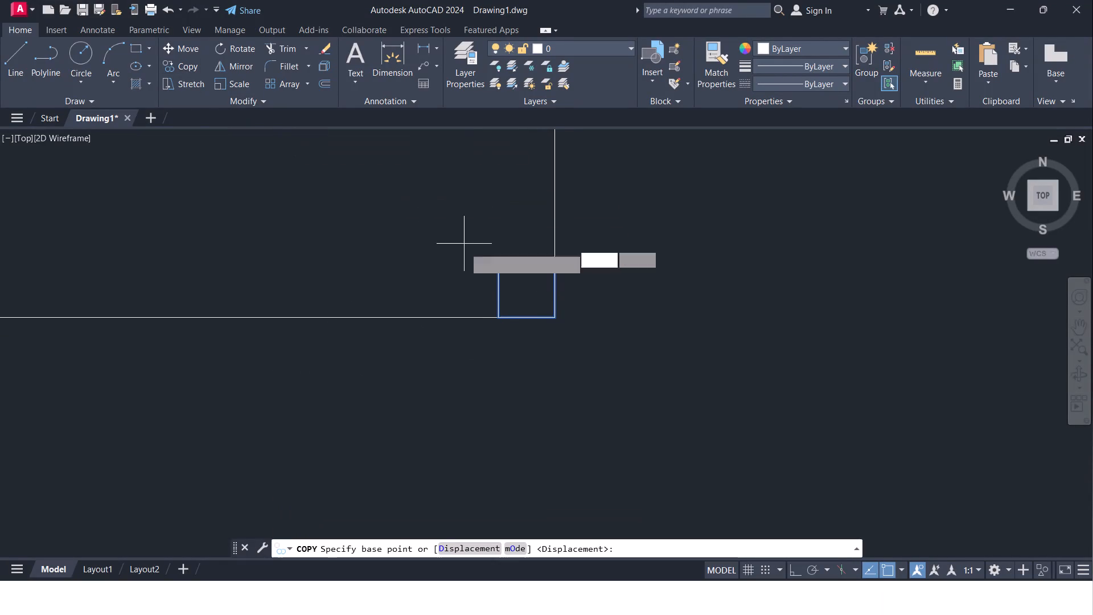
{"action": "left_click_drag", "start_coordinate": [502, 318], "coordinate": [487, 318]}
{"action": "middle_click_drag", "start_coordinate": [285, 315], "coordinate": [451, 309]}
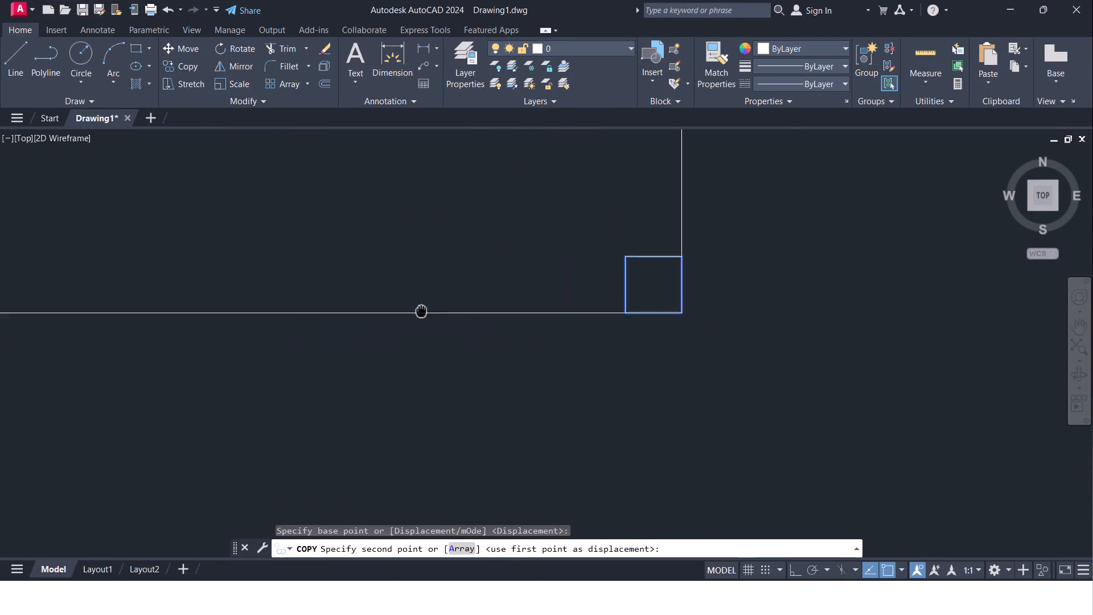
{"action": "middle_click_drag", "start_coordinate": [451, 309], "coordinate": [523, 299]}
{"action": "middle_click_drag", "start_coordinate": [0, 324], "coordinate": [404, 309]}
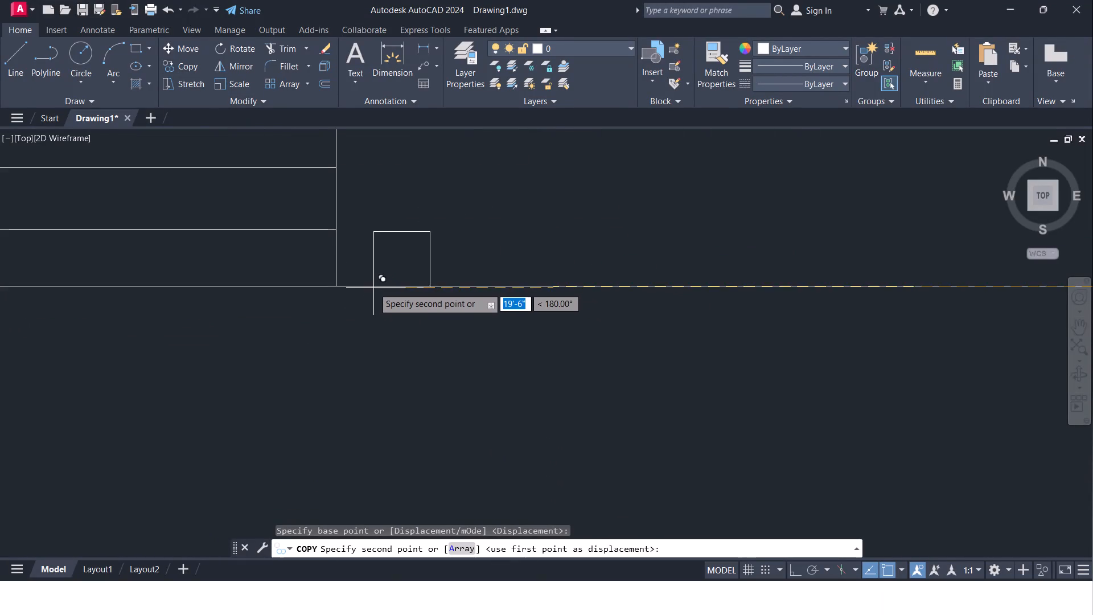
{"action": "scroll", "coordinate": [358, 276], "scroll_direction": "up", "scroll_amount": 1}
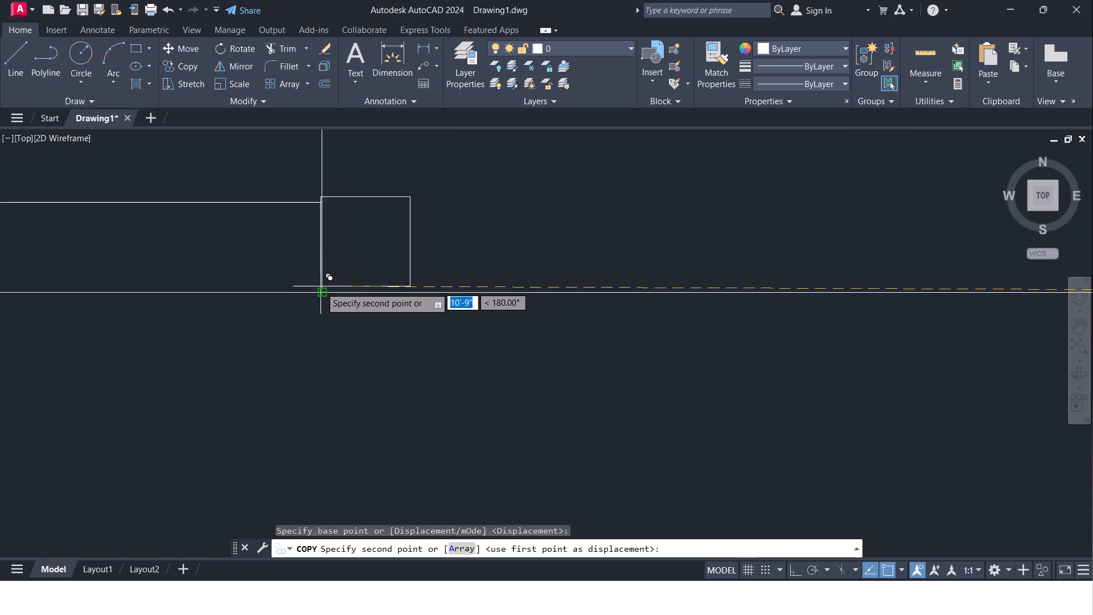
{"action": "left_click", "coordinate": [320, 291]}
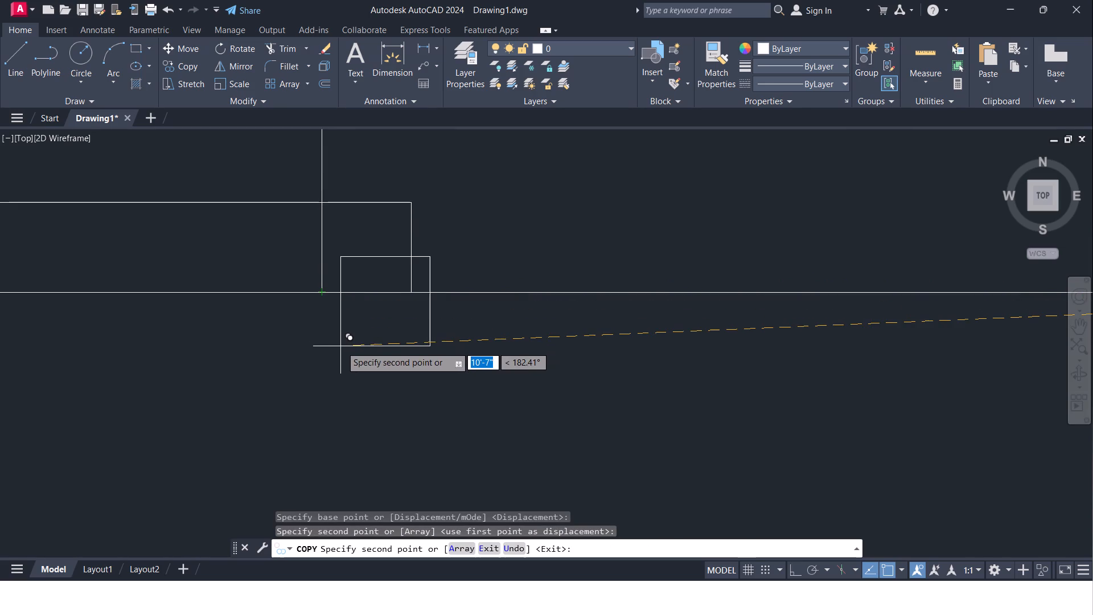
{"action": "key", "text": "Escape"}
Trim away the central wall's left line between the two lines of the lower cross wall.
{"action": "scroll", "coordinate": [341, 346], "scroll_direction": "down", "scroll_amount": 5}
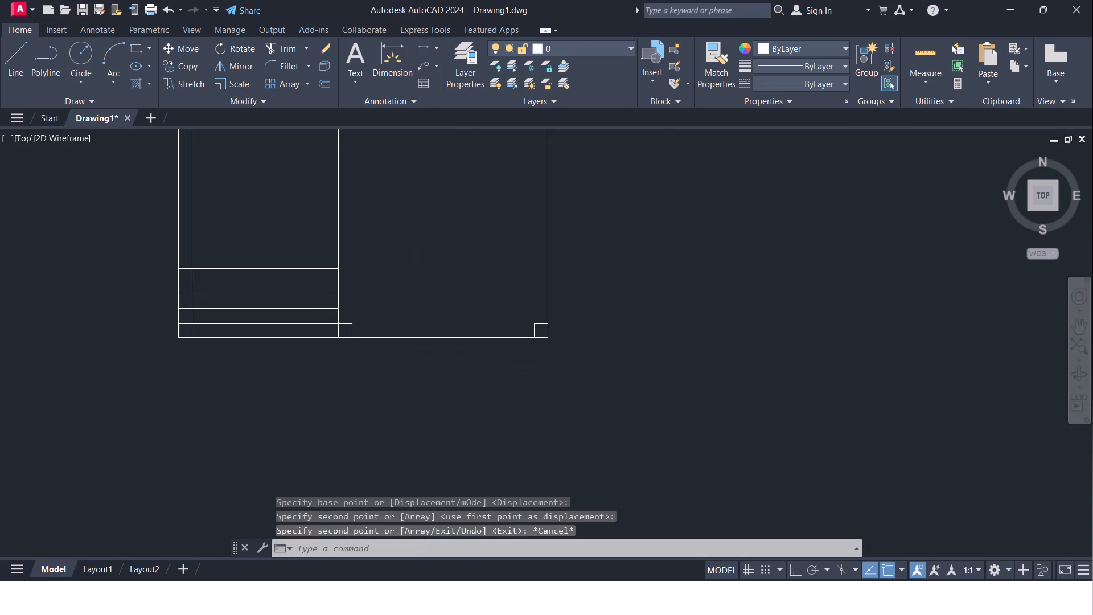
{"action": "middle_click_drag", "start_coordinate": [387, 261], "coordinate": [282, 239]}
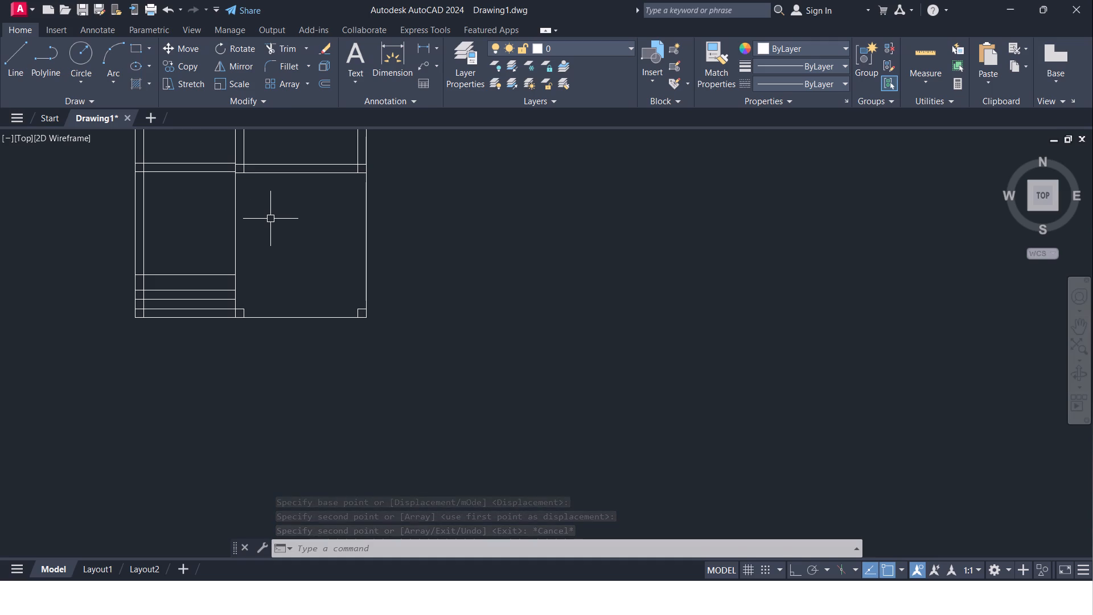
{"action": "key", "text": "Escape"}
{"action": "type", "text": "tr"}
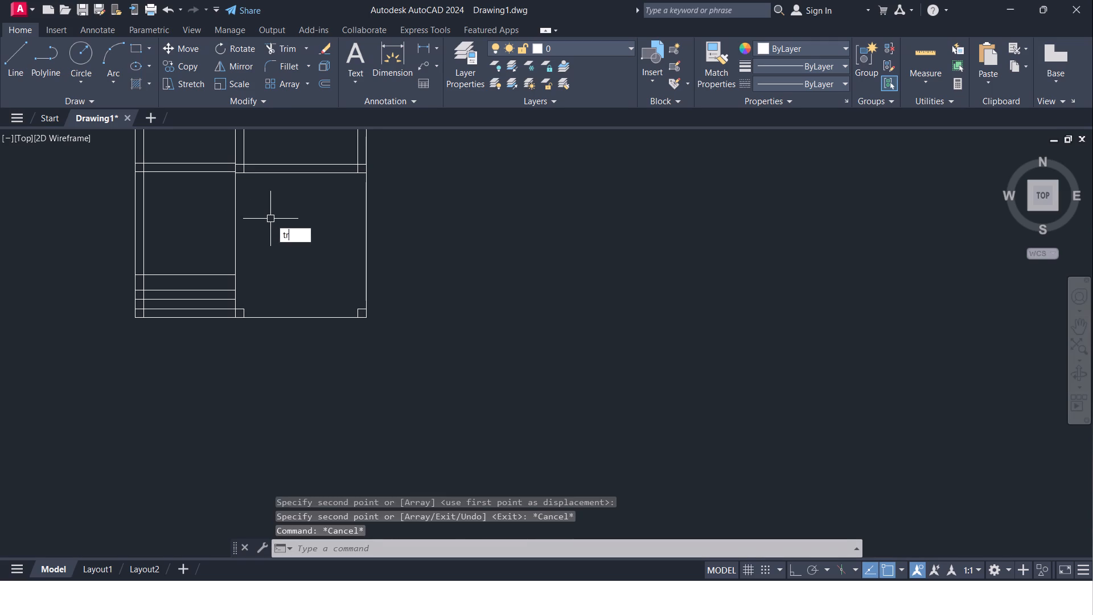
{"action": "key", "text": "Return"}
{"action": "key", "text": "Return"}
{"action": "scroll", "coordinate": [201, 158], "scroll_direction": "up", "scroll_amount": 2}
{"action": "scroll", "coordinate": [266, 150], "scroll_direction": "up", "scroll_amount": 1}
{"action": "left_click", "coordinate": [295, 213]}
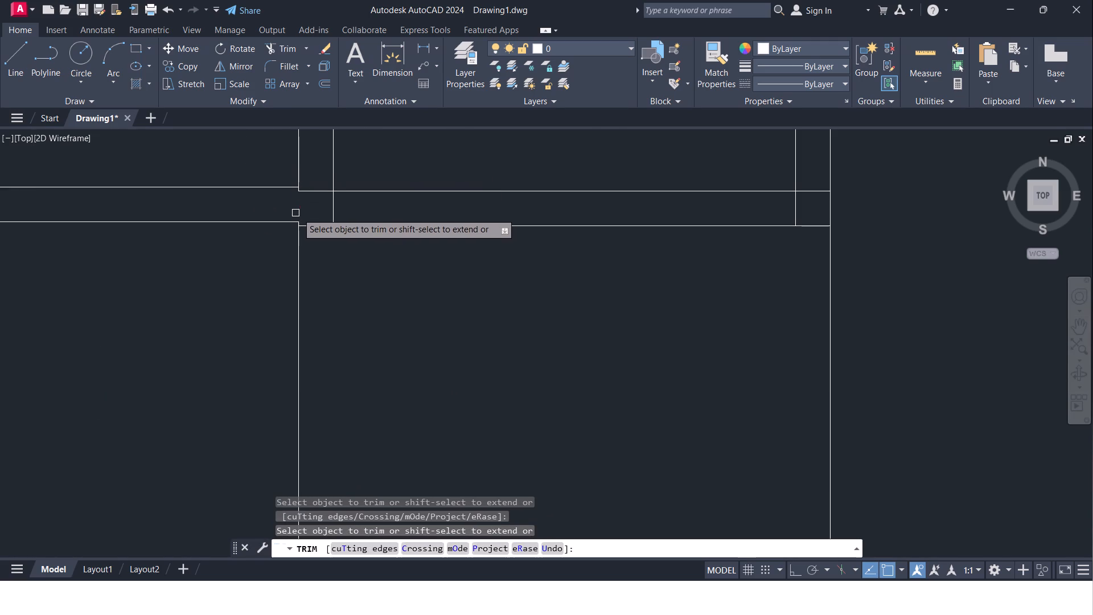
{"action": "scroll", "coordinate": [303, 216], "scroll_direction": "down", "scroll_amount": 3}
{"action": "middle_click_drag", "start_coordinate": [321, 240], "coordinate": [252, 197]}
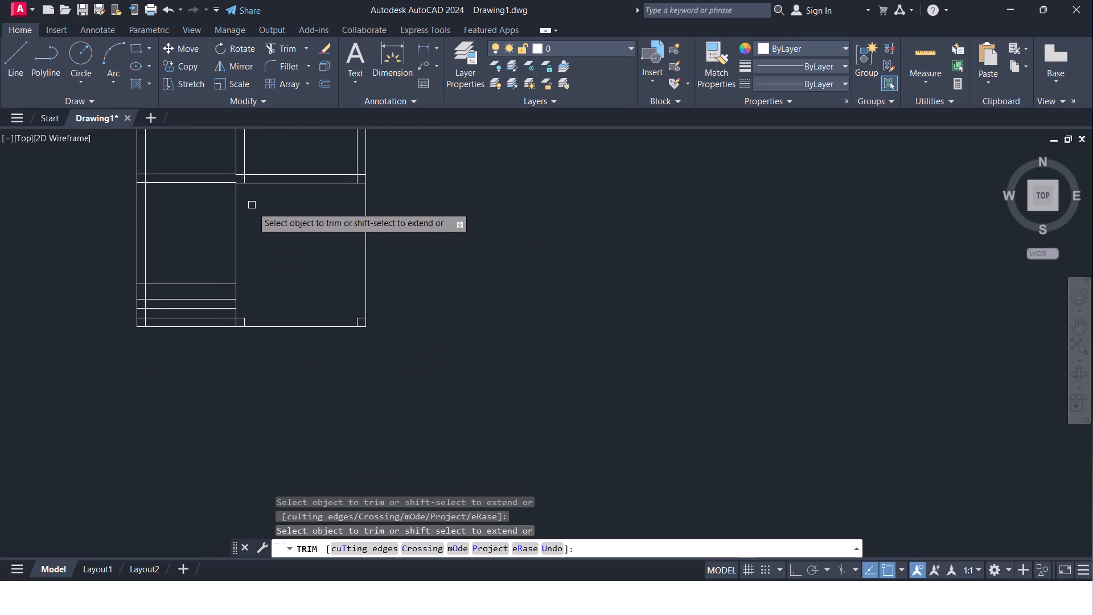
{"action": "key", "text": "Escape"}
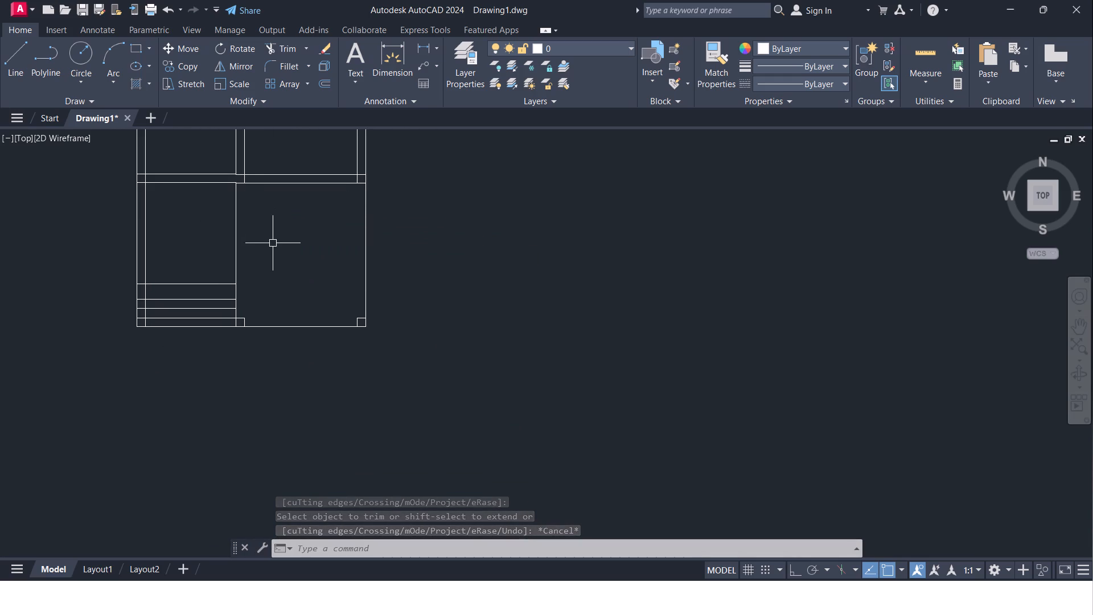
Load the ACAD_ISO02W100 (ISO dash) linetype into the drawing.
{"action": "left_click", "coordinate": [845, 82]}
{"action": "left_click", "coordinate": [845, 82]}
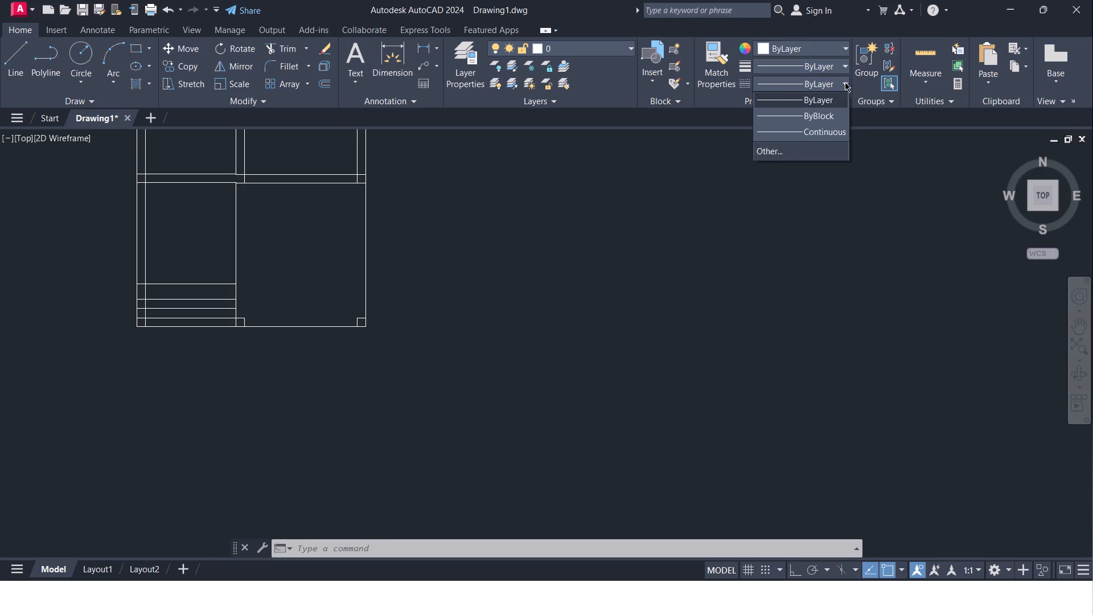
{"action": "left_click", "coordinate": [845, 82]}
{"action": "left_click", "coordinate": [812, 149]}
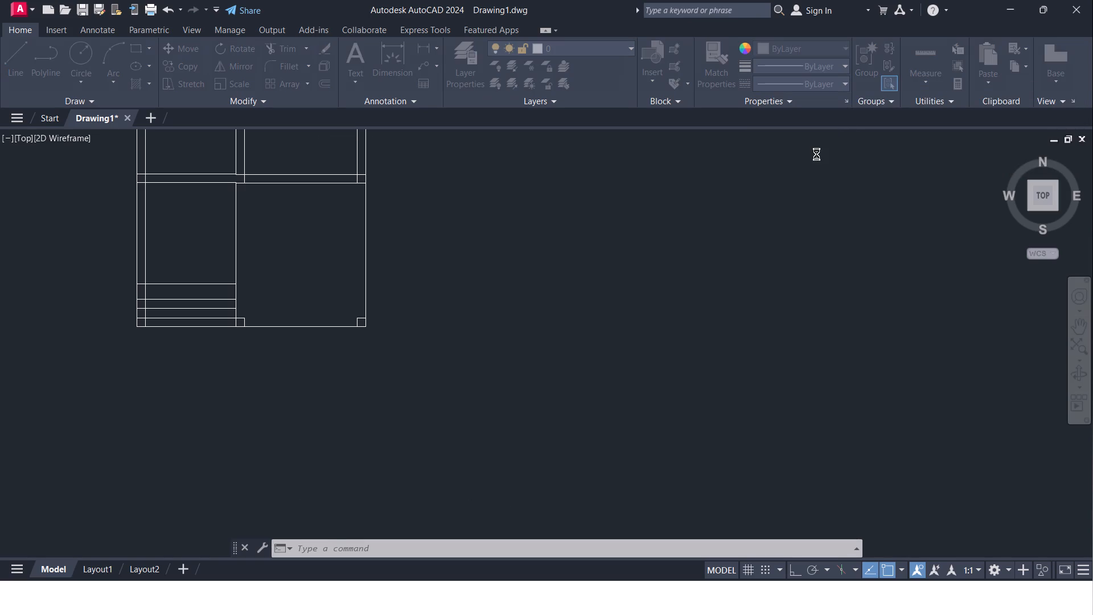
{"action": "left_click", "coordinate": [668, 176]}
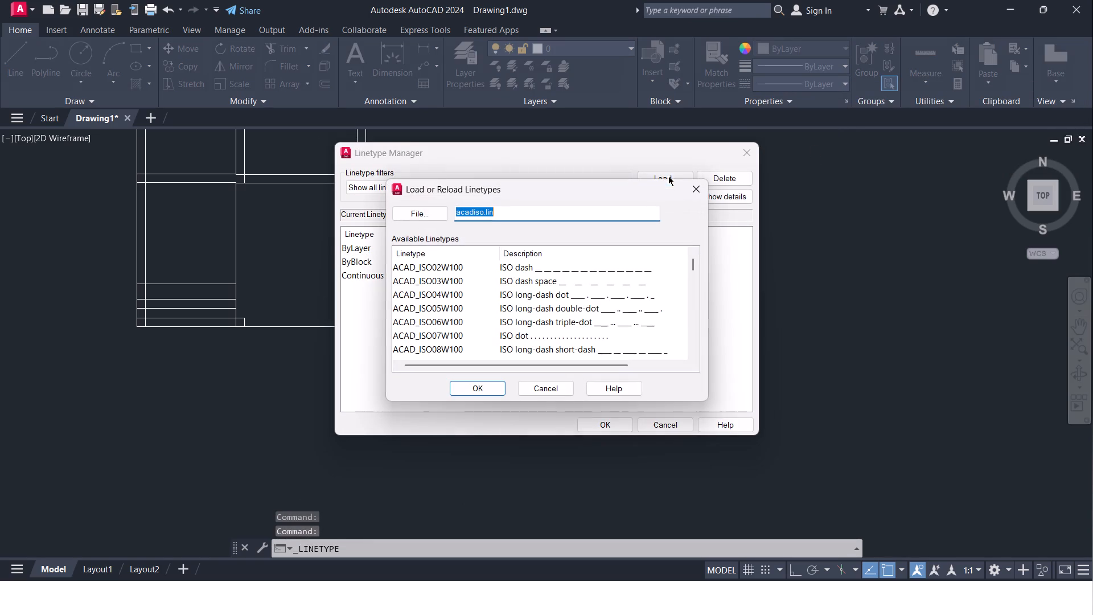
{"action": "left_click", "coordinate": [506, 268]}
{"action": "left_click", "coordinate": [484, 390]}
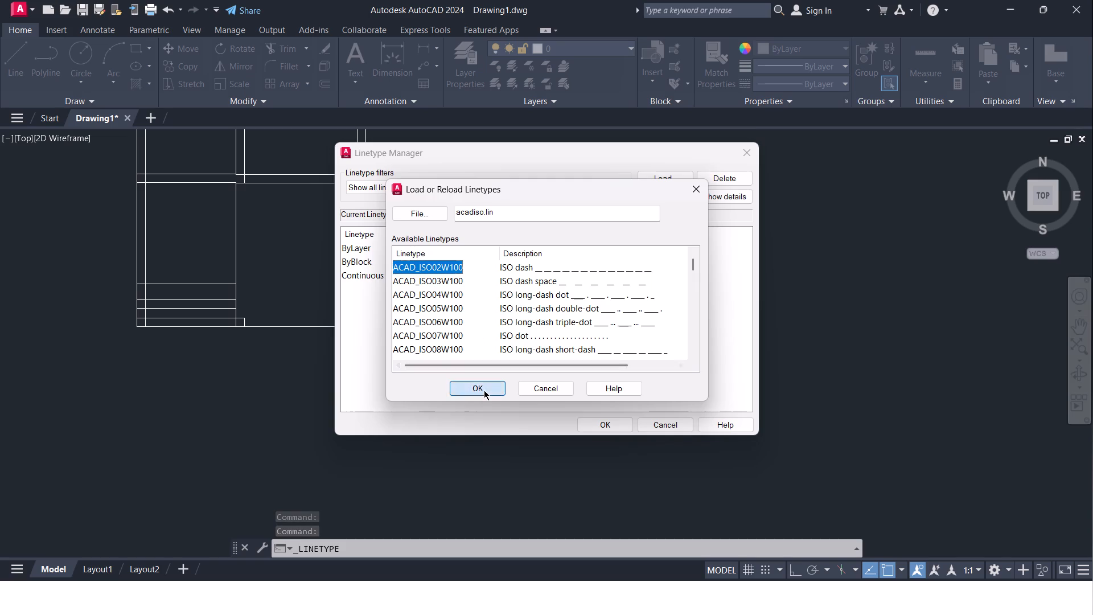
{"action": "left_click", "coordinate": [492, 277]}
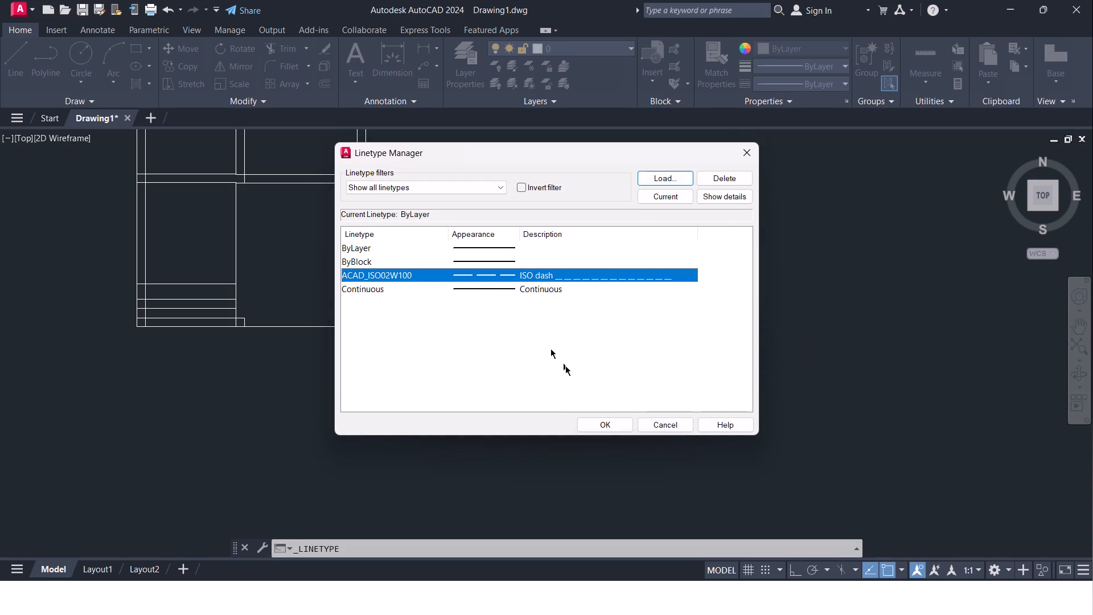
{"action": "left_click", "coordinate": [608, 423]}
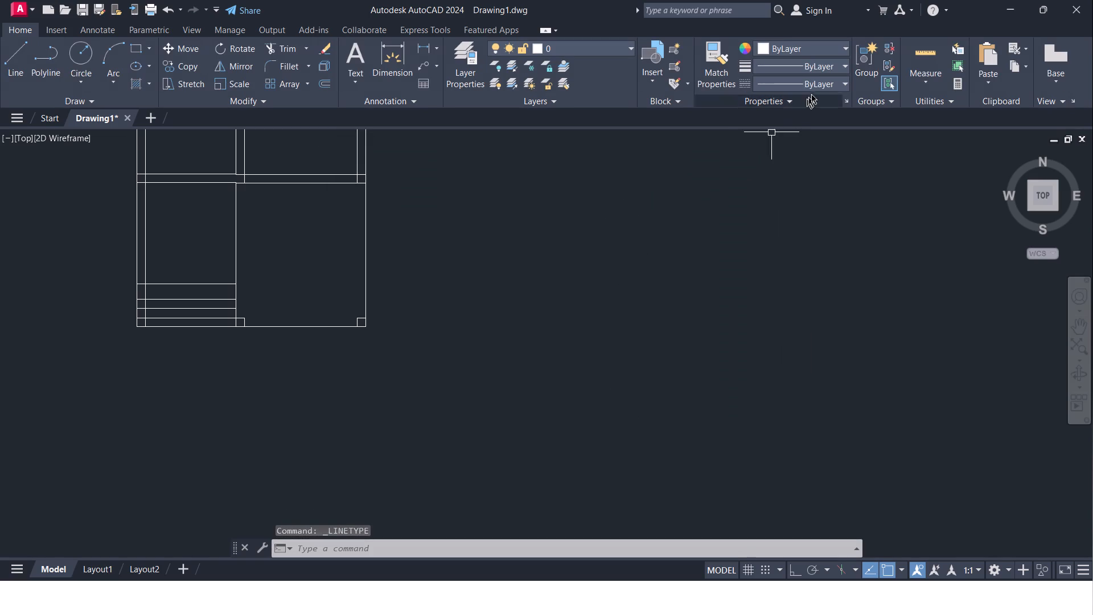
Make ACAD_ISO02W100 the current linetype and draw a short sample line in the empty space beside the plan.
{"action": "left_click", "coordinate": [822, 85]}
{"action": "left_click", "coordinate": [783, 133]}
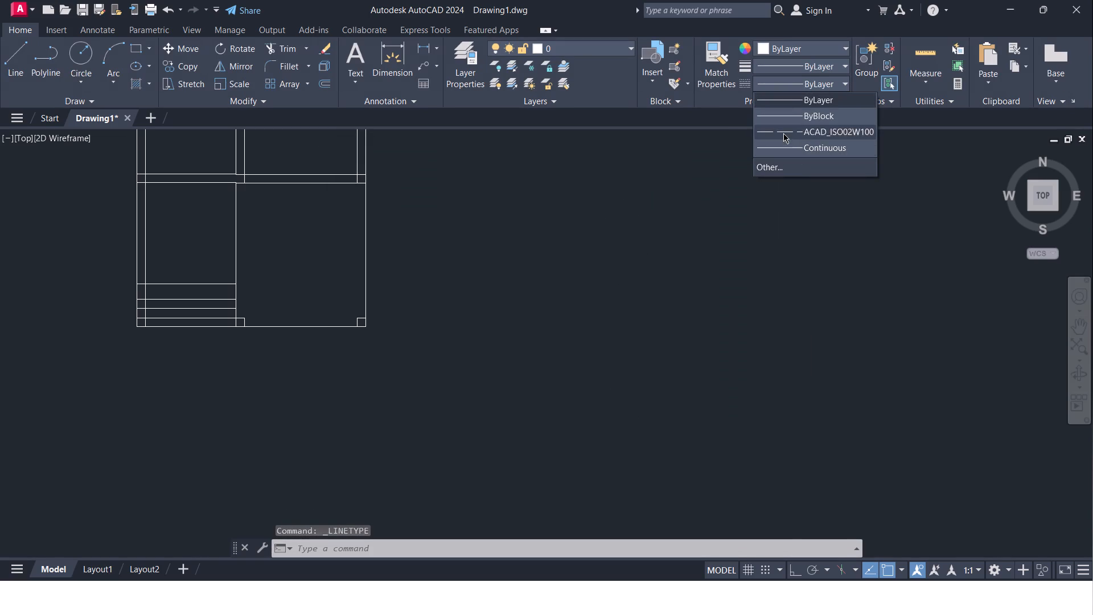
{"action": "left_click", "coordinate": [12, 69]}
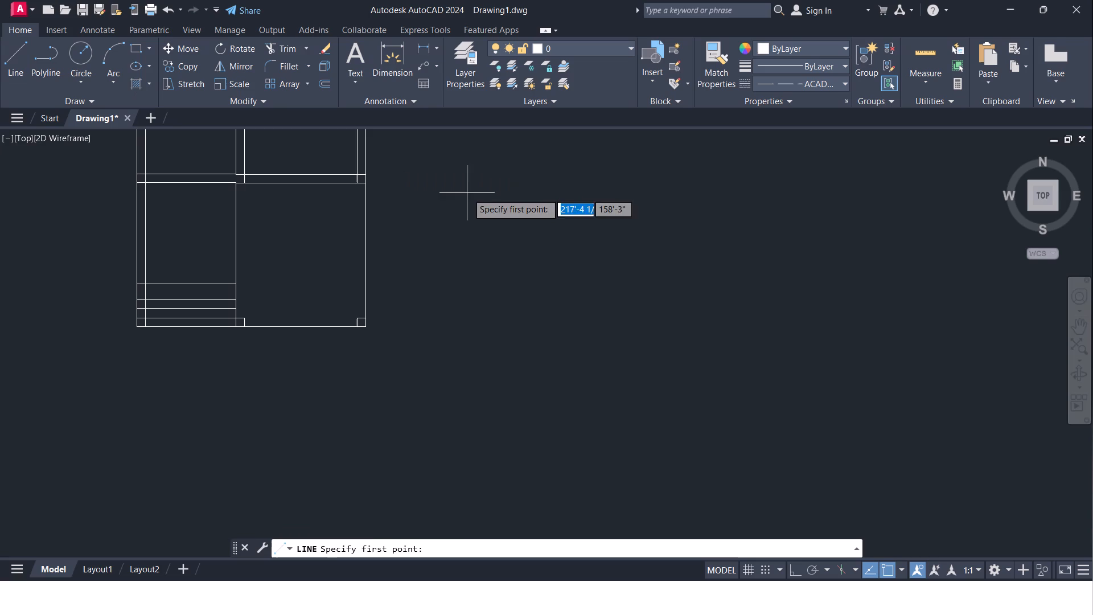
{"action": "left_click", "coordinate": [470, 209]}
{"action": "left_click", "coordinate": [538, 206]}
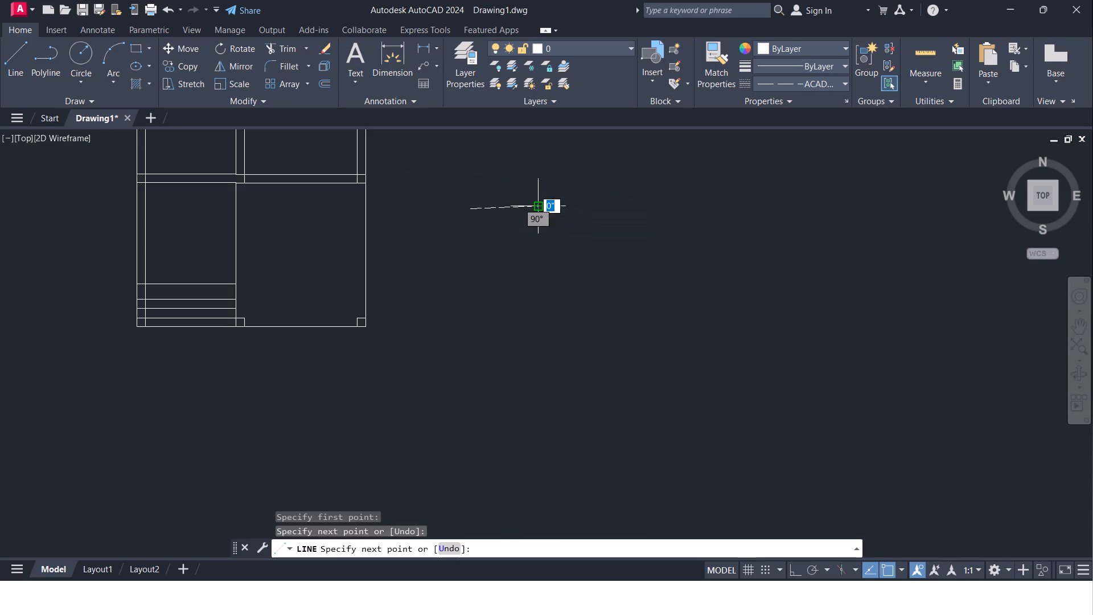
{"action": "key", "text": "Escape"}
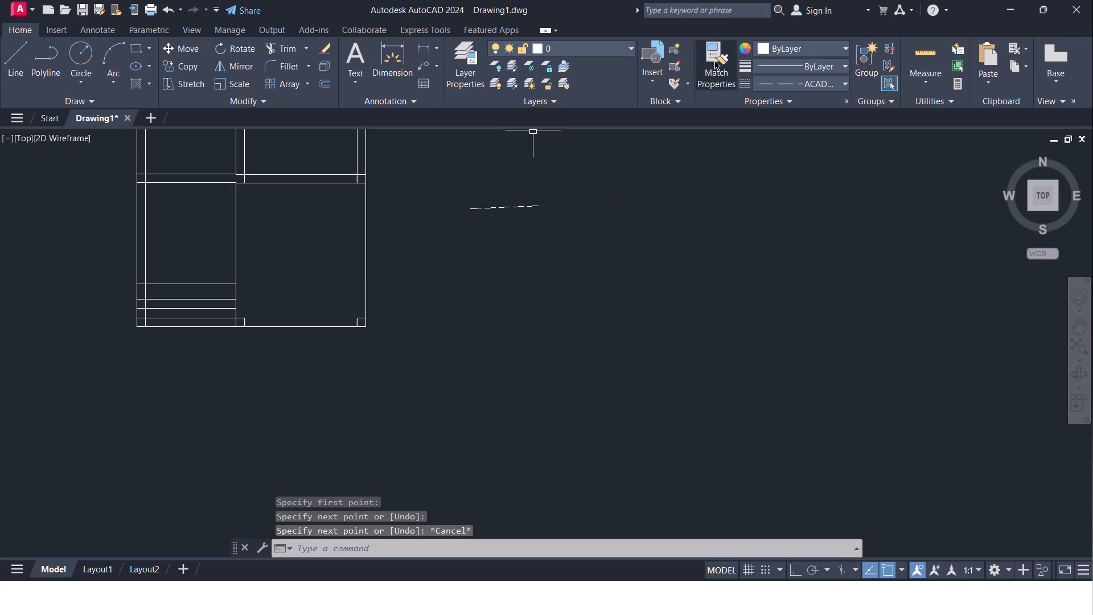
Match the dashed sample line's properties onto the central line between the lower cross wall and the bottom wall.
{"action": "left_click", "coordinate": [714, 61]}
{"action": "left_click", "coordinate": [513, 212]}
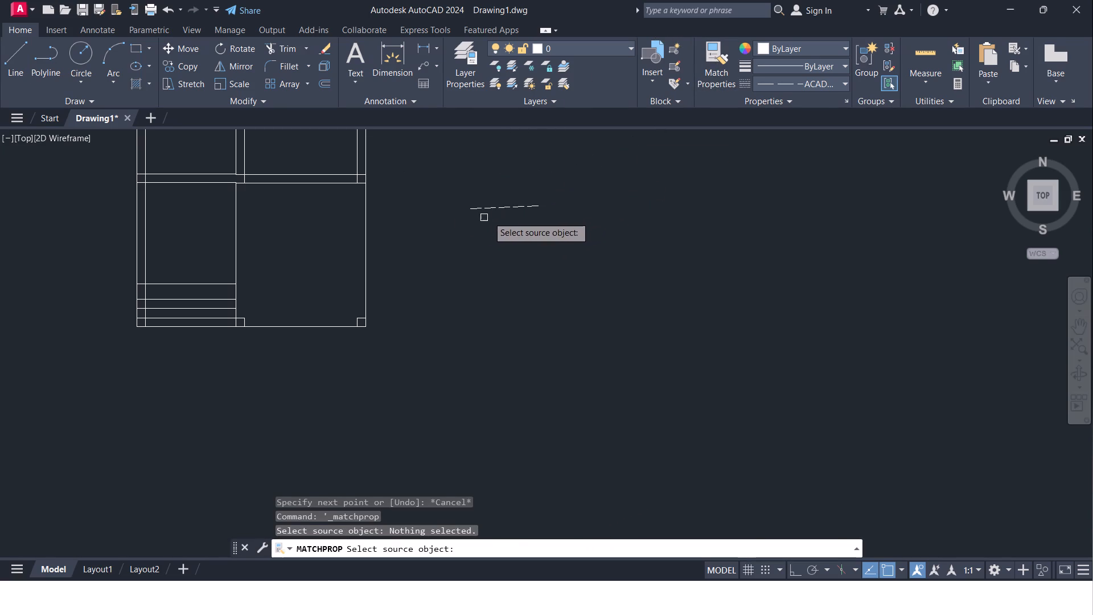
{"action": "left_click", "coordinate": [499, 208]}
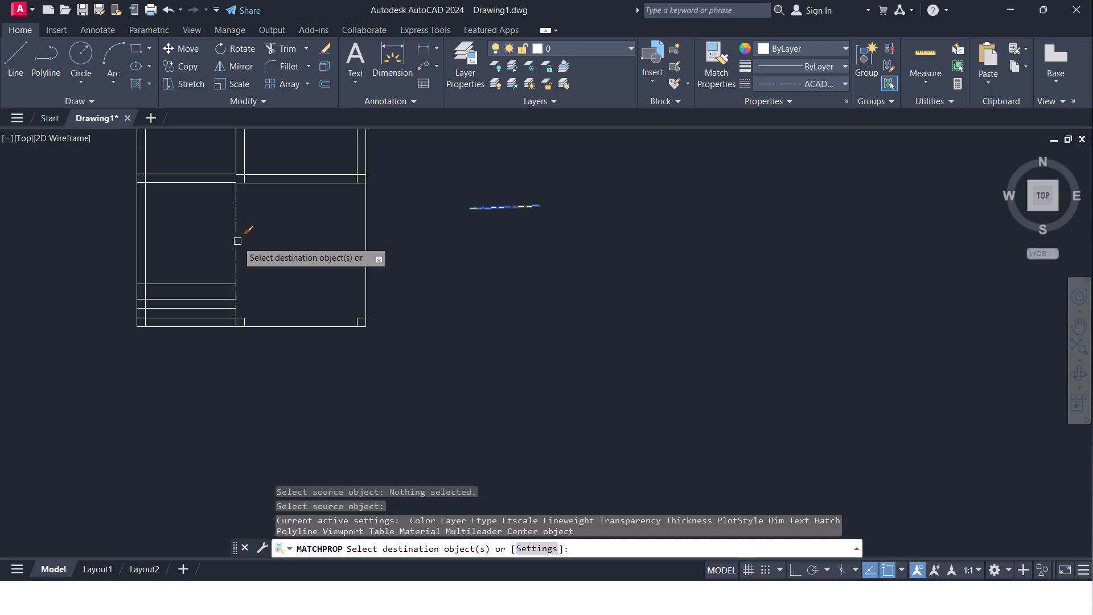
{"action": "left_click", "coordinate": [237, 241]}
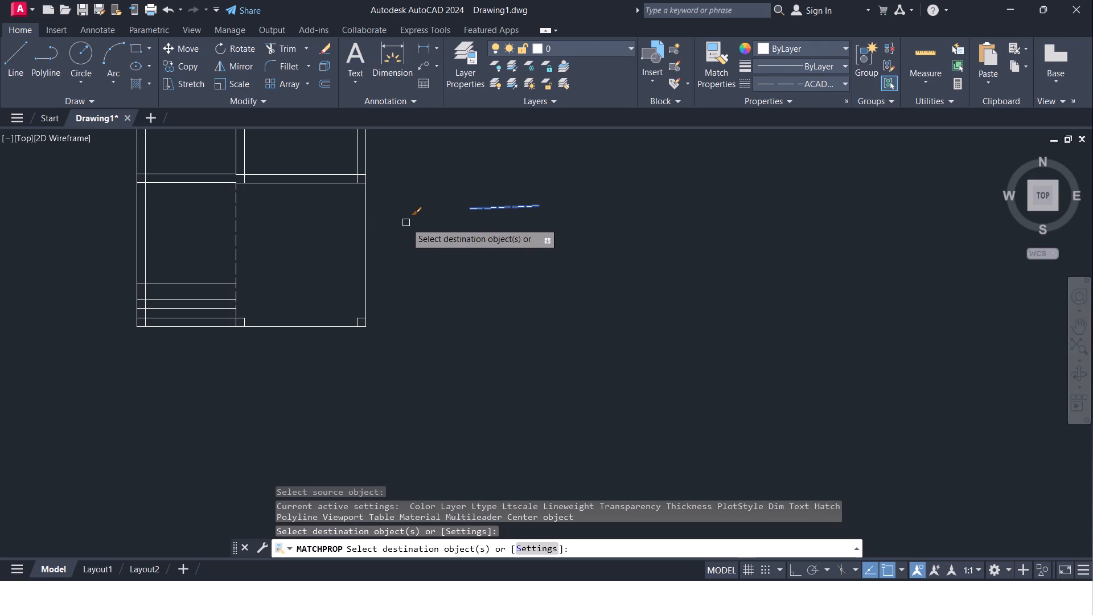
{"action": "key", "text": "Escape"}
Trim the lower cross wall's upper line and the right wall's inner line where they overlap at the junction.
{"action": "type", "text": "tr"}
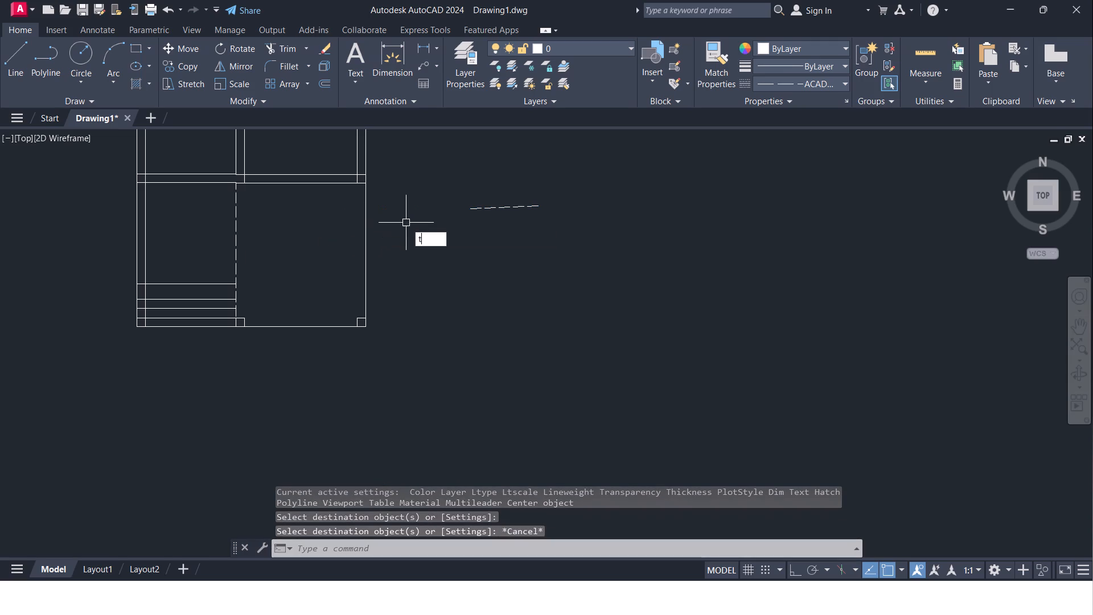
{"action": "key", "text": "Return"}
{"action": "key", "text": "Return"}
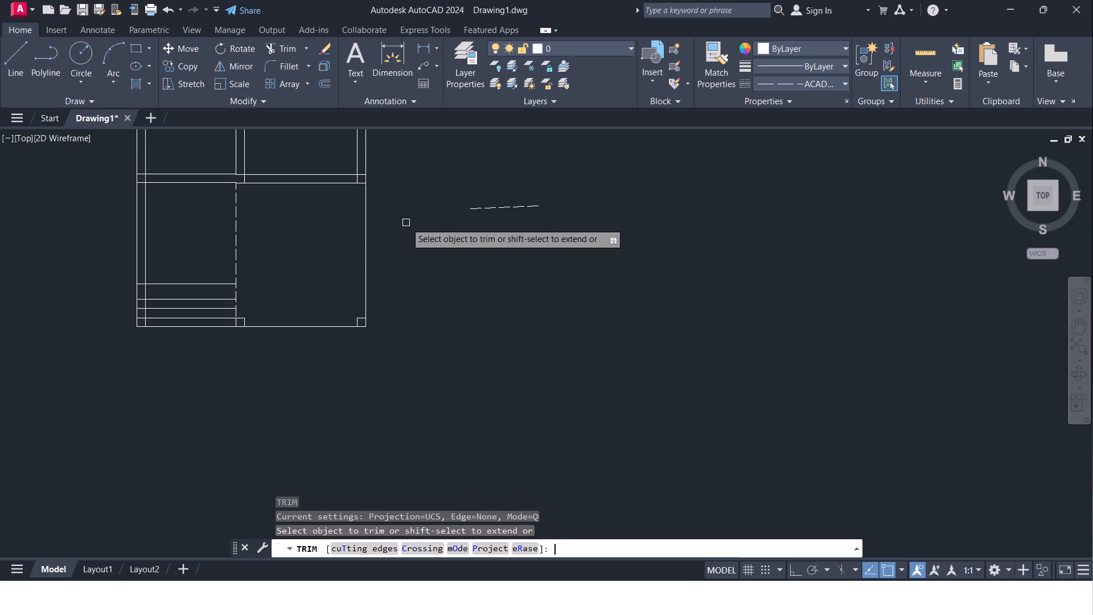
{"action": "scroll", "coordinate": [360, 179], "scroll_direction": "up", "scroll_amount": 3}
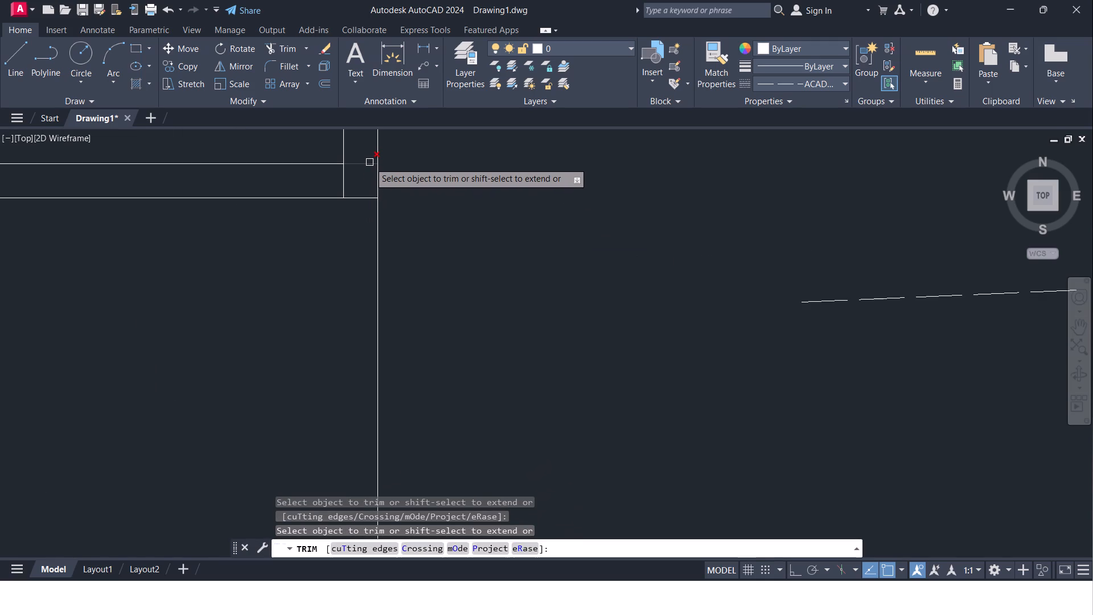
{"action": "left_click", "coordinate": [369, 162]}
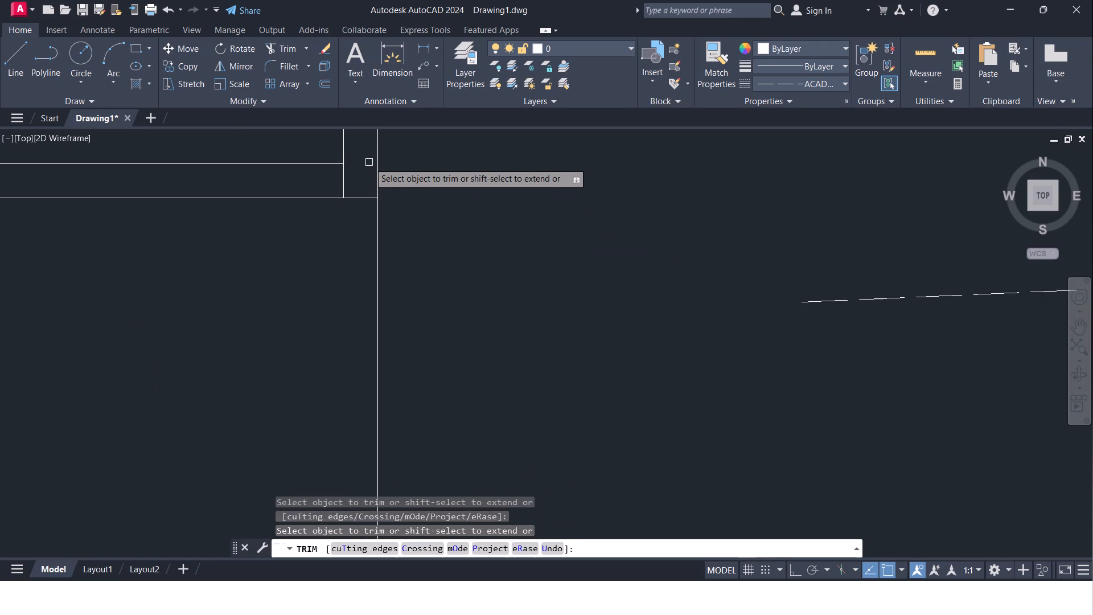
{"action": "scroll", "coordinate": [358, 185], "scroll_direction": "down", "scroll_amount": 2}
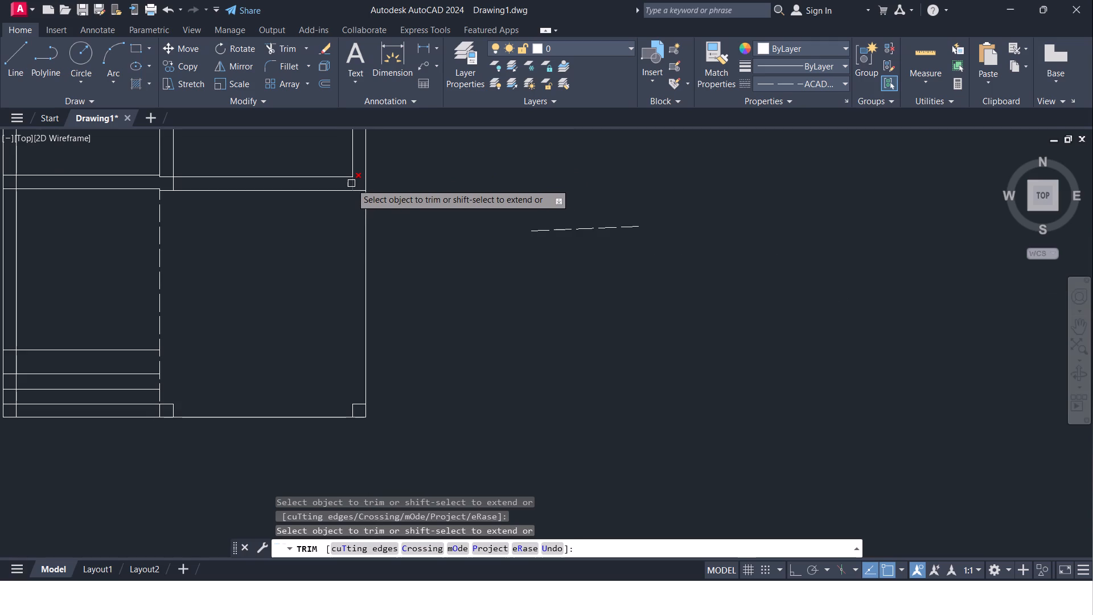
{"action": "left_click", "coordinate": [351, 183]}
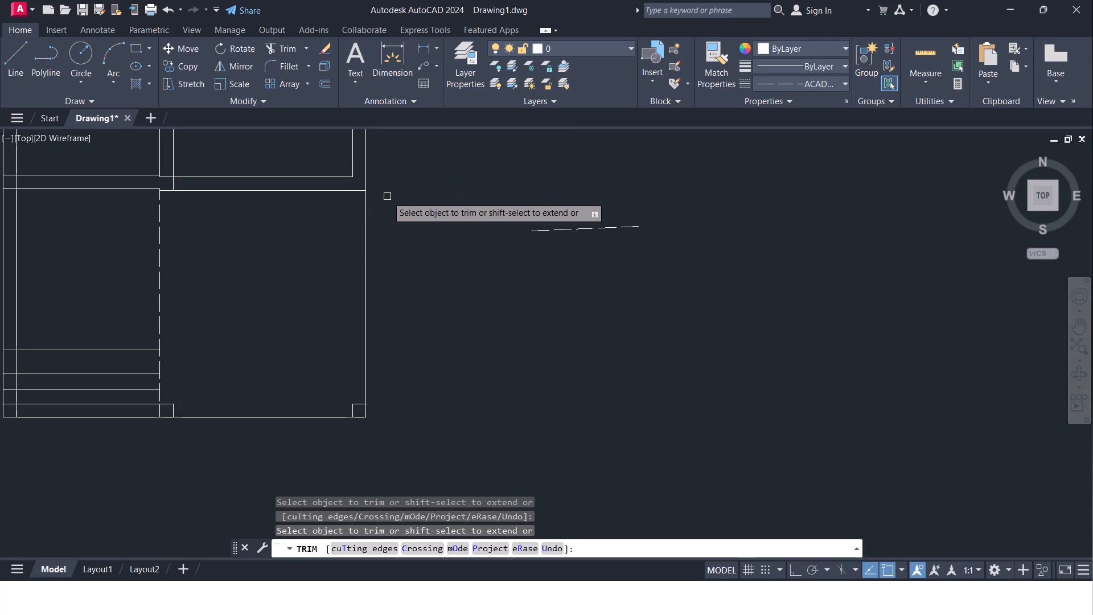
{"action": "key", "text": "Escape"}
{"action": "left_click", "coordinate": [556, 225]}
{"action": "key", "text": "Escape"}
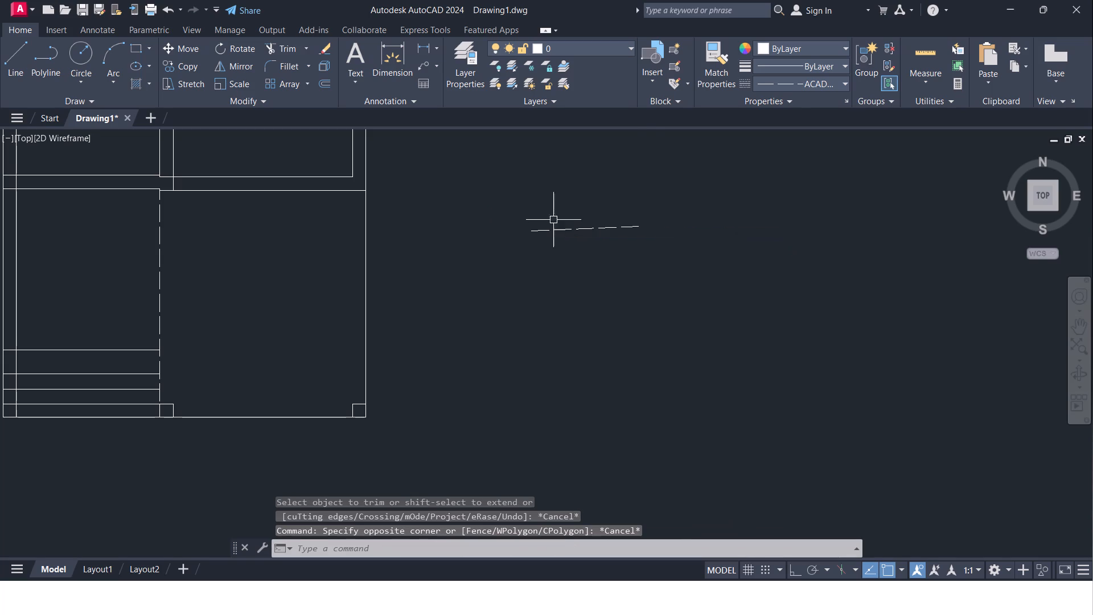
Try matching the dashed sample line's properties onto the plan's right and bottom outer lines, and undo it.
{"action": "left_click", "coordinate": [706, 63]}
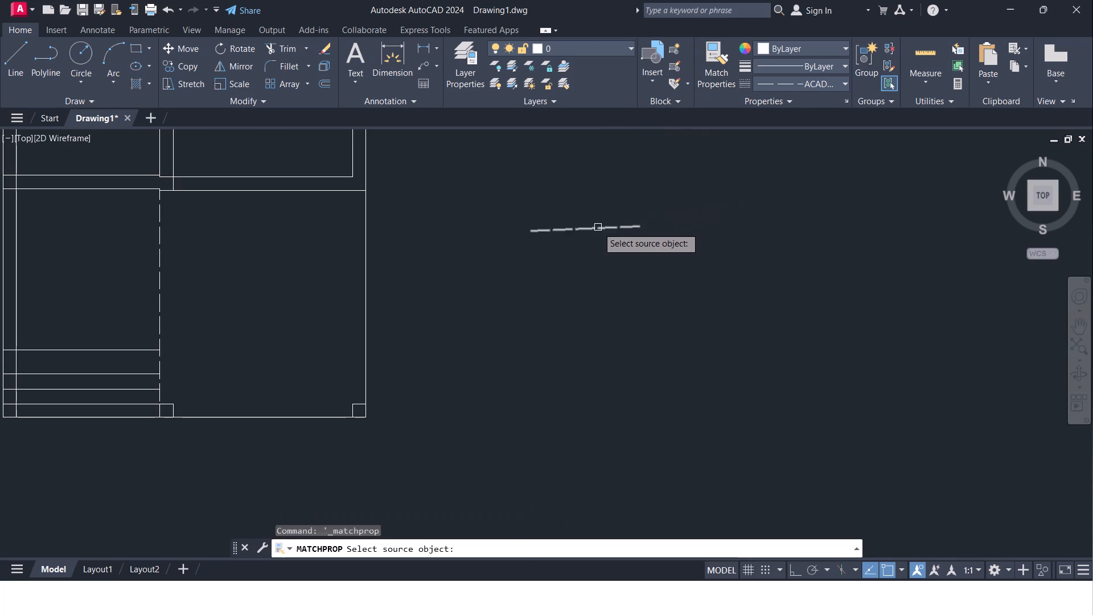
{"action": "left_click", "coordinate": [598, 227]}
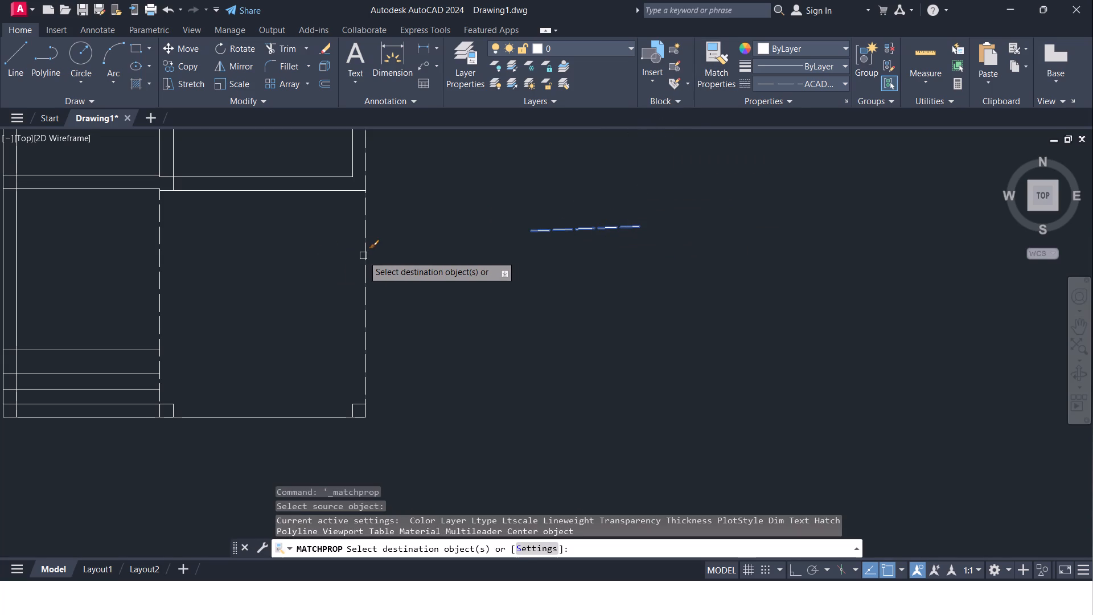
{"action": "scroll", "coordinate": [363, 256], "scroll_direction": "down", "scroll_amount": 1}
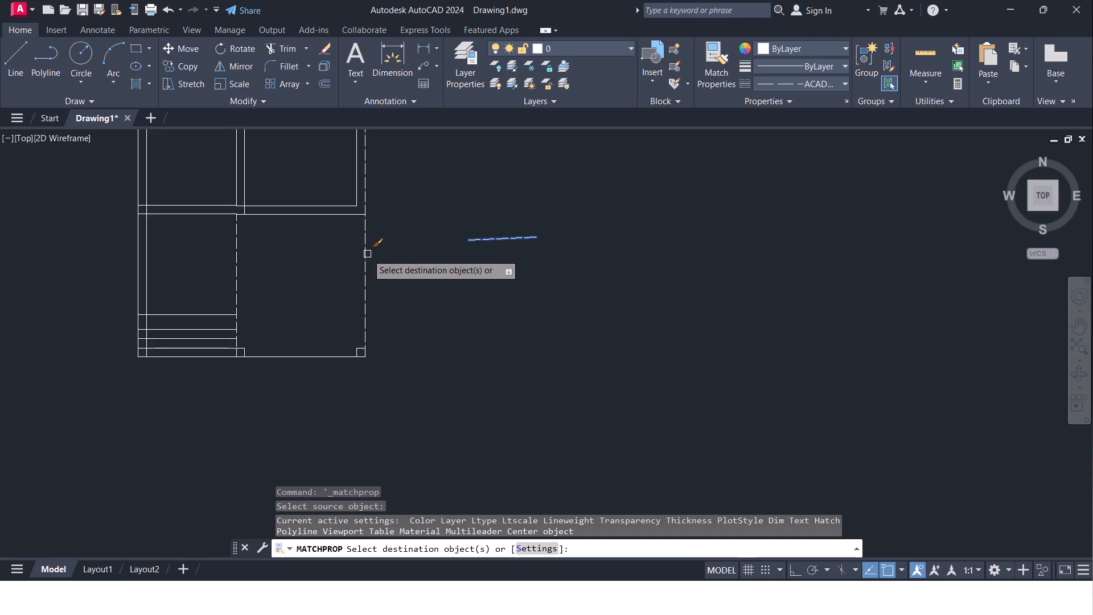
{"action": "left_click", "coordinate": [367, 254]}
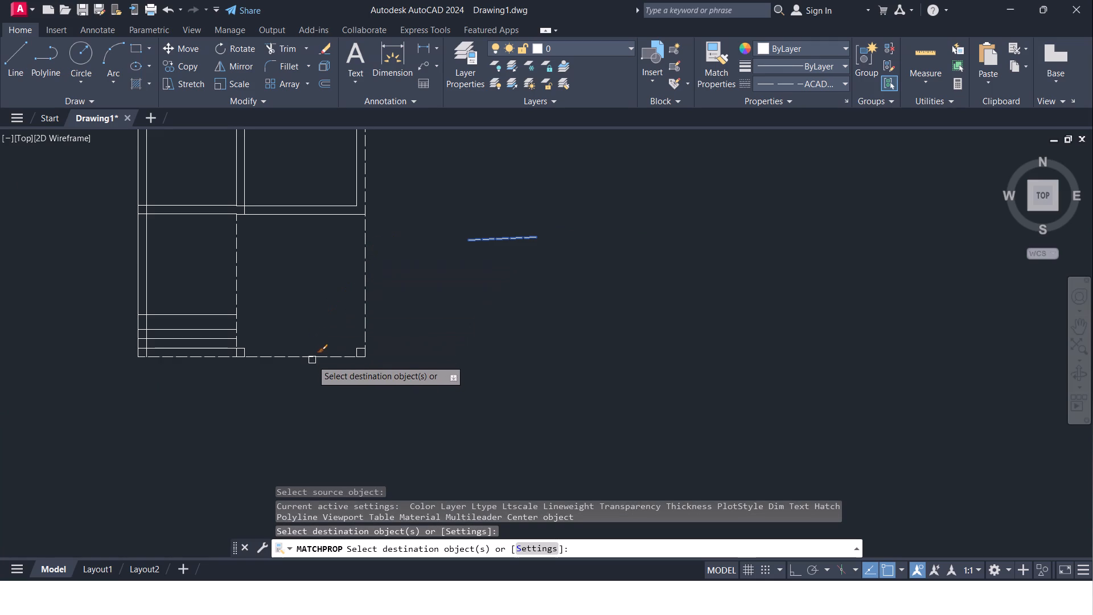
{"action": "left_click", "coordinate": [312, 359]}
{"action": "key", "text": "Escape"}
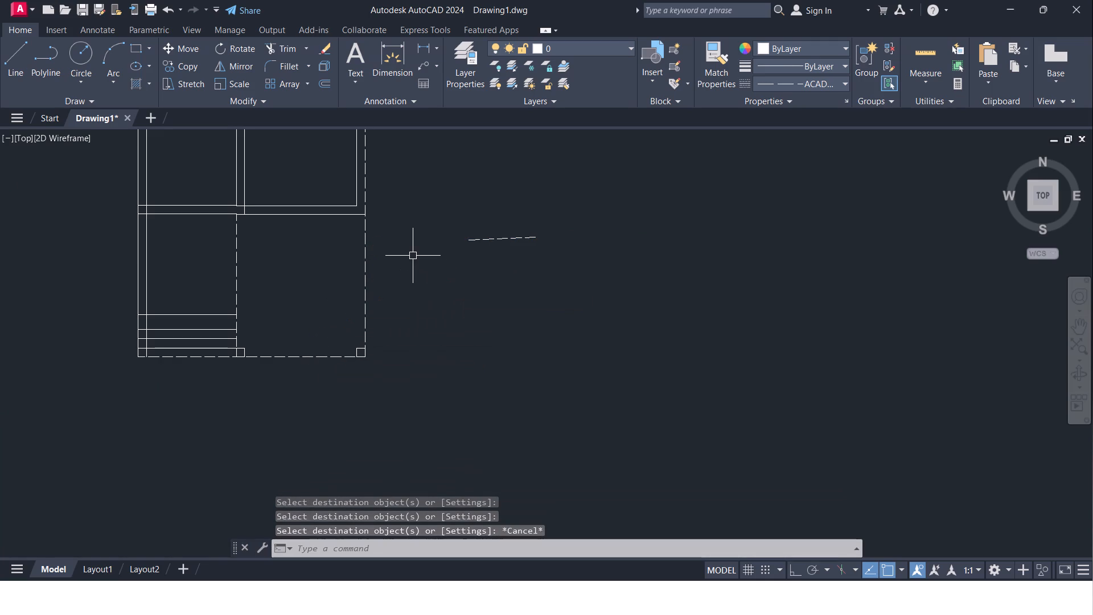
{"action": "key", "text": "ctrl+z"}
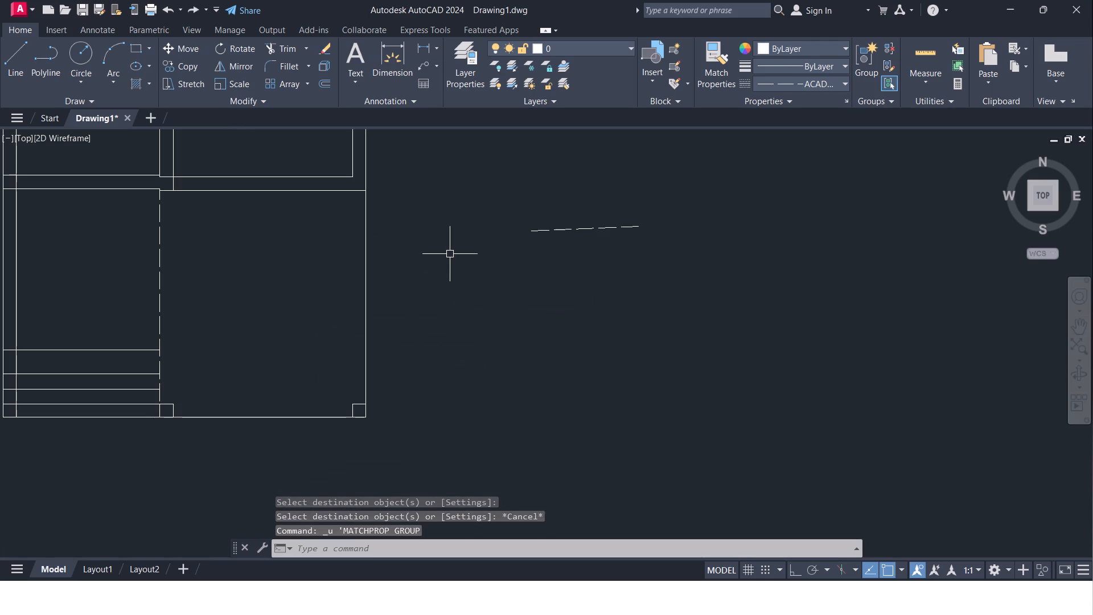
Draw short vertical lines downward from the facing bottom corners of the two 9" square columns.
{"action": "scroll", "coordinate": [220, 352], "scroll_direction": "up", "scroll_amount": 1}
{"action": "middle_click_drag", "start_coordinate": [223, 415], "coordinate": [242, 306]}
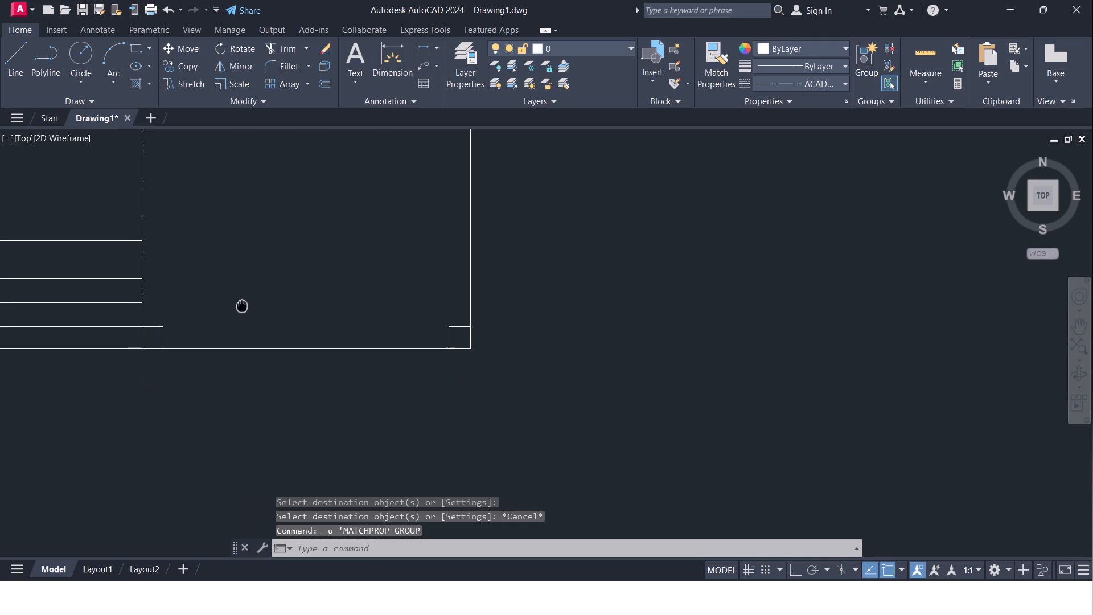
{"action": "key", "text": "Escape"}
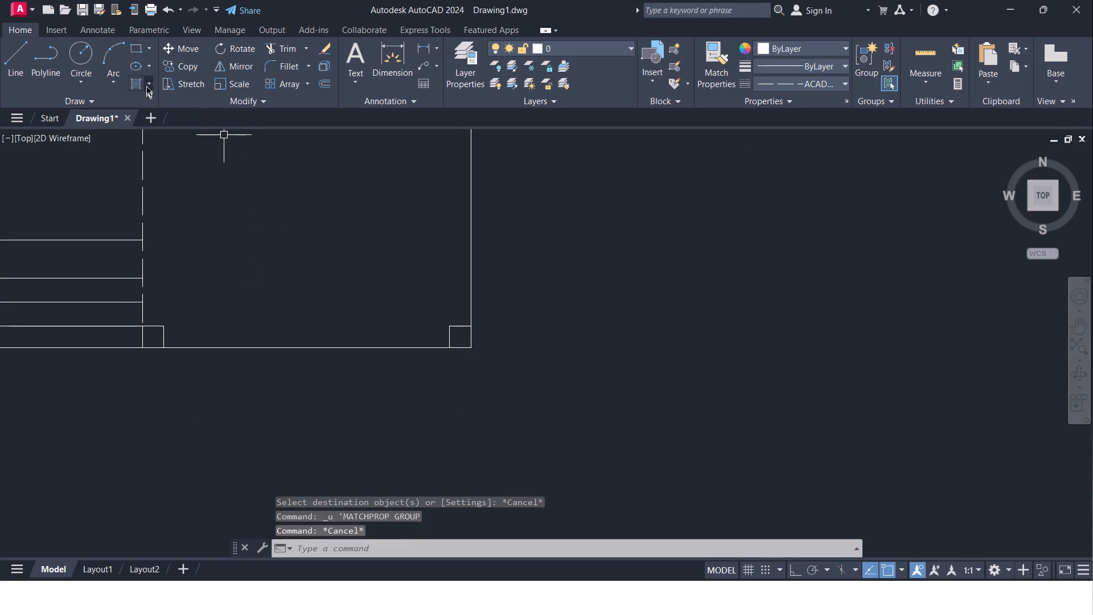
{"action": "left_click", "coordinate": [18, 71]}
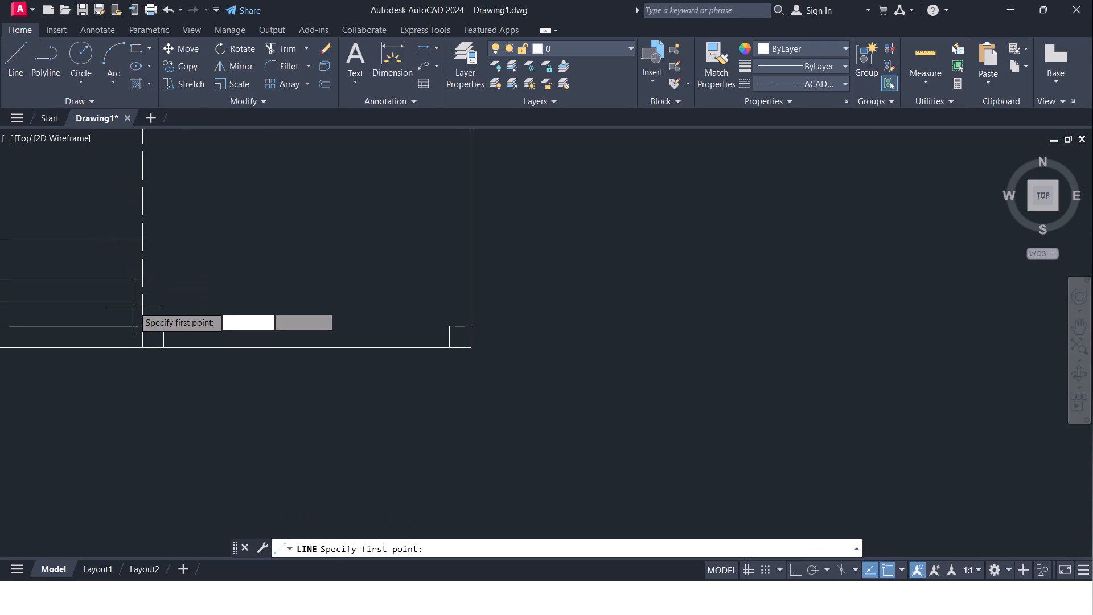
{"action": "left_click", "coordinate": [165, 348]}
{"action": "left_click", "coordinate": [162, 371]}
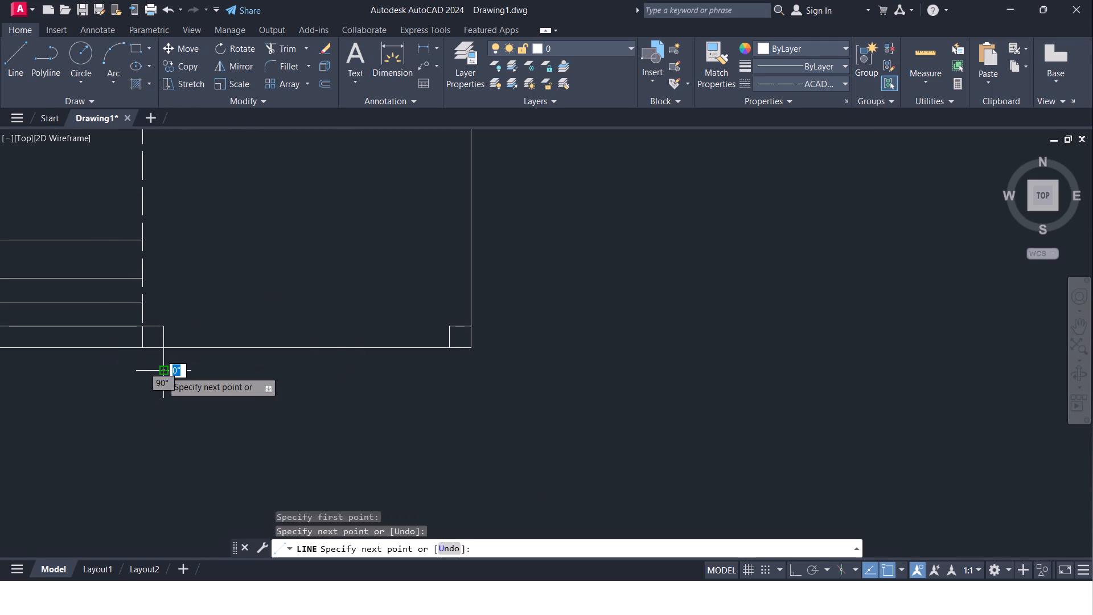
{"action": "key", "text": "Escape"}
{"action": "left_click", "coordinate": [20, 45]}
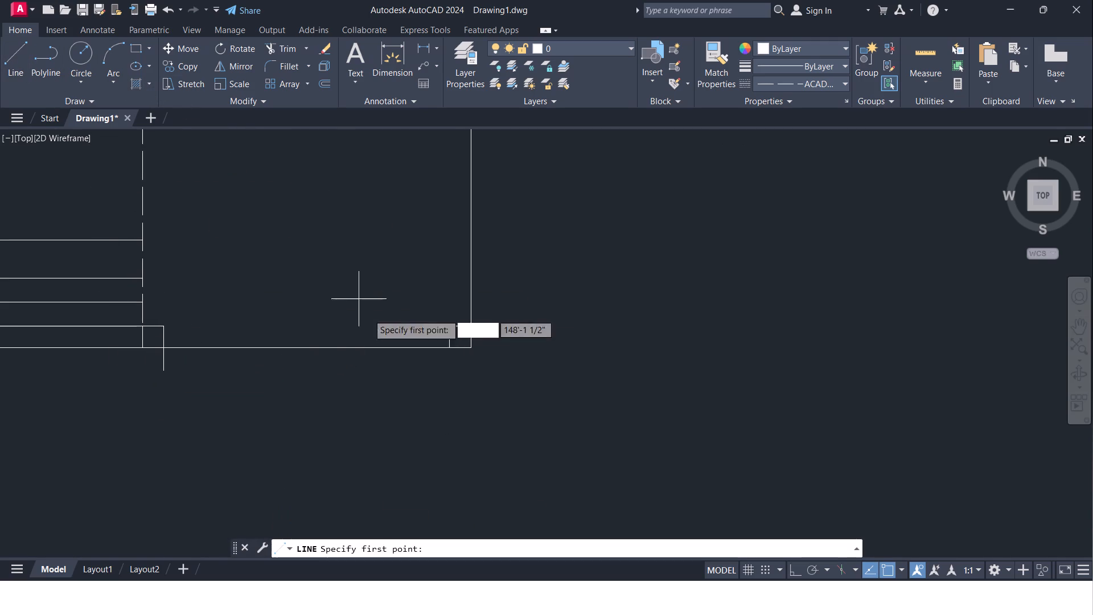
{"action": "left_click_drag", "start_coordinate": [447, 347], "coordinate": [449, 356]}
{"action": "left_click", "coordinate": [454, 399]}
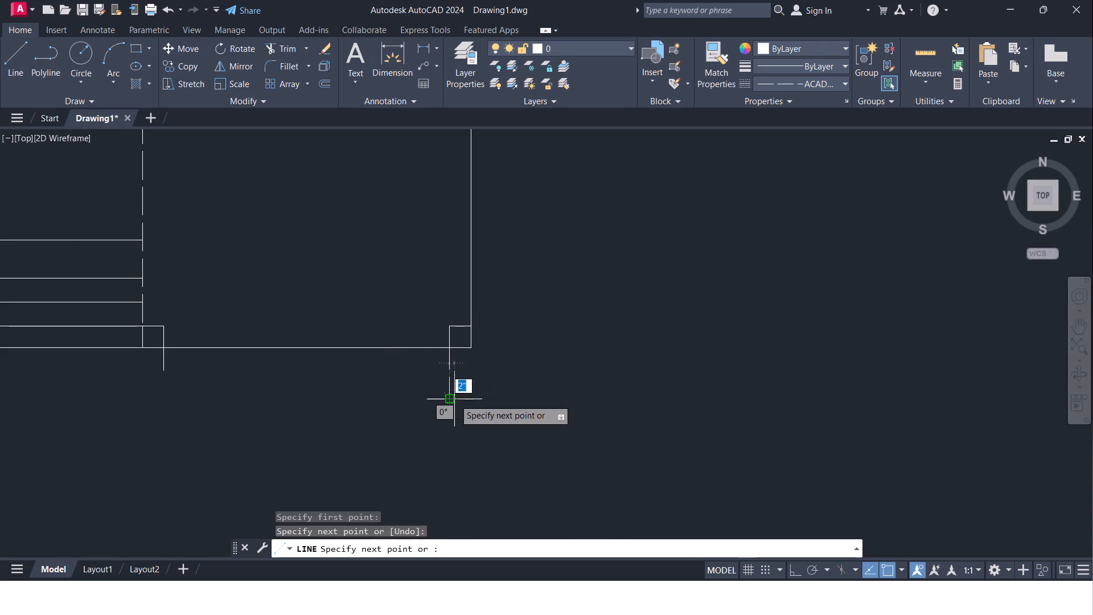
{"action": "key", "text": "Escape"}
Set the current linetype to ByLayer and draw a short horizontal line outward from the right outer line, level with the lower cross wall's bottom line.
{"action": "middle_click_drag", "start_coordinate": [382, 253], "coordinate": [256, 366]}
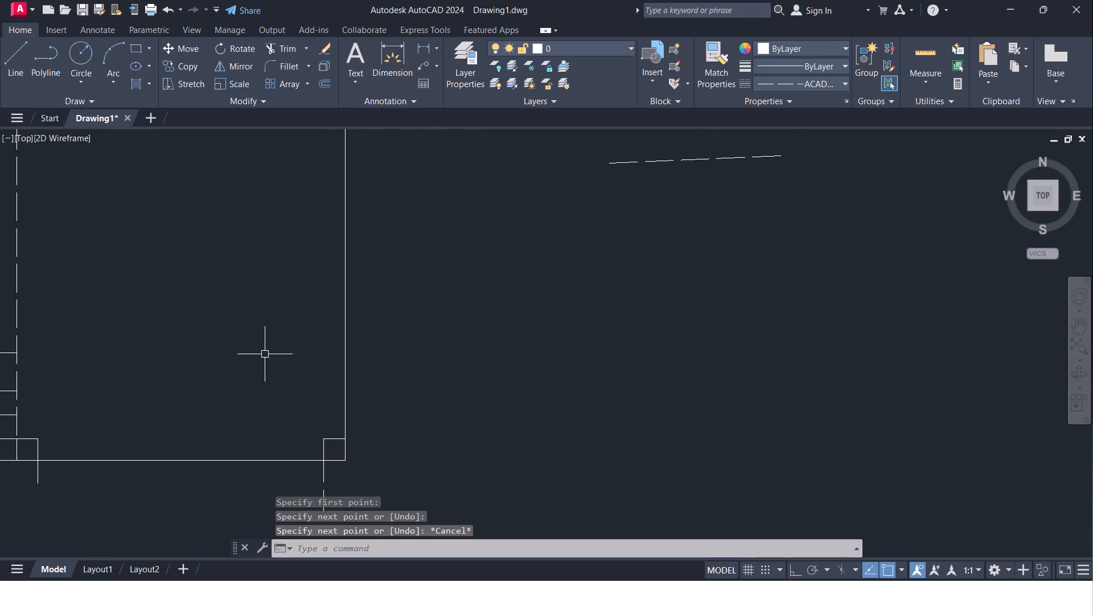
{"action": "scroll", "coordinate": [265, 354], "scroll_direction": "down", "scroll_amount": 1}
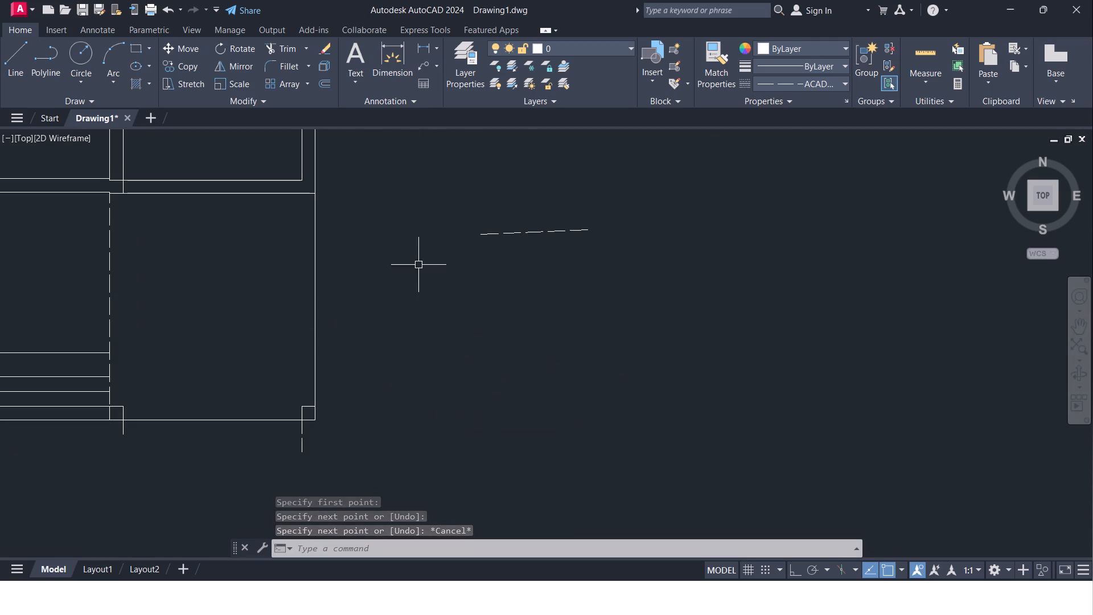
{"action": "left_click", "coordinate": [842, 85]}
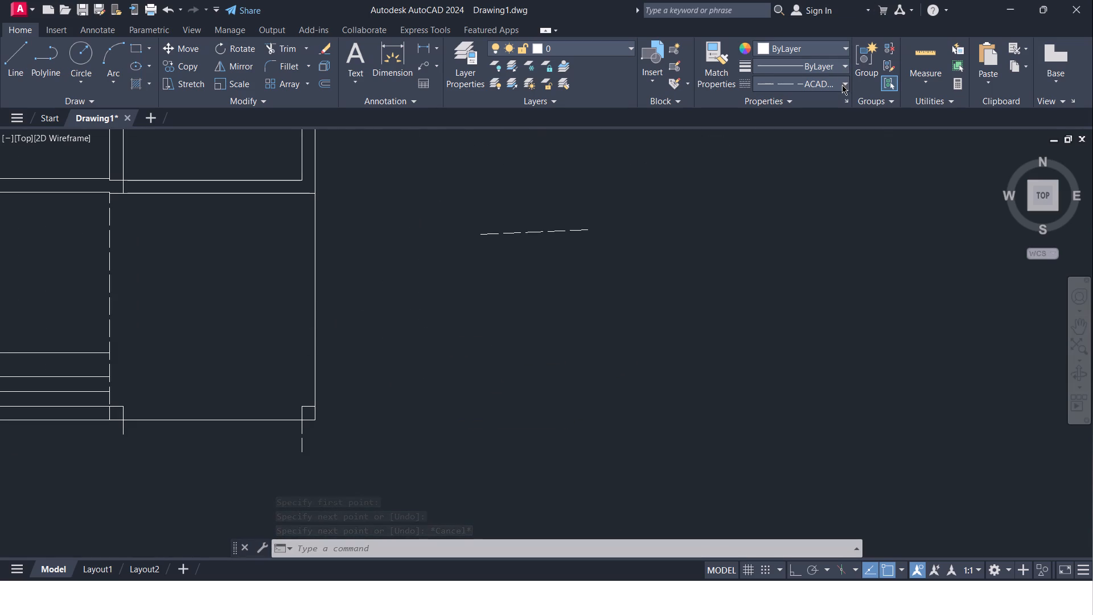
{"action": "left_click", "coordinate": [810, 96]}
{"action": "middle_click_drag", "start_coordinate": [376, 187], "coordinate": [370, 207]}
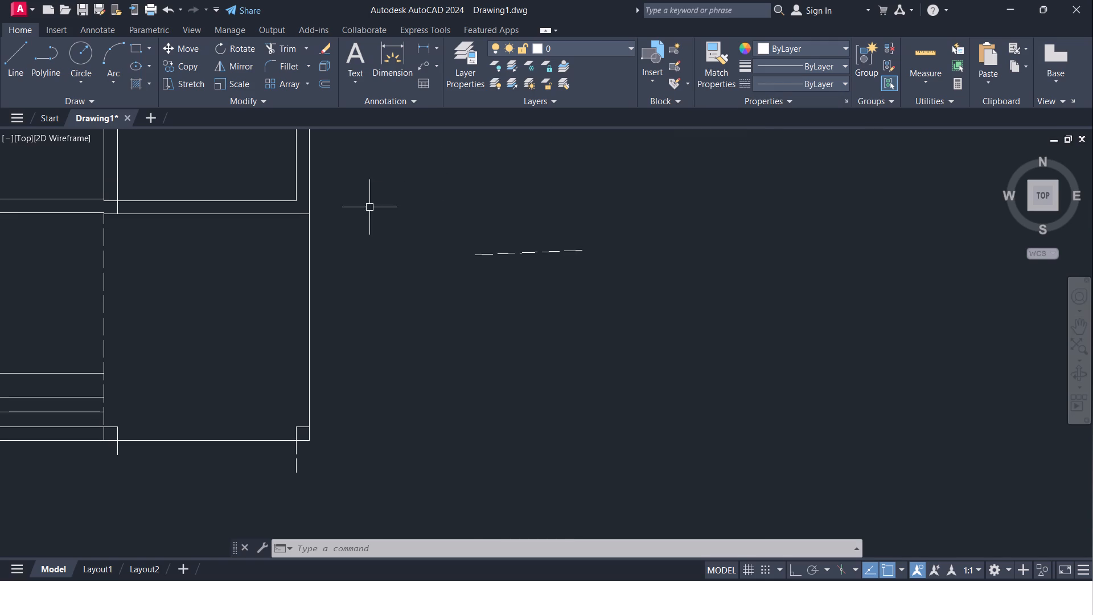
{"action": "left_click", "coordinate": [15, 56]}
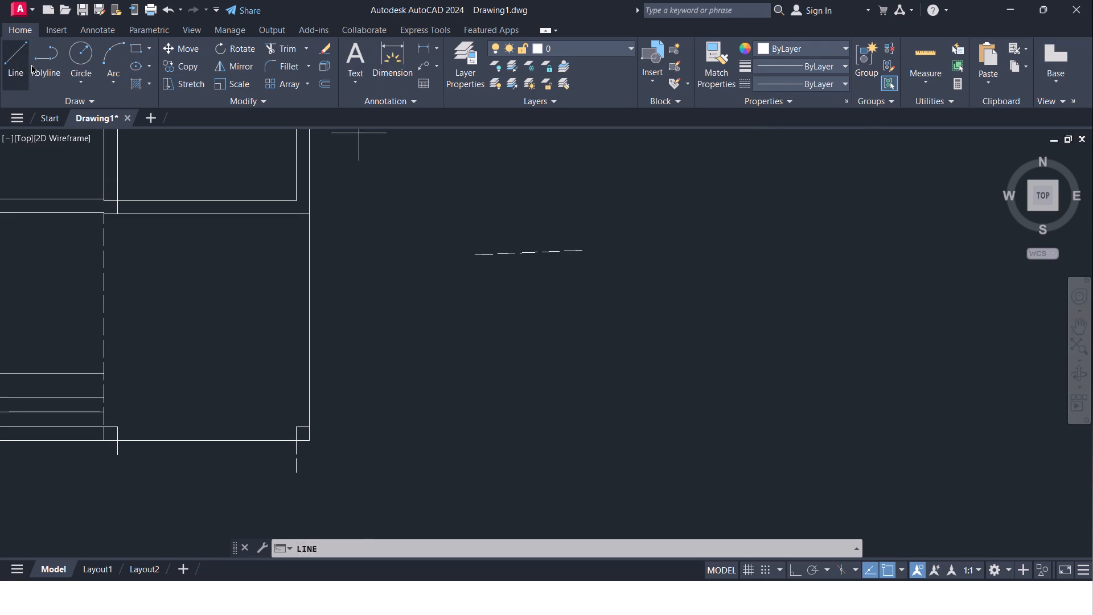
{"action": "left_click", "coordinate": [311, 215]}
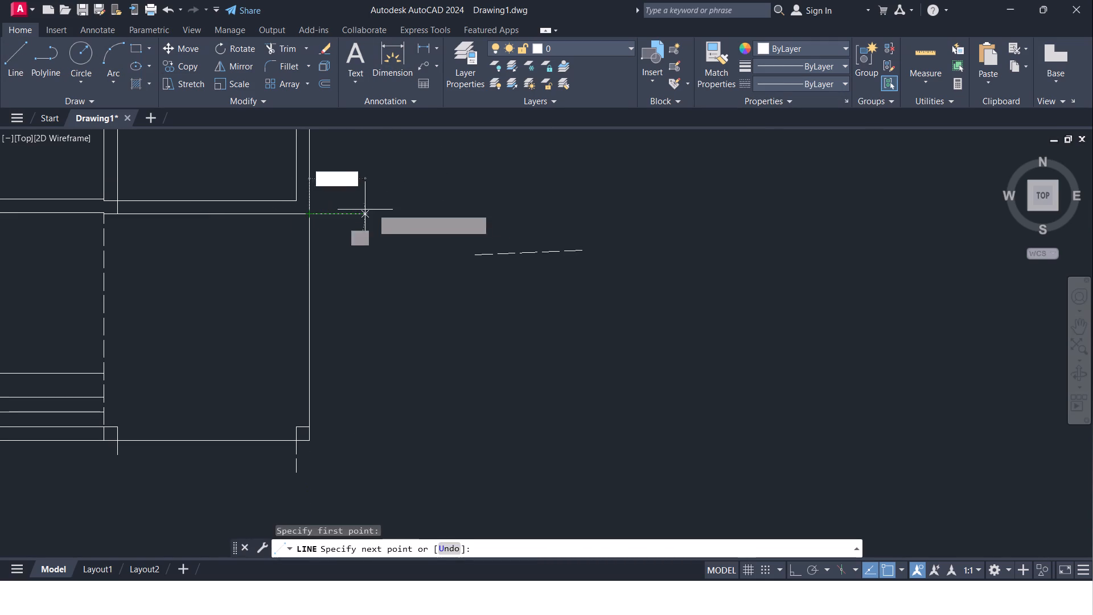
{"action": "left_click", "coordinate": [382, 208]}
{"action": "key", "text": "Escape"}
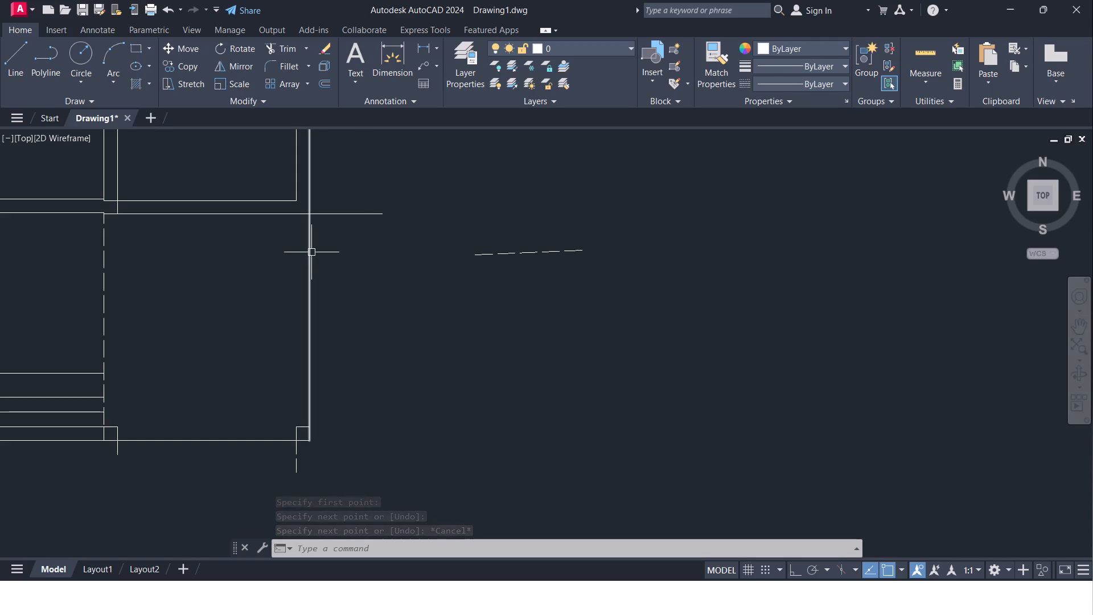
{"action": "key", "text": "Escape"}
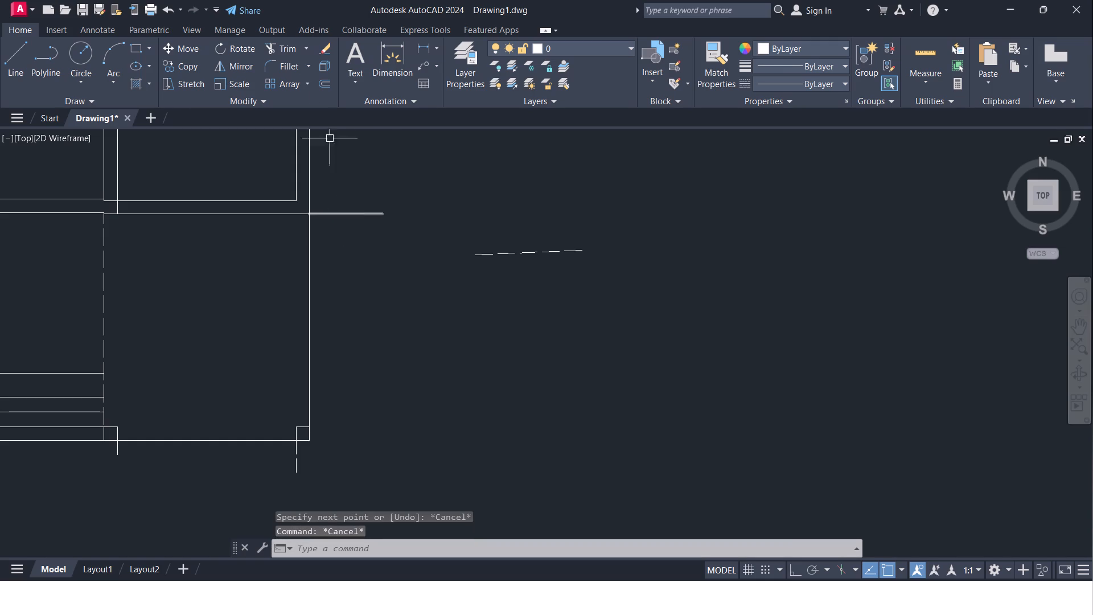
Draw a short helper line outward from the right wall's inner corner at the lower cross wall's upper line, crossing the right outer line.
{"action": "left_click", "coordinate": [22, 64]}
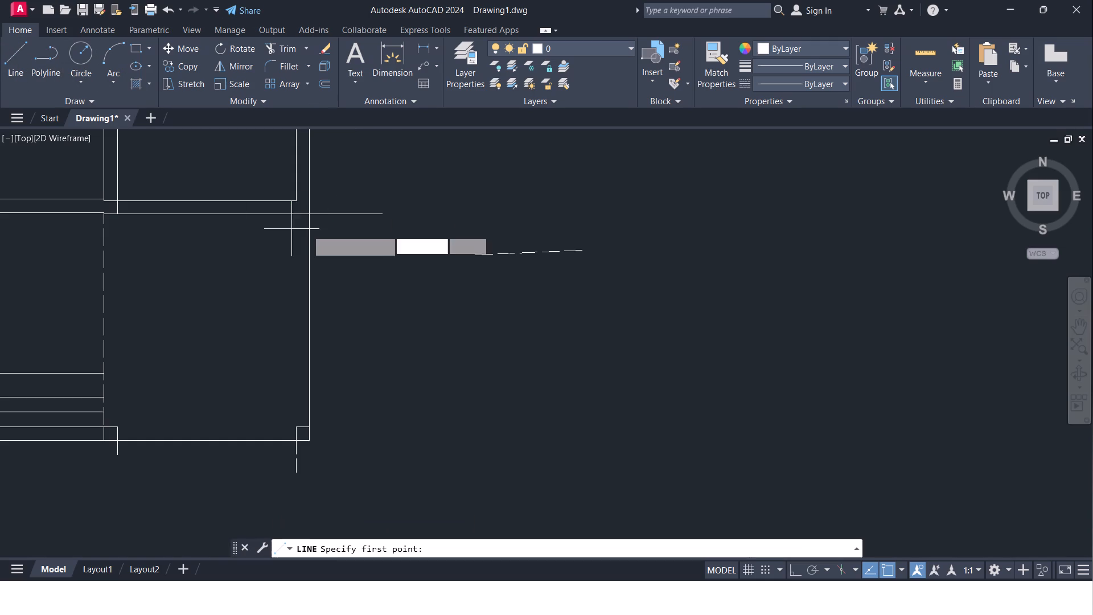
{"action": "left_click", "coordinate": [293, 200]}
{"action": "left_click", "coordinate": [376, 193]}
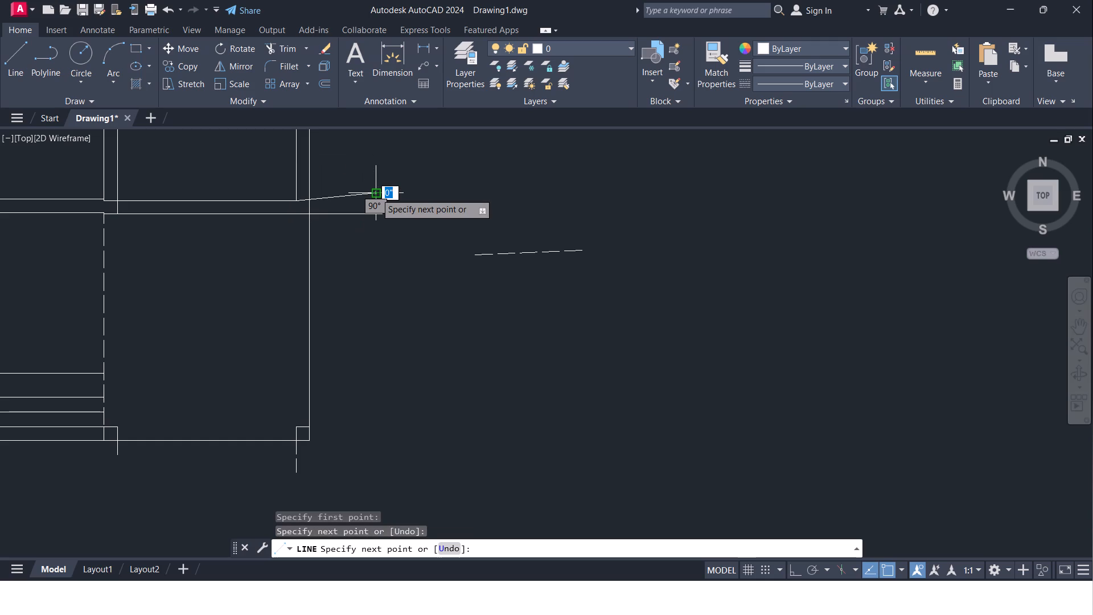
{"action": "key", "text": "Escape"}
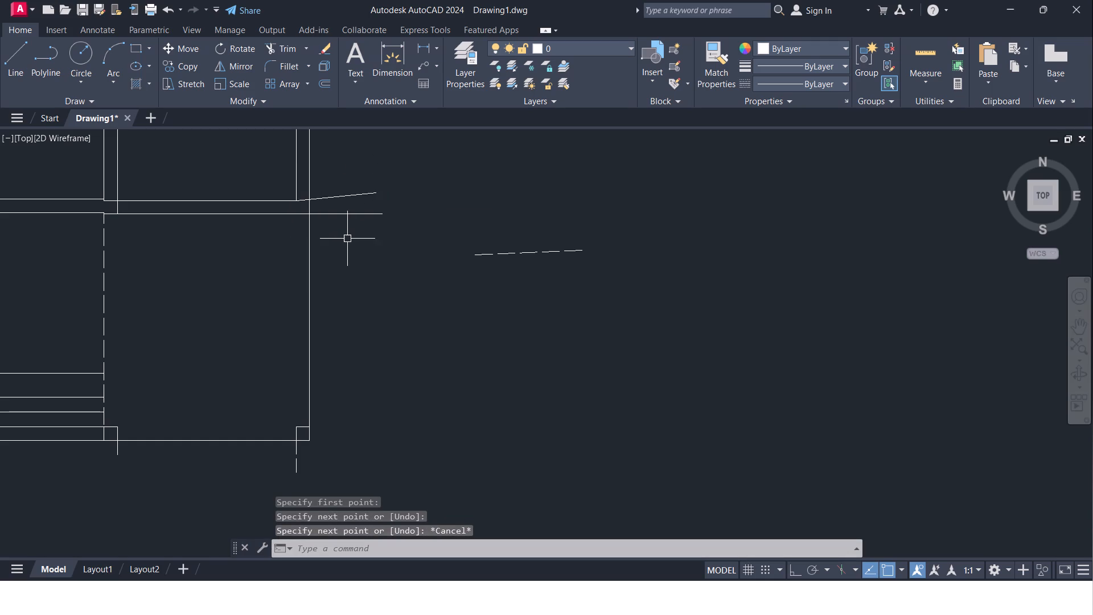
Trim the right outer line between the two short outward lines at the lower cross wall.
{"action": "type", "text": "tr"}
{"action": "key", "text": "Return"}
{"action": "key", "text": "Return"}
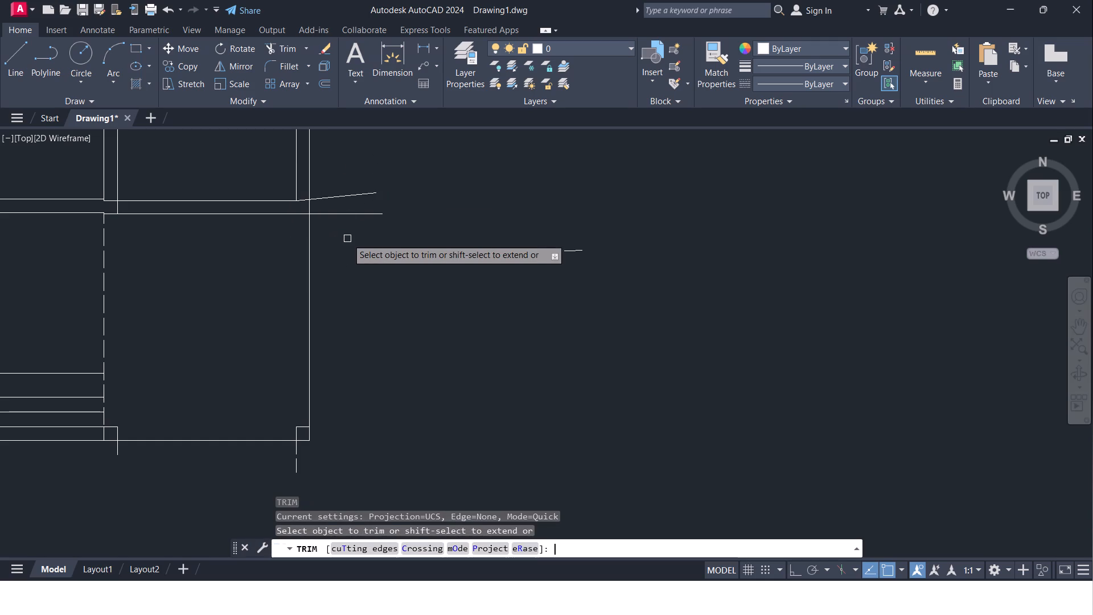
{"action": "left_click", "coordinate": [311, 210]}
{"action": "key", "text": "Escape"}
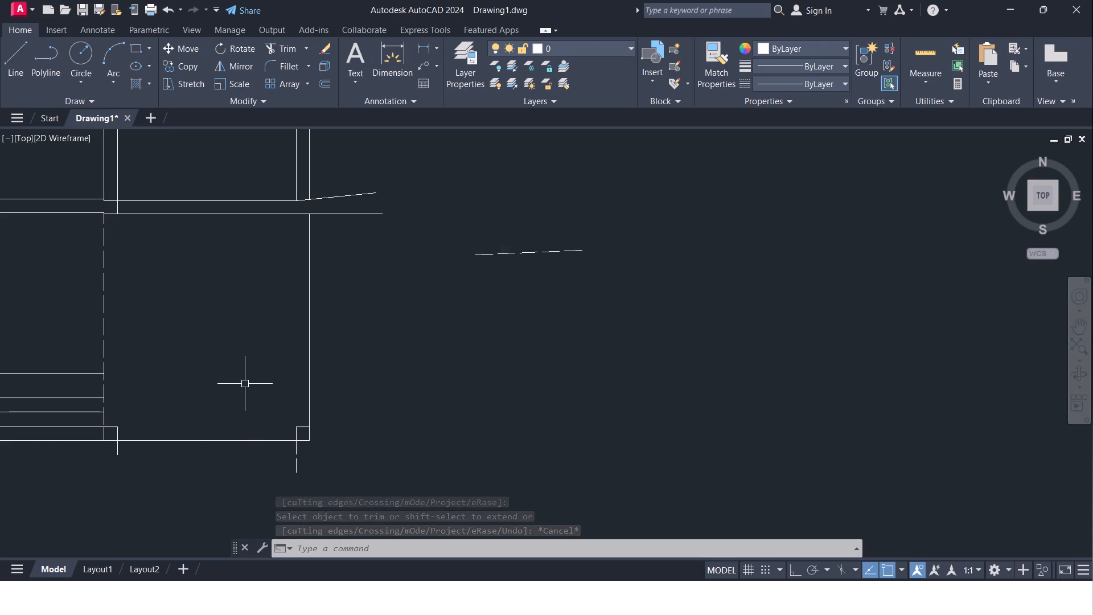
Trim the bottom outer line beneath both 9" square columns, leaving only the span between them.
{"action": "type", "text": "tr"}
{"action": "key", "text": "Return"}
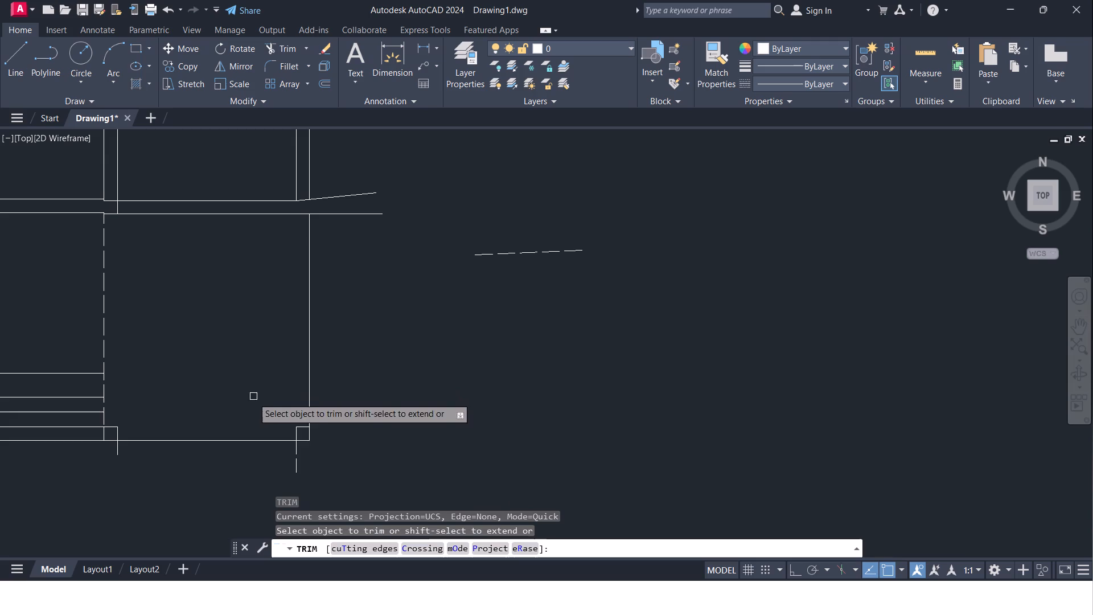
{"action": "scroll", "coordinate": [110, 441], "scroll_direction": "up", "scroll_amount": 2}
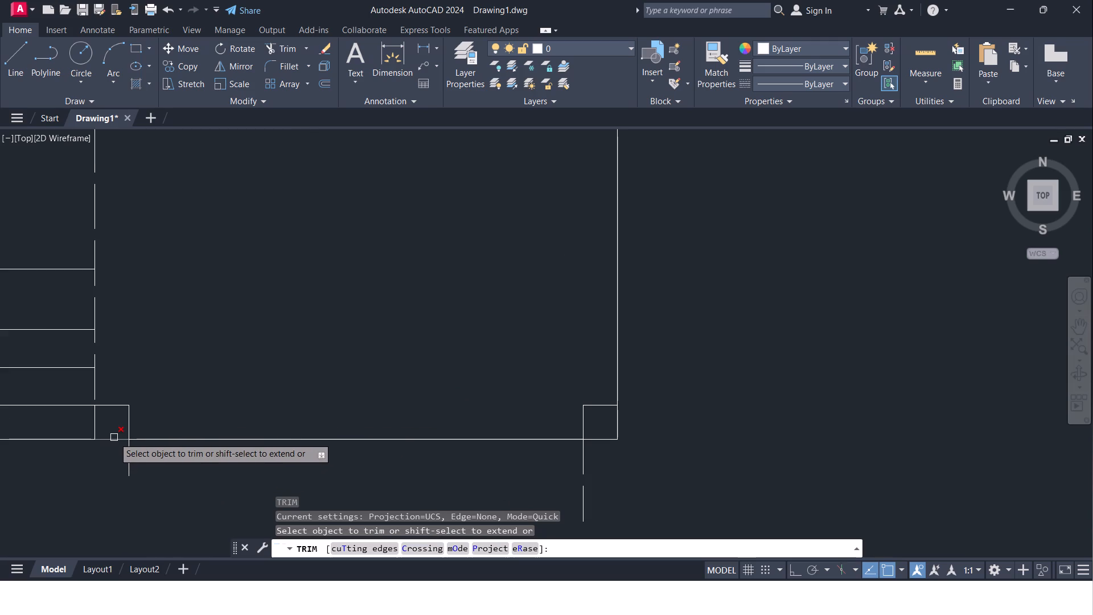
{"action": "left_click", "coordinate": [114, 437]}
{"action": "left_click_drag", "start_coordinate": [117, 432], "coordinate": [118, 450]}
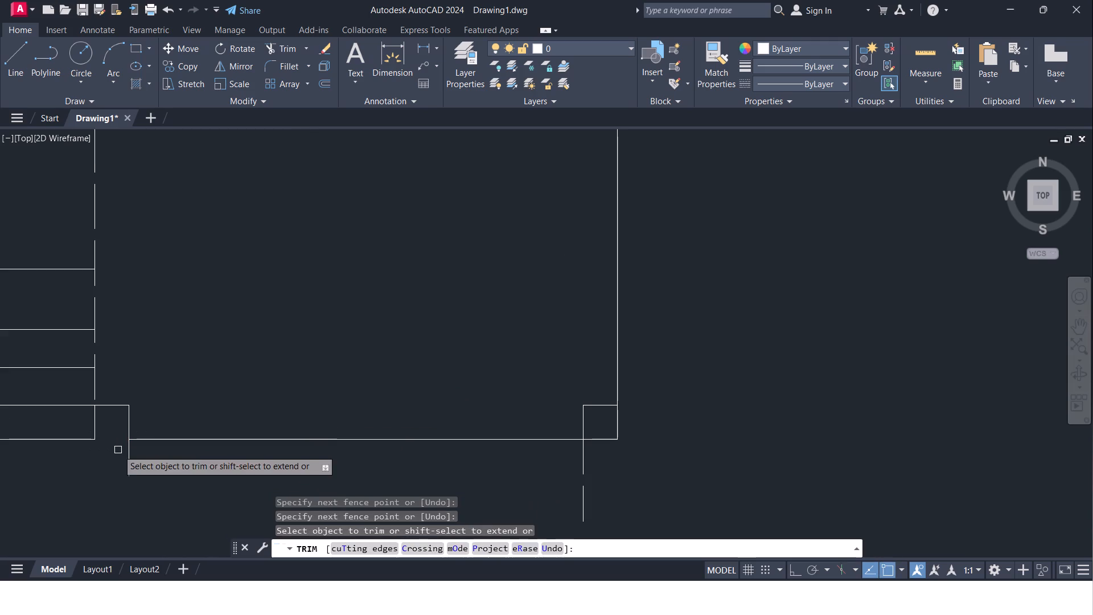
{"action": "left_click_drag", "start_coordinate": [598, 427], "coordinate": [602, 455]}
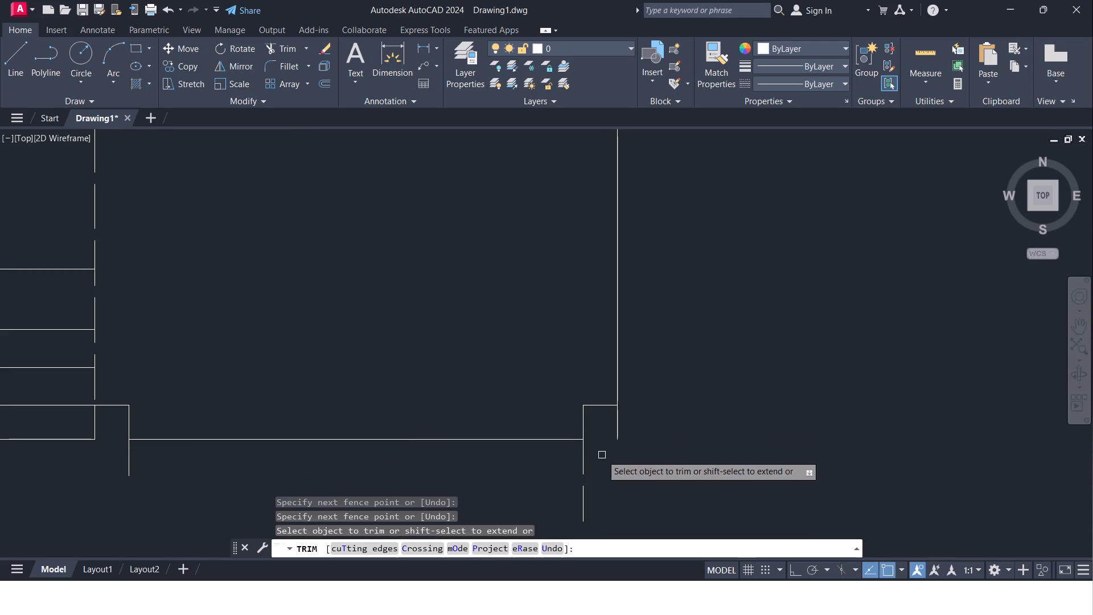
{"action": "middle_click_drag", "start_coordinate": [701, 400], "coordinate": [560, 408]}
{"action": "scroll", "coordinate": [560, 407], "scroll_direction": "down", "scroll_amount": 3}
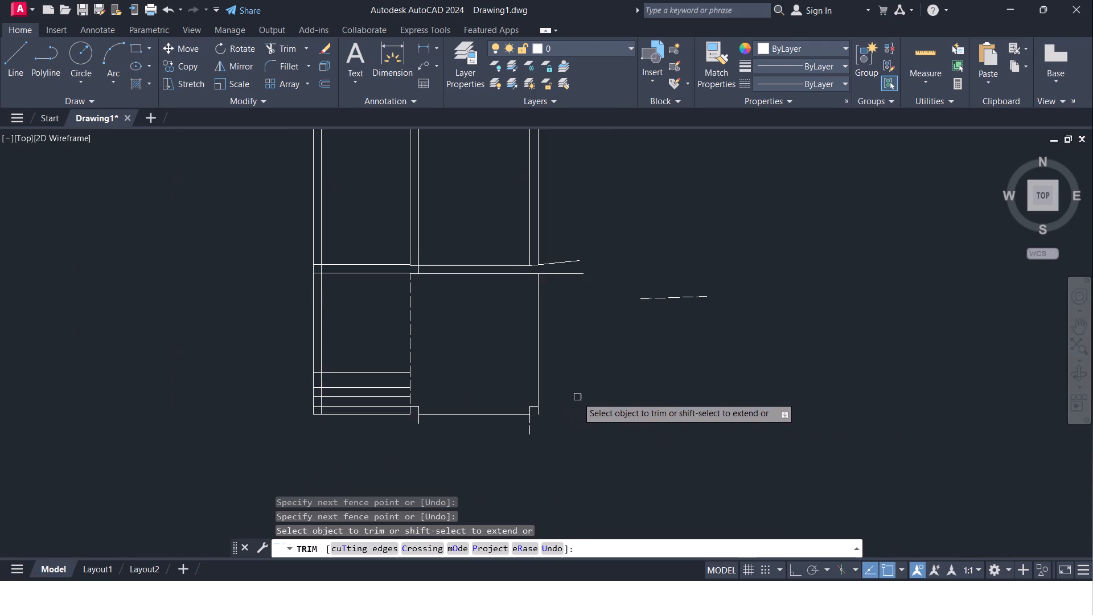
{"action": "middle_click_drag", "start_coordinate": [572, 397], "coordinate": [465, 405]}
{"action": "key", "text": "Escape"}
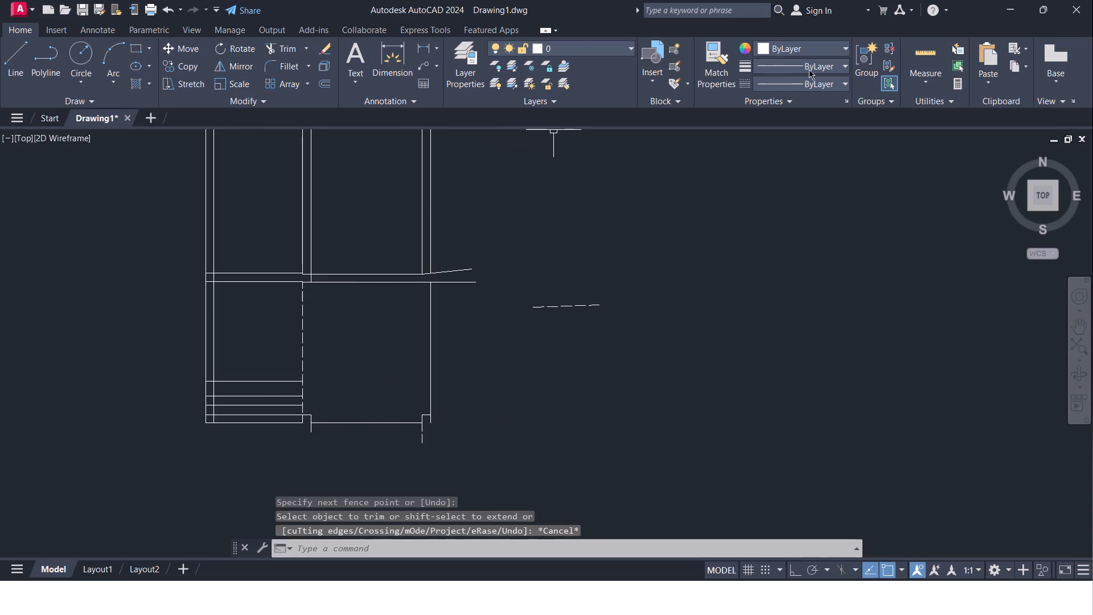
Match the dashed sample line's properties onto the right outer line below the cross wall and the bottom line between the columns.
{"action": "left_click", "coordinate": [711, 64]}
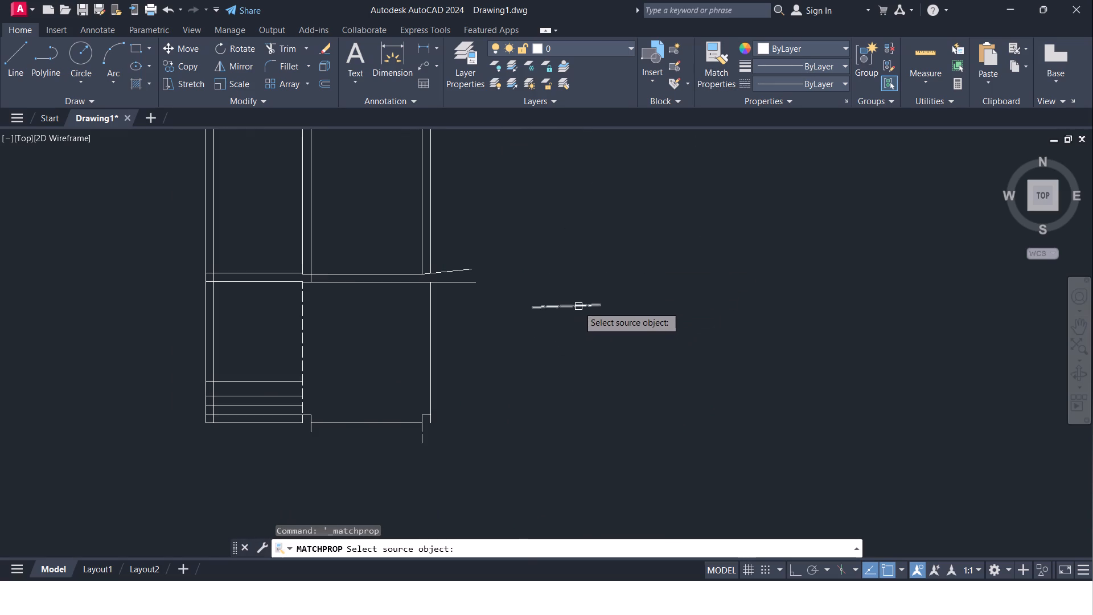
{"action": "left_click", "coordinate": [578, 306]}
{"action": "left_click", "coordinate": [429, 372]}
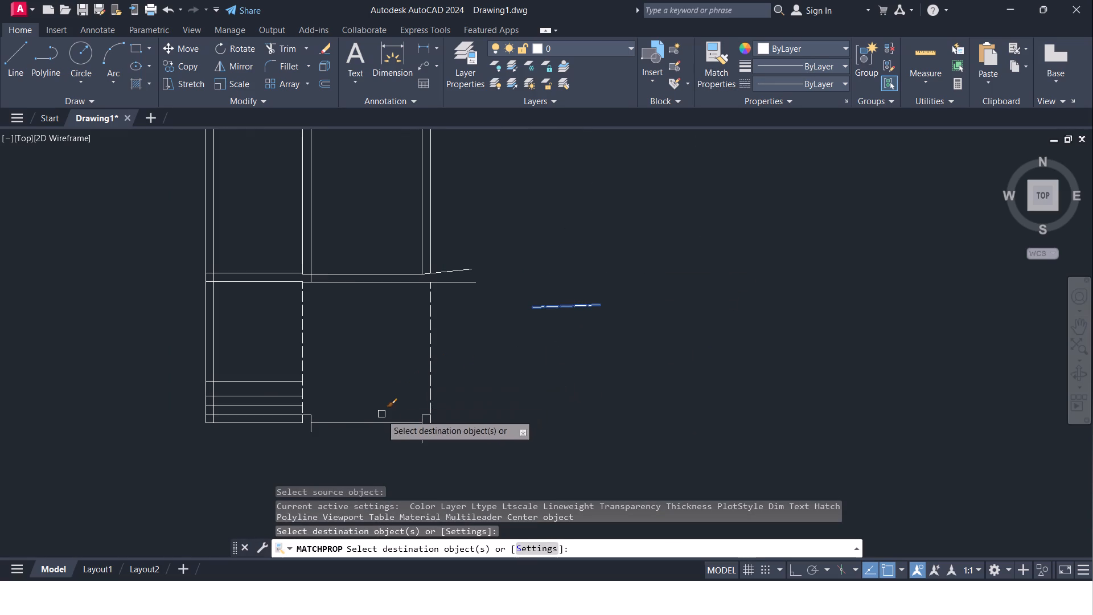
{"action": "left_click", "coordinate": [376, 422]}
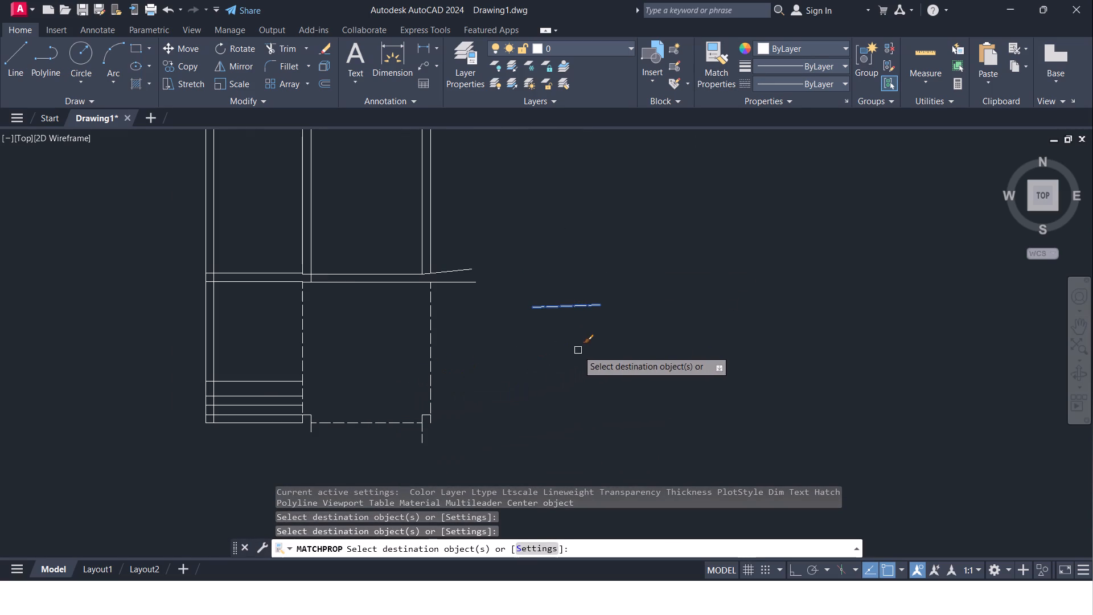
{"action": "key", "text": "Escape"}
Erase the dashed sample line beside the plan.
{"action": "left_click_drag", "start_coordinate": [519, 293], "coordinate": [525, 296]}
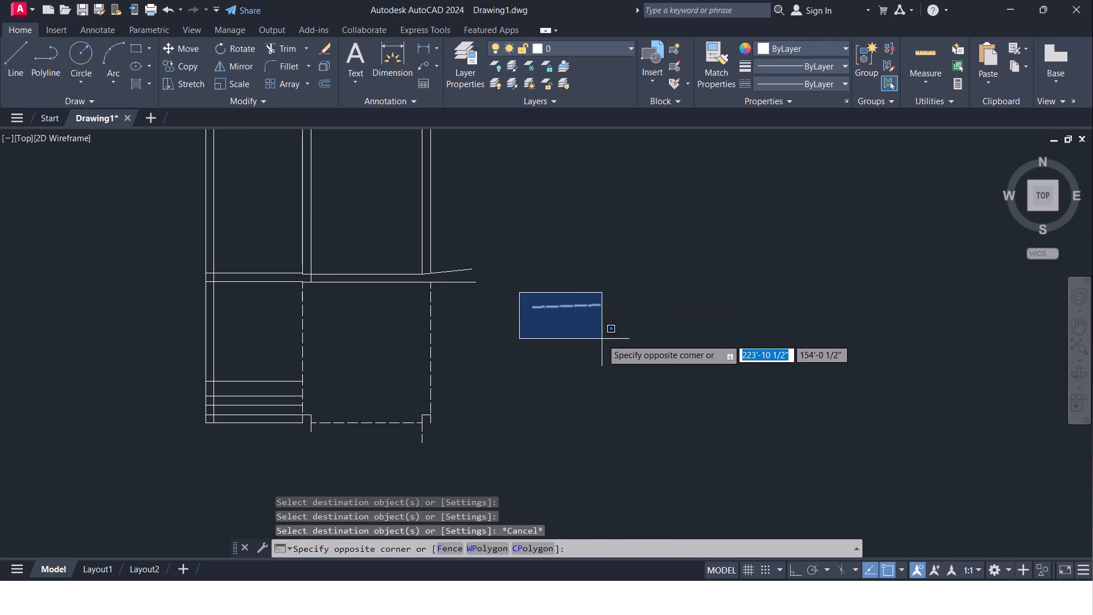
{"action": "left_click", "coordinate": [618, 337]}
{"action": "key", "text": "Delete"}
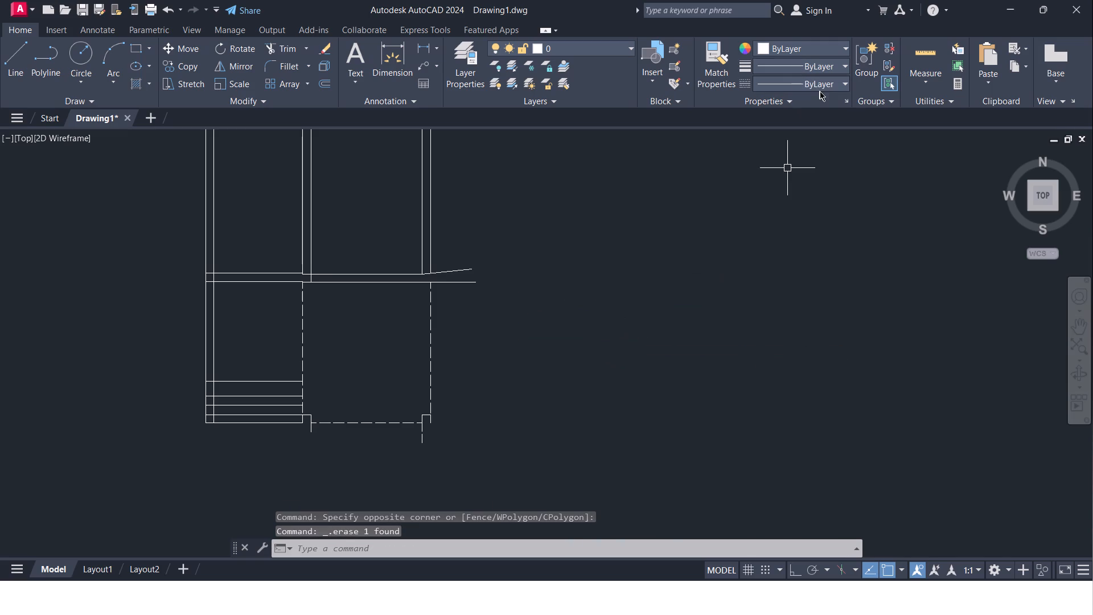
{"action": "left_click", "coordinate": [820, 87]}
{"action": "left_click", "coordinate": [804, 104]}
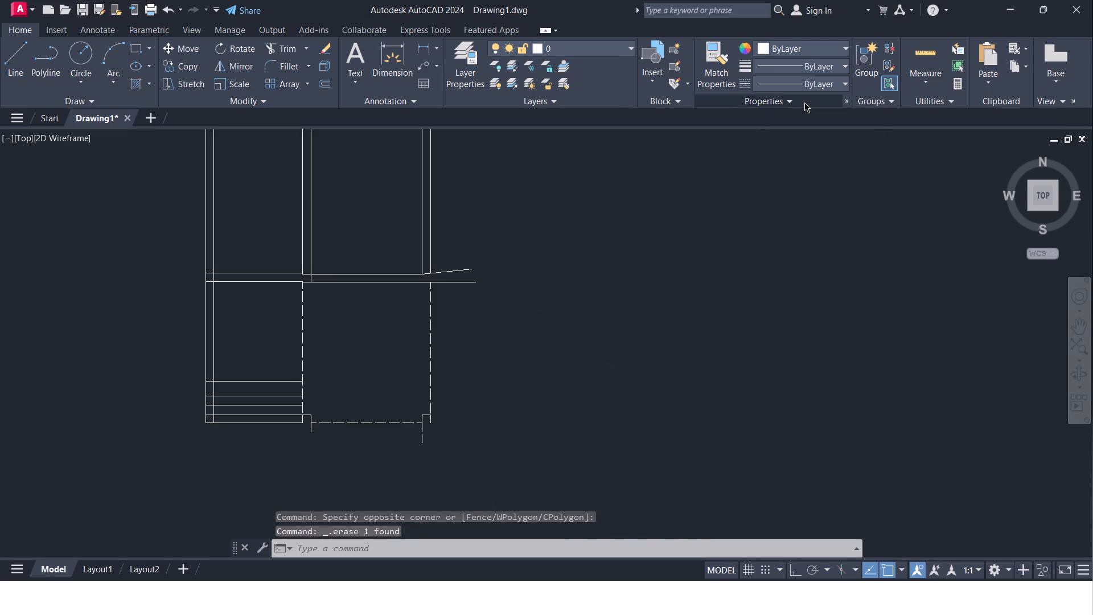
Erase the short slanted helper line at the right end of the lower cross wall.
{"action": "left_click", "coordinate": [469, 267]}
{"action": "key", "text": "Delete"}
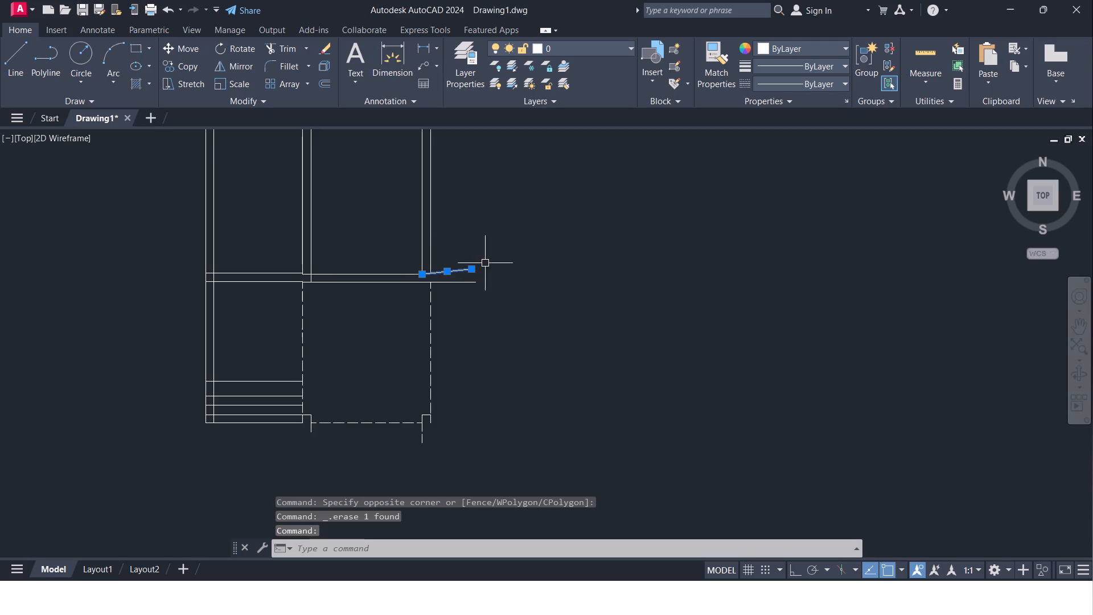
{"action": "key", "text": "Delete"}
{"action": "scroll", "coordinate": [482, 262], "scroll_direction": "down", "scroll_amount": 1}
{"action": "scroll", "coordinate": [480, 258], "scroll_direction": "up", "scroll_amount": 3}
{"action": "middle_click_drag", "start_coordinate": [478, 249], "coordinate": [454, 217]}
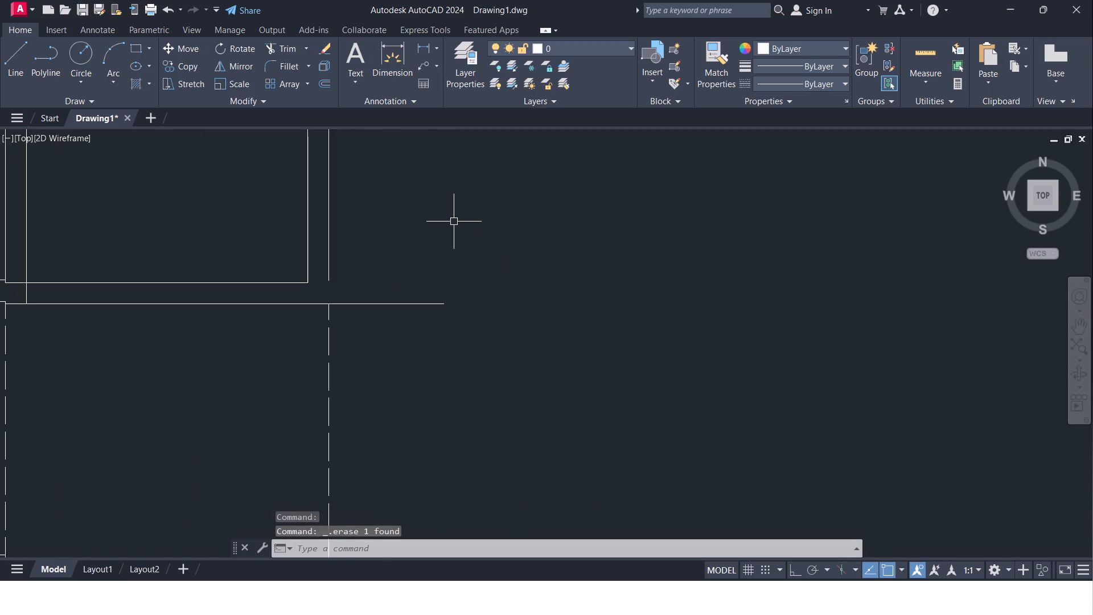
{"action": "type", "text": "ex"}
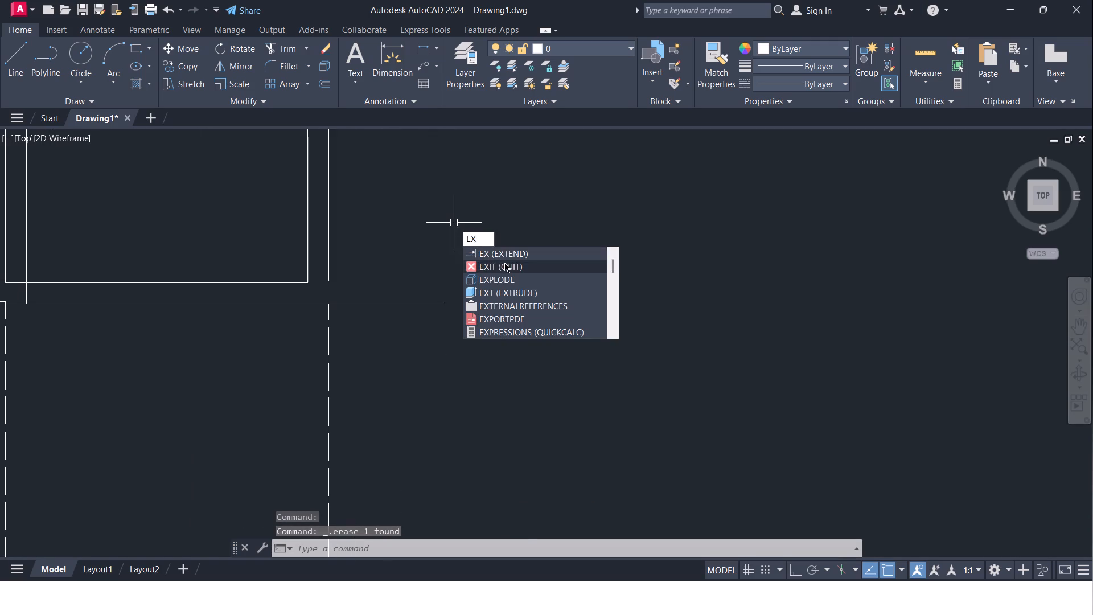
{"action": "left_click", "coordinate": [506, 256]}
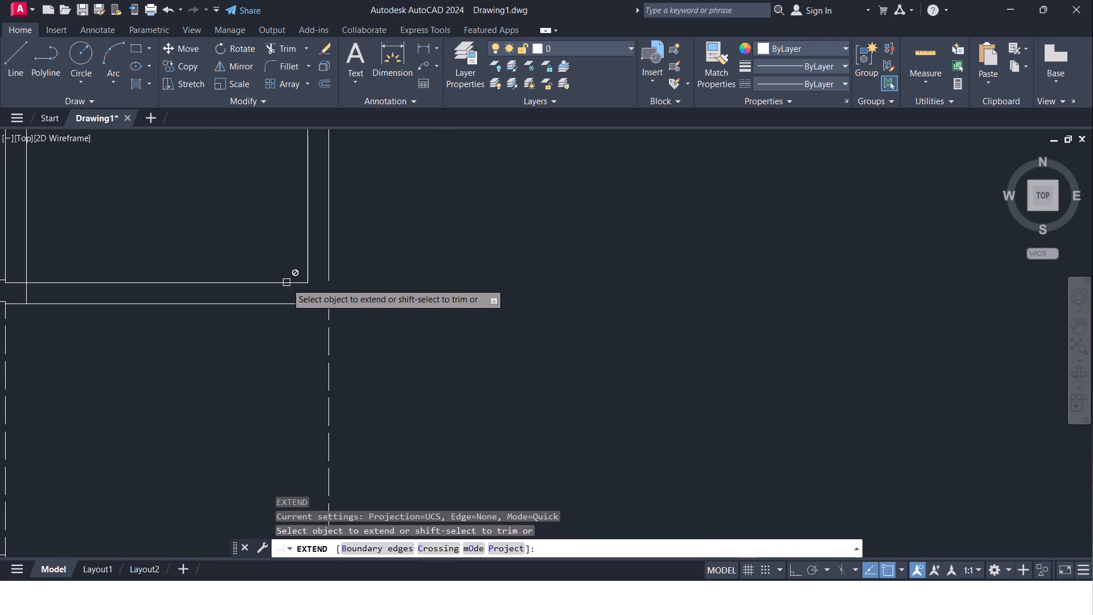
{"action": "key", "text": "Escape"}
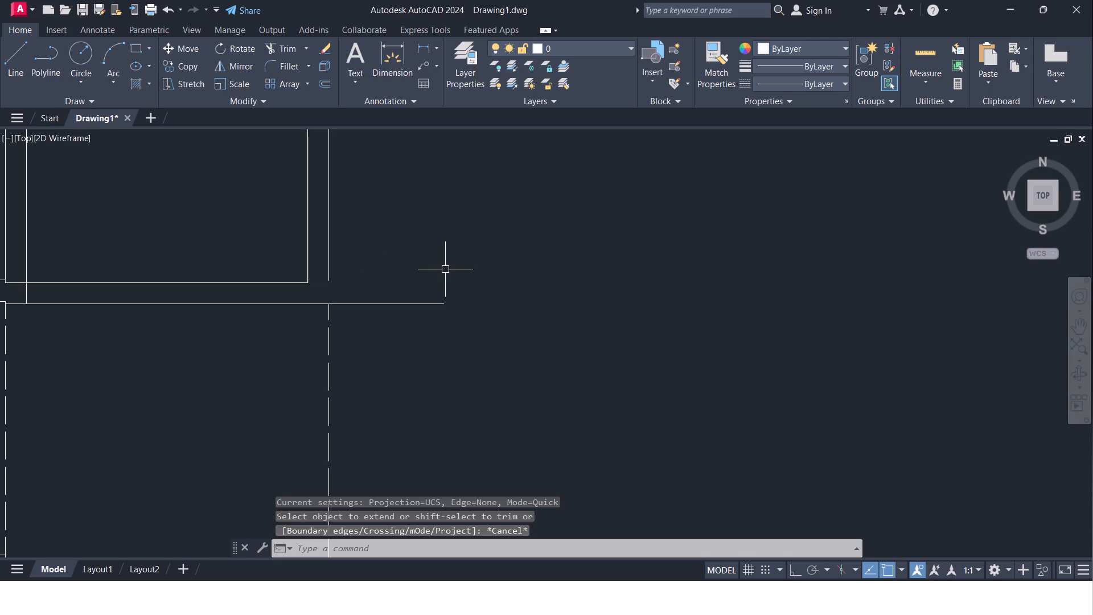
Extend the right outer line down to the lower cross wall's bottom line, and the cross wall's upper line out to the right outer line.
{"action": "key", "text": "e"}
{"action": "key", "text": "x"}
{"action": "key", "text": "Return"}
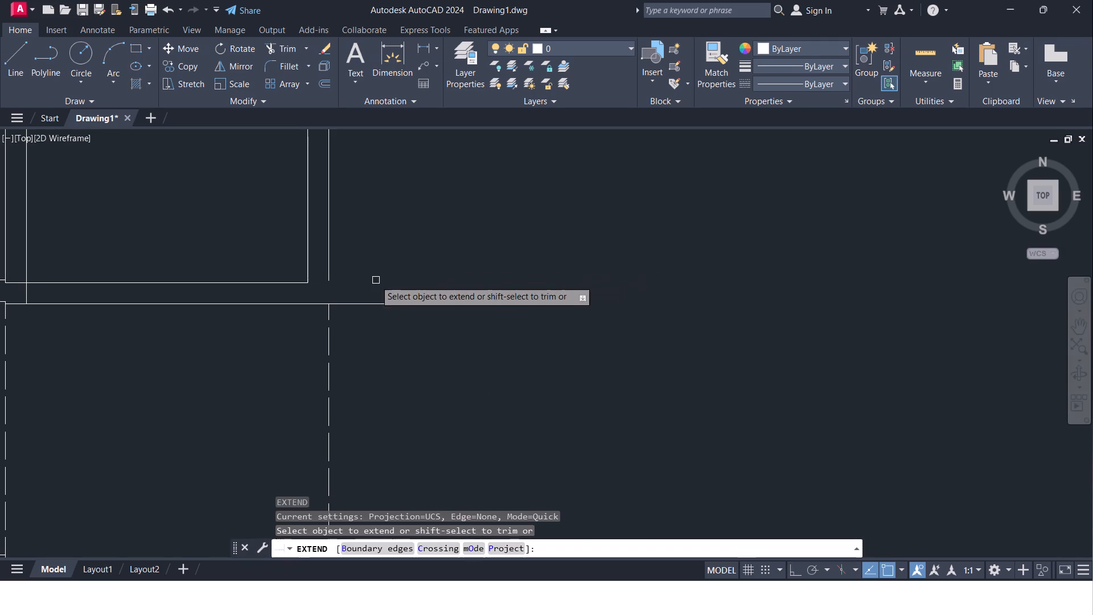
{"action": "left_click", "coordinate": [329, 267]}
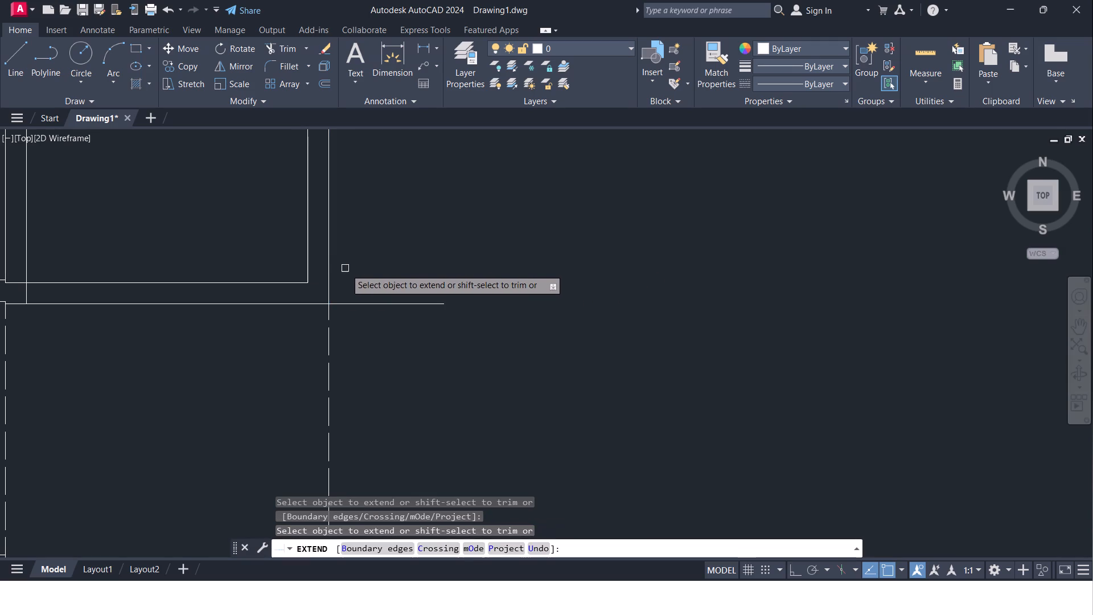
{"action": "left_click", "coordinate": [280, 282]}
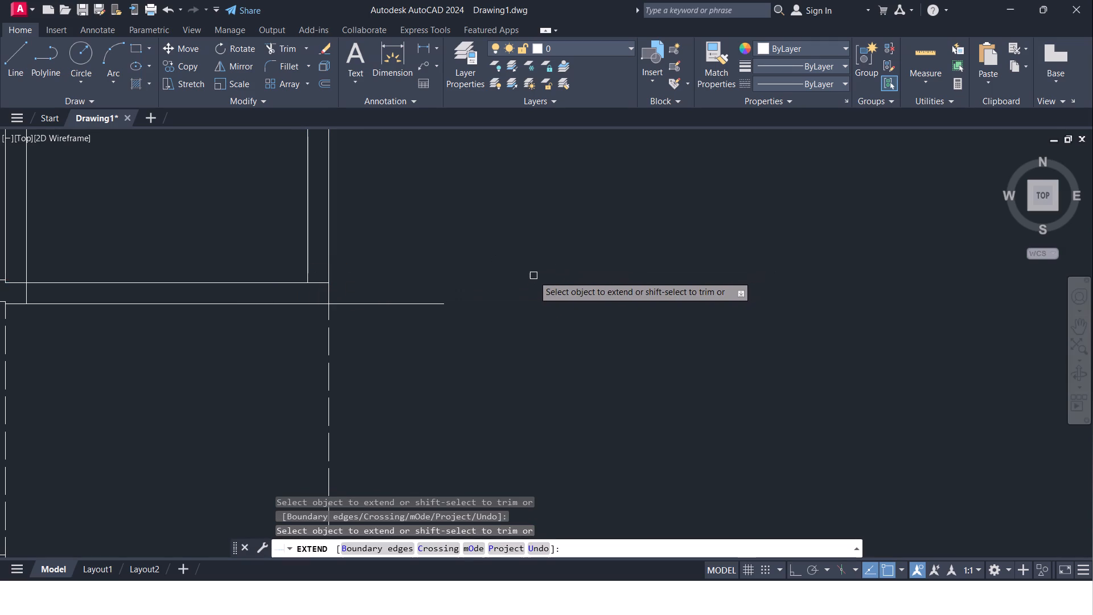
{"action": "key", "text": "Escape"}
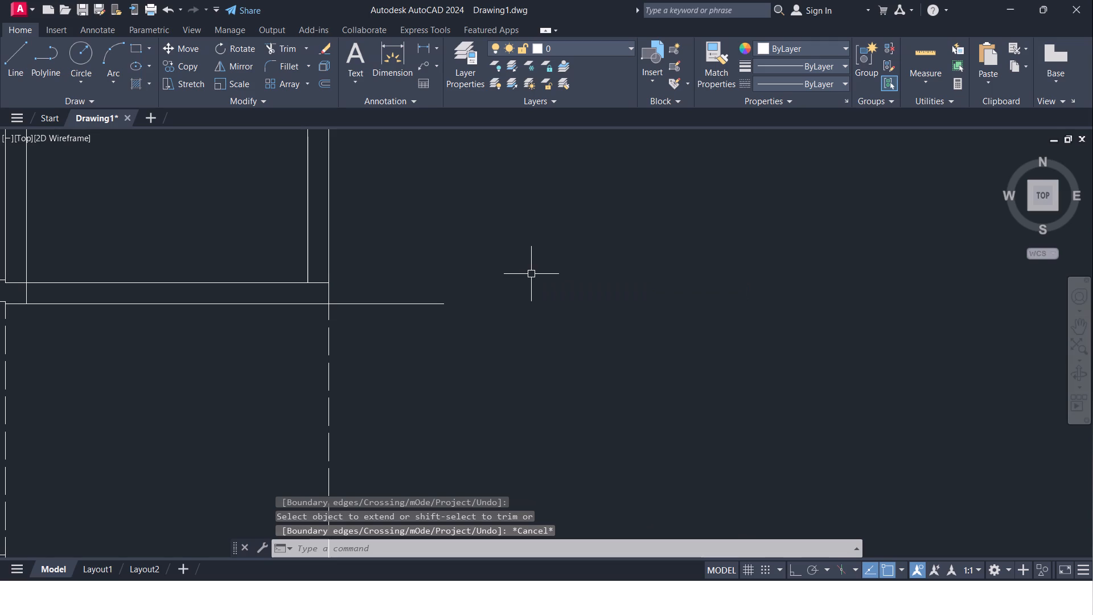
Trim the lower cross wall's bottom line where it projects beyond the right outer line.
{"action": "type", "text": "tr"}
{"action": "key", "text": "Return"}
{"action": "key", "text": "Return"}
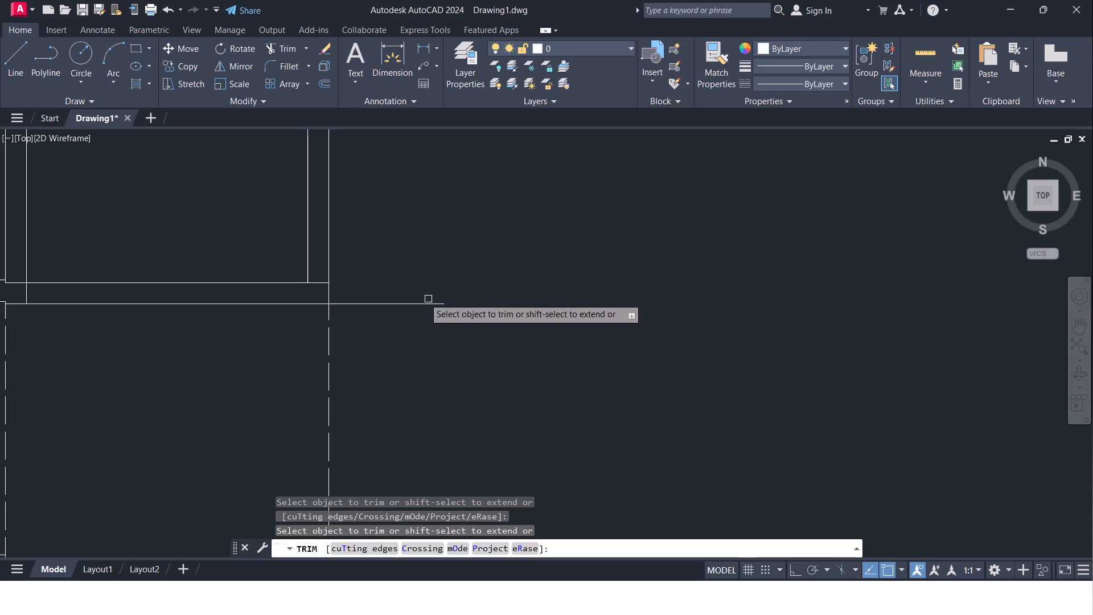
{"action": "left_click", "coordinate": [421, 301]}
{"action": "scroll", "coordinate": [424, 301], "scroll_direction": "down", "scroll_amount": 2}
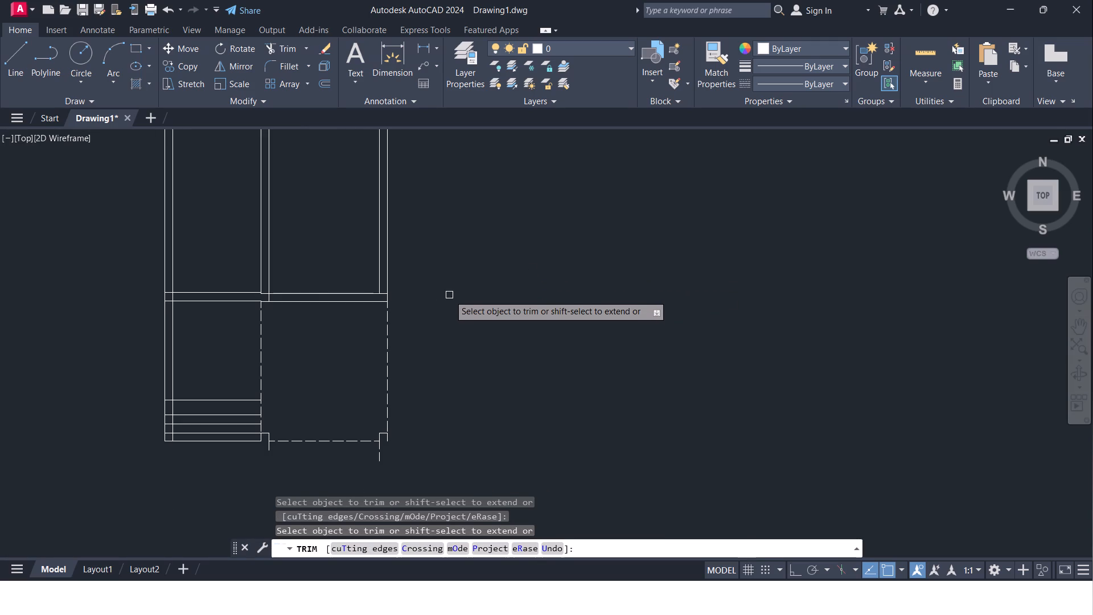
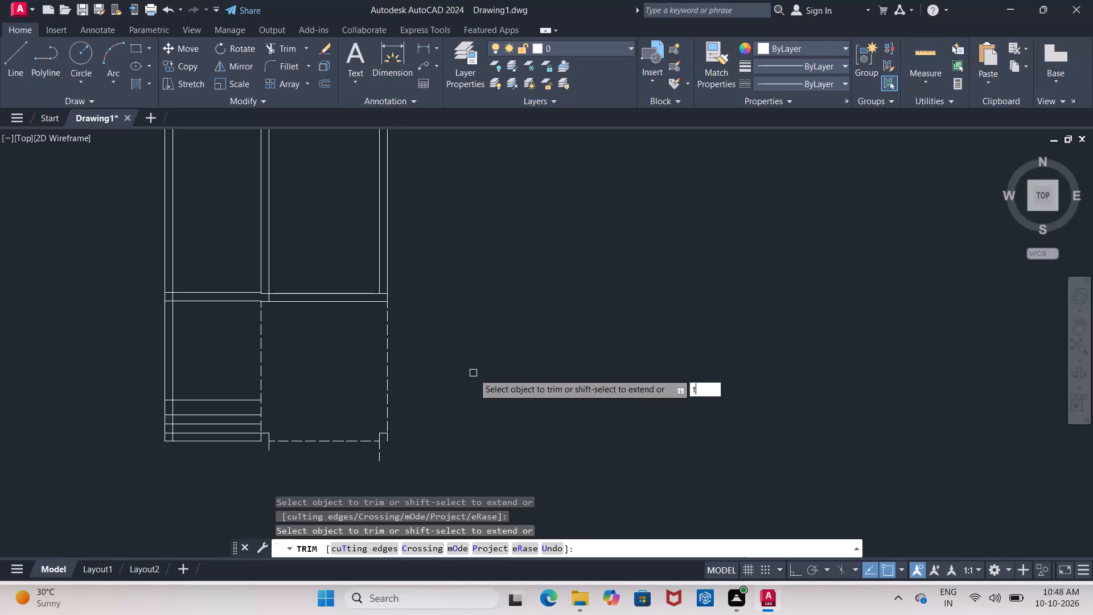
Trim the column lines that project below the bottom outer line at both ends of the dashed front line.
{"action": "key", "text": "Return"}
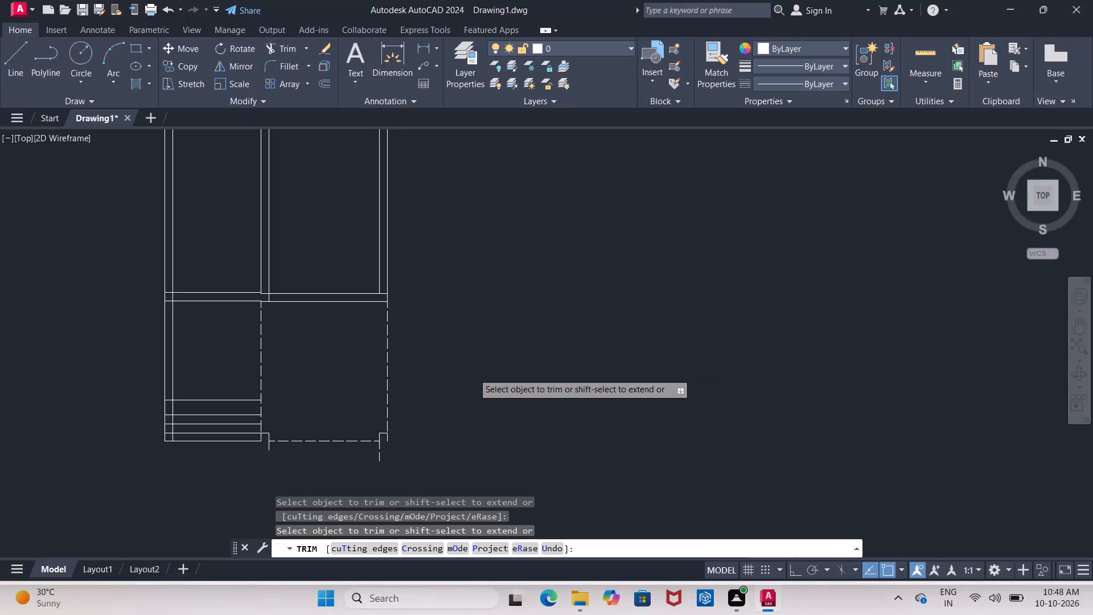
{"action": "key", "text": "Return"}
{"action": "scroll", "coordinate": [399, 431], "scroll_direction": "up", "scroll_amount": 2}
{"action": "middle_click_drag", "start_coordinate": [401, 418], "coordinate": [418, 213]}
{"action": "key", "text": "Escape"}
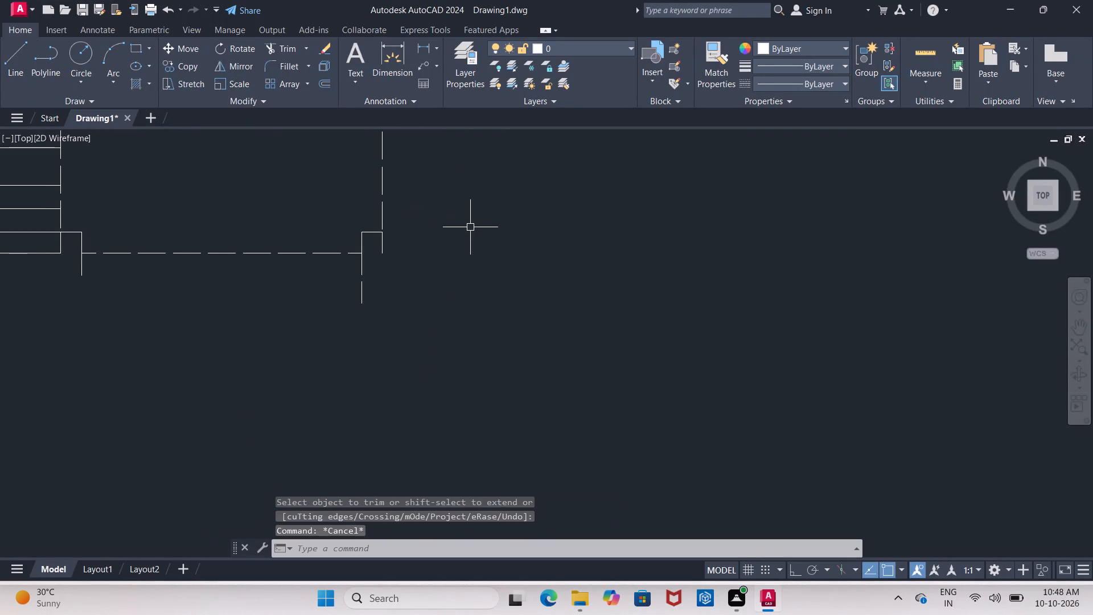
{"action": "type", "text": "tr"}
{"action": "key", "text": "Return"}
{"action": "key", "text": "Return"}
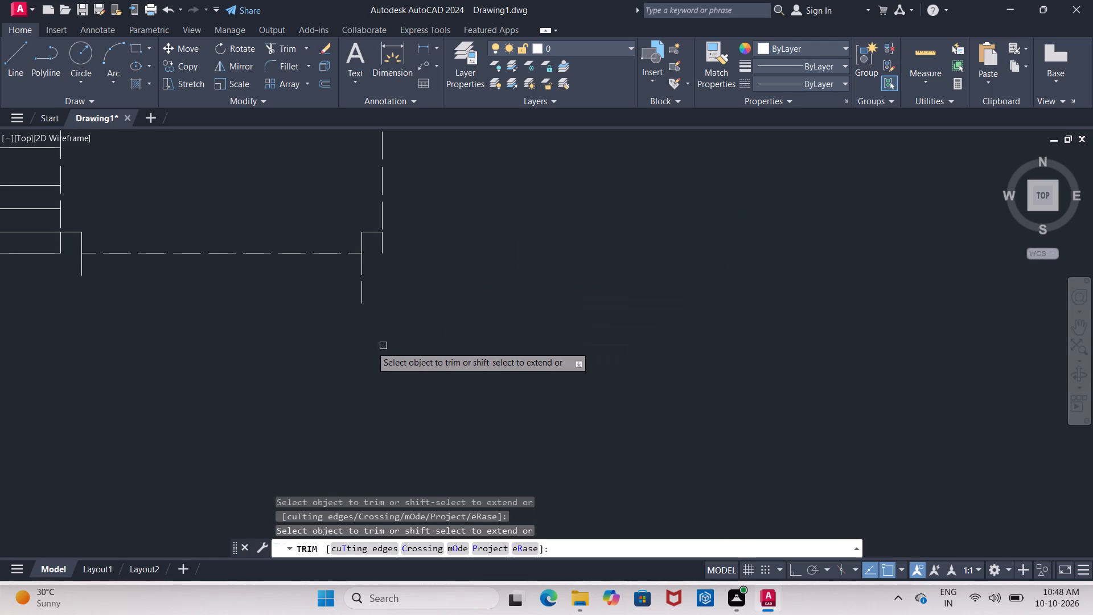
{"action": "left_click", "coordinate": [362, 292]}
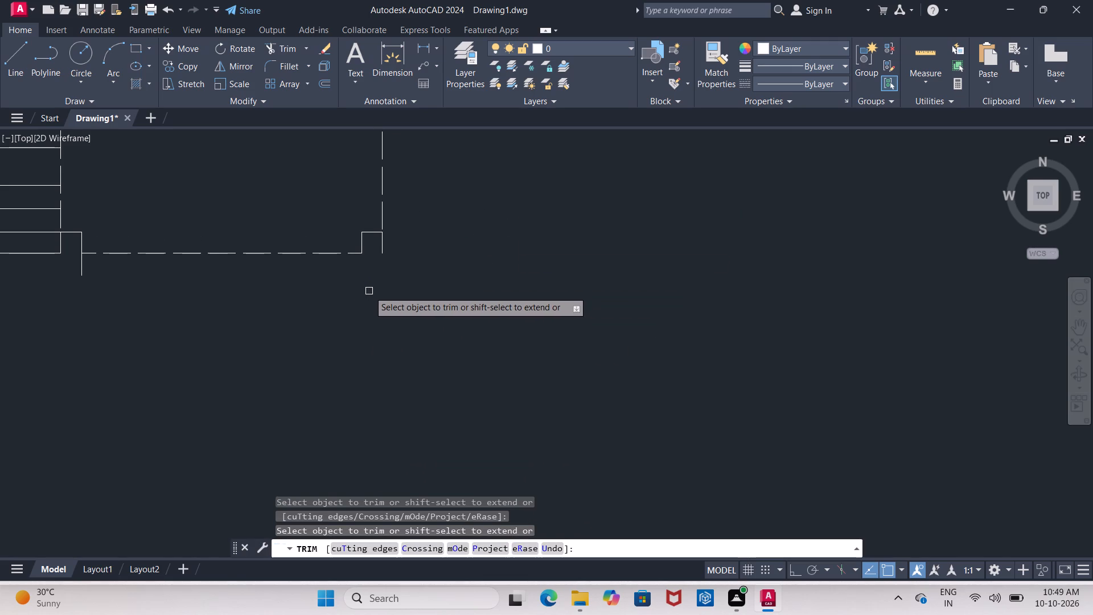
{"action": "left_click", "coordinate": [84, 268]}
{"action": "key", "text": "Escape"}
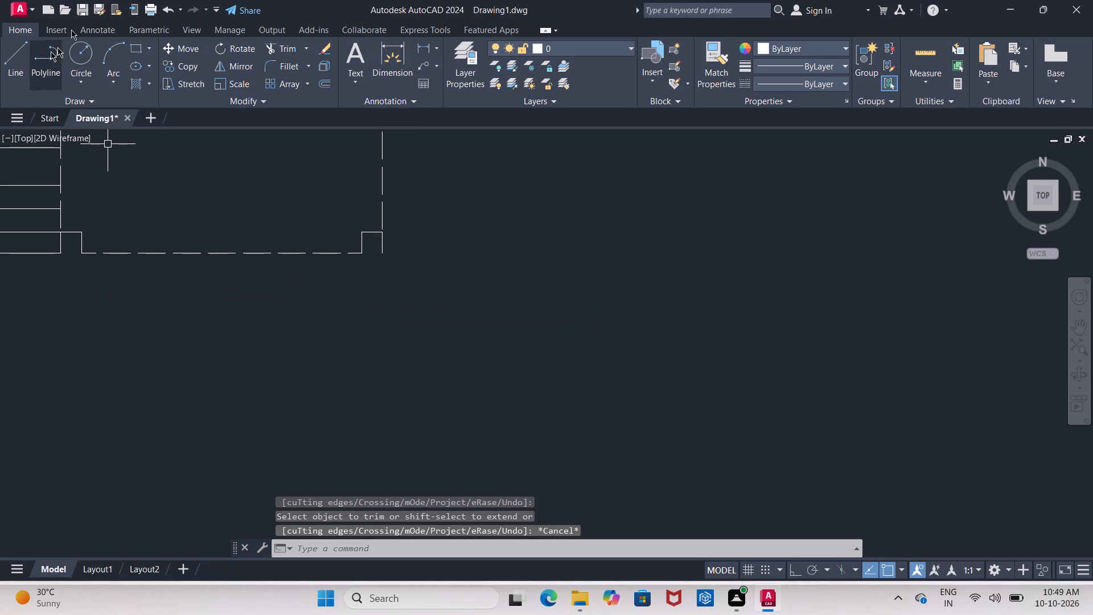
Draw solid lines closing the bottom edges of the two columns at the ends of the dashed front line.
{"action": "left_click", "coordinate": [6, 52]}
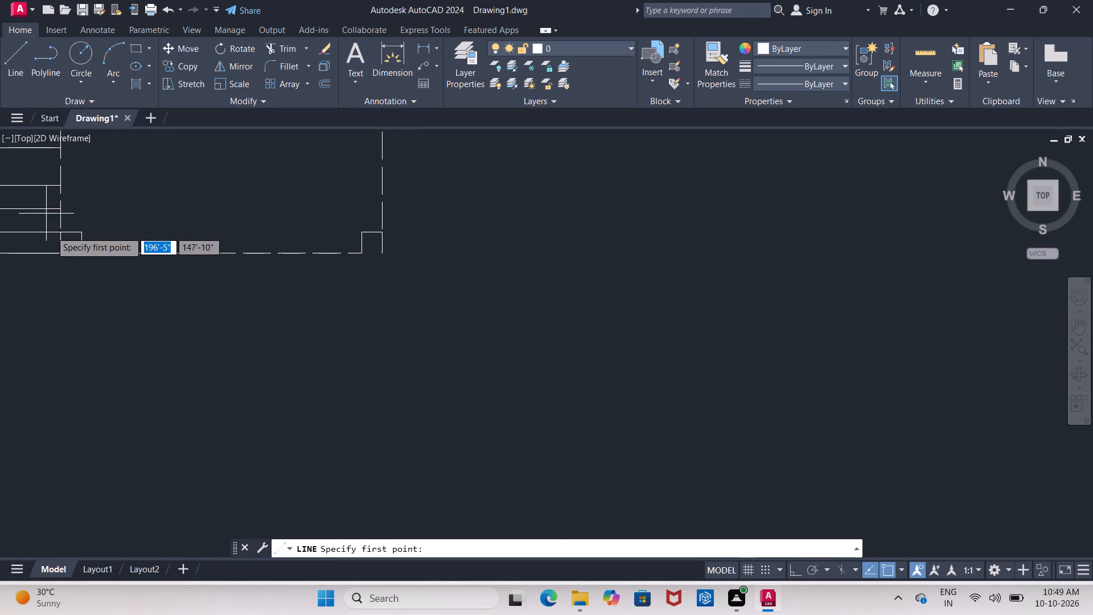
{"action": "left_click", "coordinate": [59, 254]}
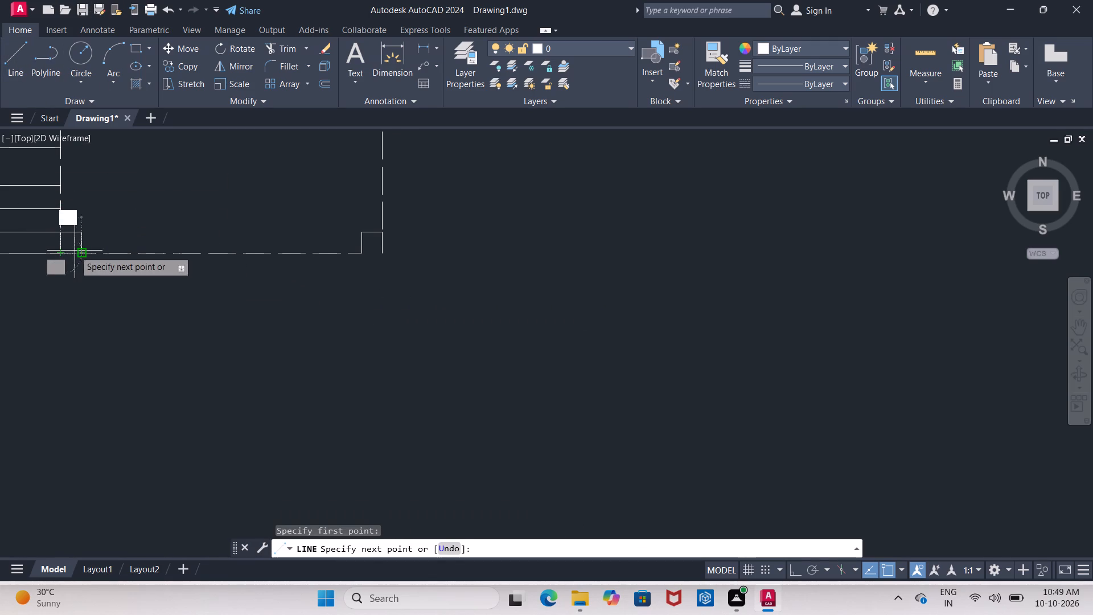
{"action": "left_click", "coordinate": [79, 252]}
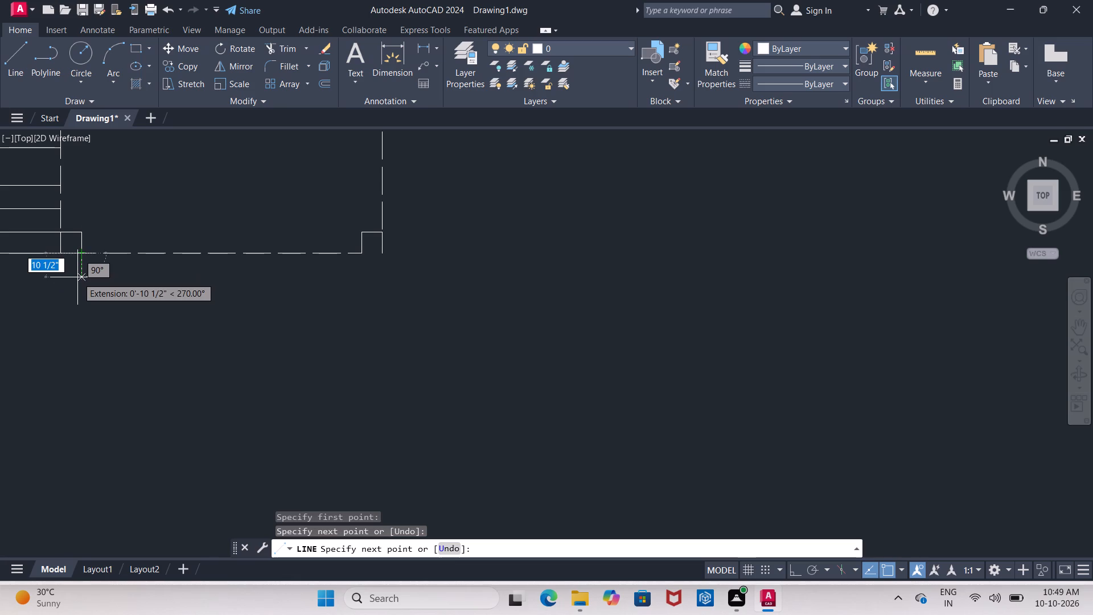
{"action": "key", "text": "Escape"}
{"action": "left_click", "coordinate": [15, 71]}
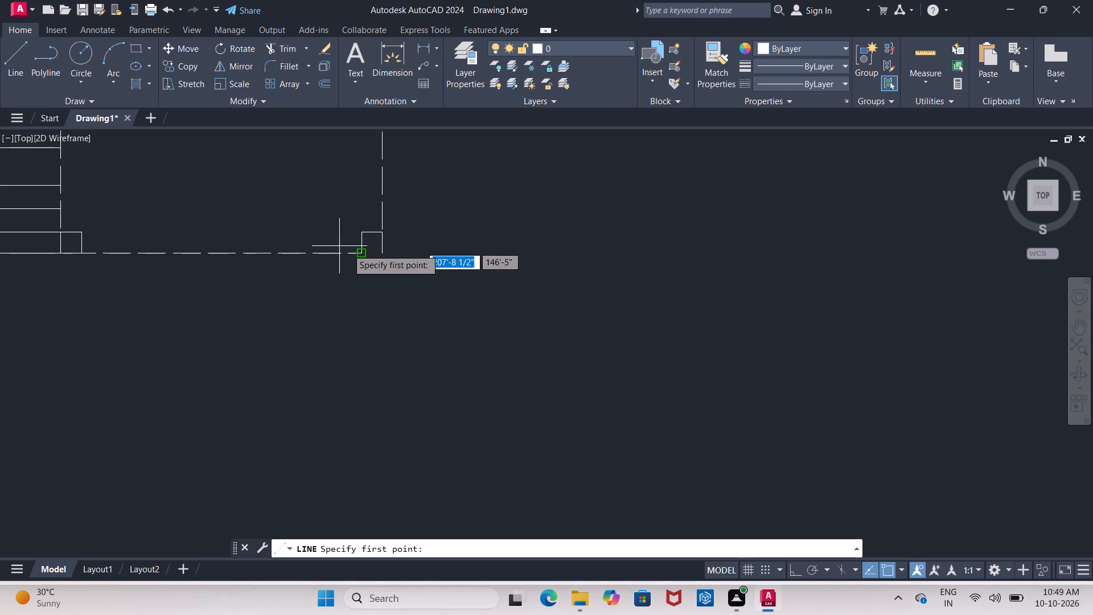
{"action": "left_click", "coordinate": [359, 249]}
{"action": "left_click", "coordinate": [380, 249]}
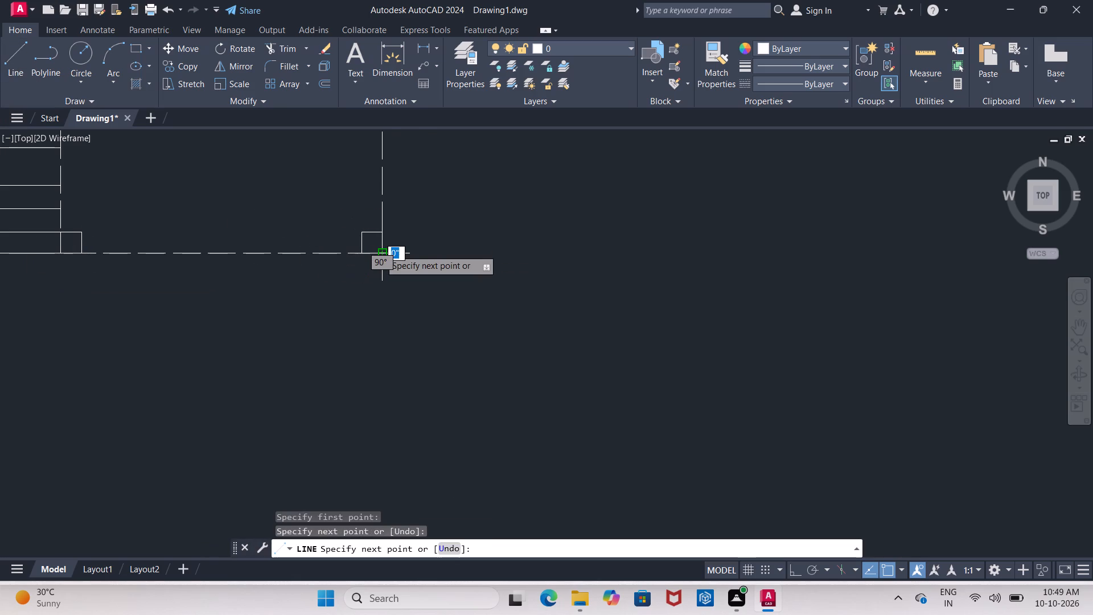
{"action": "key", "text": "Escape"}
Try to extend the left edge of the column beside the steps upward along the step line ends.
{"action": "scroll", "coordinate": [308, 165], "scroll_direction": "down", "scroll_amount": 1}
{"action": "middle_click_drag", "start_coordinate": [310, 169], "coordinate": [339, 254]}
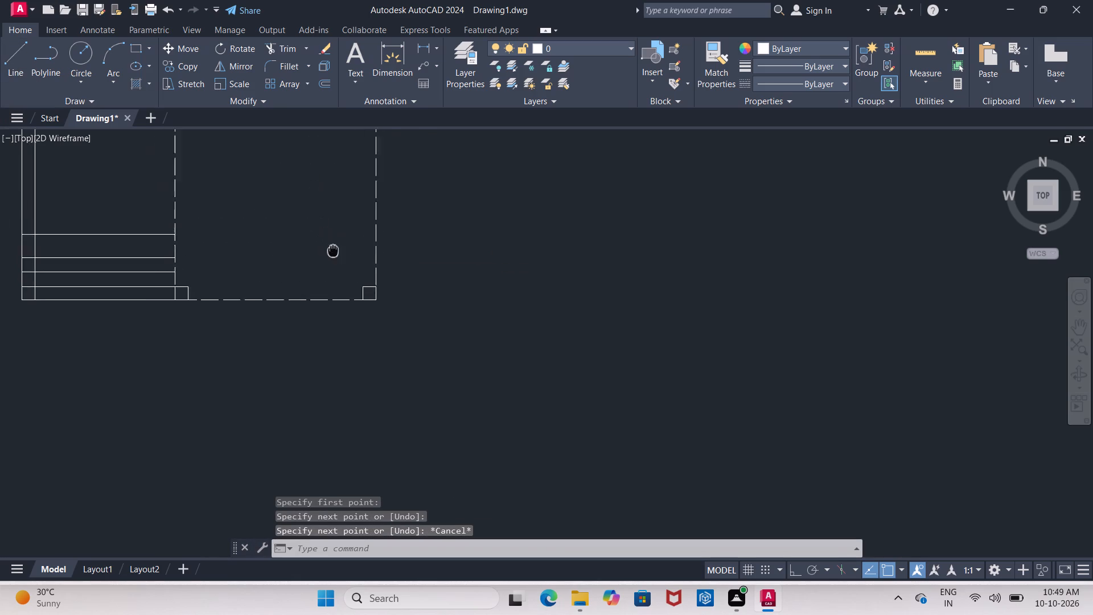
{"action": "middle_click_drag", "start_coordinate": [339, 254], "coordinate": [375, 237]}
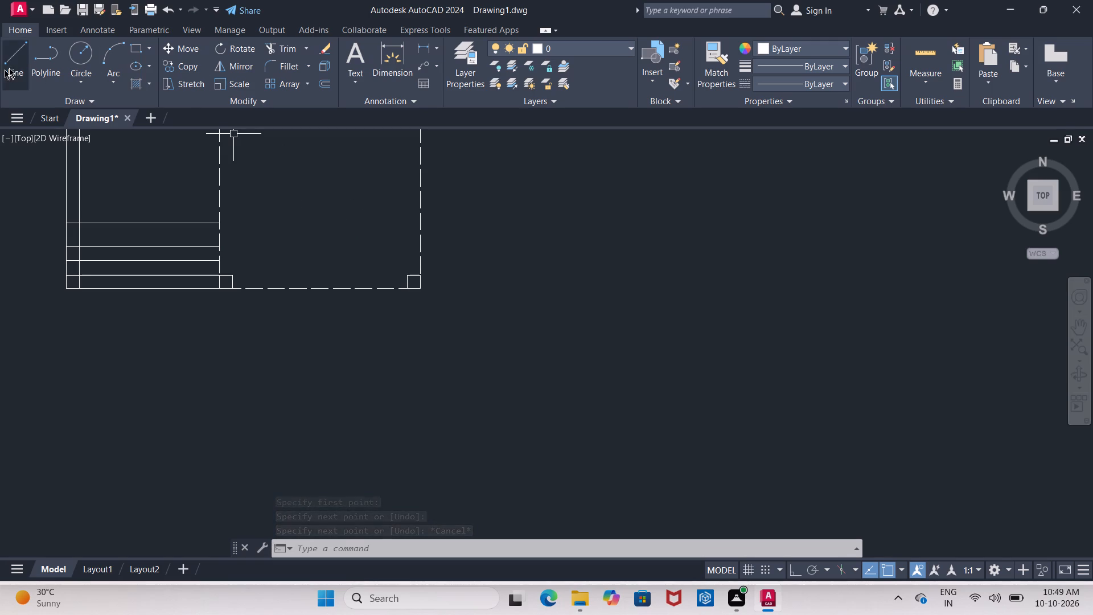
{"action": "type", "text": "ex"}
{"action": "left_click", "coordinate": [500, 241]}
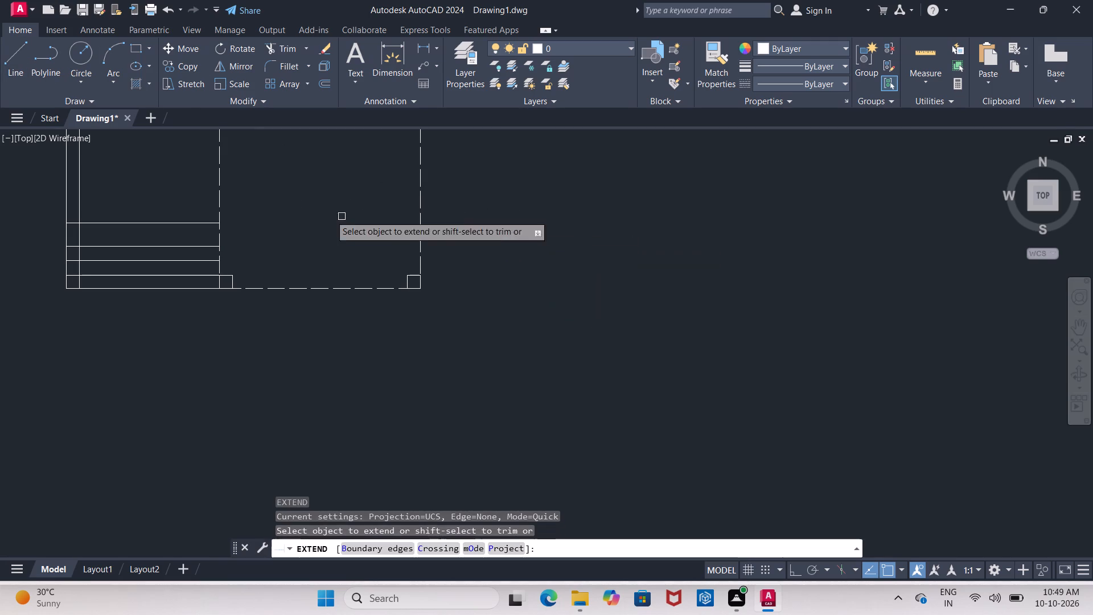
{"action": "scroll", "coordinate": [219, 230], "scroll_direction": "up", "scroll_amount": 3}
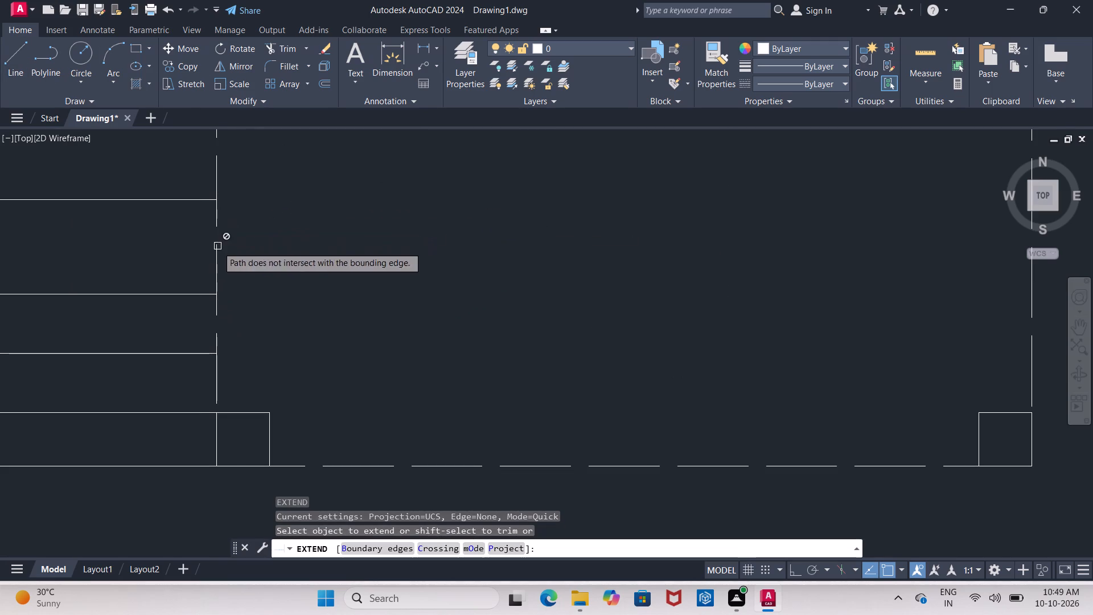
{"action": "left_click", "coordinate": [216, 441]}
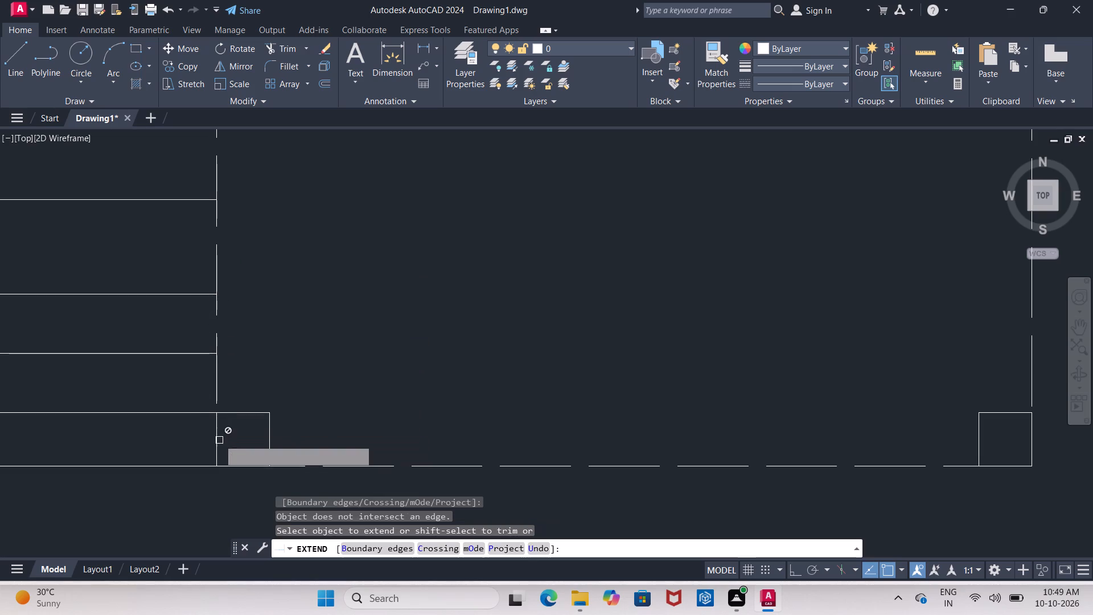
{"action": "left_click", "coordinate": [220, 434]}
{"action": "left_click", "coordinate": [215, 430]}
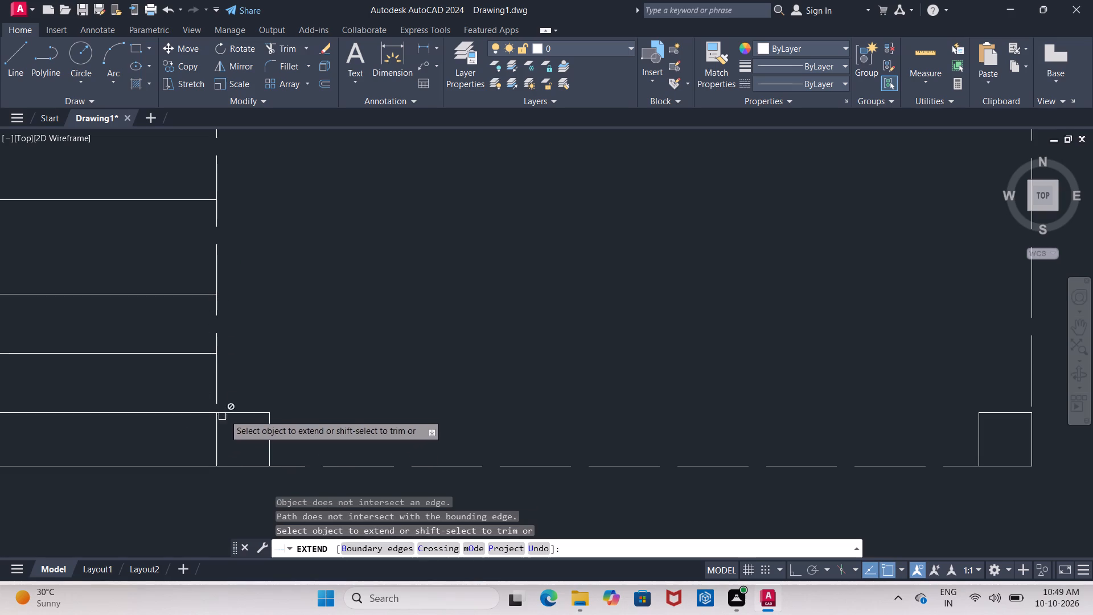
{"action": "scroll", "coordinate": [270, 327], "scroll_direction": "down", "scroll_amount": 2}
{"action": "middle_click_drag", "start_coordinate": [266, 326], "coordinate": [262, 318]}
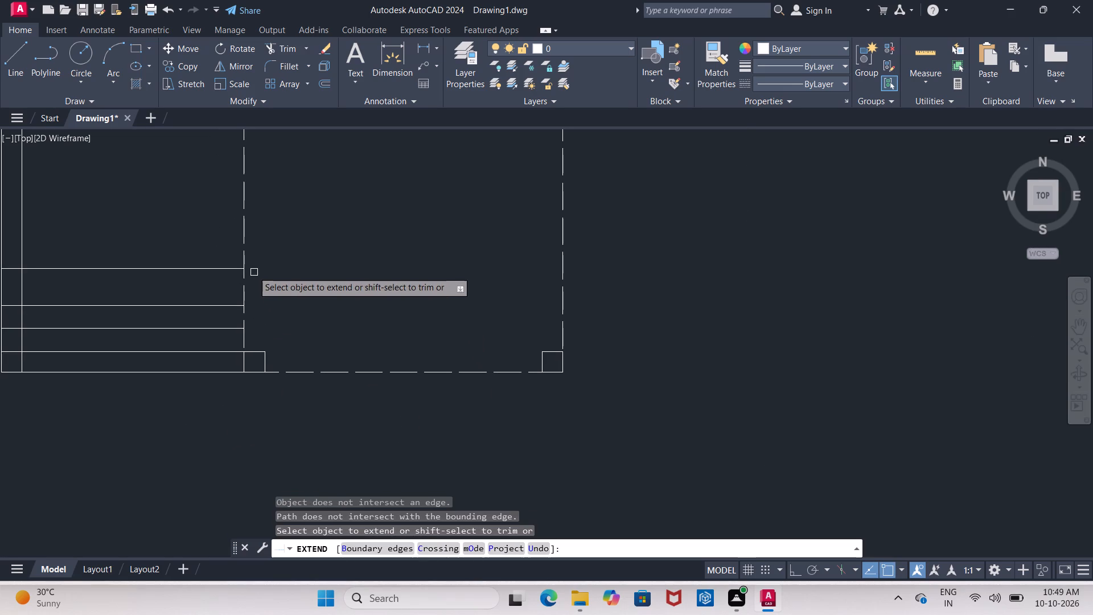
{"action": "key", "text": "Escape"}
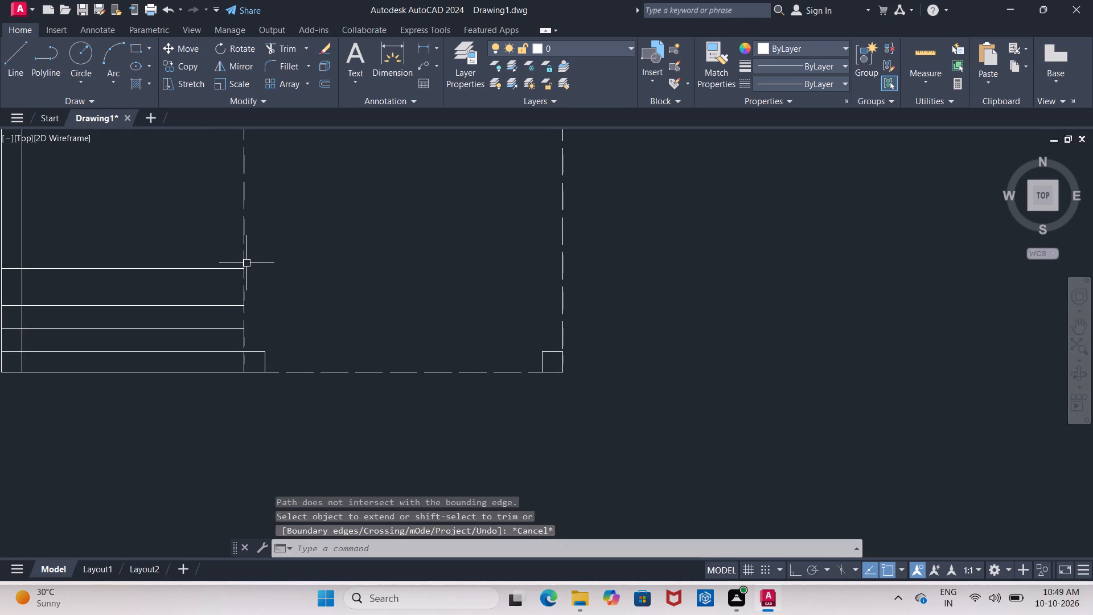
Trim away the dashed vertical line's three segments between the top step line and the column beside the steps.
{"action": "type", "text": "tr"}
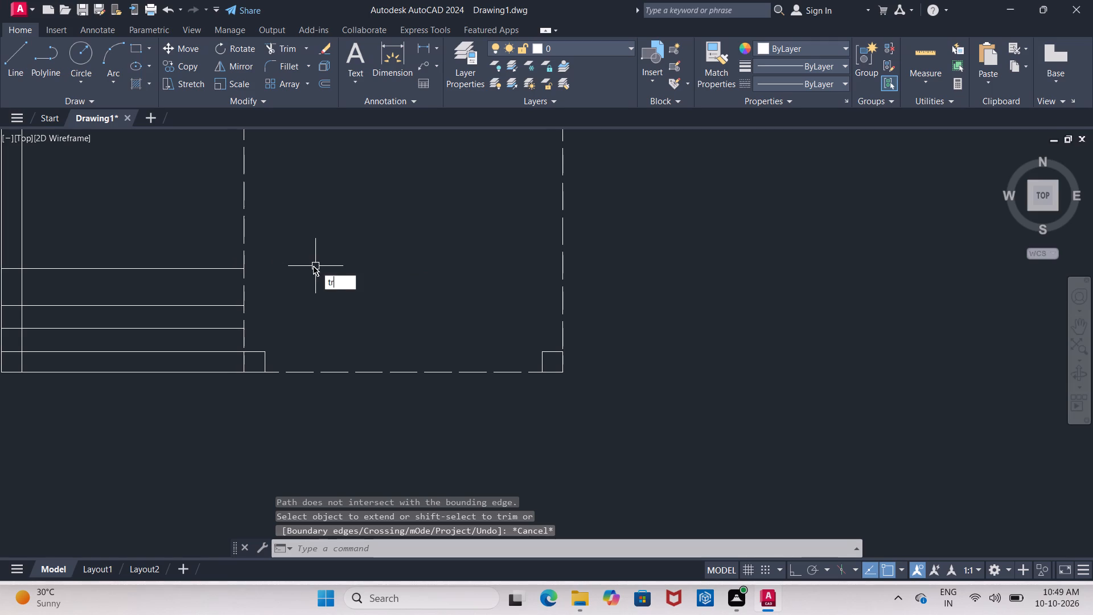
{"action": "key", "text": "Return"}
{"action": "key", "text": "Return"}
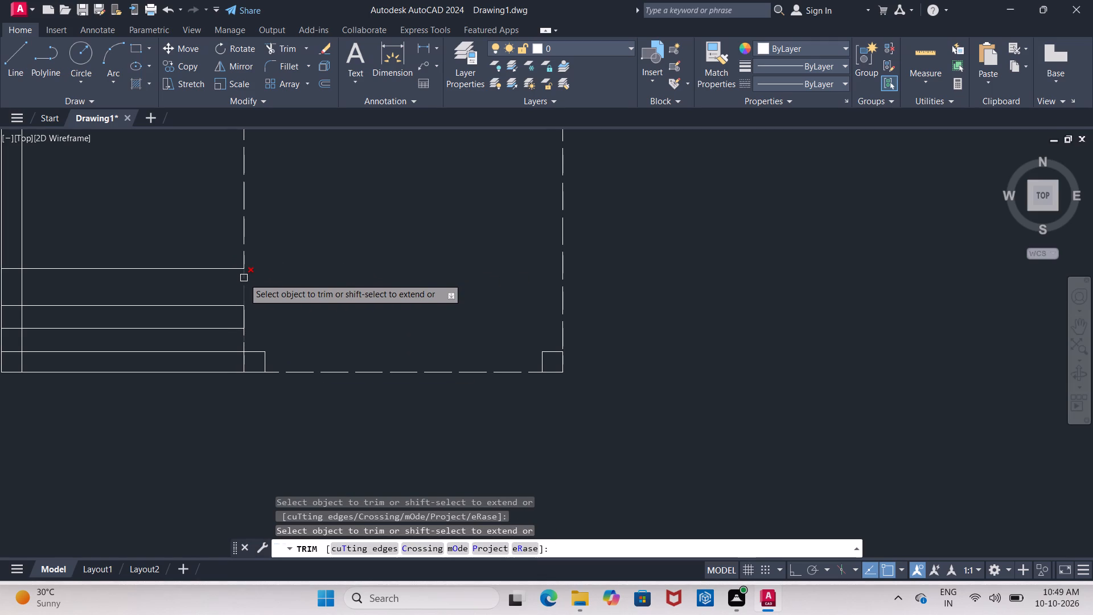
{"action": "left_click", "coordinate": [244, 278]}
{"action": "left_click", "coordinate": [244, 314]}
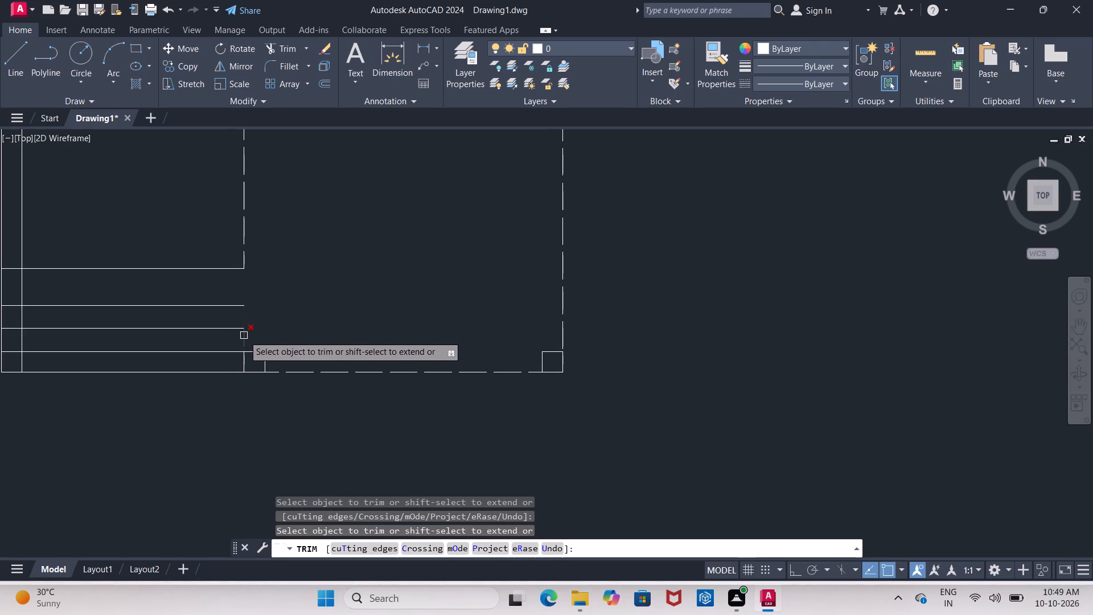
{"action": "left_click", "coordinate": [244, 338]}
{"action": "key", "text": "Escape"}
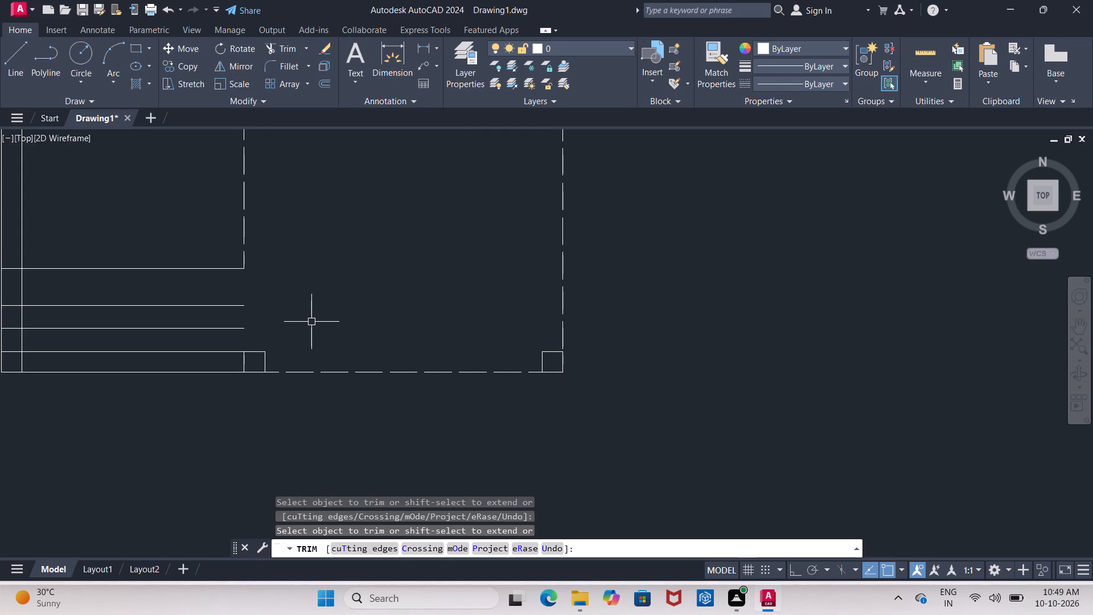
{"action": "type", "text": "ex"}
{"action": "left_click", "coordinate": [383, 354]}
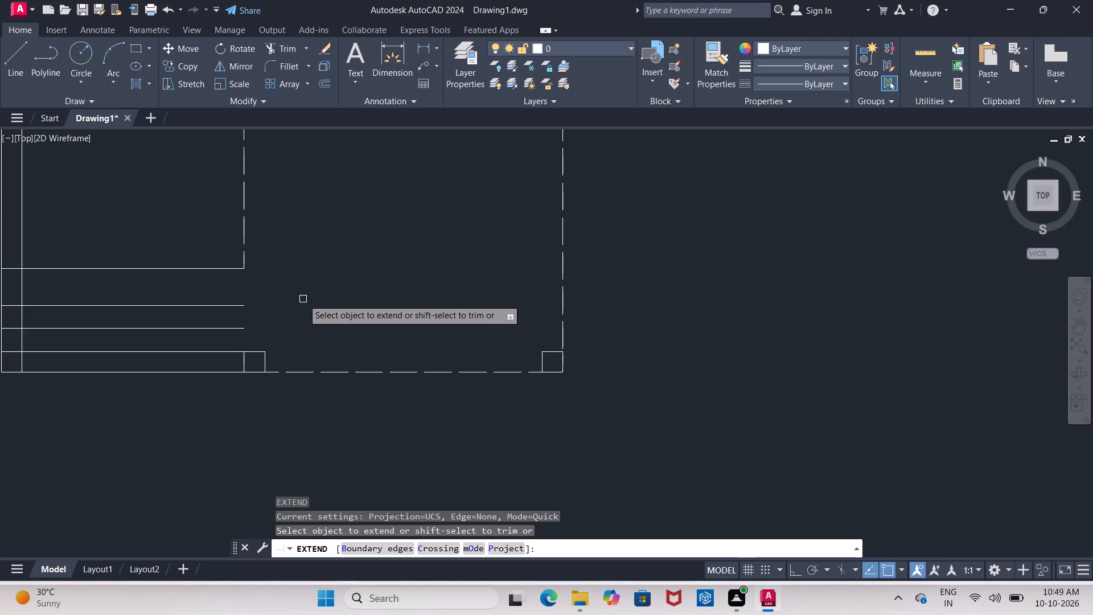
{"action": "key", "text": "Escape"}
Draw a solid vertical line along the steps' open ends, from the top step line to the adjacent column's top-left corner.
{"action": "middle_click_drag", "start_coordinate": [303, 298], "coordinate": [303, 260]}
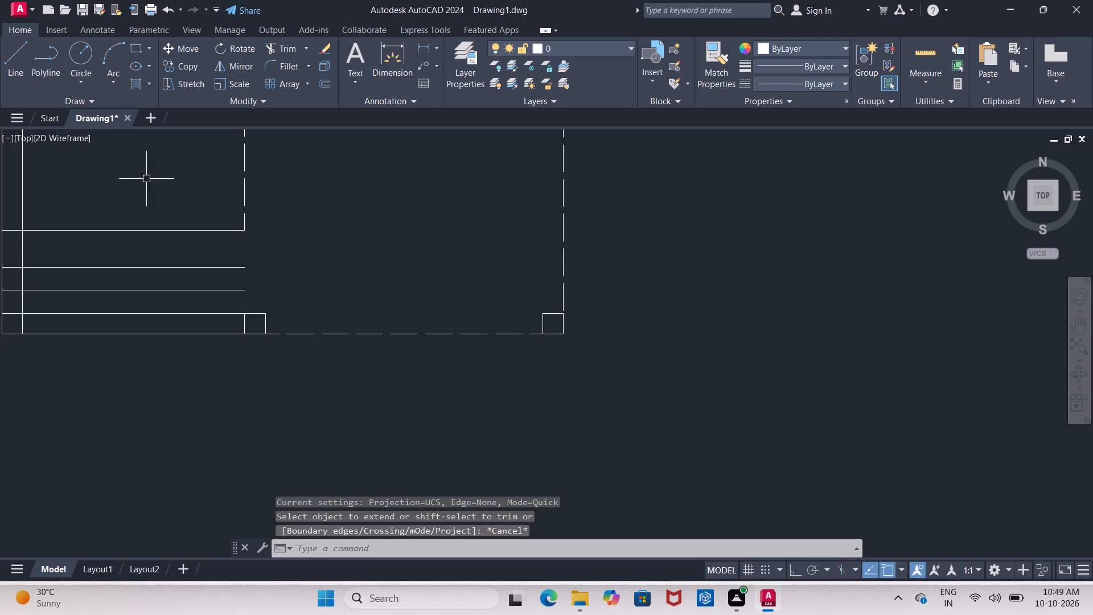
{"action": "left_click", "coordinate": [16, 46]}
{"action": "left_click", "coordinate": [248, 231]}
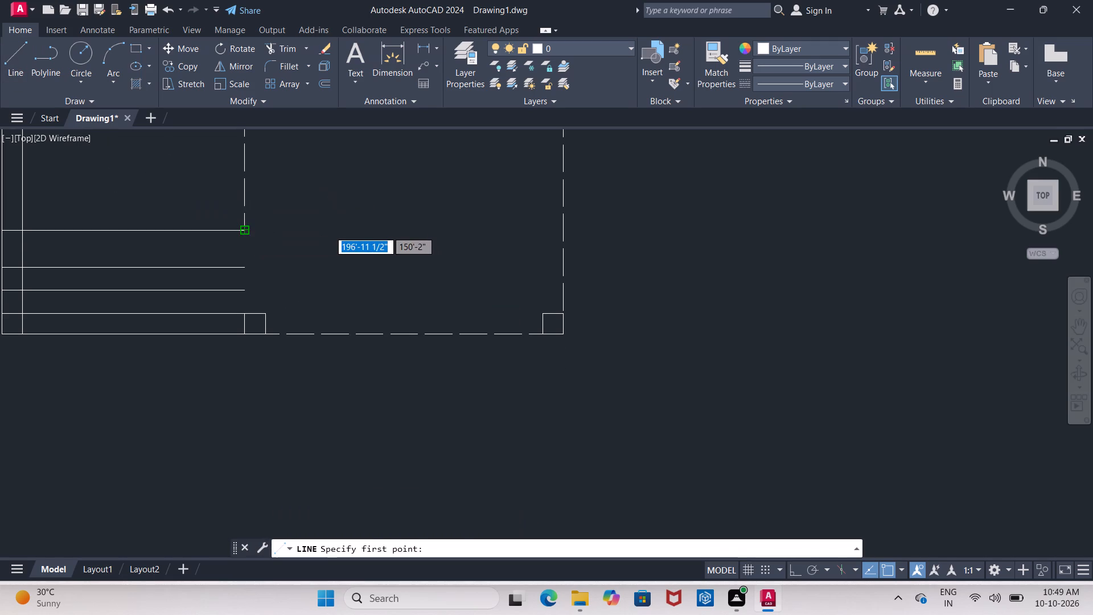
{"action": "left_click", "coordinate": [243, 314]}
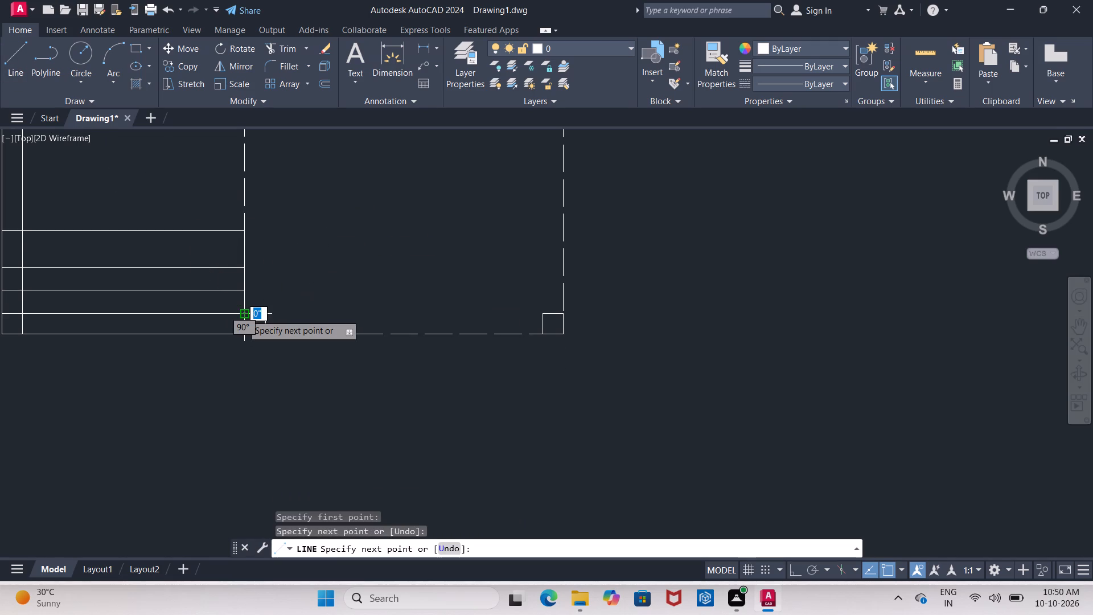
{"action": "key", "text": "Escape"}
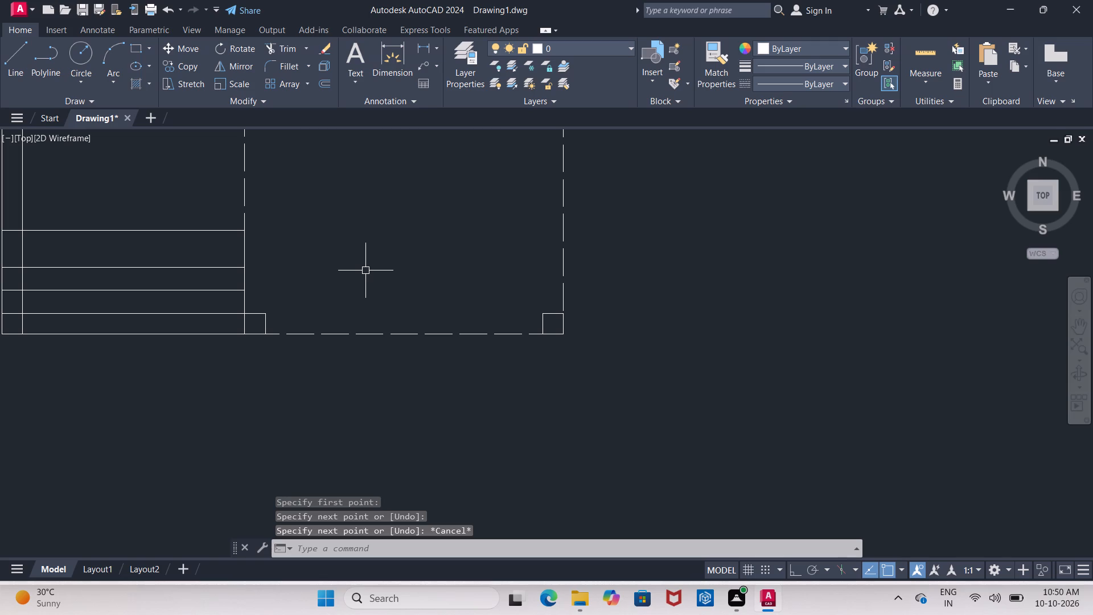
Extend the new solid line at the steps' ends down to the bottom outer line.
{"action": "type", "text": "ex"}
{"action": "key", "text": "Return"}
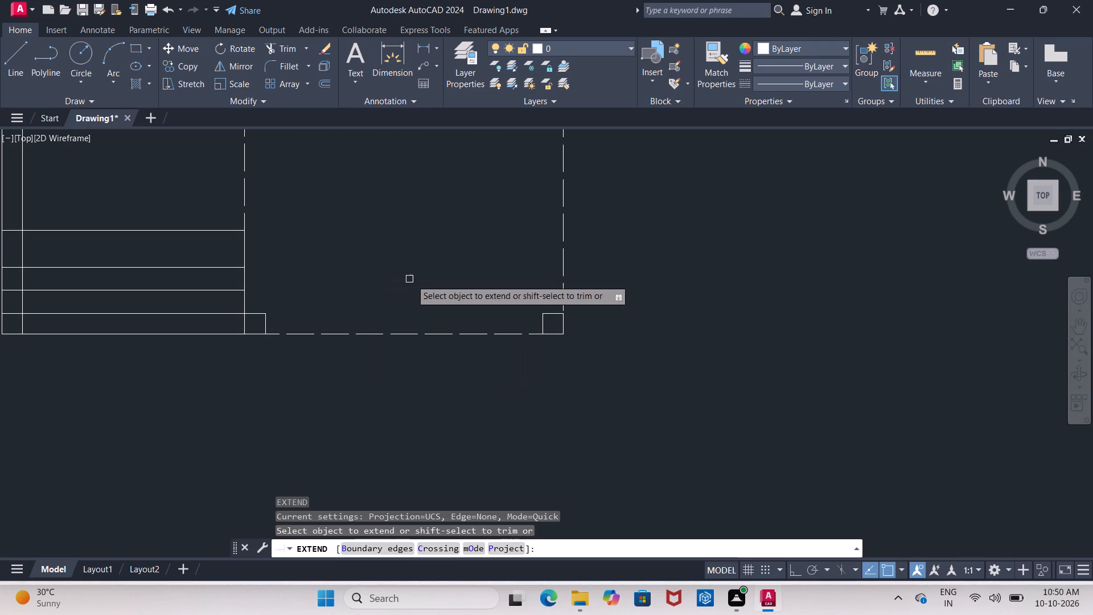
{"action": "left_click", "coordinate": [243, 305]}
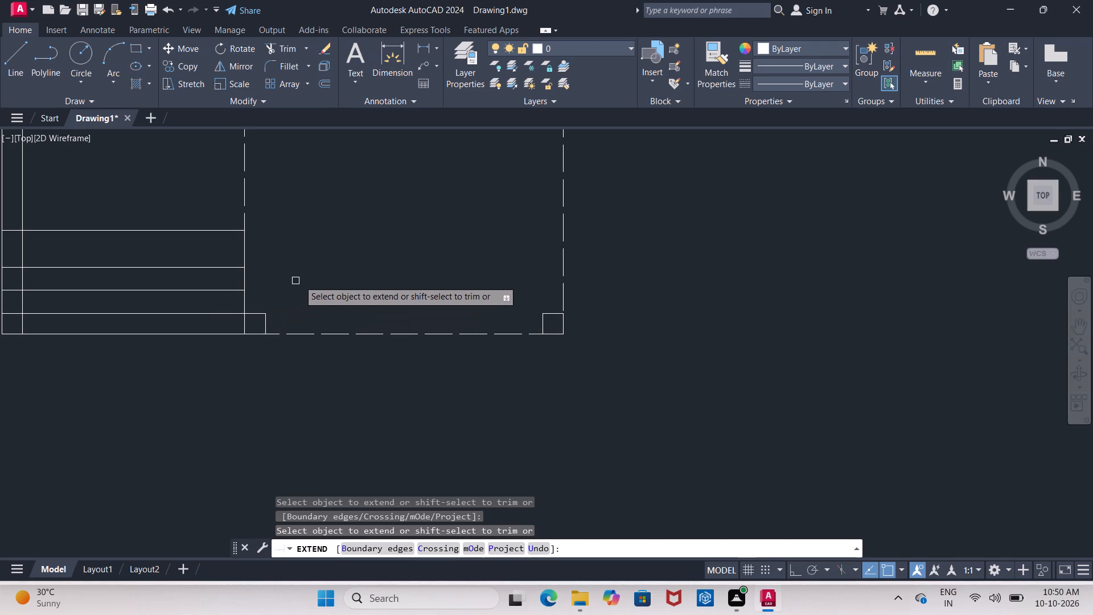
{"action": "middle_click_drag", "start_coordinate": [333, 282], "coordinate": [258, 275]}
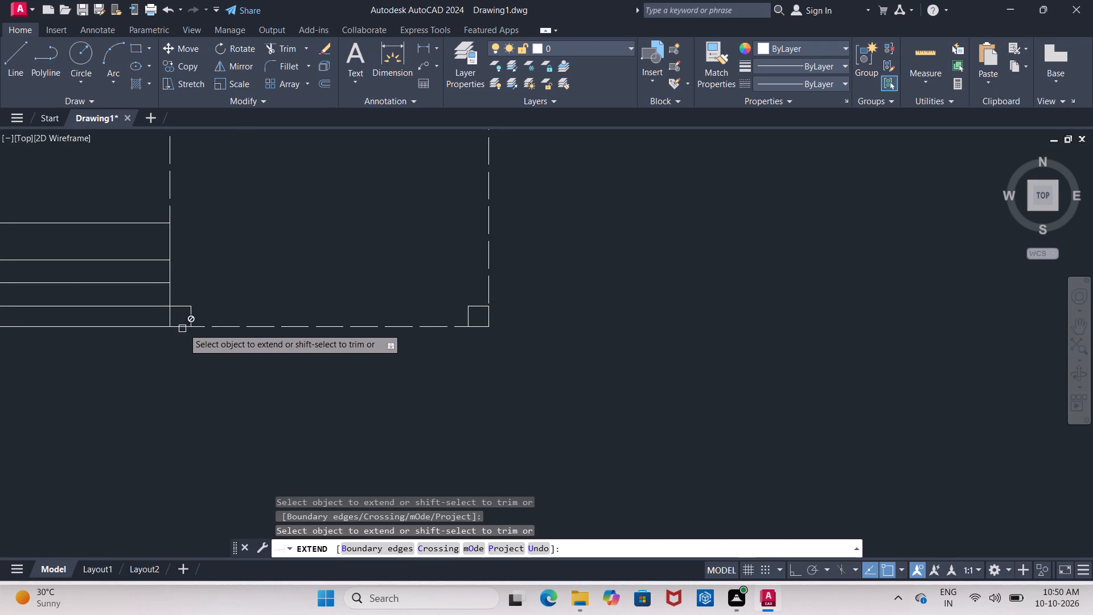
{"action": "key", "text": "Escape"}
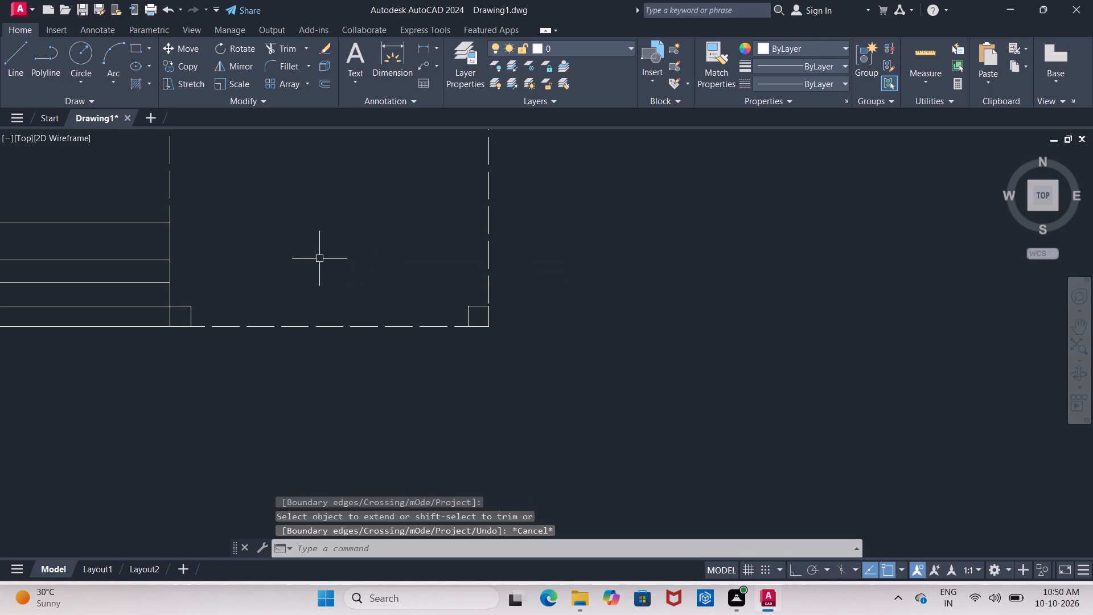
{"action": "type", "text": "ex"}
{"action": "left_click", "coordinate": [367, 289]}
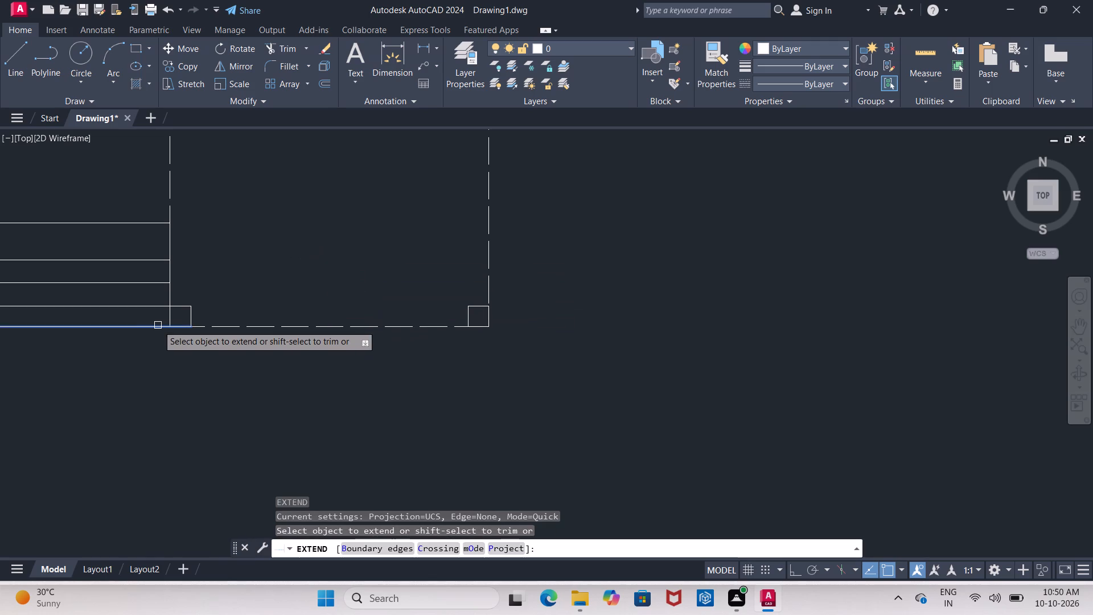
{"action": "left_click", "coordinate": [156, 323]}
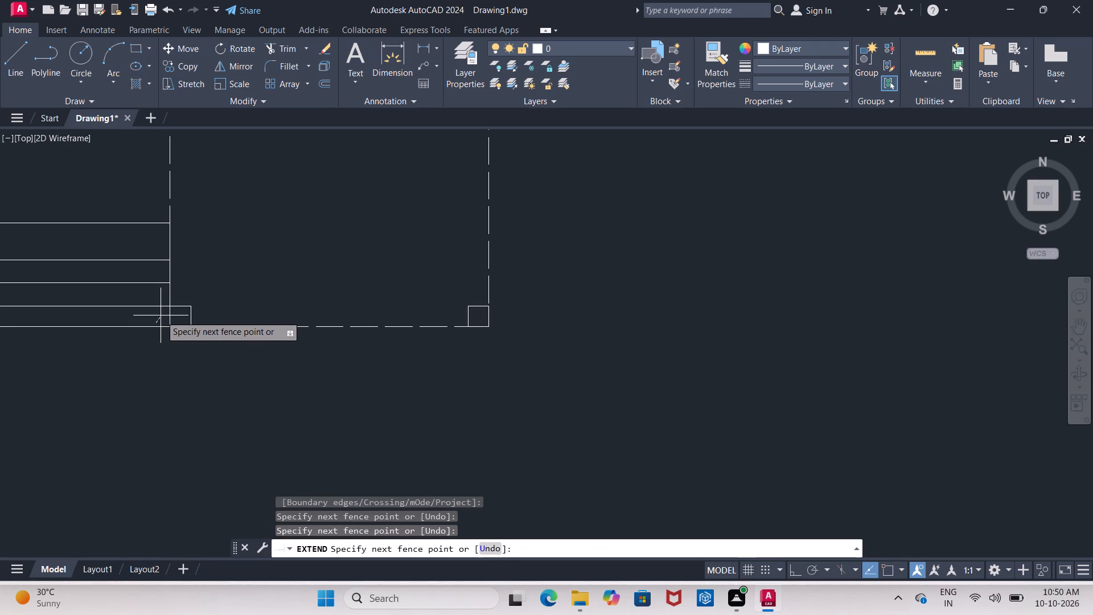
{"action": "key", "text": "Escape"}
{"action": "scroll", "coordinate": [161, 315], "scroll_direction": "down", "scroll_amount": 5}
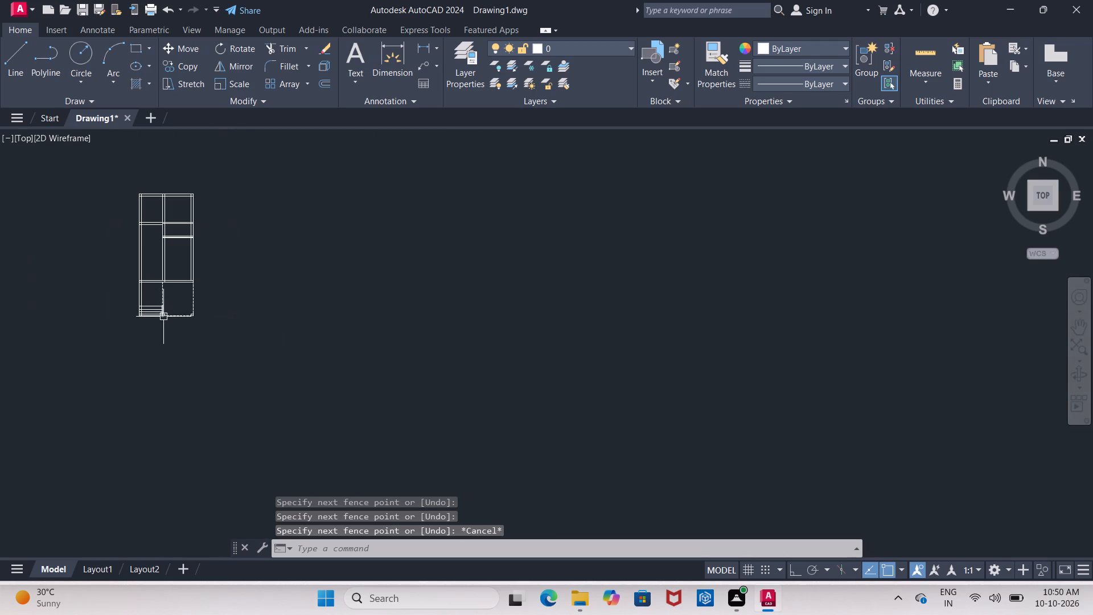
Examine the lower part of the plan around the steps, the dashed open area and the cross walls above them.
{"action": "scroll", "coordinate": [184, 302], "scroll_direction": "up", "scroll_amount": 3}
{"action": "middle_click_drag", "start_coordinate": [184, 302], "coordinate": [216, 310]}
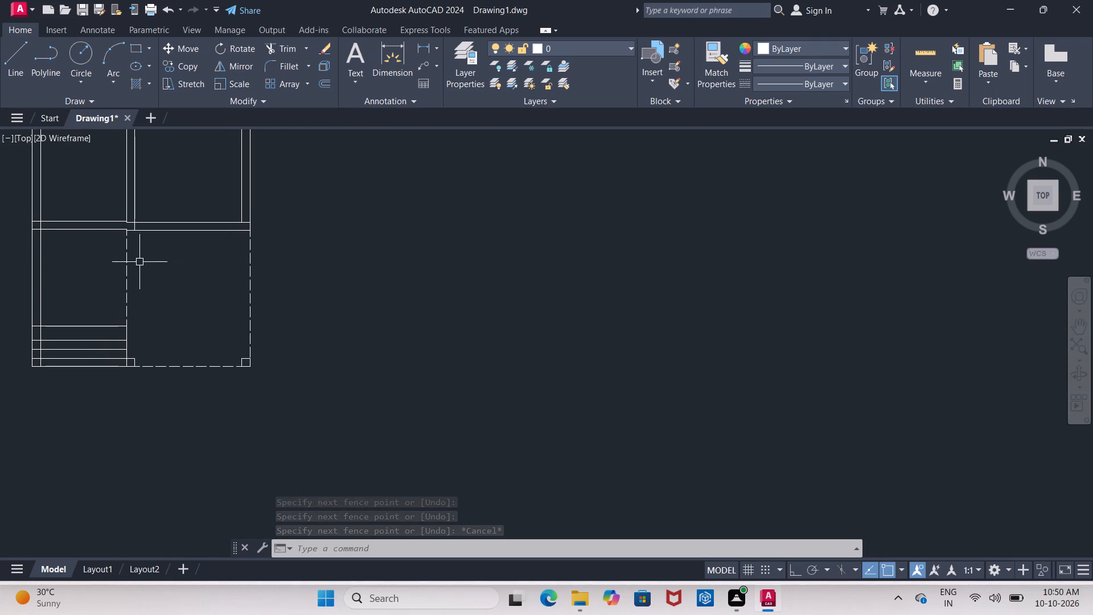
{"action": "scroll", "coordinate": [108, 255], "scroll_direction": "up", "scroll_amount": 1}
{"action": "middle_click_drag", "start_coordinate": [108, 255], "coordinate": [157, 262]}
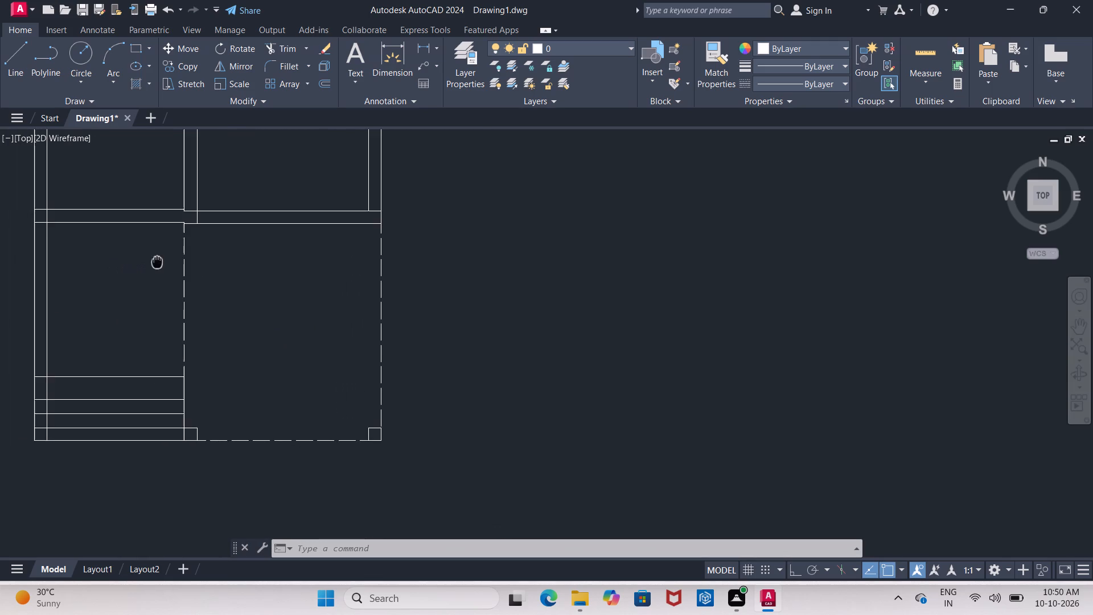
{"action": "middle_click_drag", "start_coordinate": [157, 262], "coordinate": [148, 263]}
{"action": "scroll", "coordinate": [145, 262], "scroll_direction": "up", "scroll_amount": 1}
{"action": "middle_click_drag", "start_coordinate": [138, 259], "coordinate": [101, 253]}
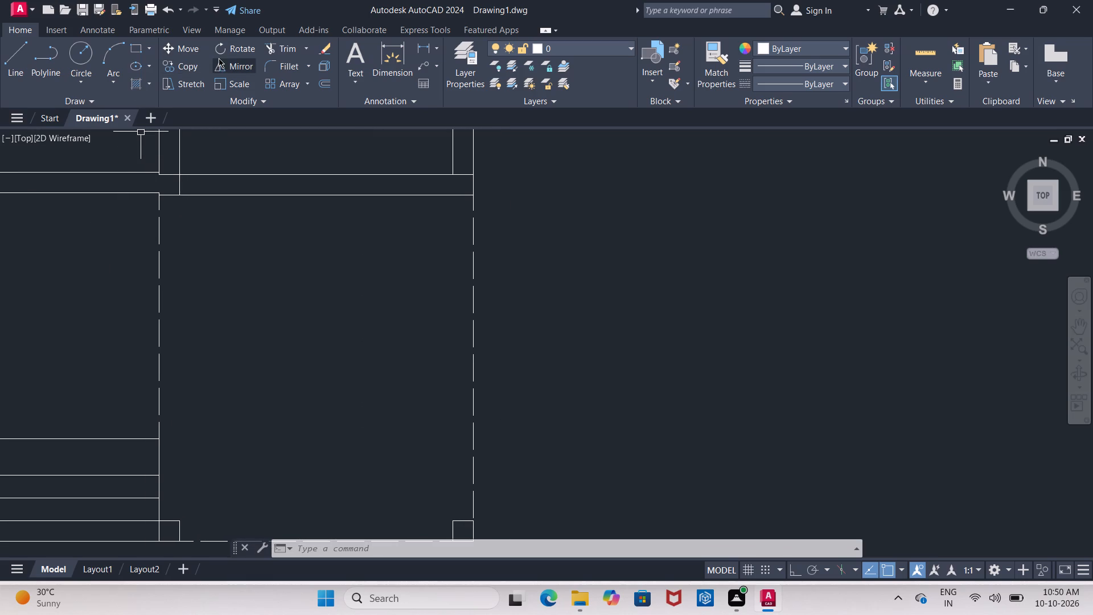
{"action": "scroll", "coordinate": [220, 100], "scroll_direction": "down", "scroll_amount": 4}
{"action": "scroll", "coordinate": [238, 183], "scroll_direction": "down", "scroll_amount": 3}
{"action": "middle_click_drag", "start_coordinate": [244, 203], "coordinate": [245, 268]}
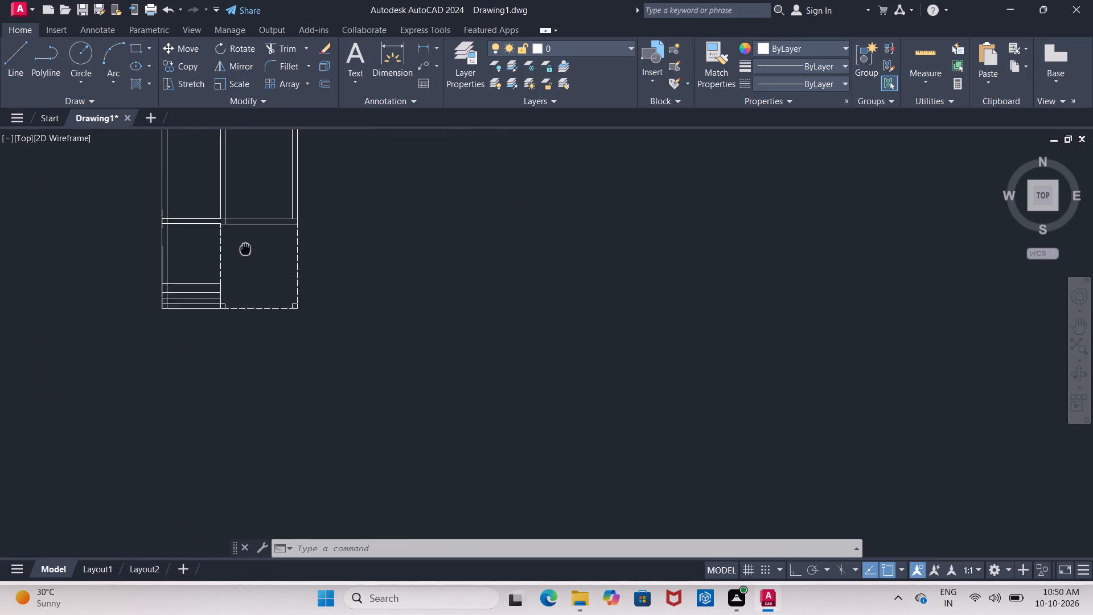
{"action": "middle_click_drag", "start_coordinate": [245, 268], "coordinate": [224, 312]}
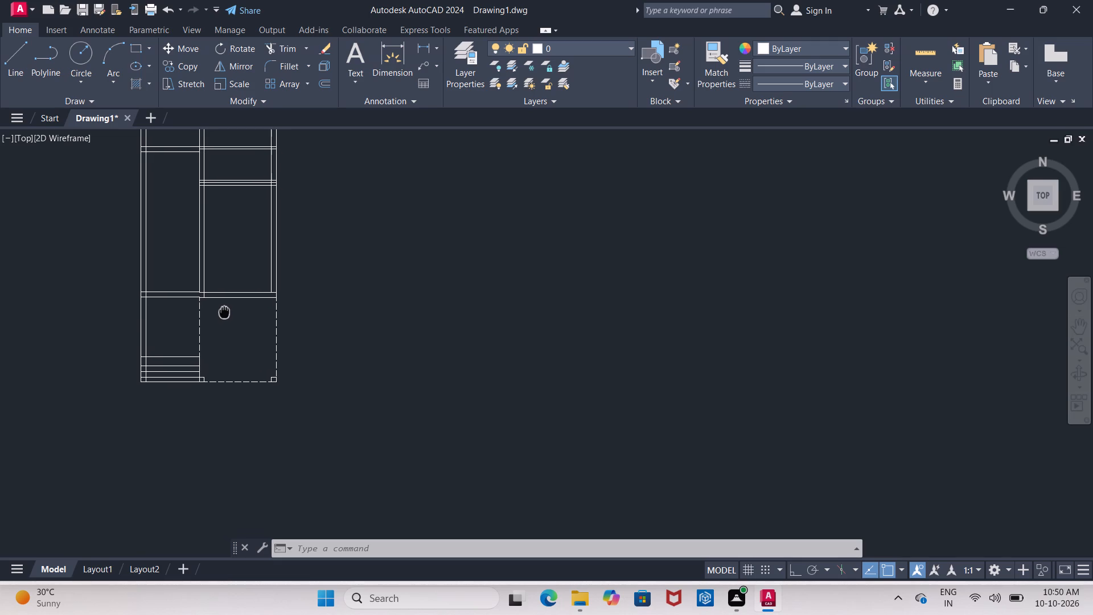
{"action": "middle_click_drag", "start_coordinate": [224, 312], "coordinate": [225, 316]}
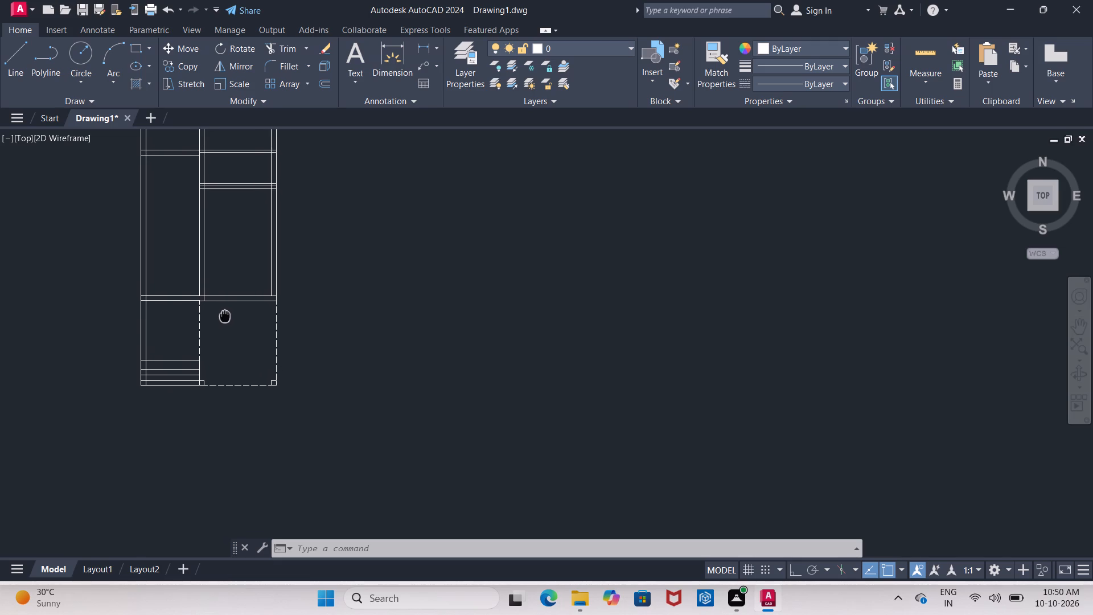
{"action": "middle_click_drag", "start_coordinate": [225, 316], "coordinate": [225, 317]}
{"action": "scroll", "coordinate": [230, 293], "scroll_direction": "down", "scroll_amount": 1}
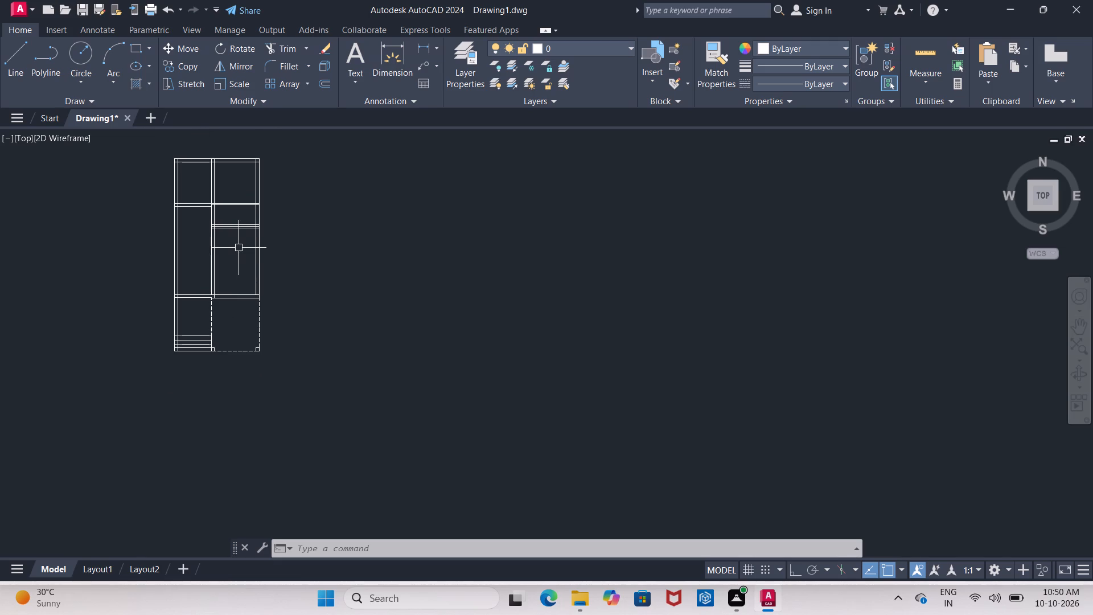
Move both lines of the left cross wall above the steps down into line with the adjoining right-hand cross wall.
{"action": "scroll", "coordinate": [238, 245], "scroll_direction": "up", "scroll_amount": 2}
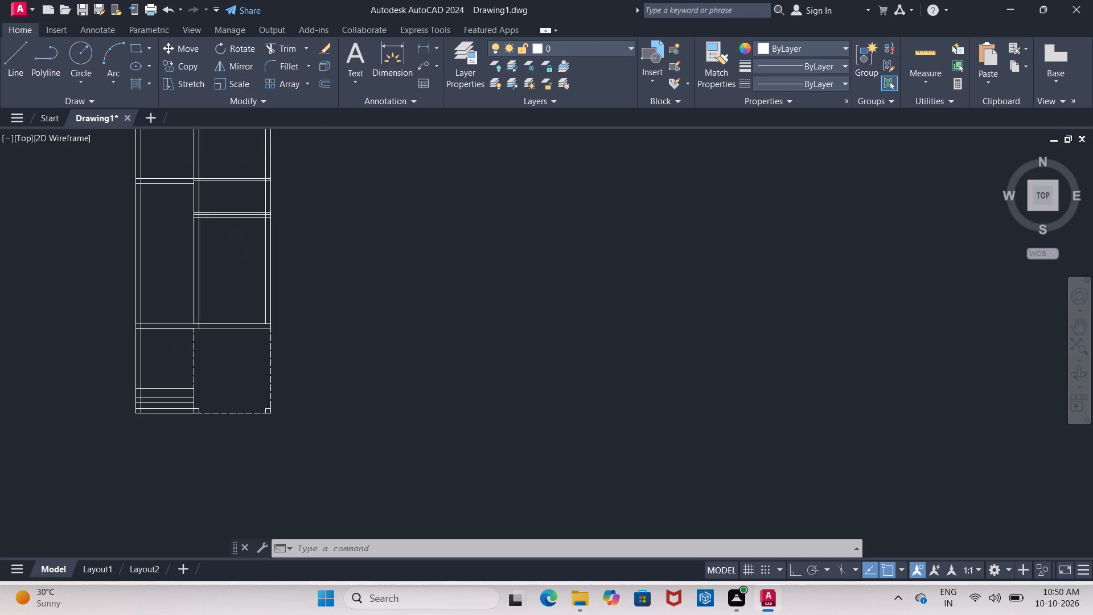
{"action": "scroll", "coordinate": [238, 245], "scroll_direction": "up", "scroll_amount": 1}
{"action": "middle_click_drag", "start_coordinate": [238, 245], "coordinate": [323, 171]}
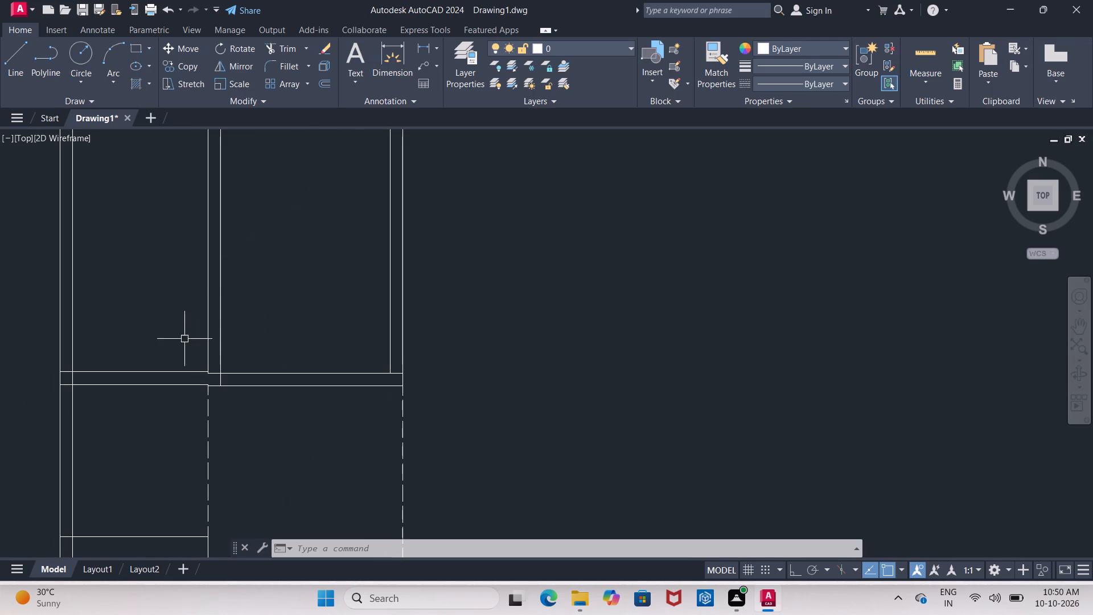
{"action": "left_click", "coordinate": [179, 370]}
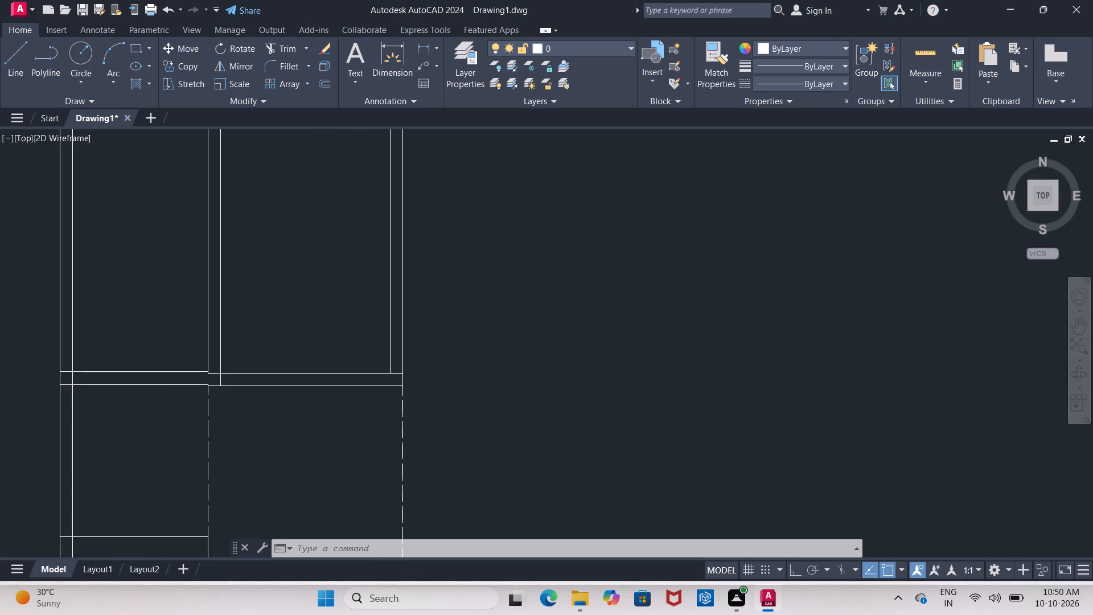
{"action": "left_click", "coordinate": [162, 386]}
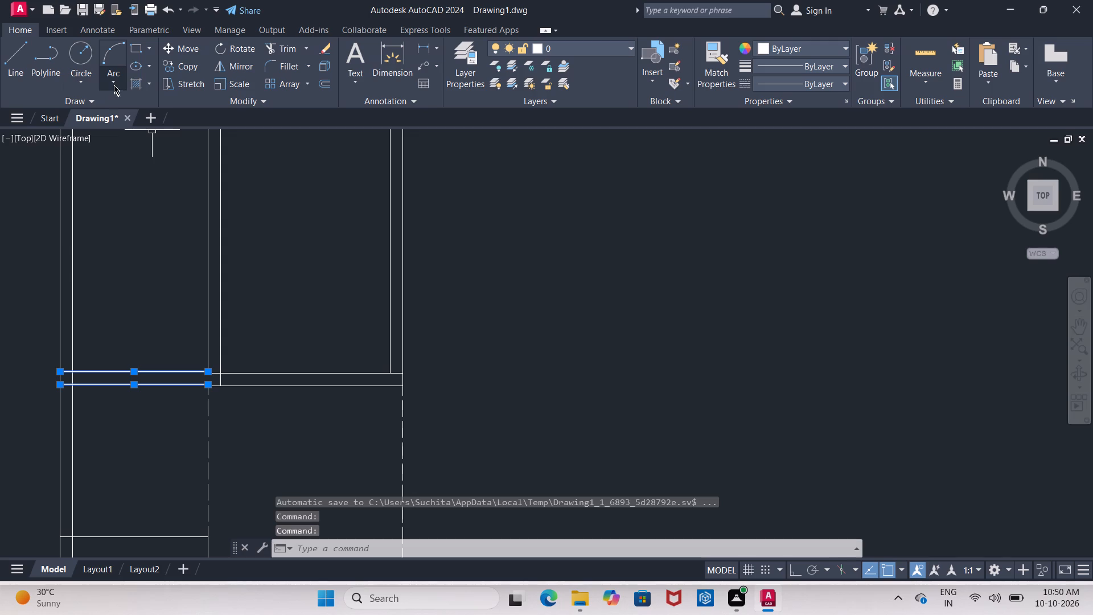
{"action": "left_click", "coordinate": [169, 45]}
{"action": "scroll", "coordinate": [276, 286], "scroll_direction": "up", "scroll_amount": 2}
{"action": "middle_click_drag", "start_coordinate": [276, 270], "coordinate": [294, 133]}
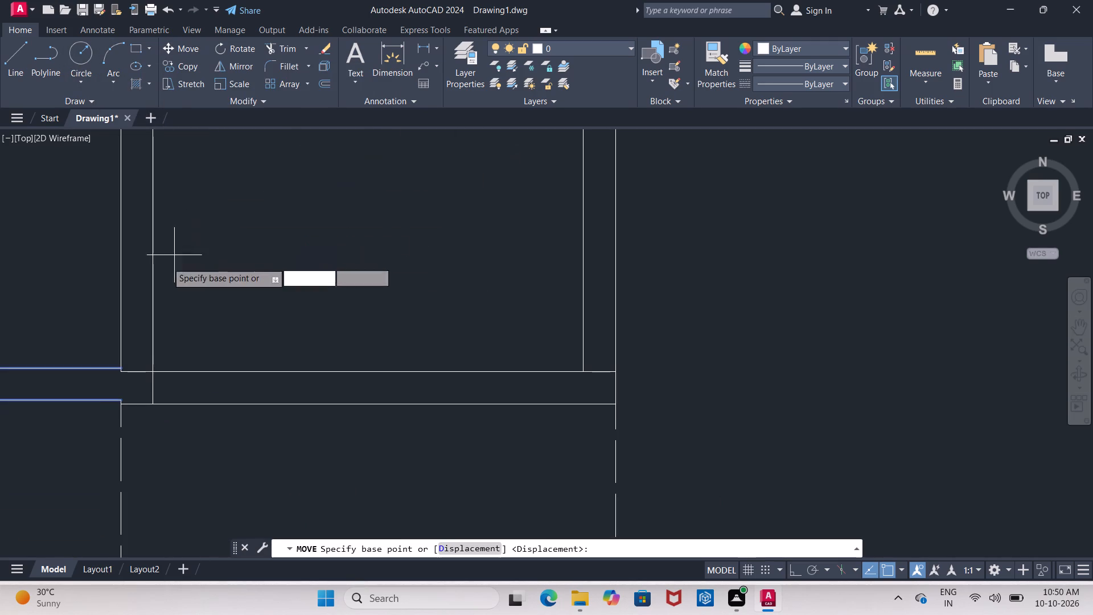
{"action": "left_click", "coordinate": [122, 366]}
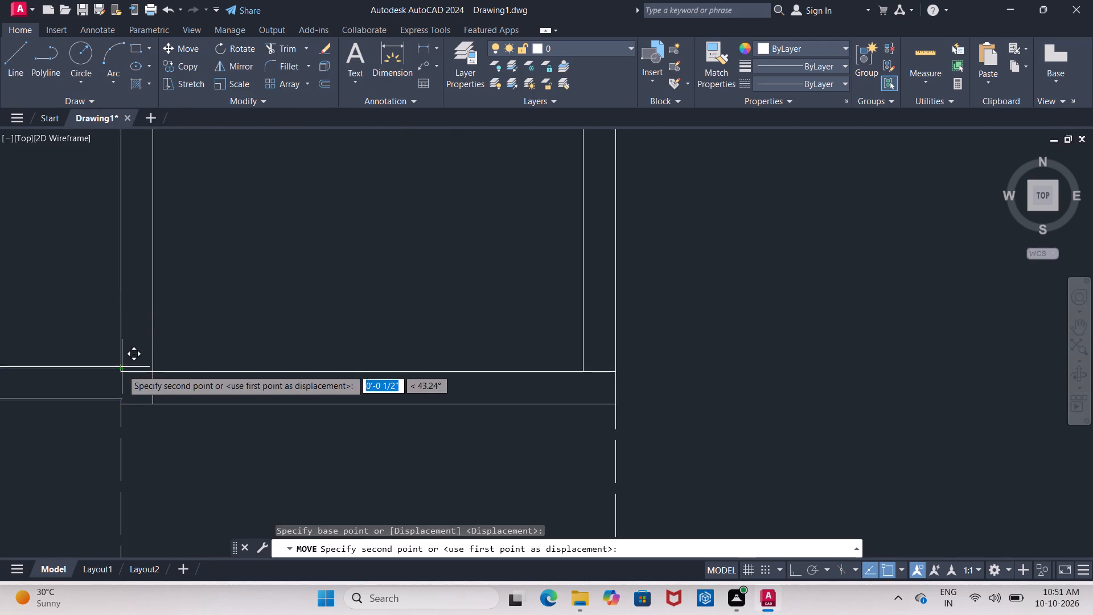
{"action": "left_click", "coordinate": [122, 374]}
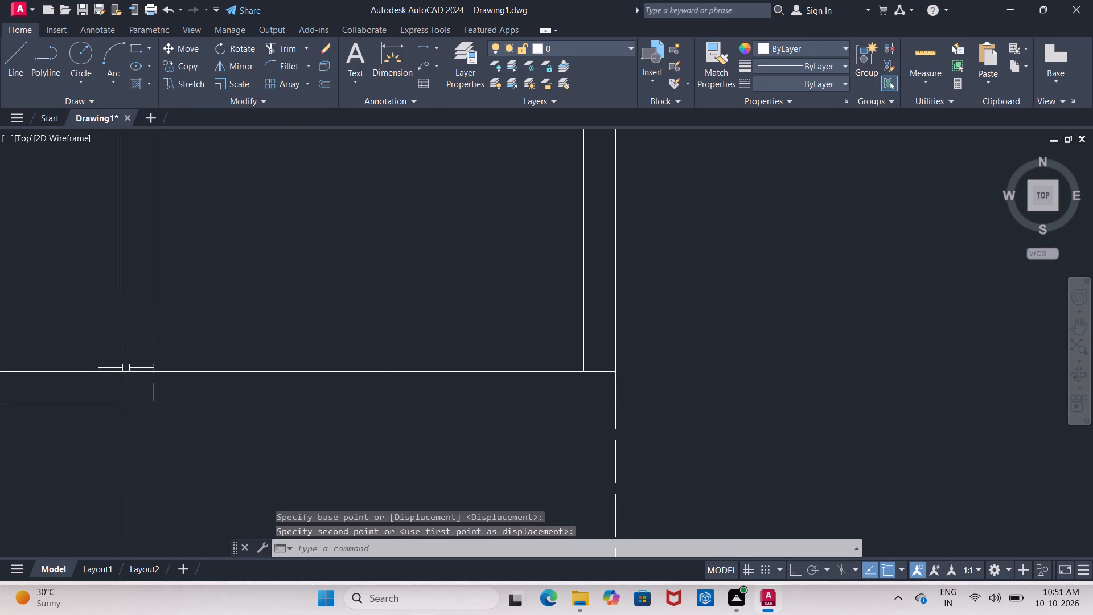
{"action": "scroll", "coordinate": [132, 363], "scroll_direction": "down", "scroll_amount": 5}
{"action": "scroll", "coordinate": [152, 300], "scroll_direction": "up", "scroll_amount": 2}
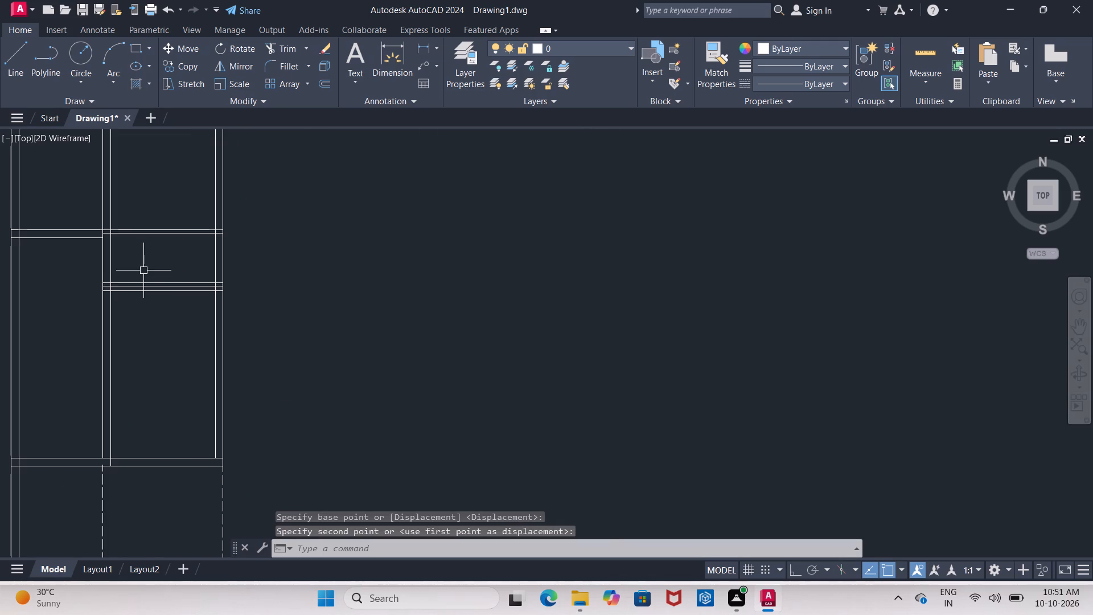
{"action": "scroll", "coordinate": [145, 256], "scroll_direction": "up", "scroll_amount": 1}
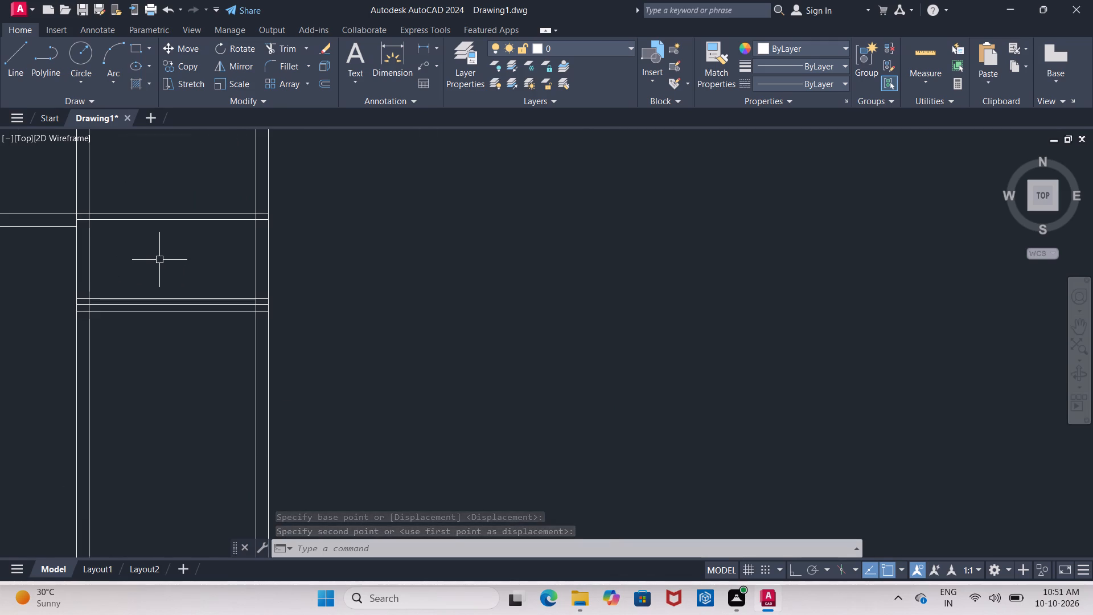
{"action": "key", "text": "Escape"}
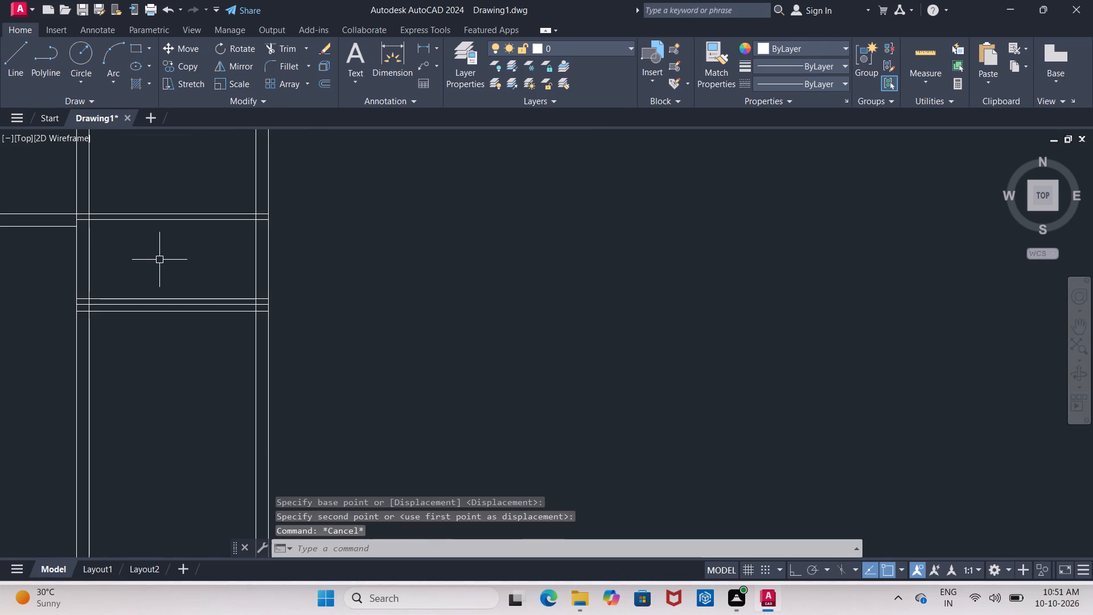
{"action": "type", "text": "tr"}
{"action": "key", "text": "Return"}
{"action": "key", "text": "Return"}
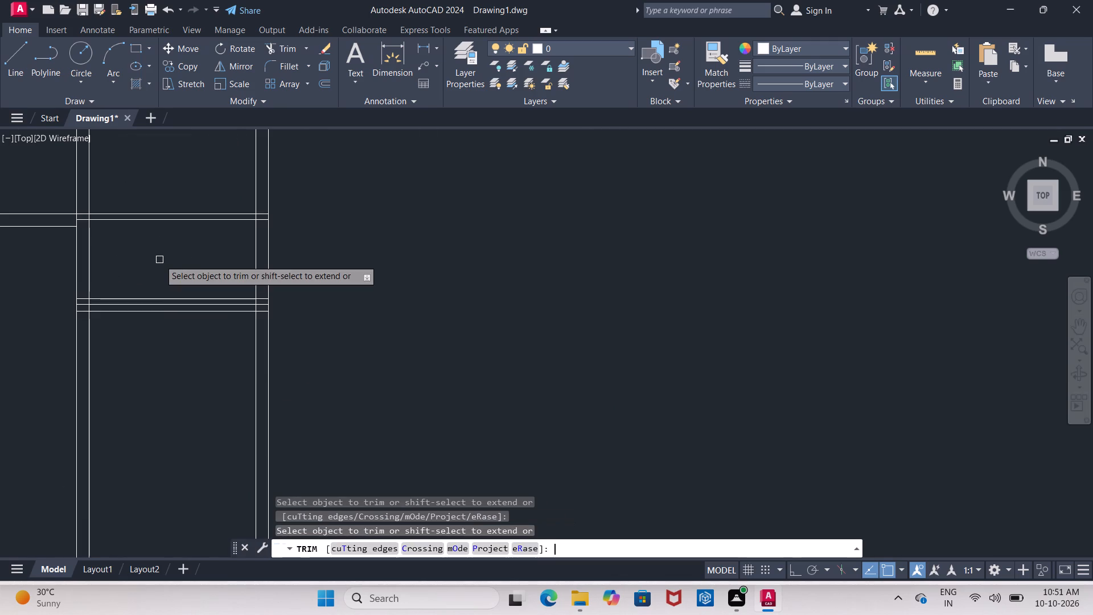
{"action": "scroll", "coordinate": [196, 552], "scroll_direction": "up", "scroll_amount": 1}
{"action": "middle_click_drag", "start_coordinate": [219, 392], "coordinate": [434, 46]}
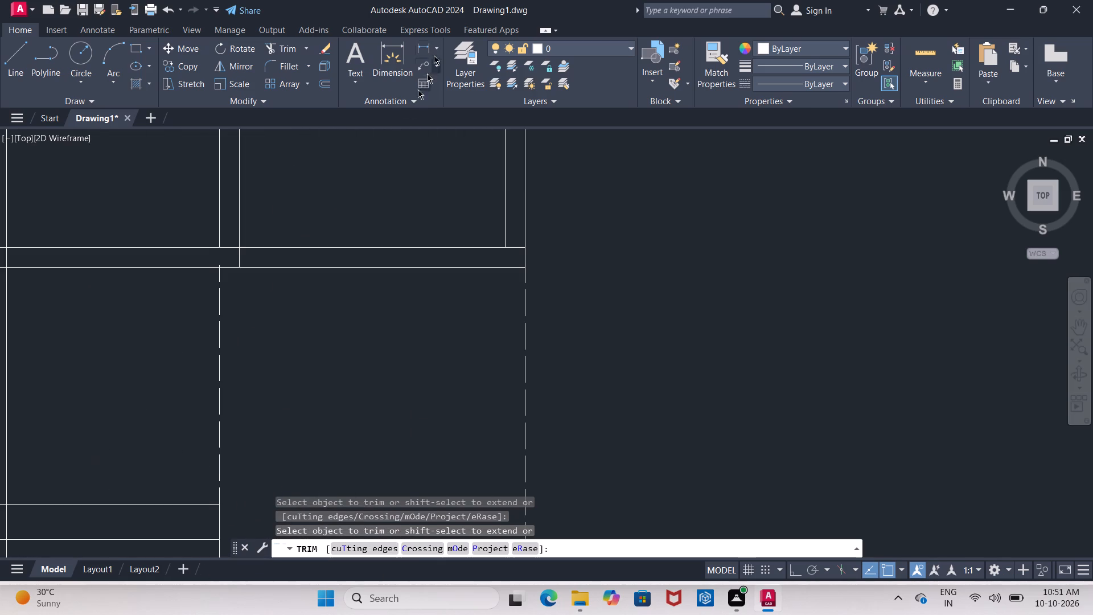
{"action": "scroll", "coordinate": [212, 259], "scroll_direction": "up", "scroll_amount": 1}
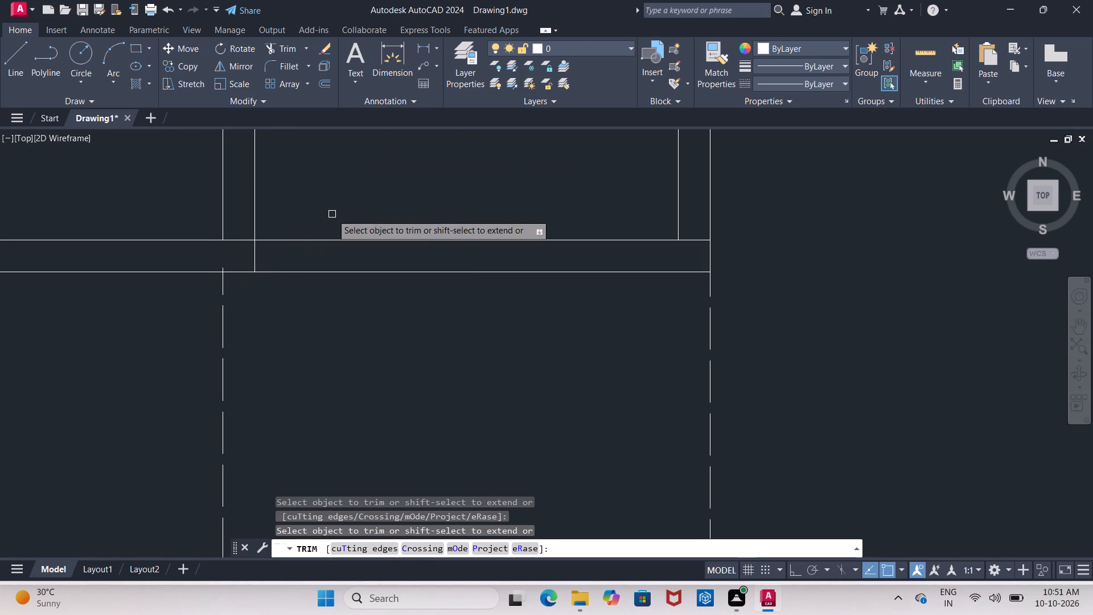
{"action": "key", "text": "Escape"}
Measure the vertical distance from the cross wall's lower line to the top step line along the dashed line.
{"action": "left_click", "coordinate": [428, 46]}
{"action": "scroll", "coordinate": [439, 146], "scroll_direction": "down", "scroll_amount": 1}
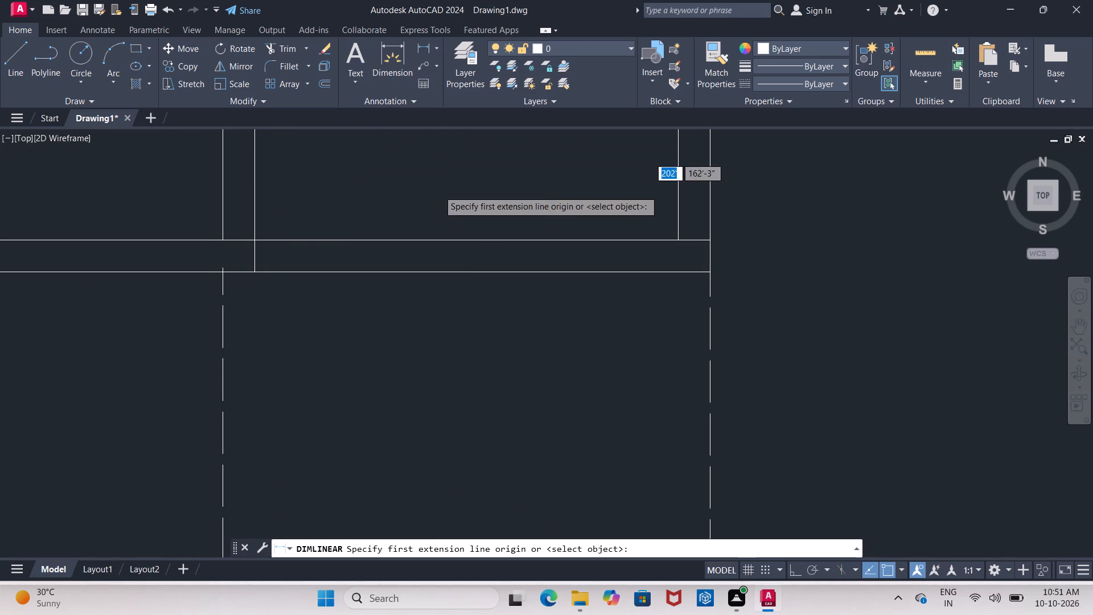
{"action": "scroll", "coordinate": [438, 191], "scroll_direction": "down", "scroll_amount": 2}
{"action": "middle_click_drag", "start_coordinate": [435, 208], "coordinate": [355, 192]}
{"action": "scroll", "coordinate": [328, 195], "scroll_direction": "up", "scroll_amount": 2}
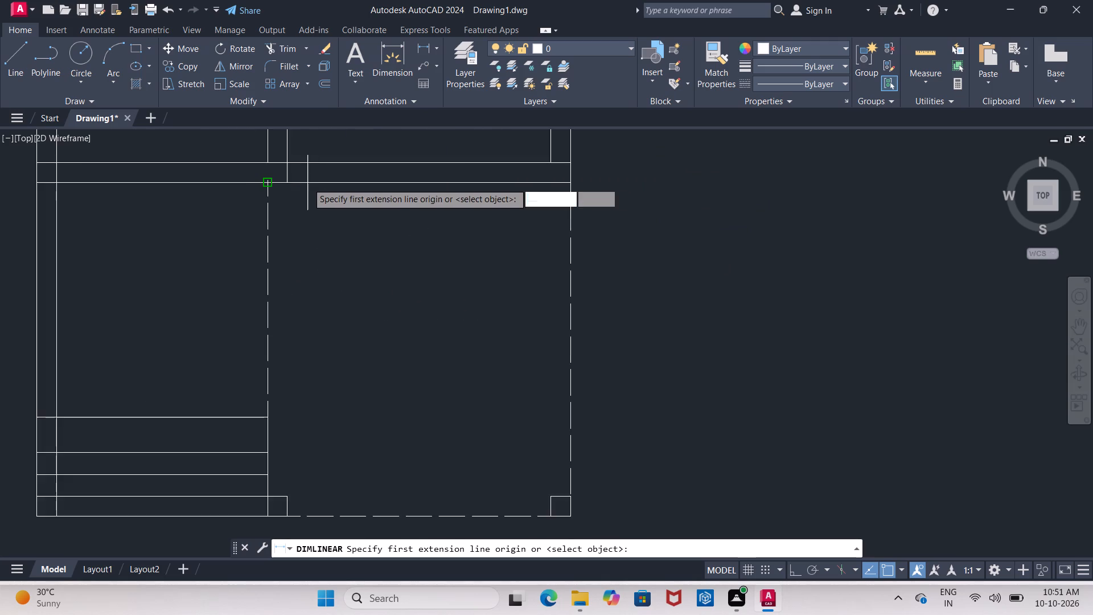
{"action": "scroll", "coordinate": [307, 183], "scroll_direction": "up", "scroll_amount": 1}
{"action": "scroll", "coordinate": [241, 187], "scroll_direction": "up", "scroll_amount": 2}
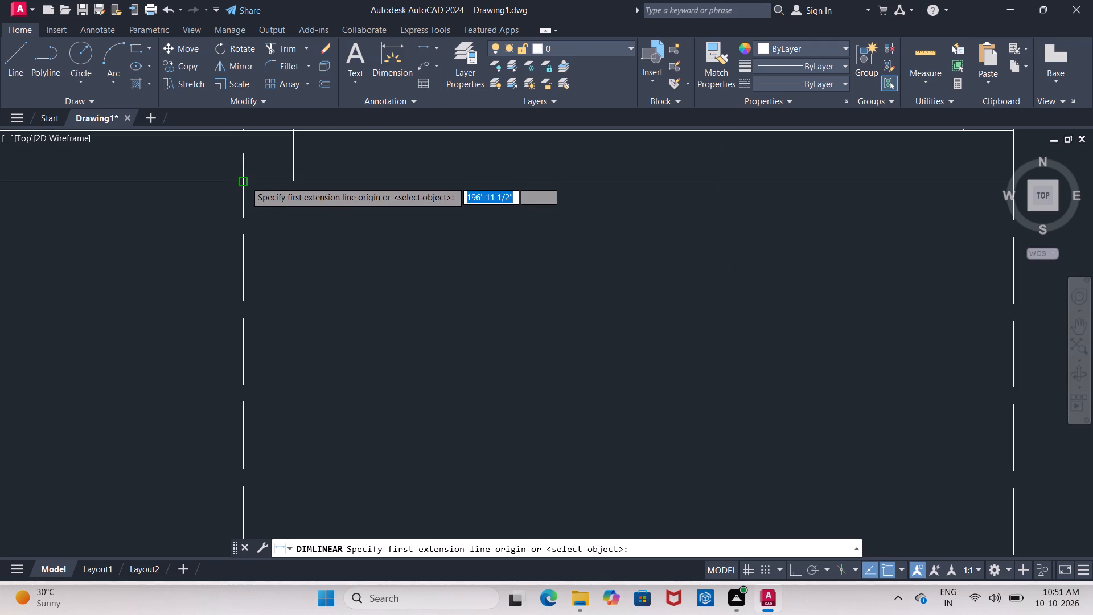
{"action": "left_click", "coordinate": [245, 181]}
{"action": "middle_click_drag", "start_coordinate": [248, 241], "coordinate": [255, 166]}
{"action": "scroll", "coordinate": [256, 167], "scroll_direction": "down", "scroll_amount": 4}
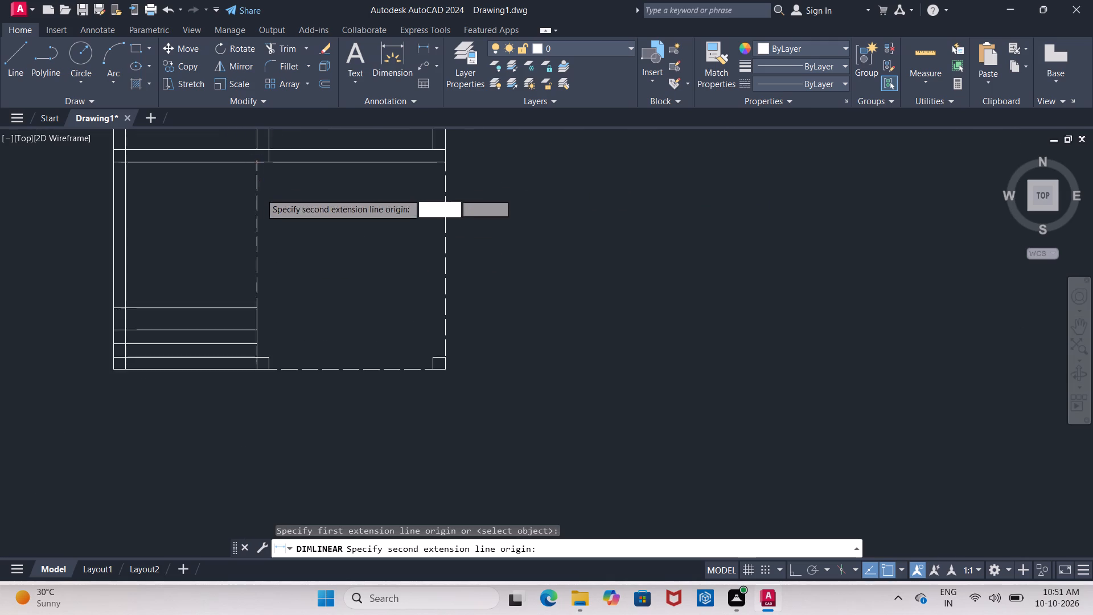
{"action": "left_click", "coordinate": [261, 265]}
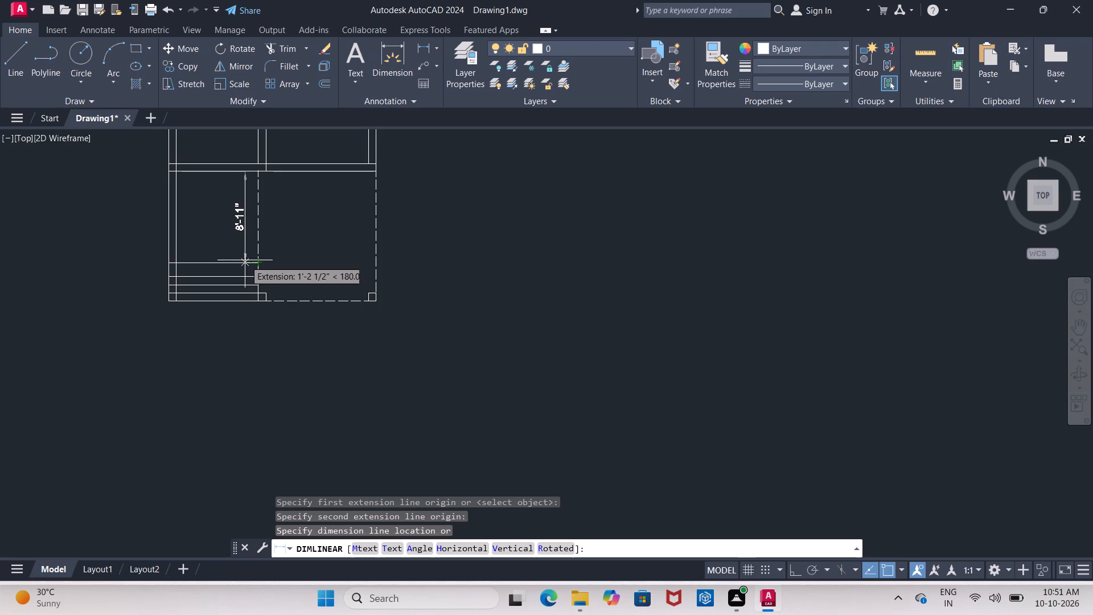
{"action": "key", "text": "Escape"}
Measure the vertical distance from the cross wall's lower line to the top-left corner of the column beside the steps.
{"action": "middle_click_drag", "start_coordinate": [299, 225], "coordinate": [299, 225]}
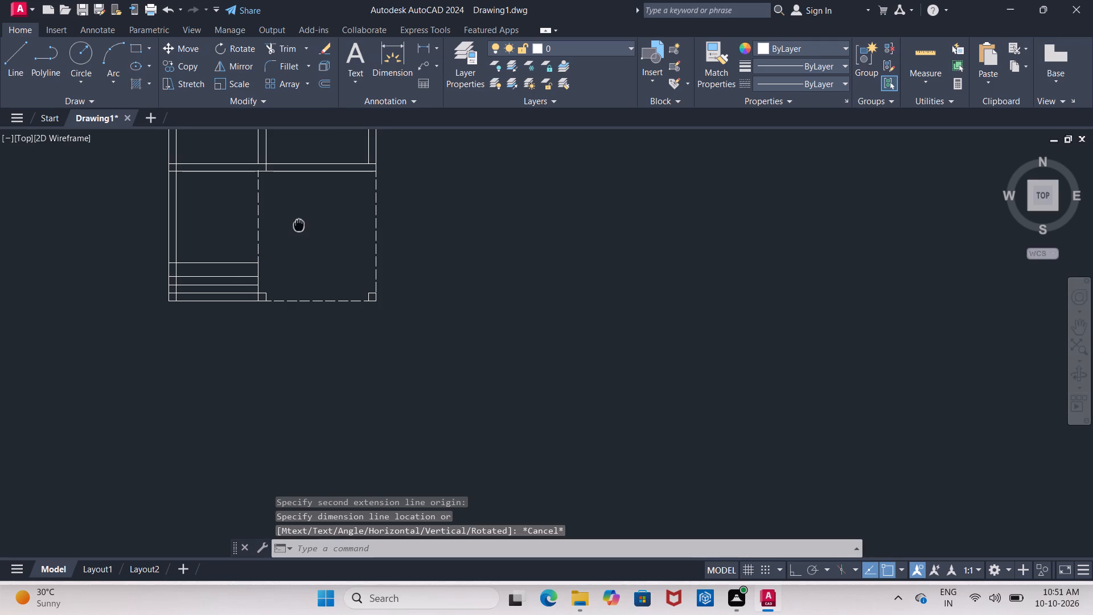
{"action": "middle_click_drag", "start_coordinate": [299, 225], "coordinate": [239, 228]}
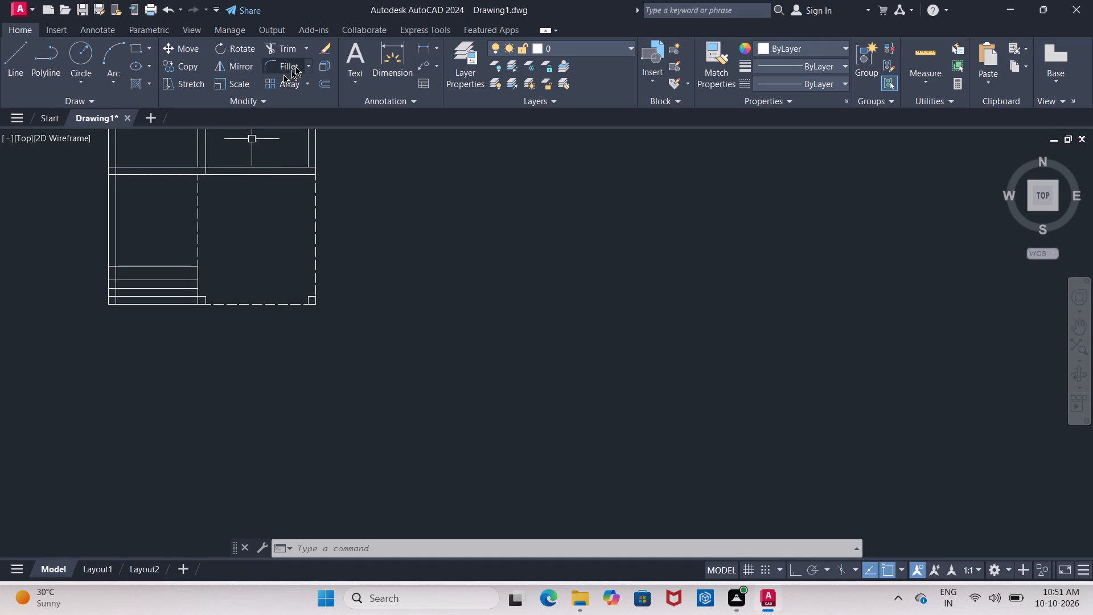
{"action": "left_click", "coordinate": [420, 49]}
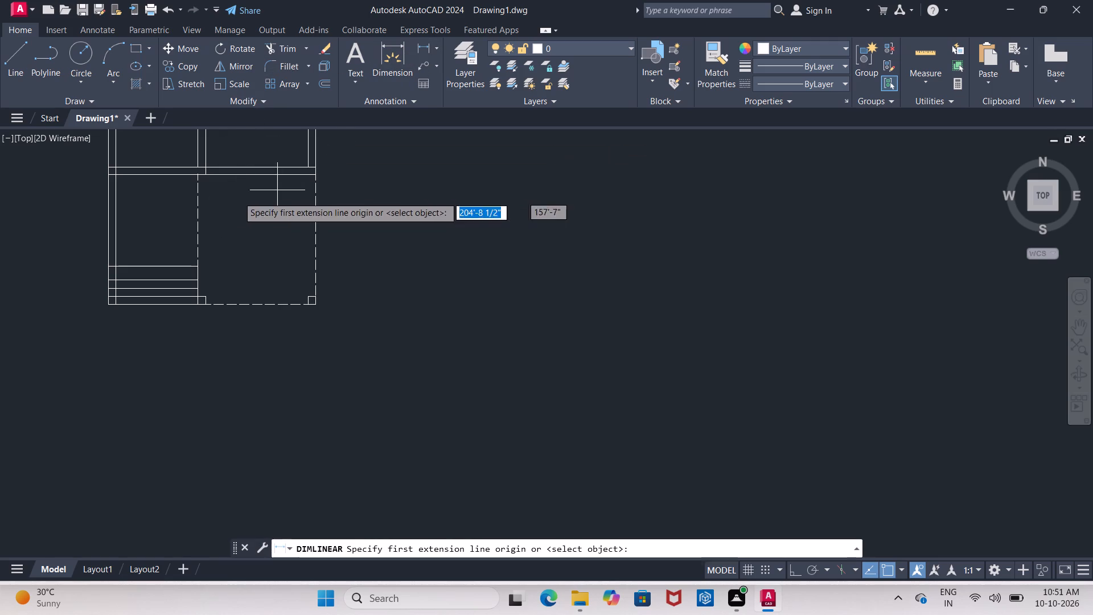
{"action": "left_click", "coordinate": [199, 174]}
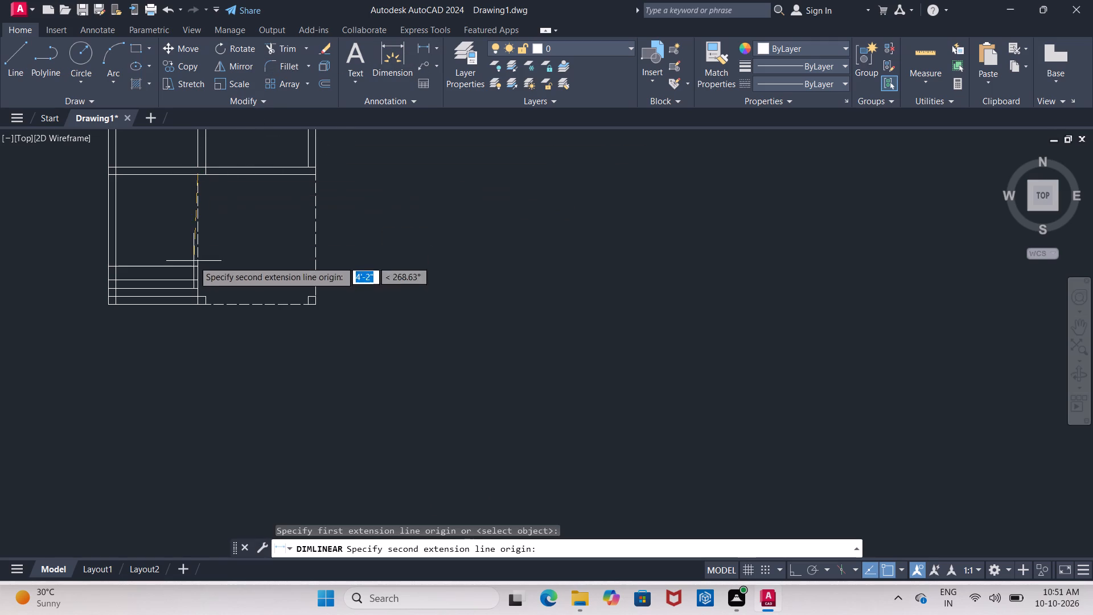
{"action": "left_click", "coordinate": [197, 297]}
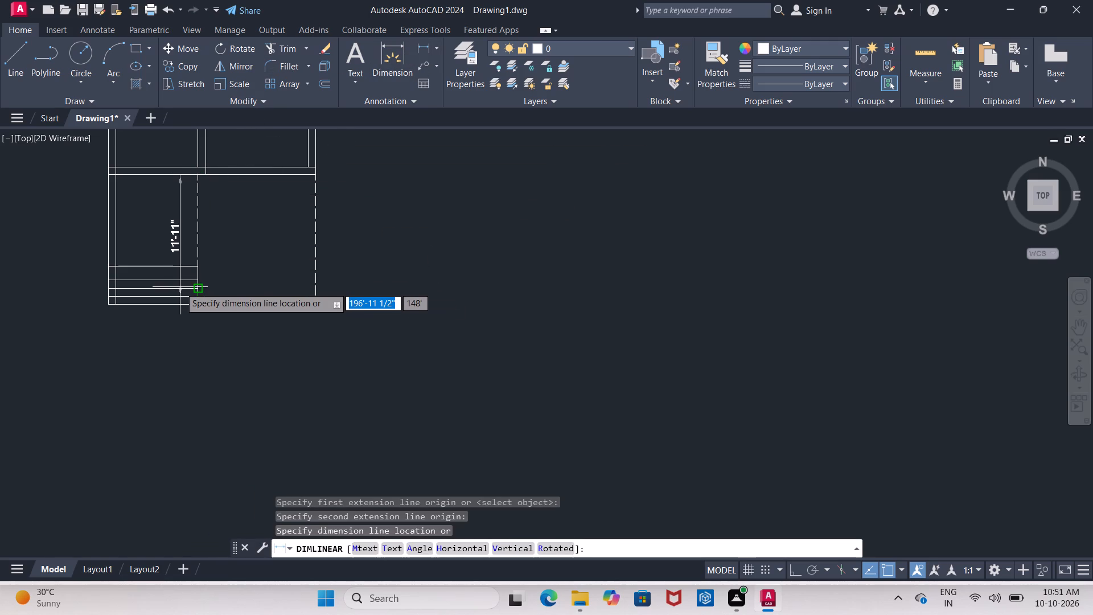
{"action": "scroll", "coordinate": [182, 280], "scroll_direction": "up", "scroll_amount": 2}
{"action": "scroll", "coordinate": [182, 279], "scroll_direction": "down", "scroll_amount": 1}
{"action": "key", "text": "Escape"}
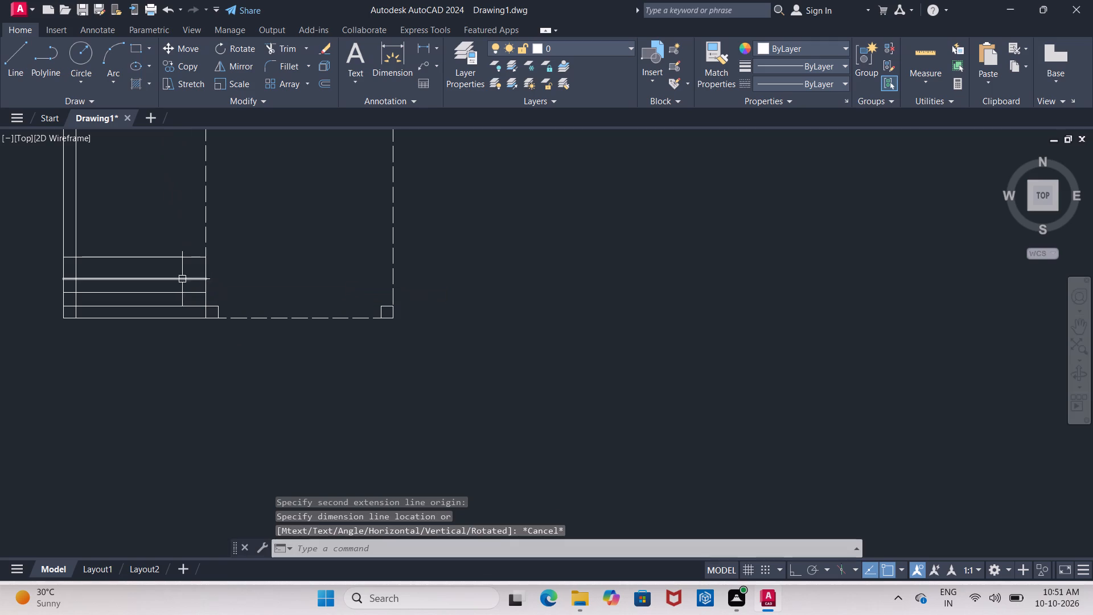
Offset the lower line of the left cross wall 9' down toward the entrance steps.
{"action": "middle_click_drag", "start_coordinate": [184, 234], "coordinate": [182, 275]}
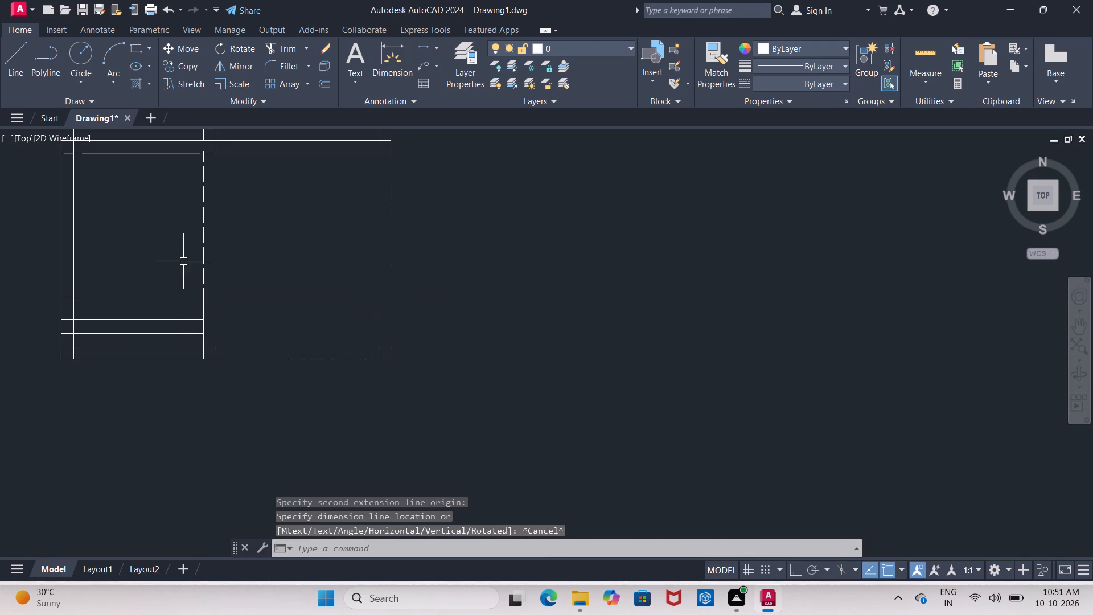
{"action": "key", "text": "o"}
{"action": "key", "text": "Return"}
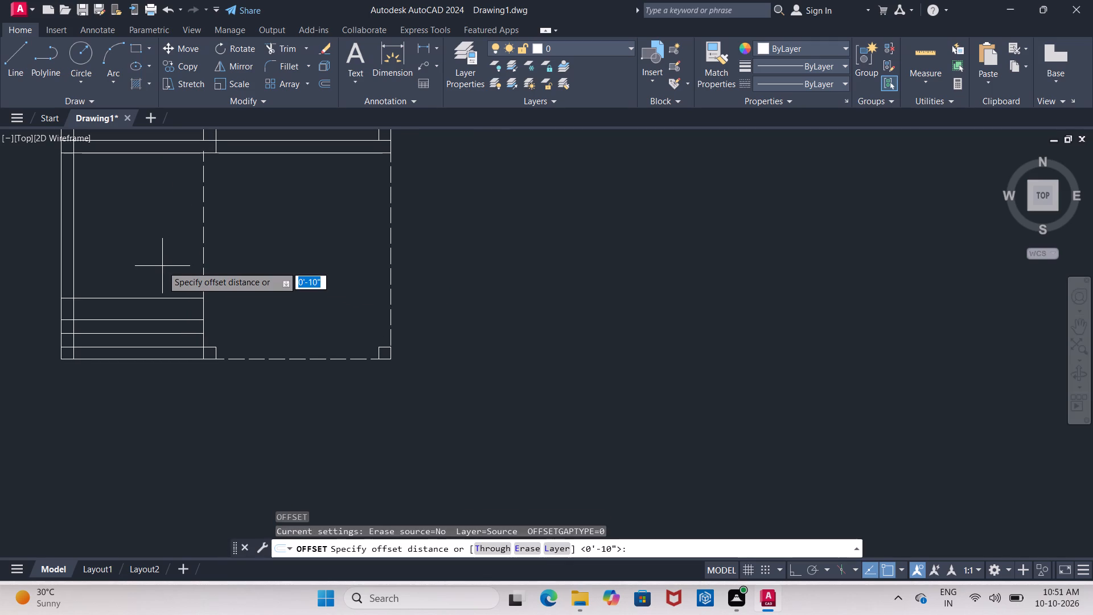
{"action": "type", "text": "9'"}
{"action": "key", "text": "Return"}
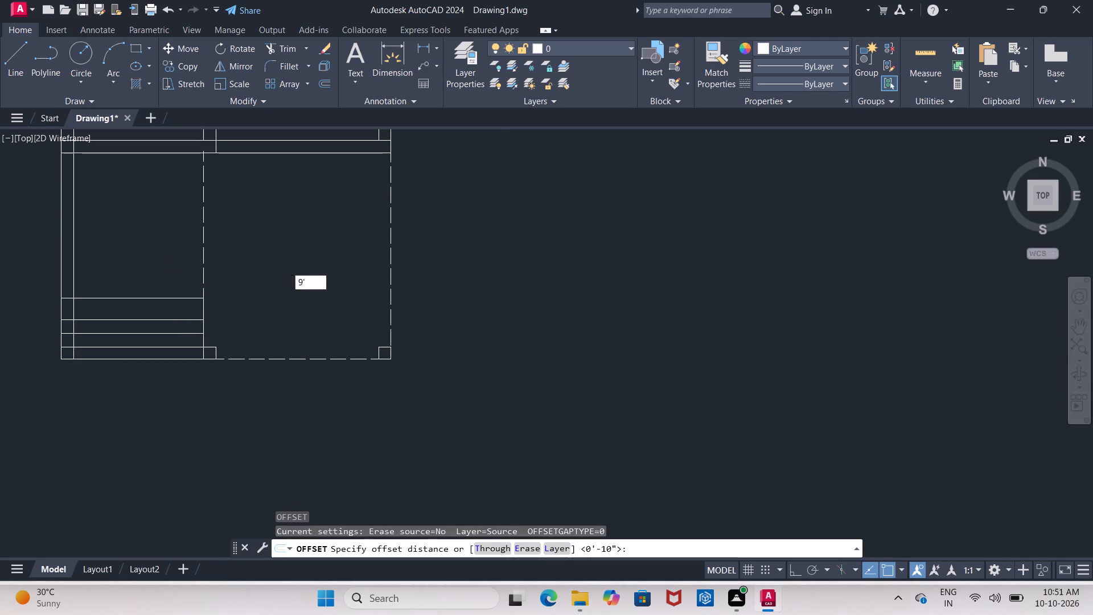
{"action": "left_click", "coordinate": [160, 151]}
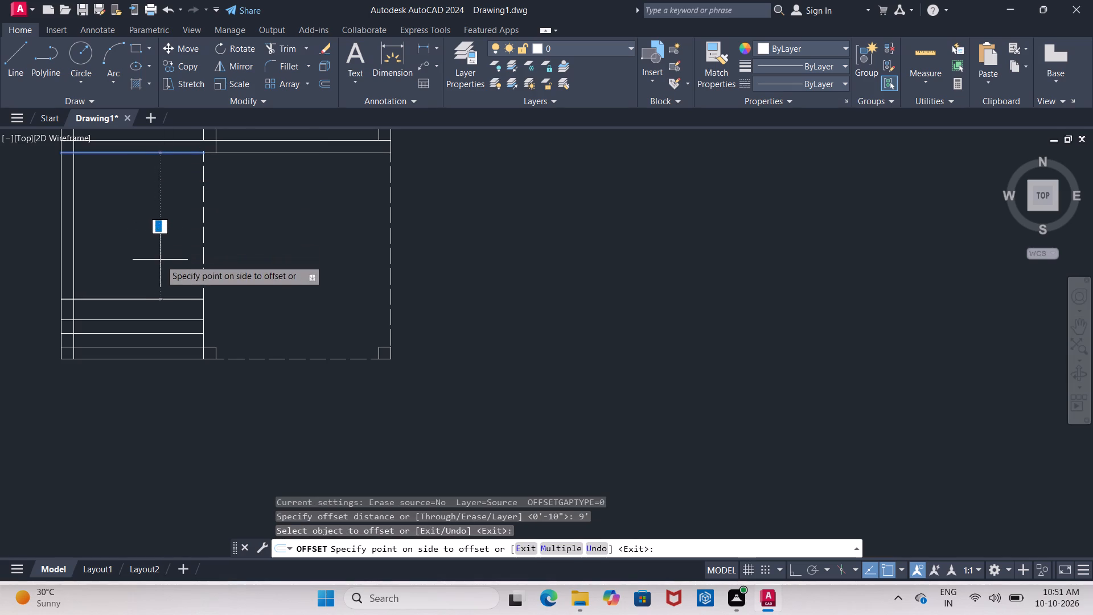
{"action": "left_click", "coordinate": [160, 260]}
{"action": "scroll", "coordinate": [170, 270], "scroll_direction": "up", "scroll_amount": 2}
{"action": "middle_click_drag", "start_coordinate": [170, 270], "coordinate": [187, 225]}
{"action": "key", "text": "Escape"}
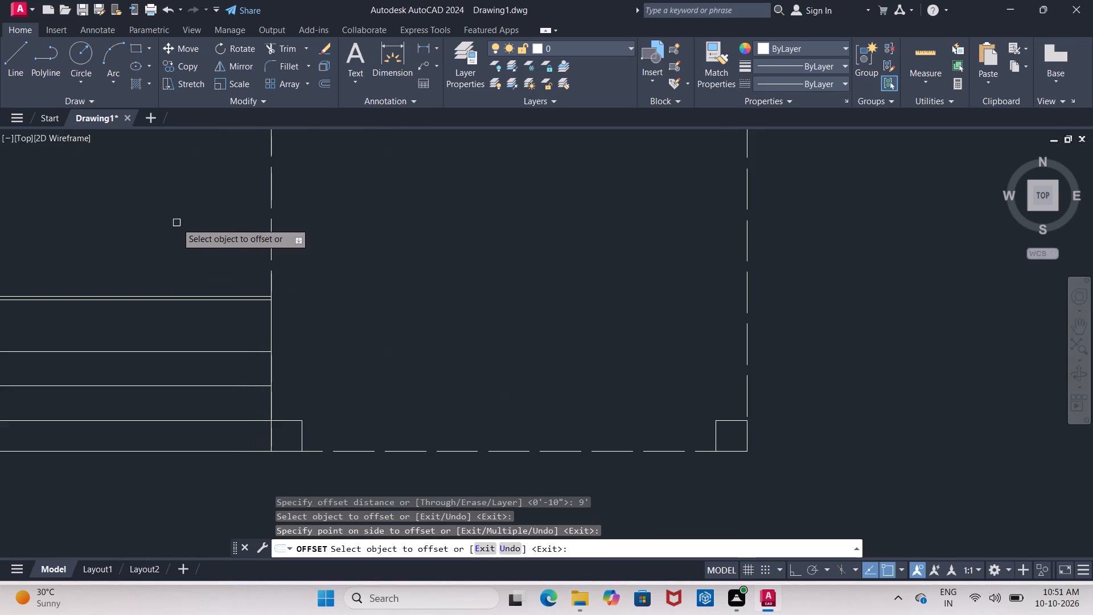
Trim away the old top step line just above the new offset line.
{"action": "type", "text": "tr"}
{"action": "key", "text": "Return"}
{"action": "key", "text": "Return"}
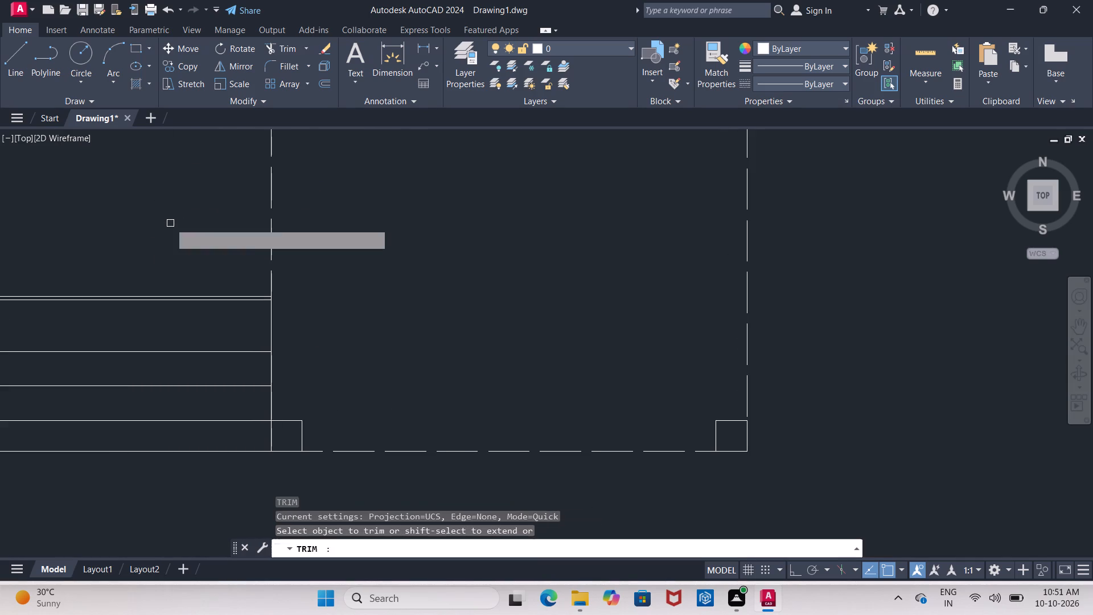
{"action": "left_click", "coordinate": [248, 294]}
{"action": "scroll", "coordinate": [310, 274], "scroll_direction": "down", "scroll_amount": 2}
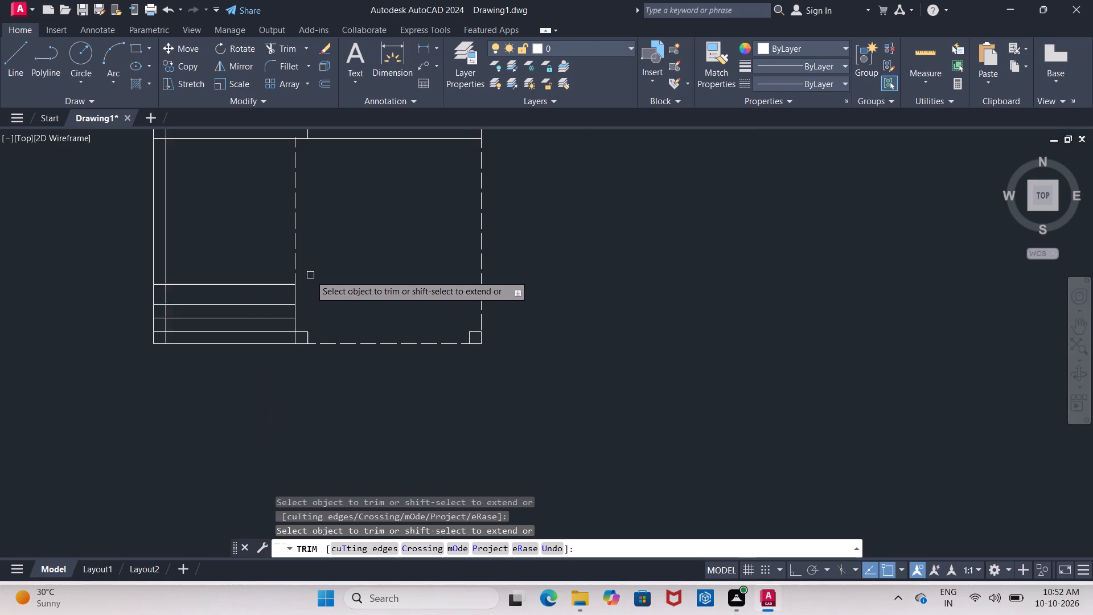
{"action": "middle_click_drag", "start_coordinate": [311, 275], "coordinate": [223, 278]}
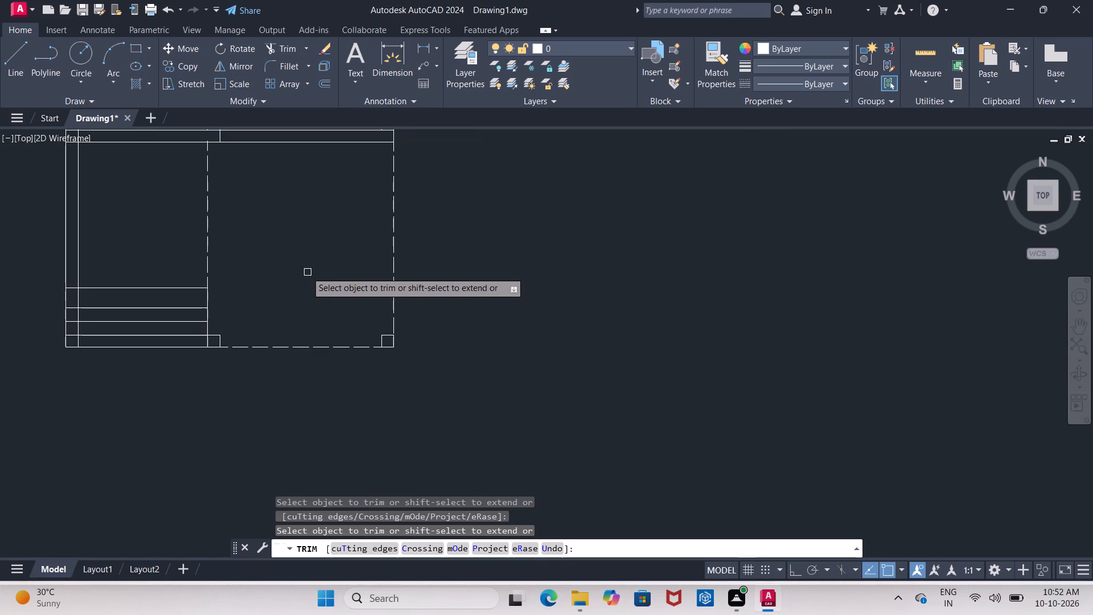
{"action": "key", "text": "Escape"}
{"action": "middle_click_drag", "start_coordinate": [303, 266], "coordinate": [262, 286]}
Measure the vertical distance from the cross wall's lower line to the bottom-right corner of the dashed area.
{"action": "left_click", "coordinate": [422, 49]}
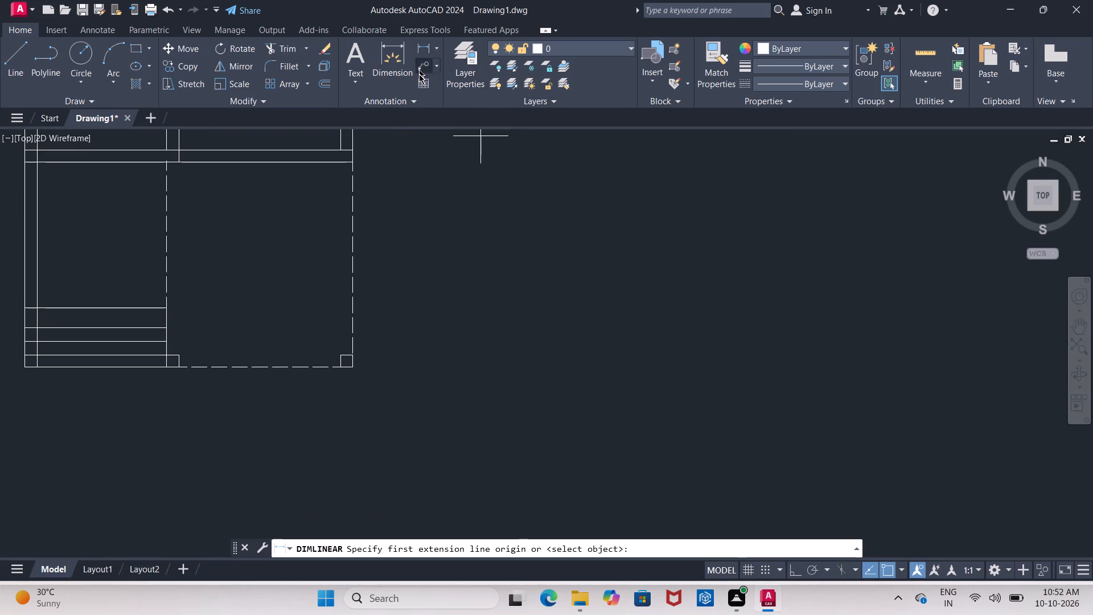
{"action": "left_click", "coordinate": [351, 162]}
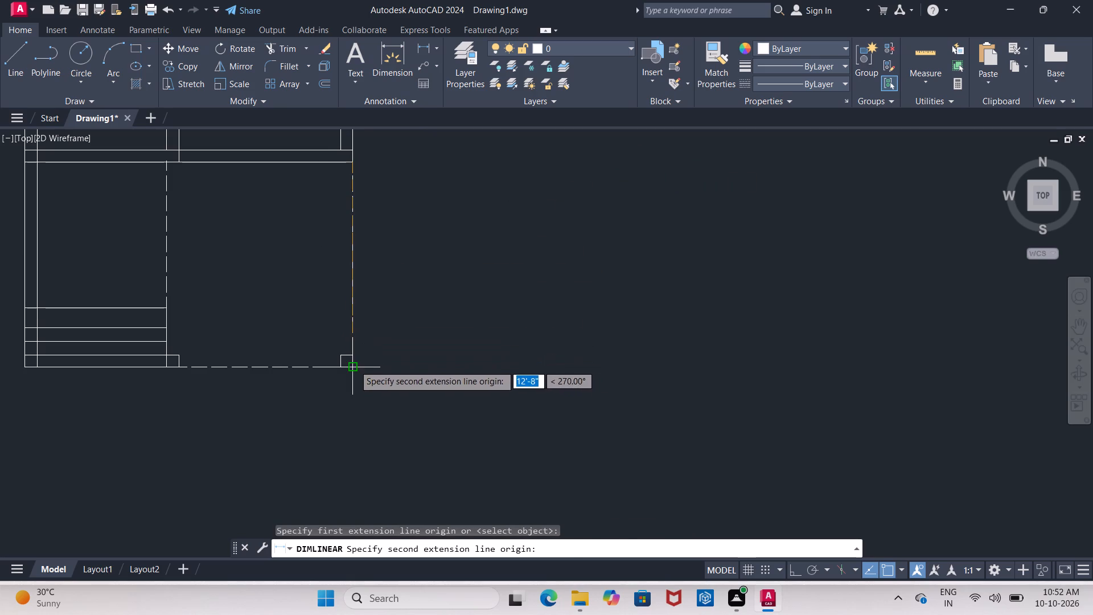
{"action": "left_click", "coordinate": [354, 366]}
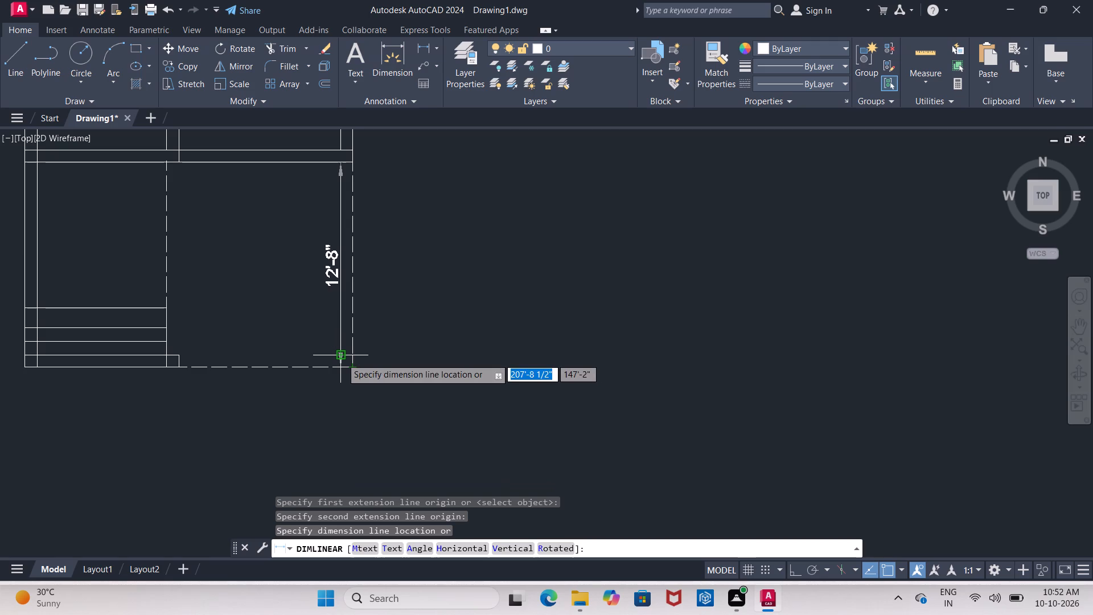
{"action": "key", "text": "Escape"}
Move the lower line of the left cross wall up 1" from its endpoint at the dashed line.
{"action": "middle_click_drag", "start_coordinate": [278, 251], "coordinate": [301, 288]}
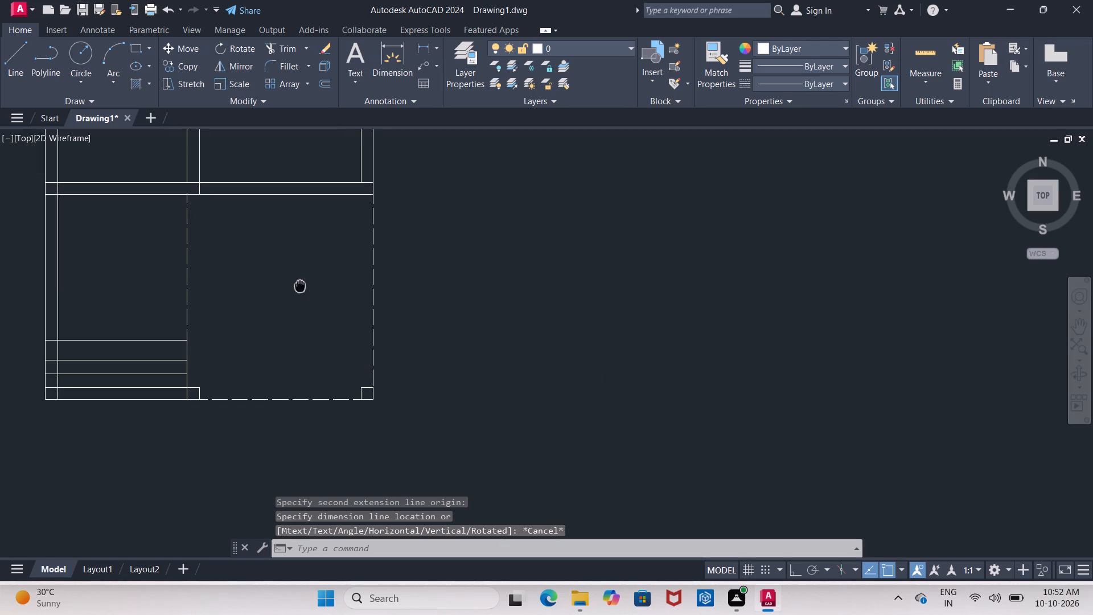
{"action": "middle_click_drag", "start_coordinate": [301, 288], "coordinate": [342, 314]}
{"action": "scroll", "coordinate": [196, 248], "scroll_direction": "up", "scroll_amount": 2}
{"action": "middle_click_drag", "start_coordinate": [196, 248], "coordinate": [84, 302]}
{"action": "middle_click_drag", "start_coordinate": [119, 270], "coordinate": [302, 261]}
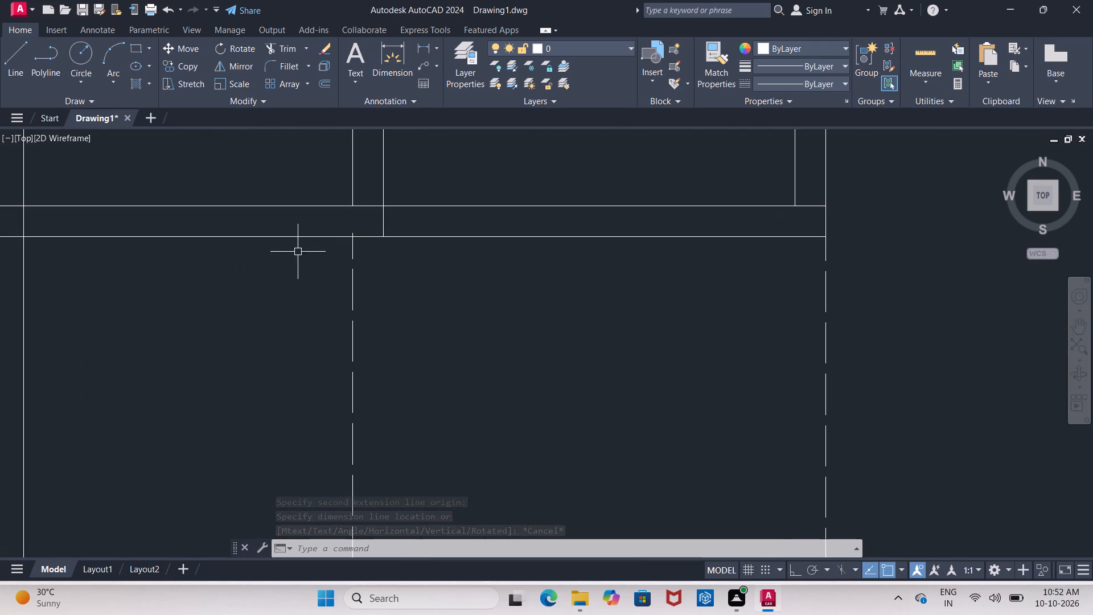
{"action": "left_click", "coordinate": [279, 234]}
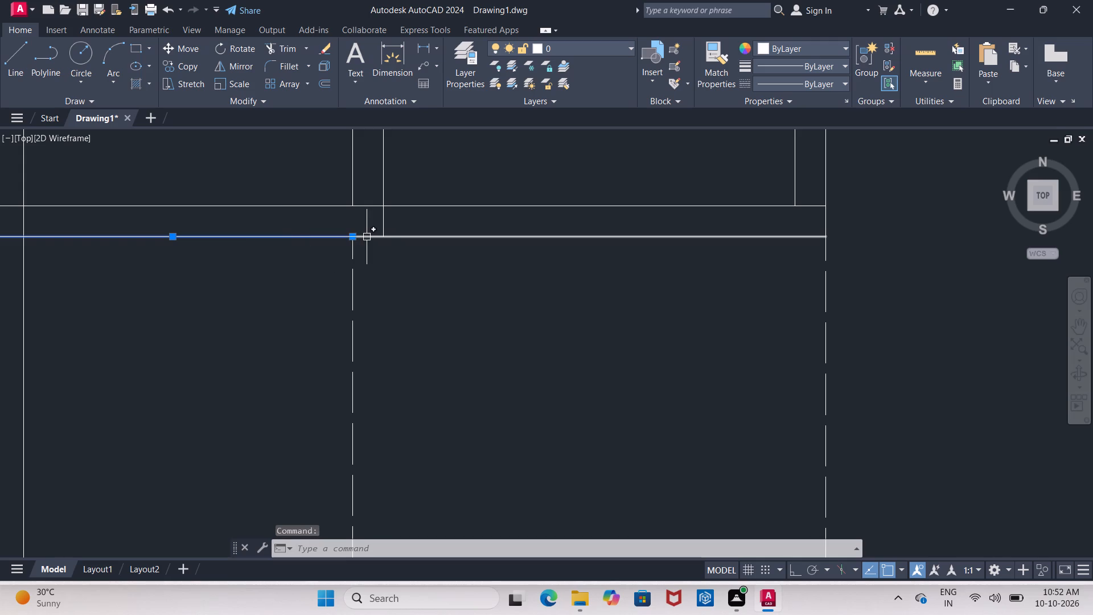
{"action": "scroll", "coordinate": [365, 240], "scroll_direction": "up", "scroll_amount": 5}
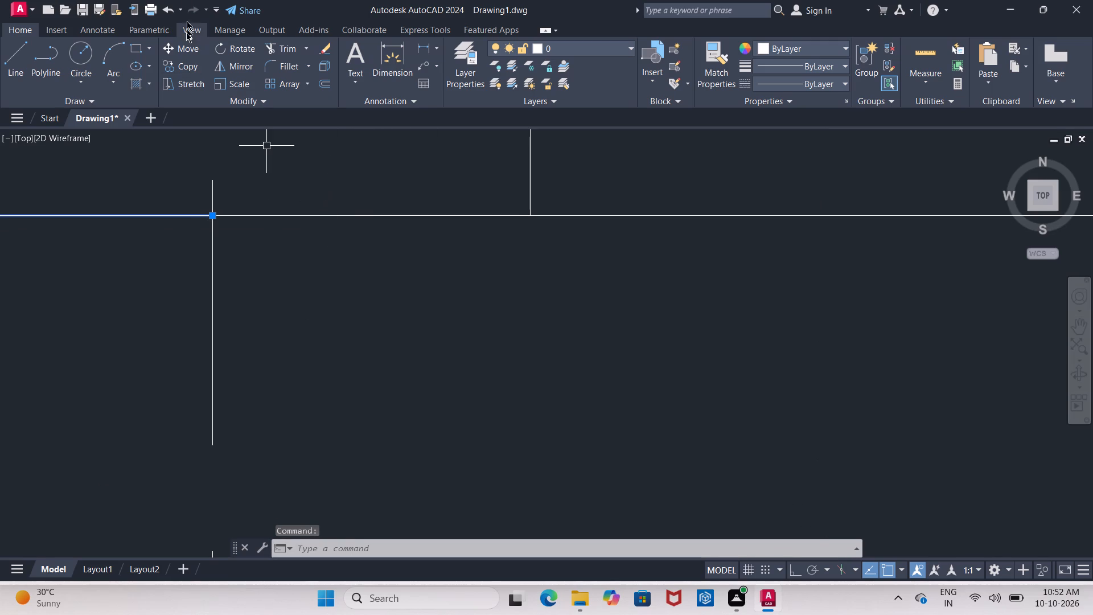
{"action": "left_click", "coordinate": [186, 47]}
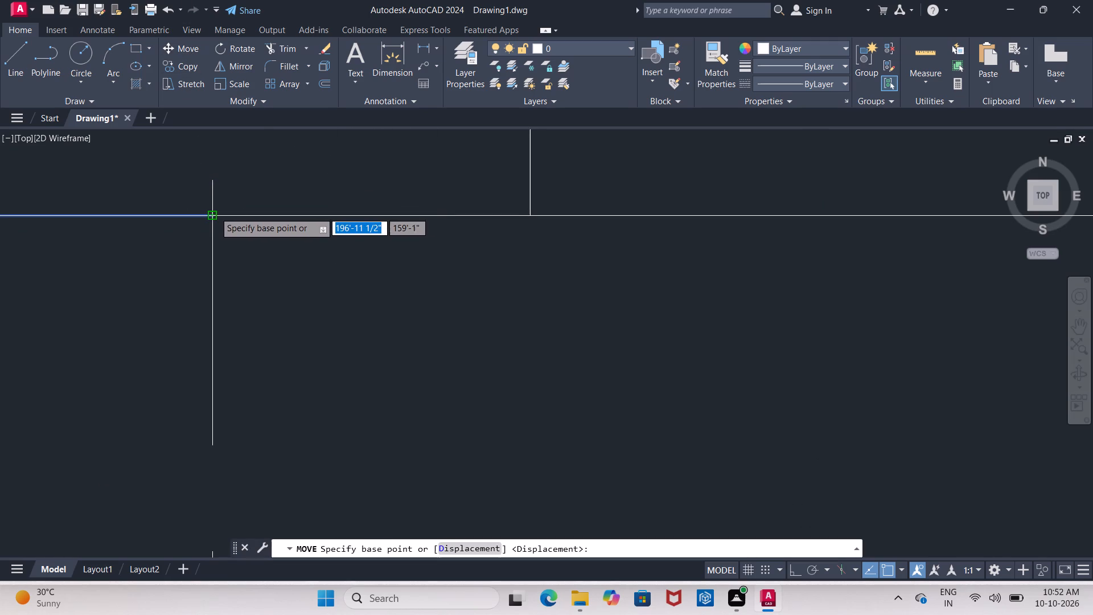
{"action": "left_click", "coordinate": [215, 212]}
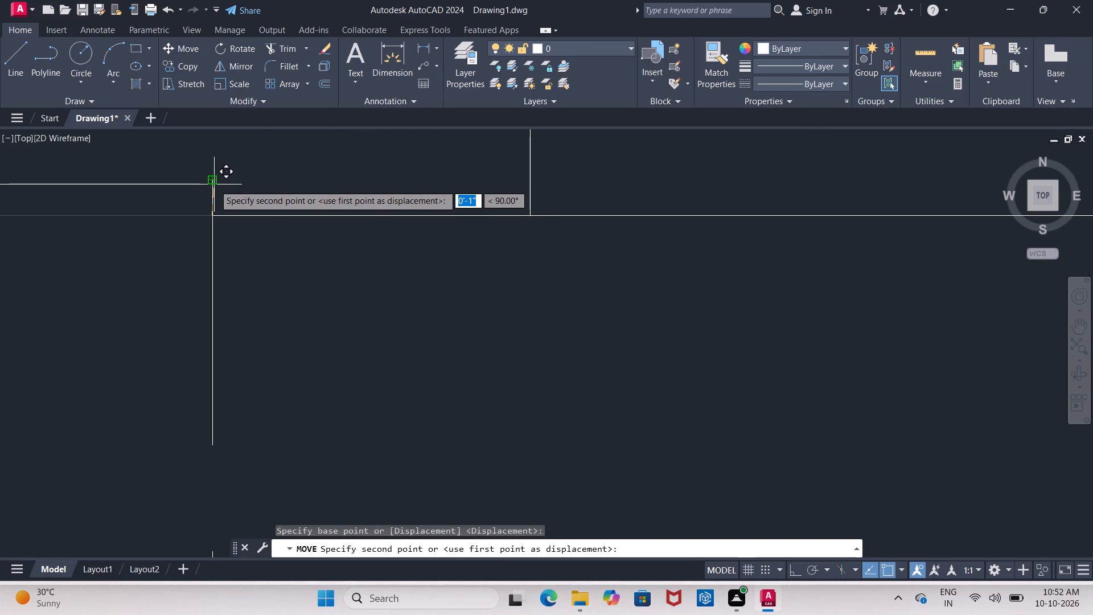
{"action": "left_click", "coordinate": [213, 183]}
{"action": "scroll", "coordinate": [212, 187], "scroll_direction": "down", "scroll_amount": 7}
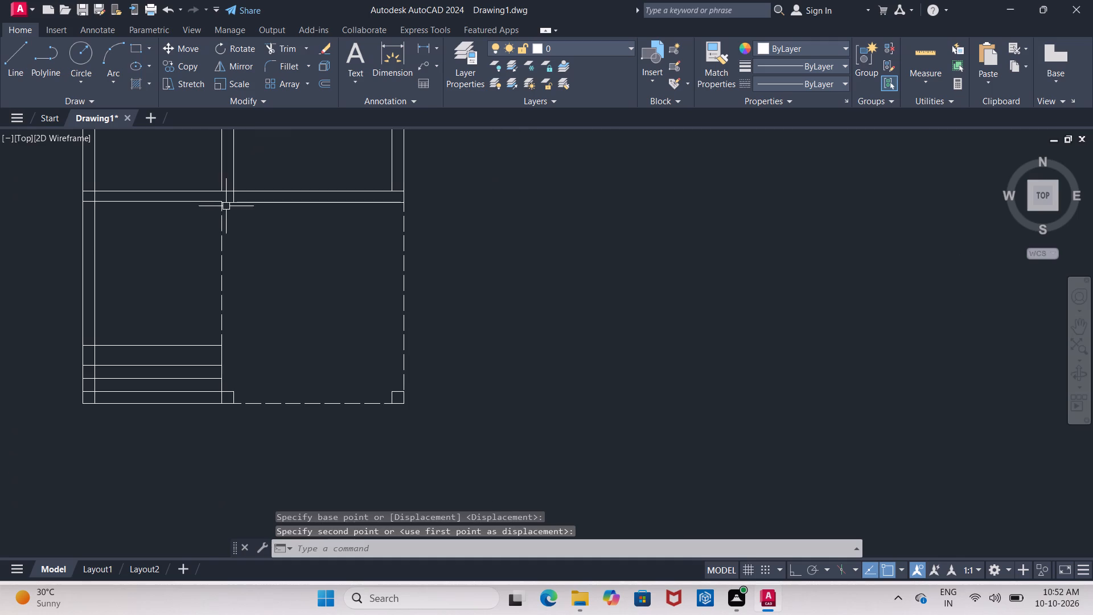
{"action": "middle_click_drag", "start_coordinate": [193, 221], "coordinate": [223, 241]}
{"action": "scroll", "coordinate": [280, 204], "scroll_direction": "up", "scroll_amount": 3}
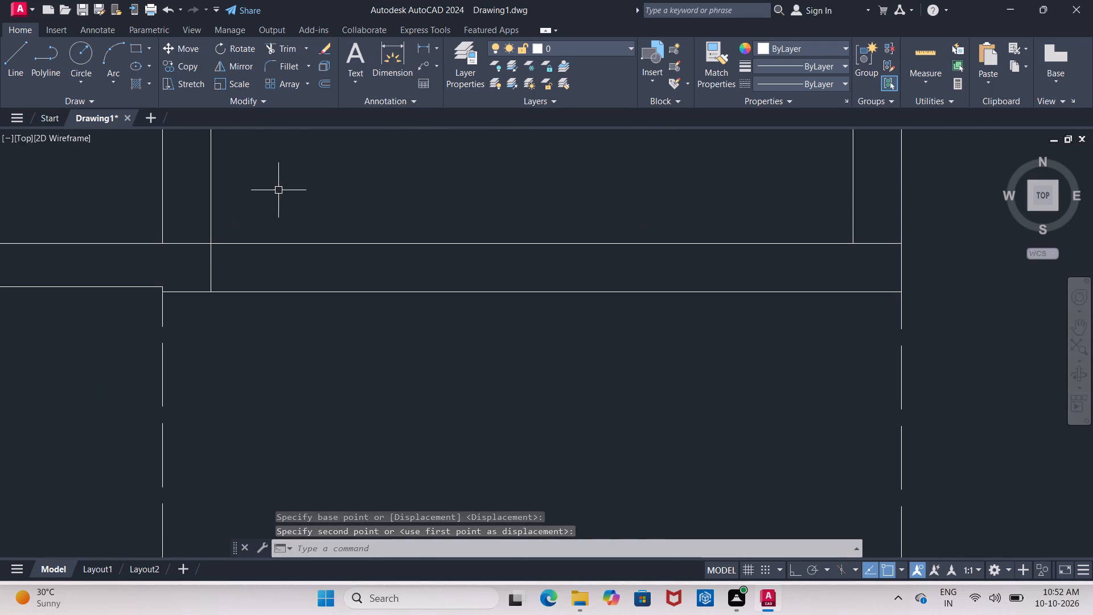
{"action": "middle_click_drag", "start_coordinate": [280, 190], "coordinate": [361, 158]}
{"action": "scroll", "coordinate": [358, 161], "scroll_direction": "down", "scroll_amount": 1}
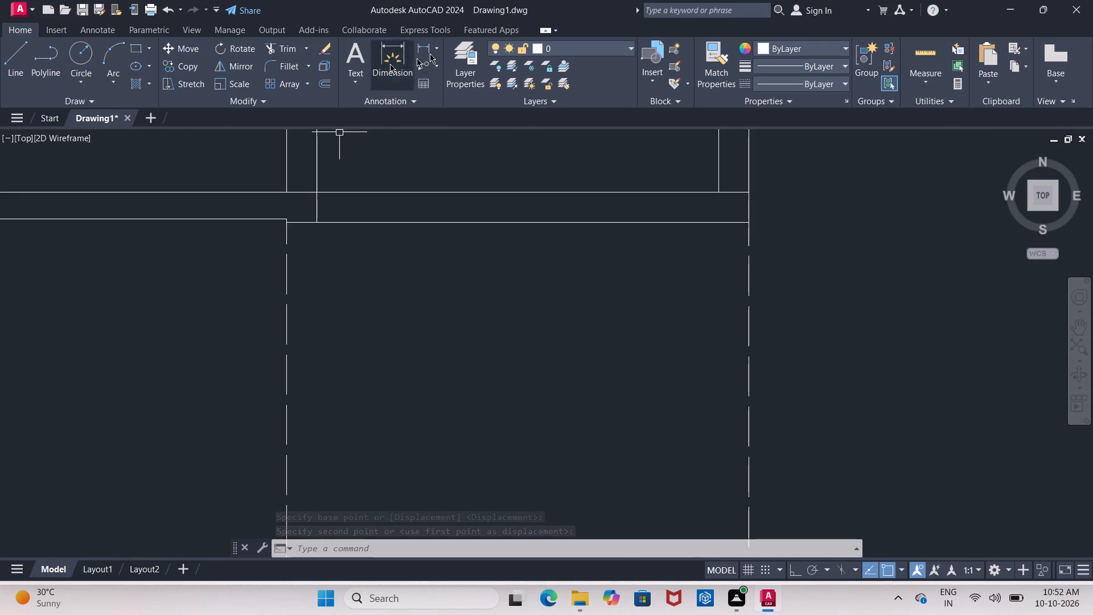
Measure the thickness of the left cross wall where it meets the dashed line.
{"action": "left_click", "coordinate": [424, 49]}
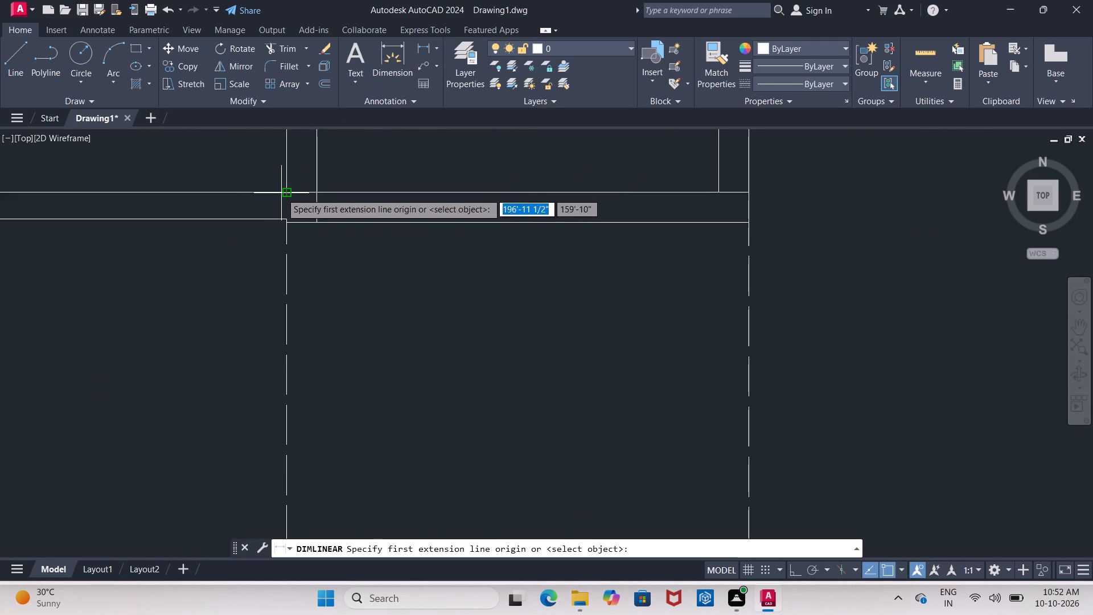
{"action": "left_click", "coordinate": [289, 190]}
{"action": "left_click", "coordinate": [285, 218]}
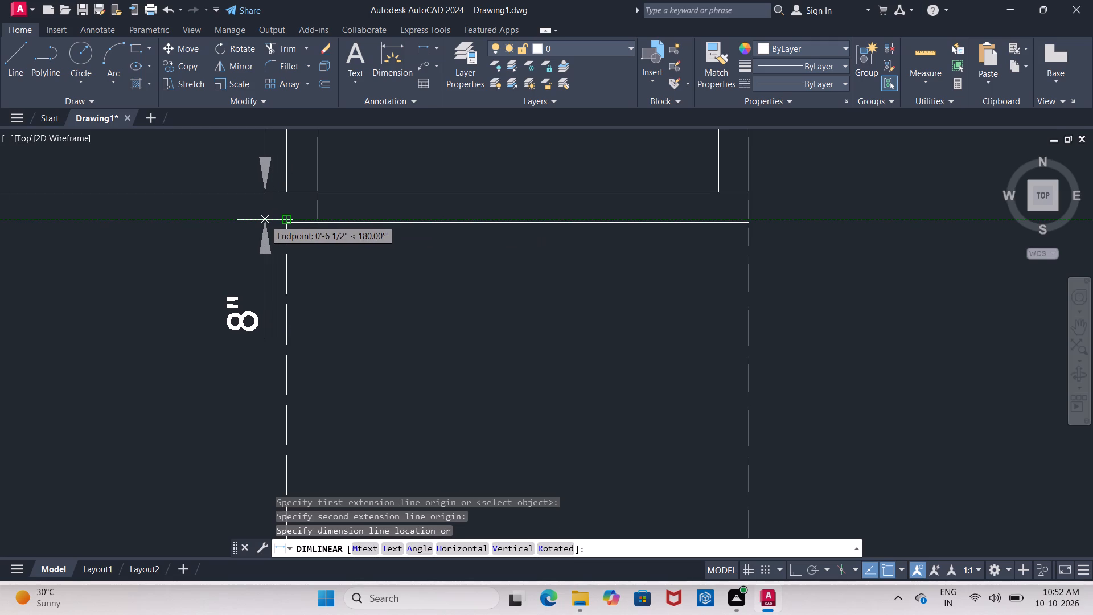
{"action": "key", "text": "Escape"}
Offset the upper line of the left cross wall 9" downward.
{"action": "scroll", "coordinate": [268, 219], "scroll_direction": "down", "scroll_amount": 3}
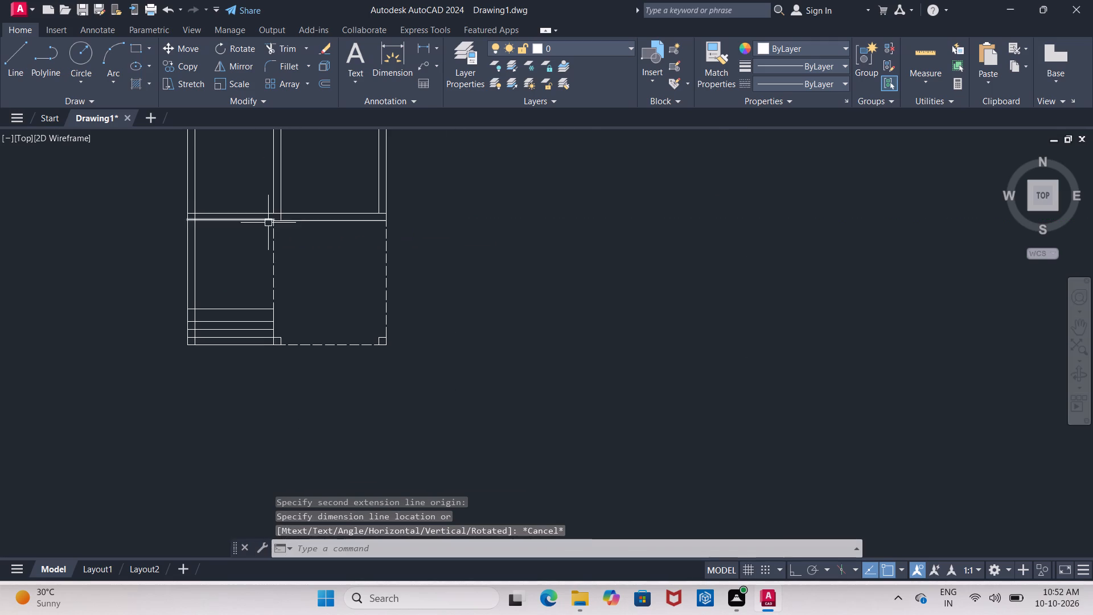
{"action": "scroll", "coordinate": [252, 212], "scroll_direction": "up", "scroll_amount": 2}
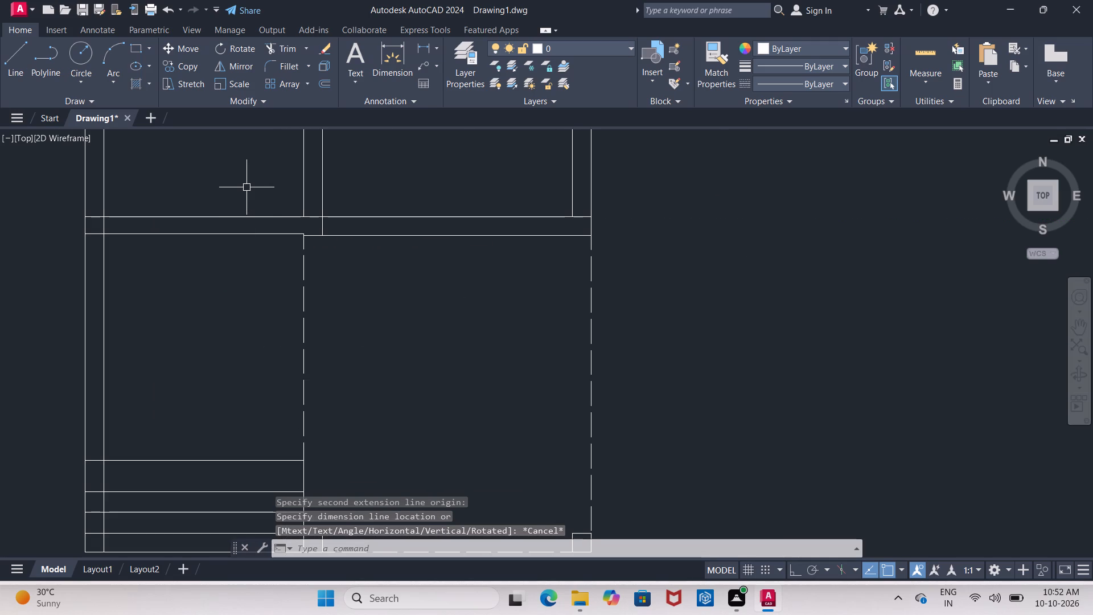
{"action": "key", "text": "o"}
{"action": "key", "text": "Return"}
{"action": "type", "text": "9\""}
{"action": "key", "text": "Return"}
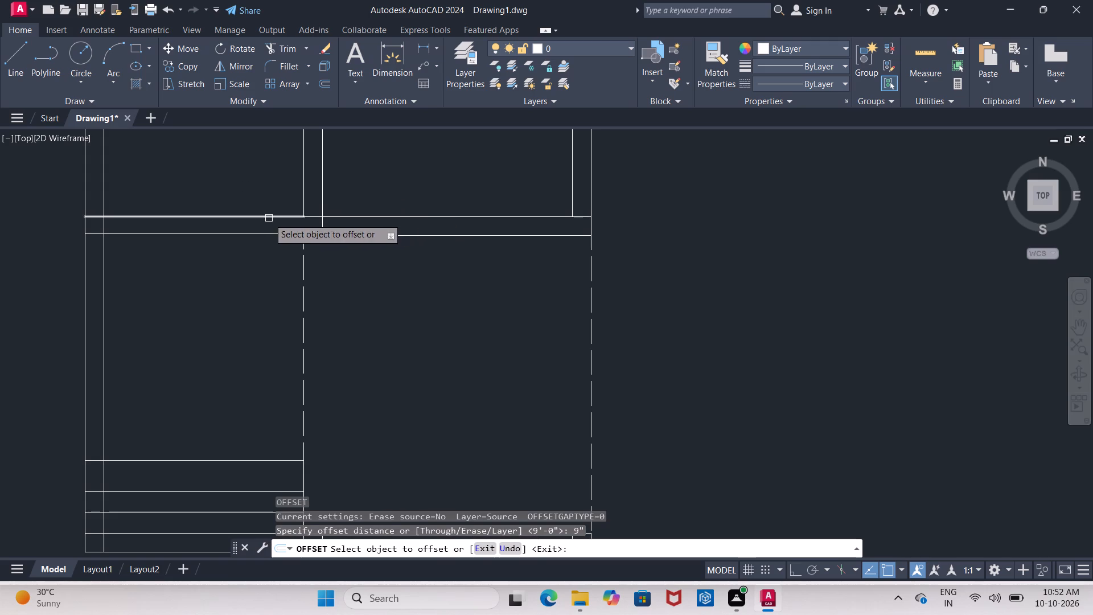
{"action": "left_click", "coordinate": [268, 216]}
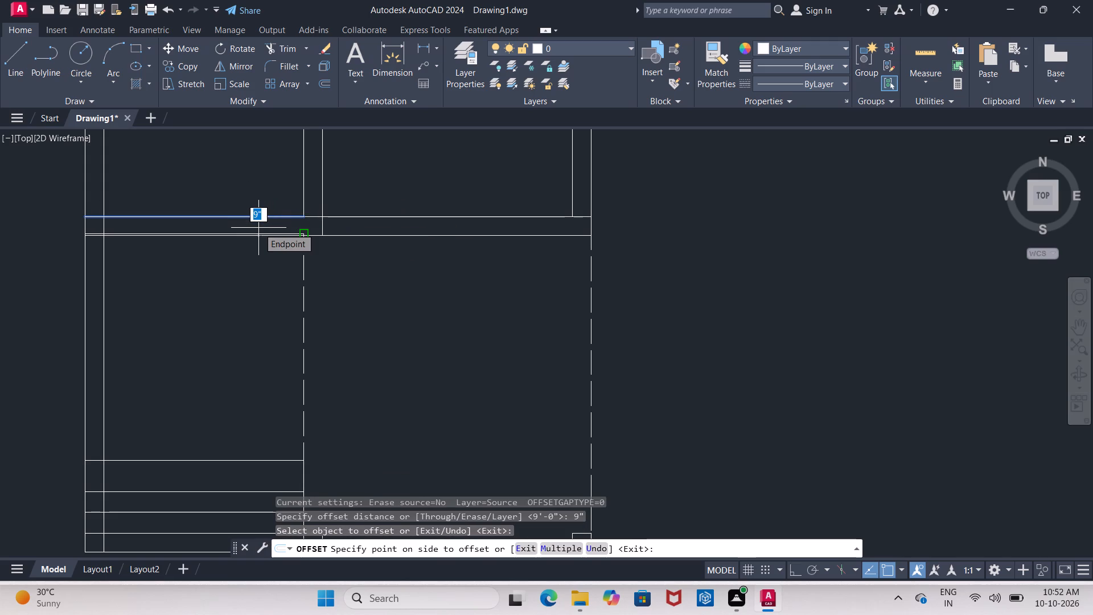
{"action": "left_click", "coordinate": [244, 264]}
{"action": "scroll", "coordinate": [254, 267], "scroll_direction": "up", "scroll_amount": 2}
{"action": "middle_click_drag", "start_coordinate": [254, 267], "coordinate": [244, 273]}
{"action": "key", "text": "Escape"}
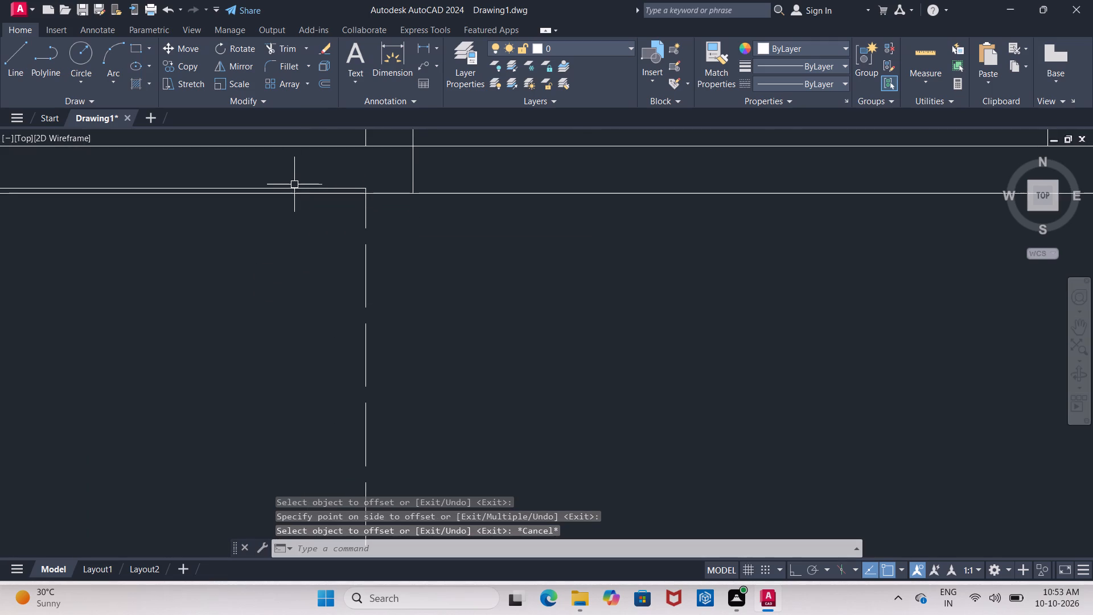
Trim away the misplaced lower line of the left cross wall and the dashed line's stub above the new wall line.
{"action": "type", "text": "tr"}
{"action": "key", "text": "Return"}
{"action": "key", "text": "Return"}
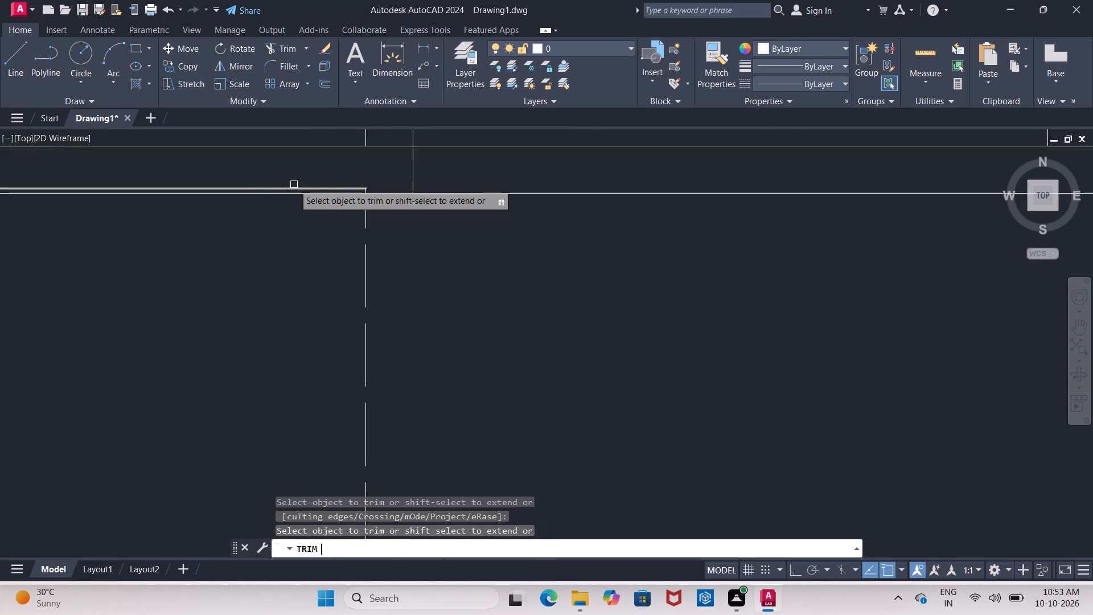
{"action": "left_click", "coordinate": [338, 187]}
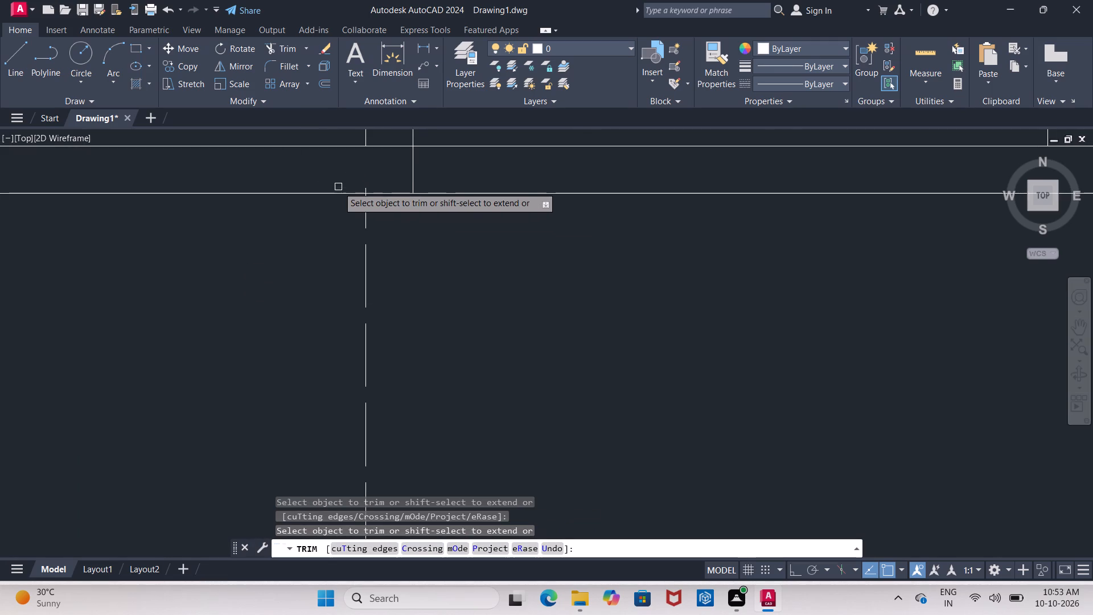
{"action": "left_click", "coordinate": [364, 187]}
{"action": "scroll", "coordinate": [373, 179], "scroll_direction": "down", "scroll_amount": 2}
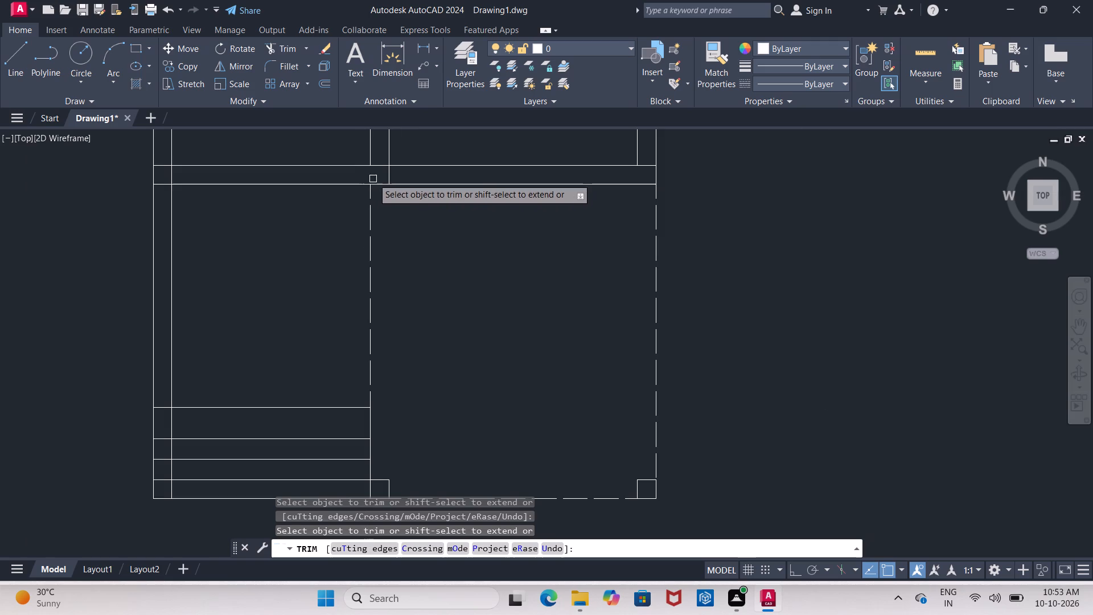
{"action": "scroll", "coordinate": [425, 214], "scroll_direction": "down", "scroll_amount": 1}
{"action": "middle_click_drag", "start_coordinate": [425, 214], "coordinate": [327, 204]}
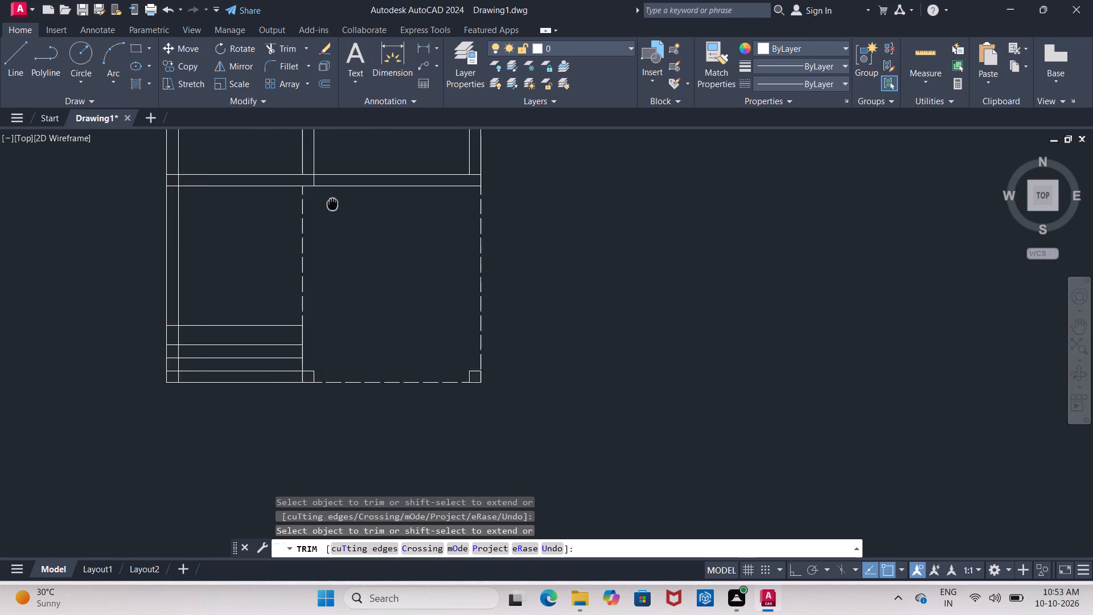
{"action": "middle_click_drag", "start_coordinate": [327, 204], "coordinate": [318, 207]}
{"action": "middle_click_drag", "start_coordinate": [342, 210], "coordinate": [344, 192]}
{"action": "key", "text": "Escape"}
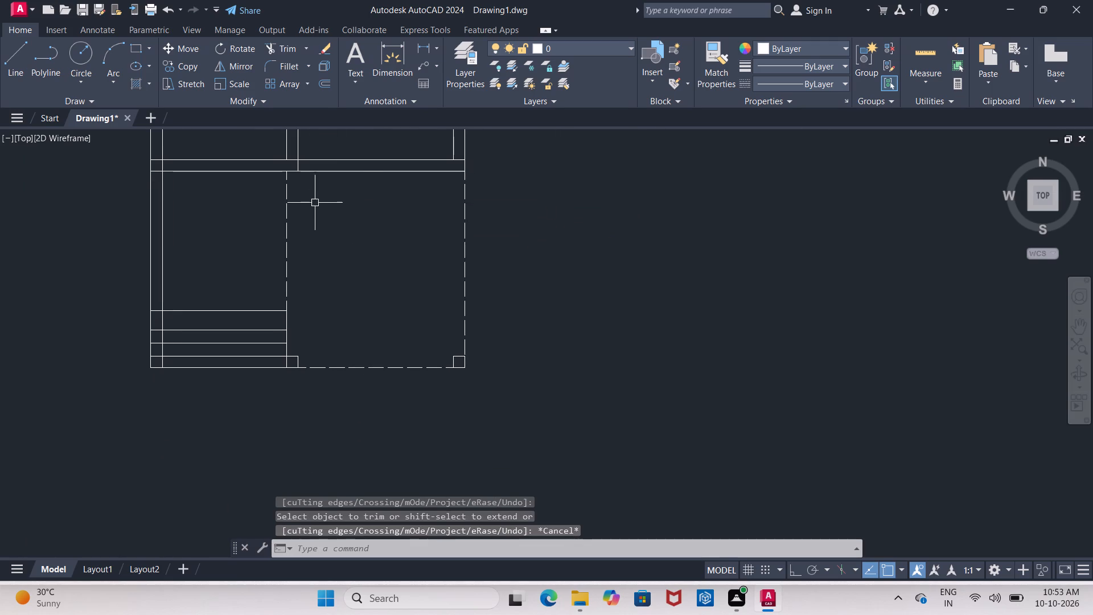
Measure the vertical distance from the cross wall's lower line to the bottom edge along the dashed area's outer side.
{"action": "left_click", "coordinate": [417, 49]}
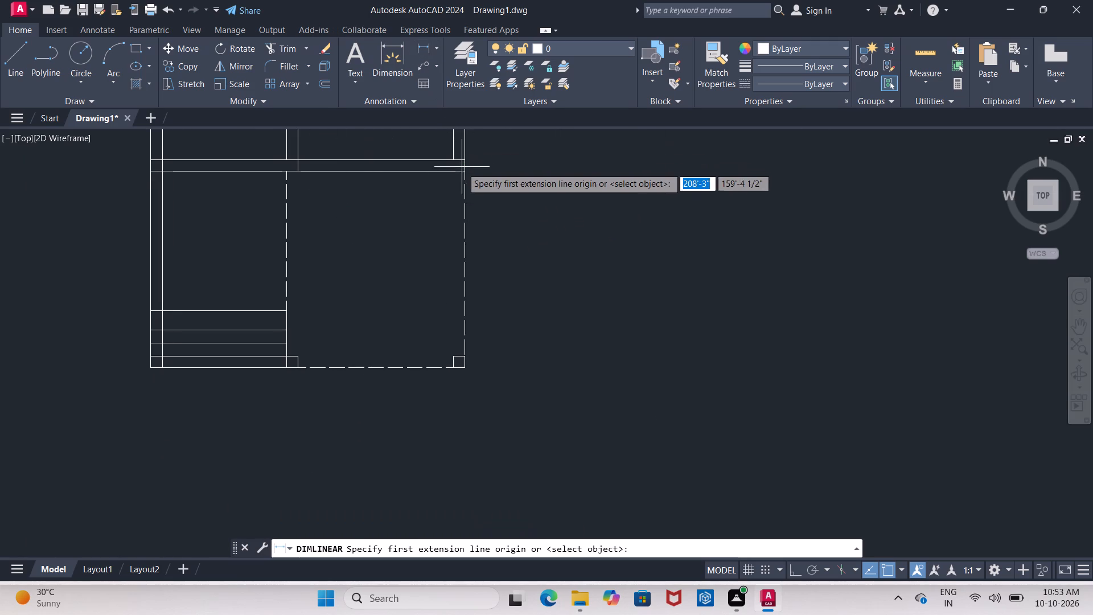
{"action": "left_click", "coordinate": [462, 169]}
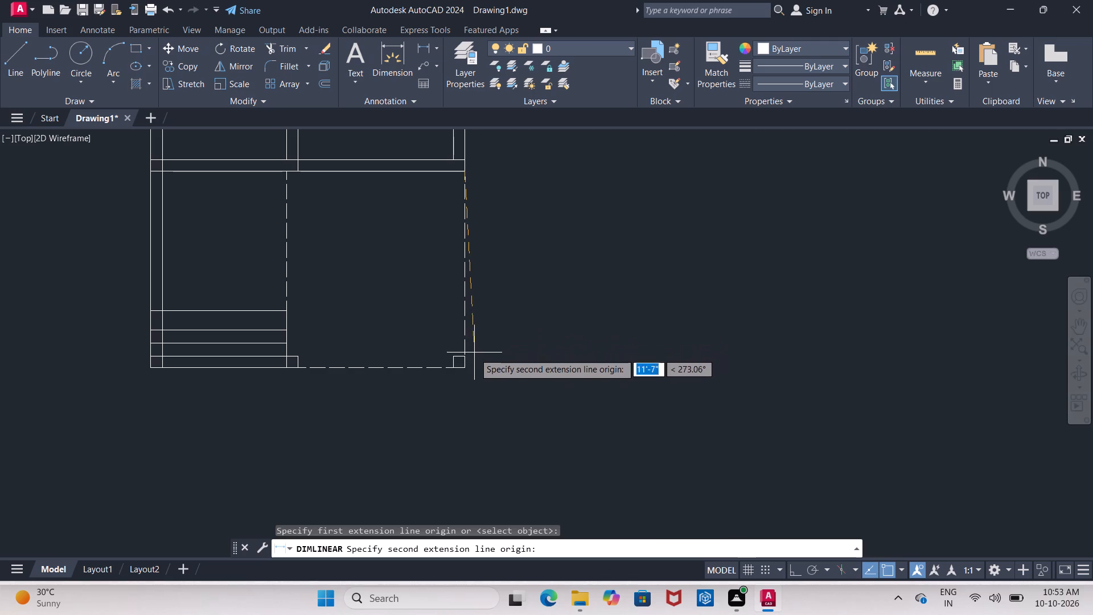
{"action": "left_click", "coordinate": [462, 366]}
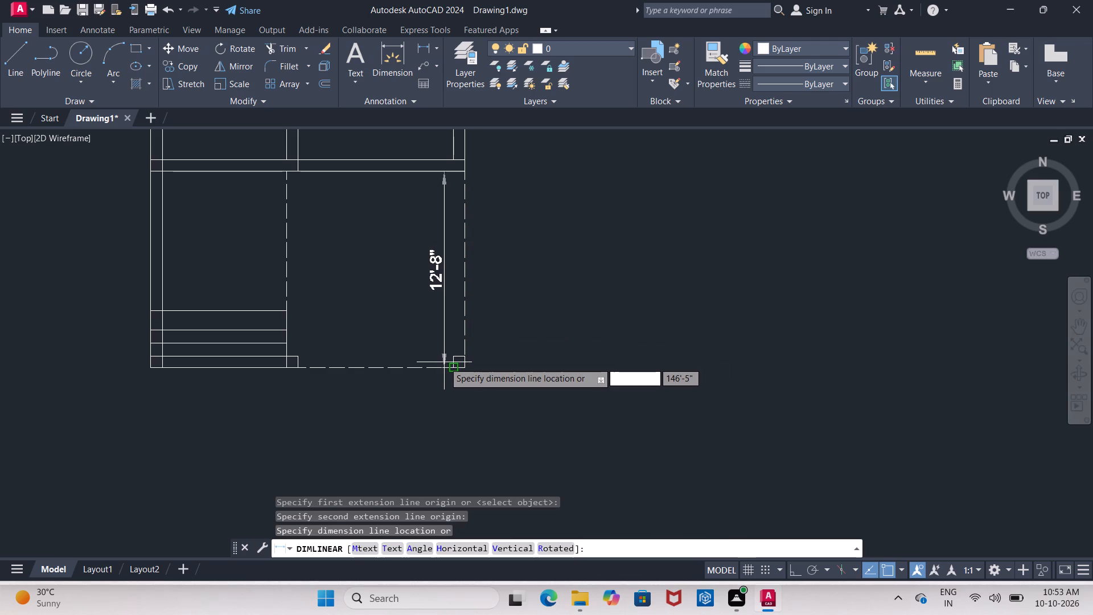
{"action": "key", "text": "Escape"}
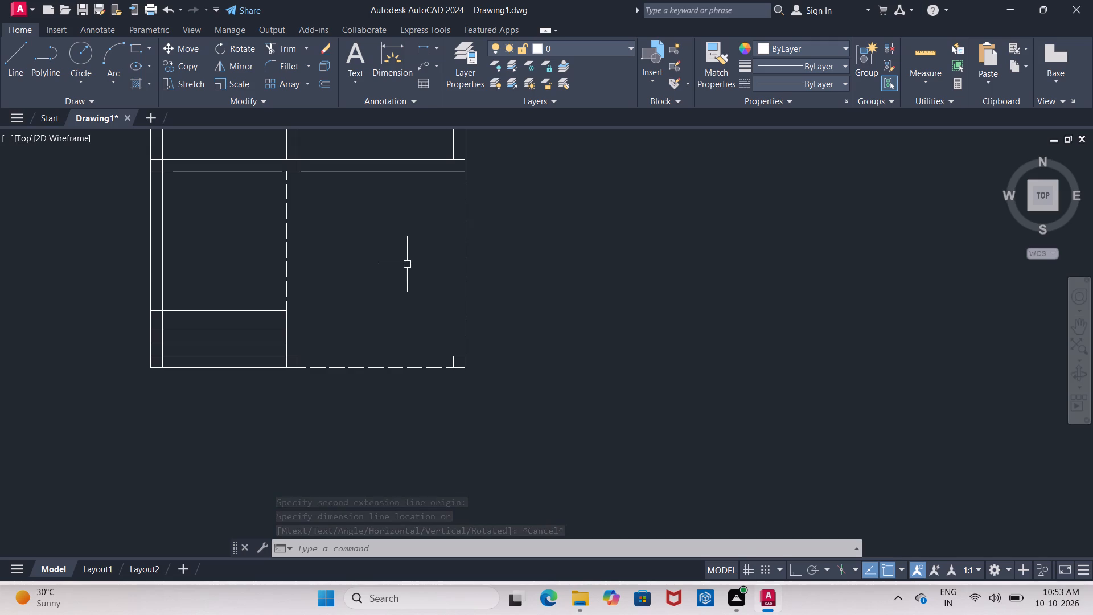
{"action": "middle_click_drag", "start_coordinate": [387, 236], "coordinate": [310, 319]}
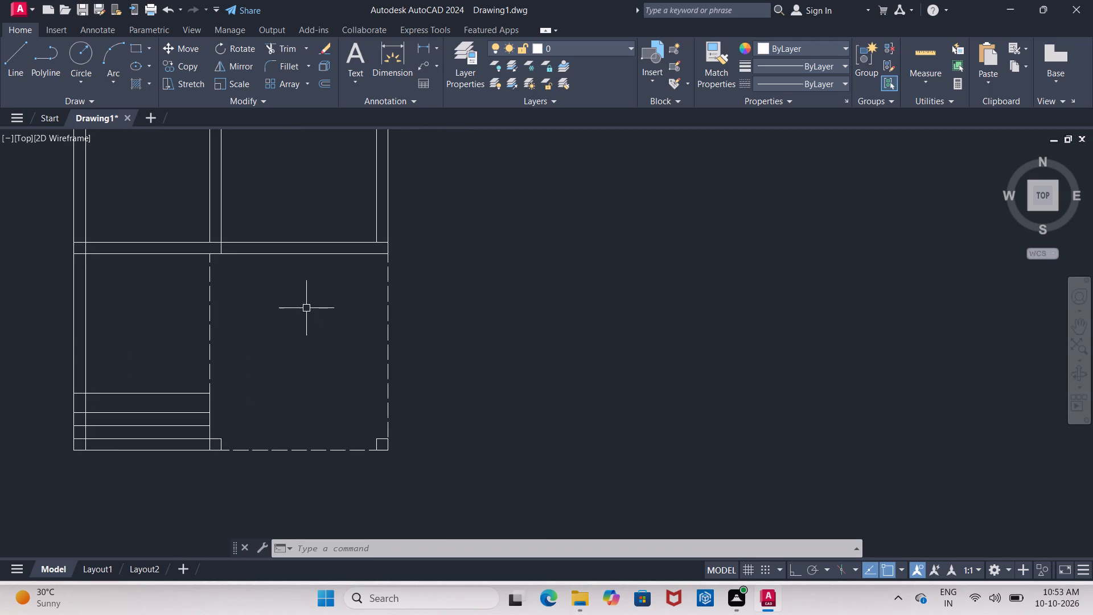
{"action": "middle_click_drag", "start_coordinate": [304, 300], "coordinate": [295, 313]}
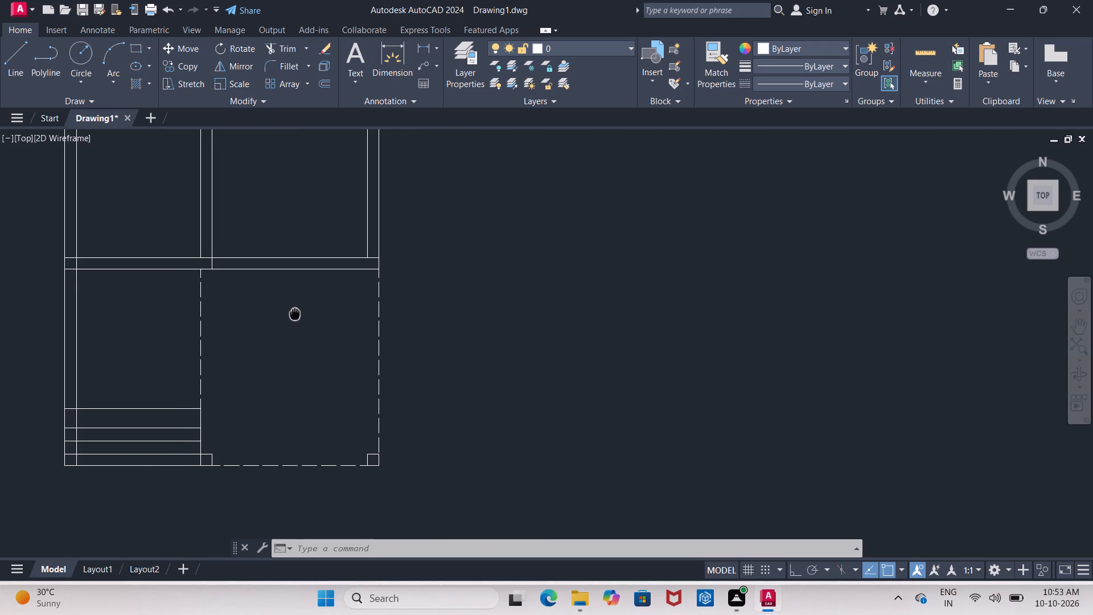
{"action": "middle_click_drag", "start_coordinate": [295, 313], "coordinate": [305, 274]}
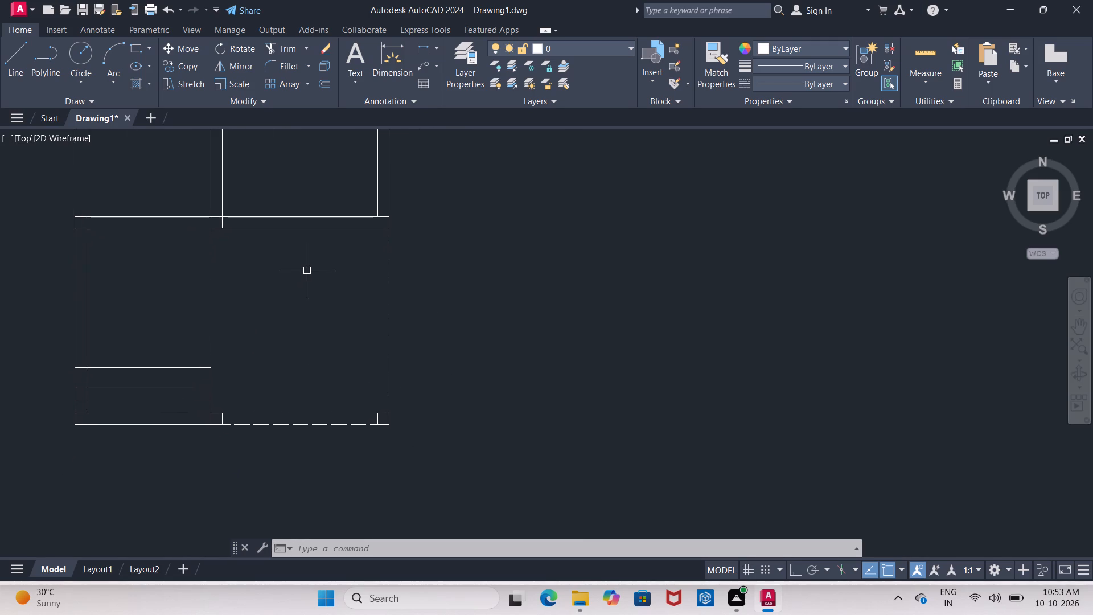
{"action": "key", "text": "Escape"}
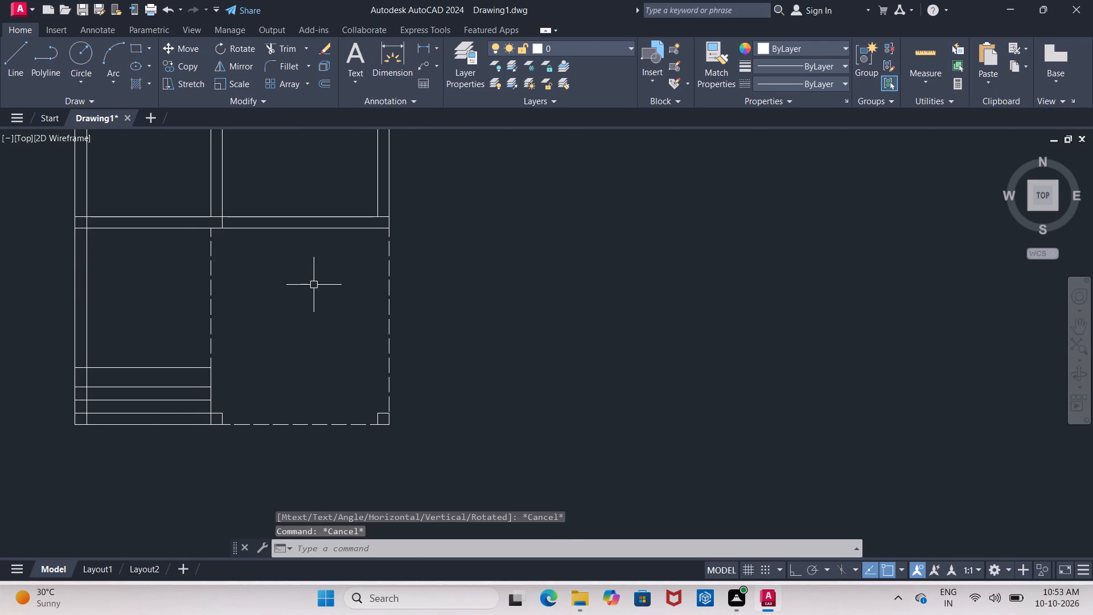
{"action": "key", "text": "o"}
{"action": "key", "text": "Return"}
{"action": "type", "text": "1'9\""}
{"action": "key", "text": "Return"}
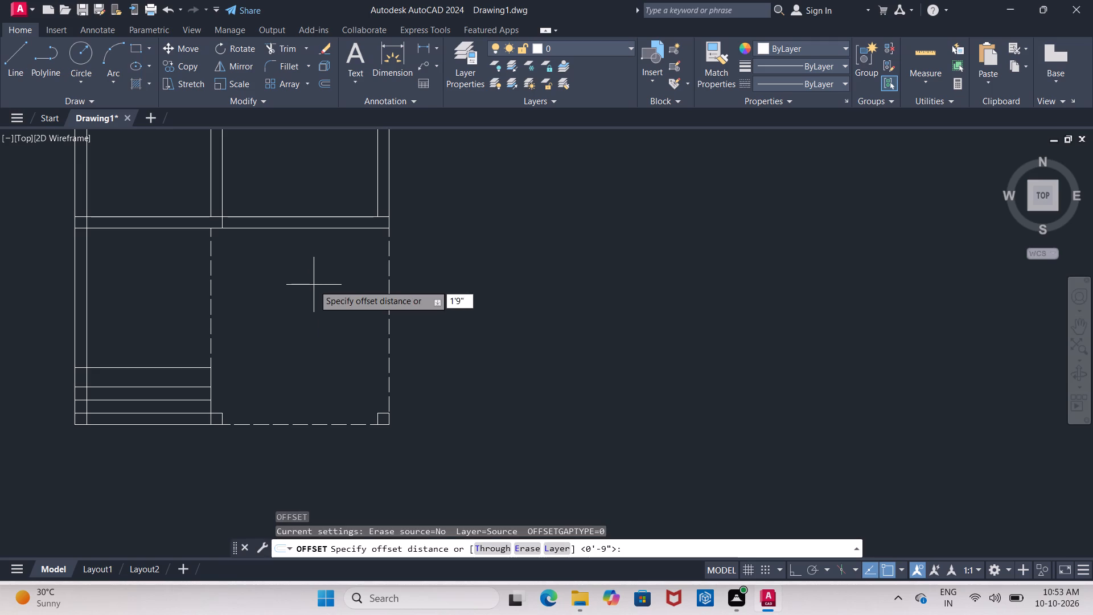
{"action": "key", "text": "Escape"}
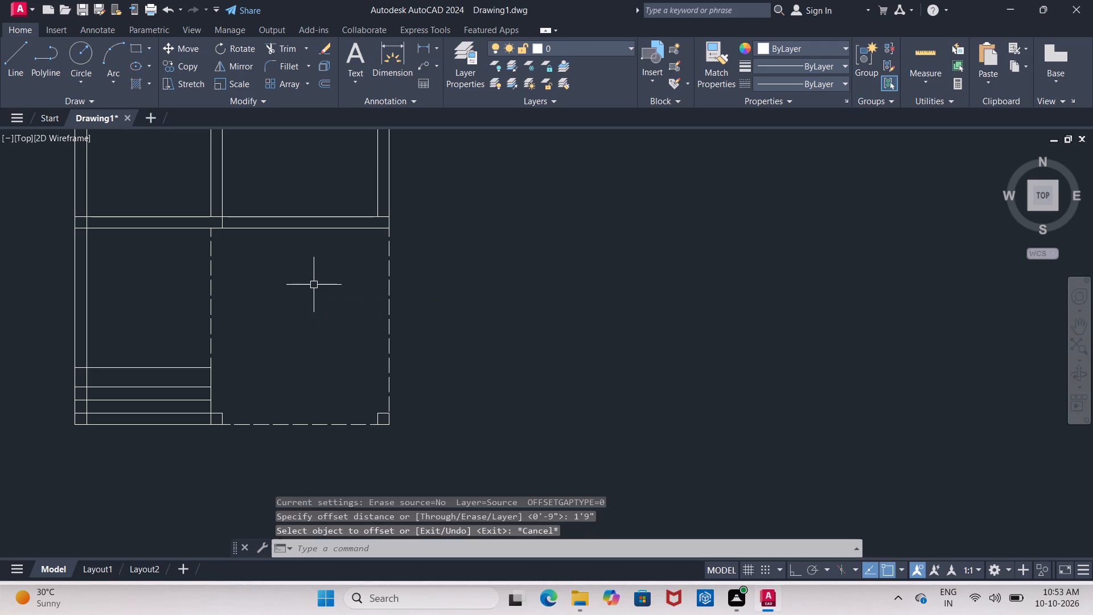
Offset the bottom dashed line of the open area 12'9" upward, toward the cross wall.
{"action": "key", "text": "o"}
{"action": "key", "text": "Return"}
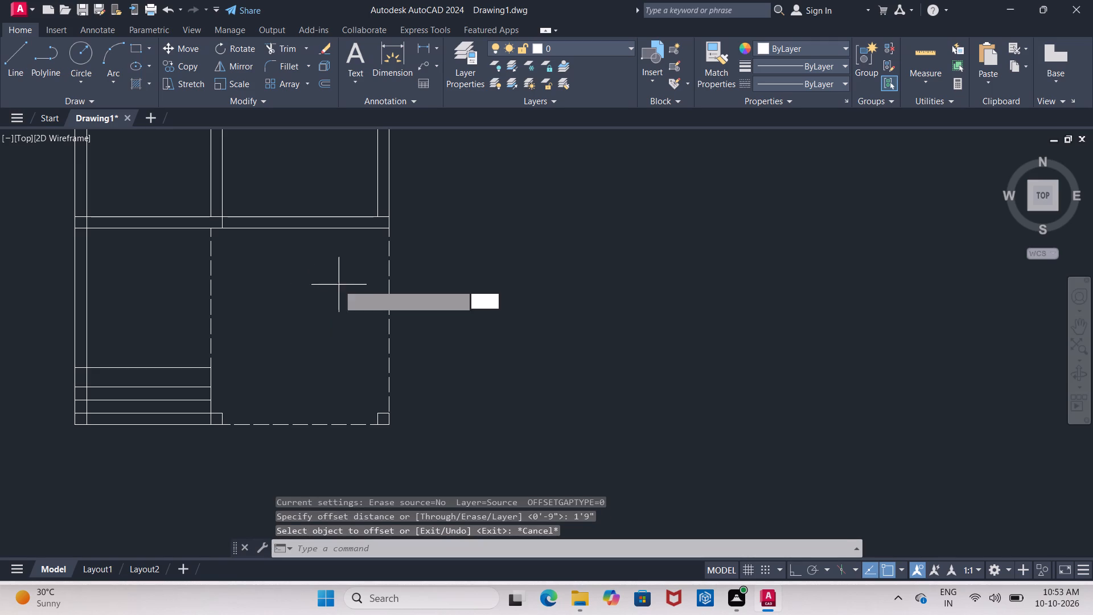
{"action": "type", "text": "12'9\""}
{"action": "key", "text": "Return"}
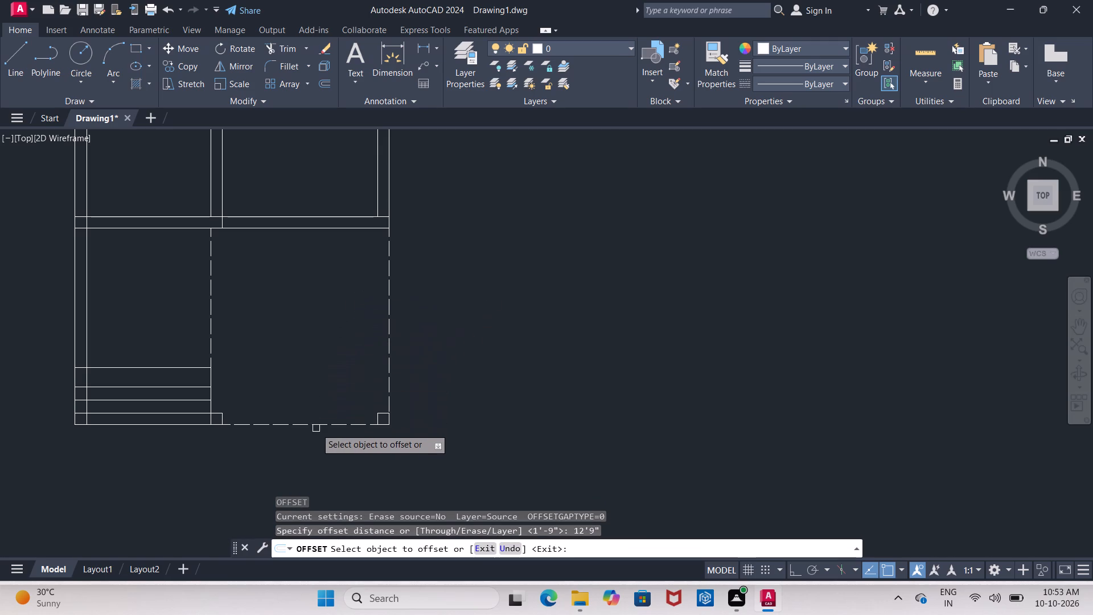
{"action": "left_click", "coordinate": [317, 423]}
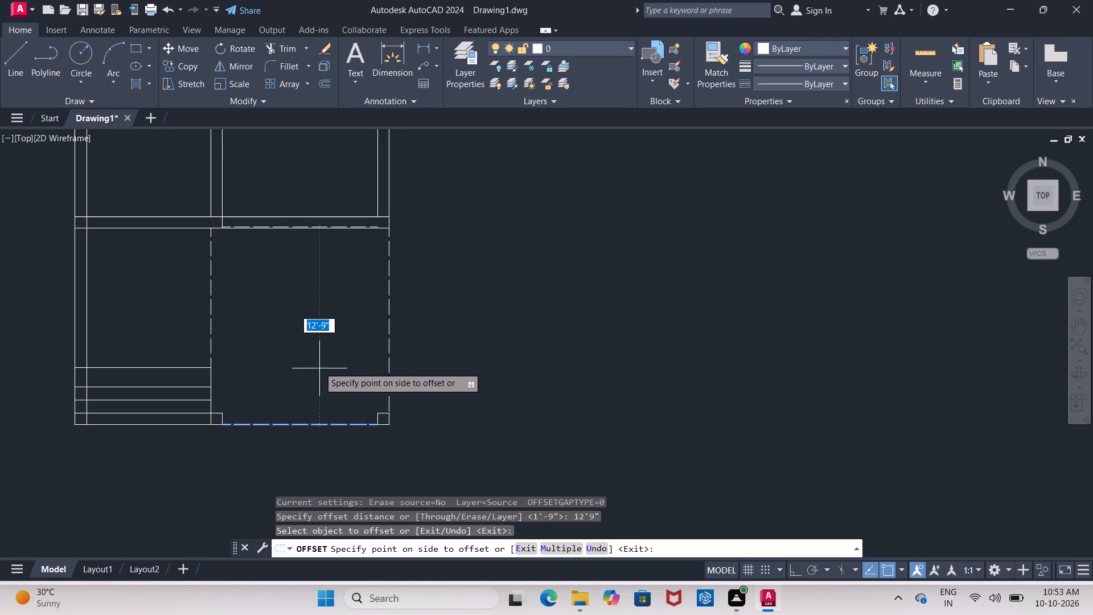
{"action": "left_click", "coordinate": [285, 241]}
{"action": "scroll", "coordinate": [290, 238], "scroll_direction": "up", "scroll_amount": 2}
{"action": "middle_click_drag", "start_coordinate": [290, 238], "coordinate": [293, 249]}
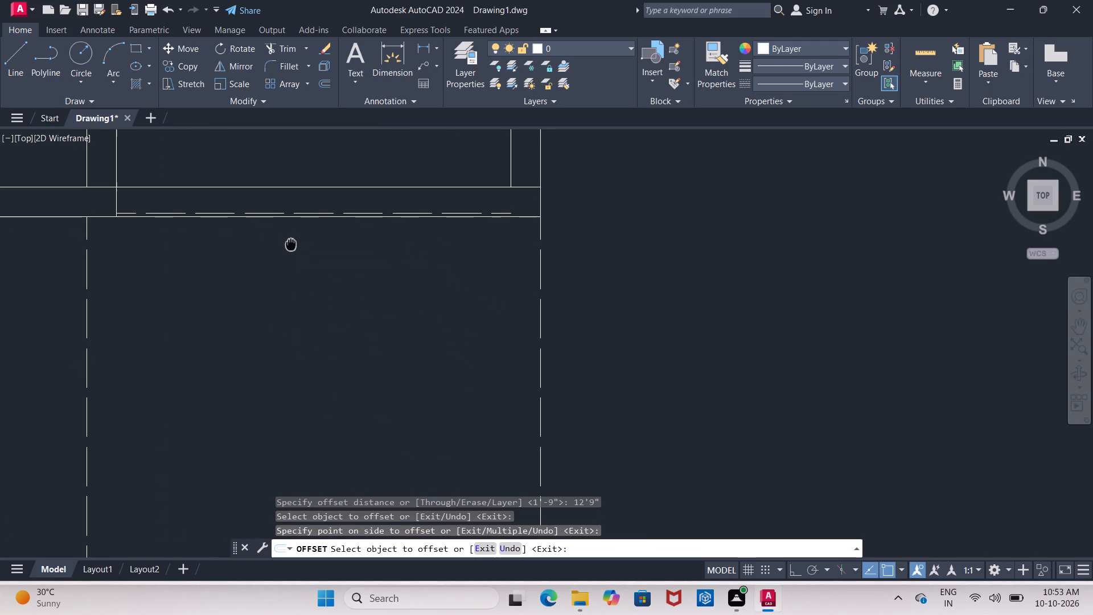
{"action": "middle_click_drag", "start_coordinate": [293, 249], "coordinate": [293, 251]}
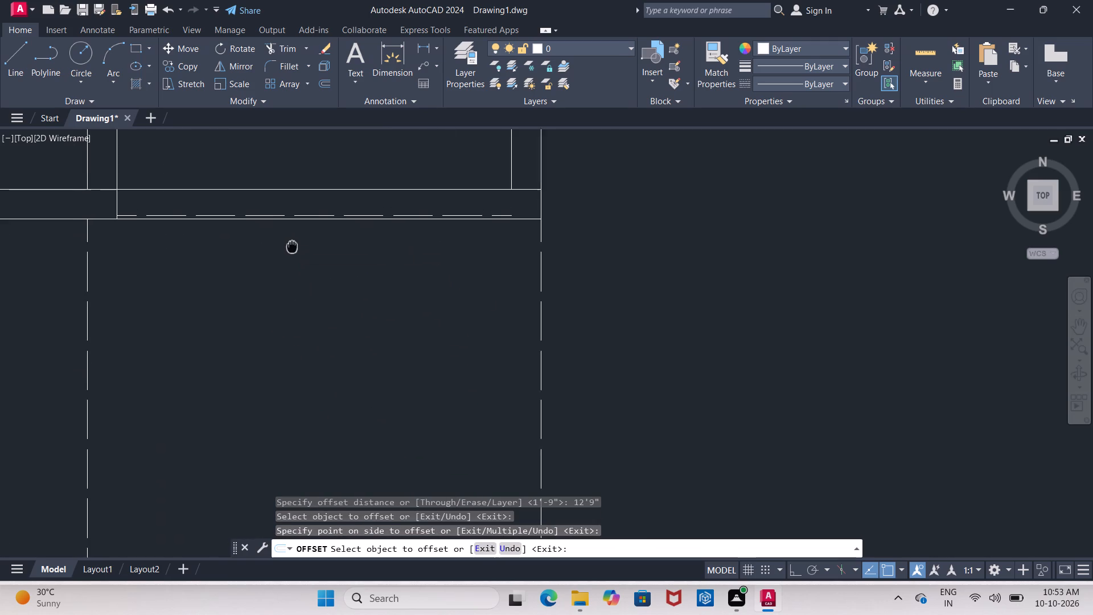
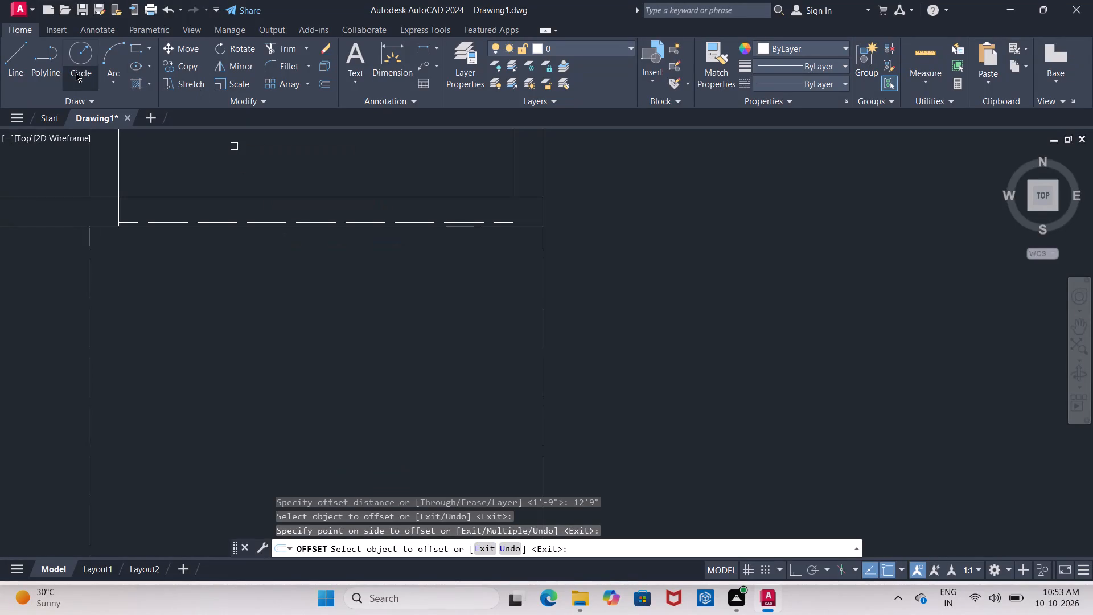
Draw a short horizontal solid line with Ortho on in the empty space beside the plan's outer right wall.
{"action": "left_click", "coordinate": [23, 71]}
{"action": "left_click", "coordinate": [671, 215]}
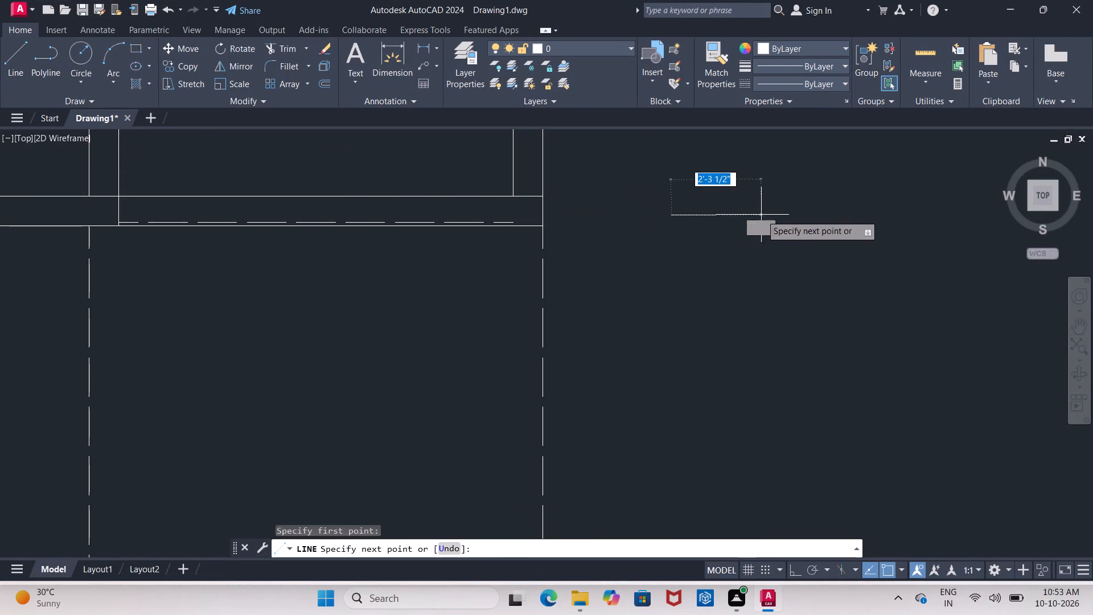
{"action": "left_click", "coordinate": [24, 66]}
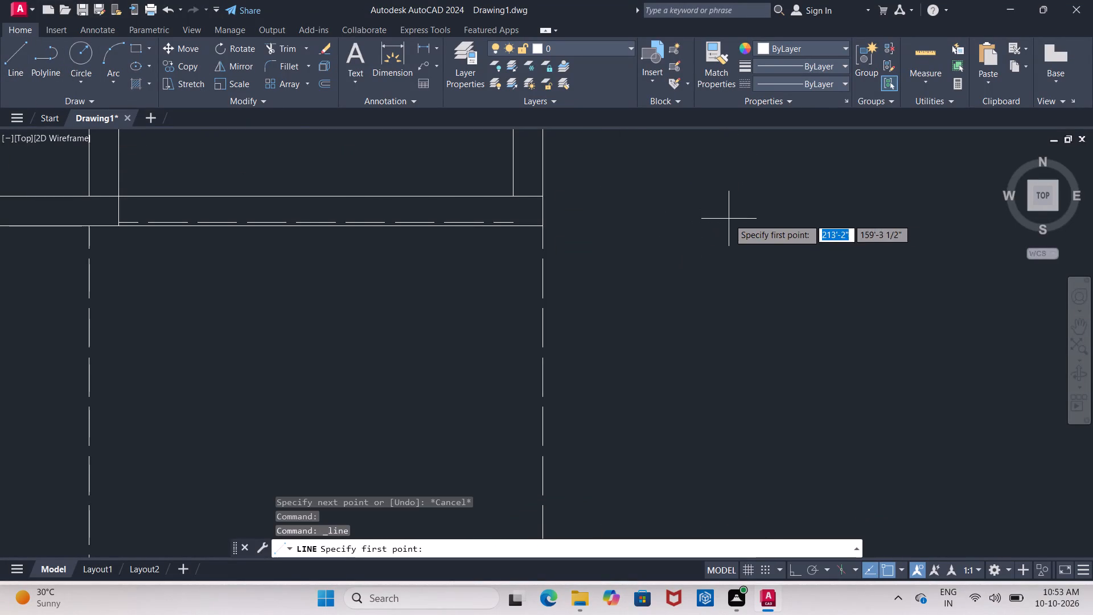
{"action": "left_click", "coordinate": [689, 221]}
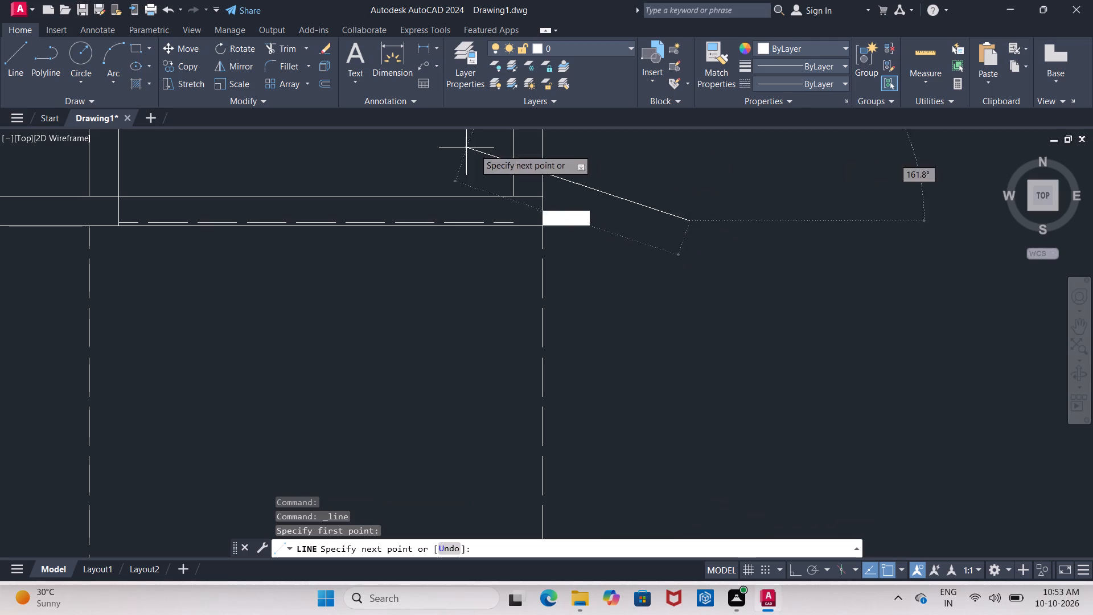
{"action": "left_click", "coordinate": [796, 567]}
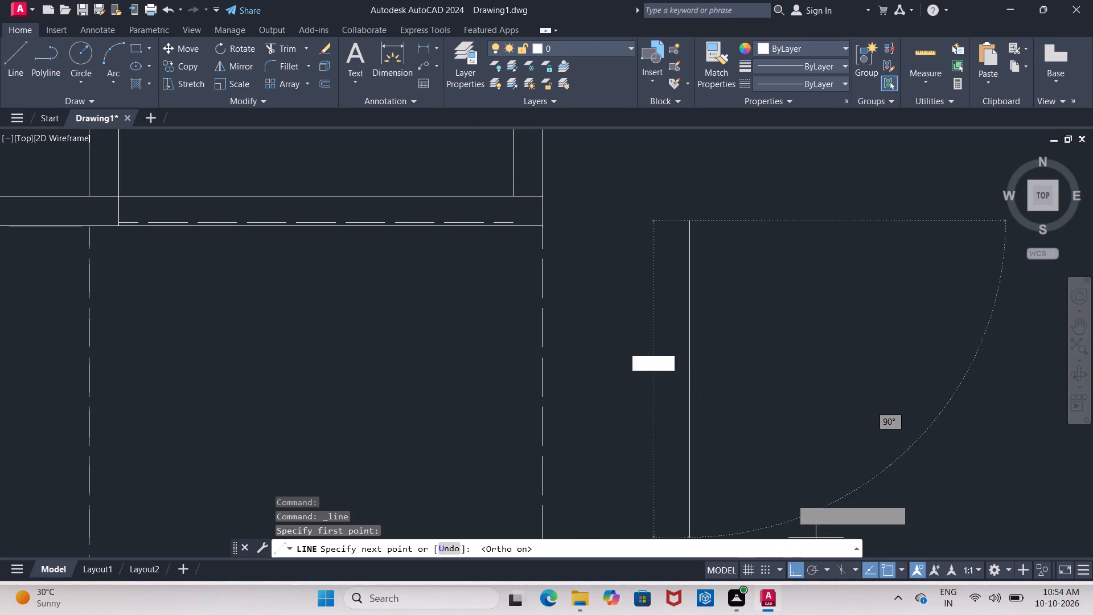
{"action": "left_click", "coordinate": [764, 245]}
{"action": "key", "text": "Escape"}
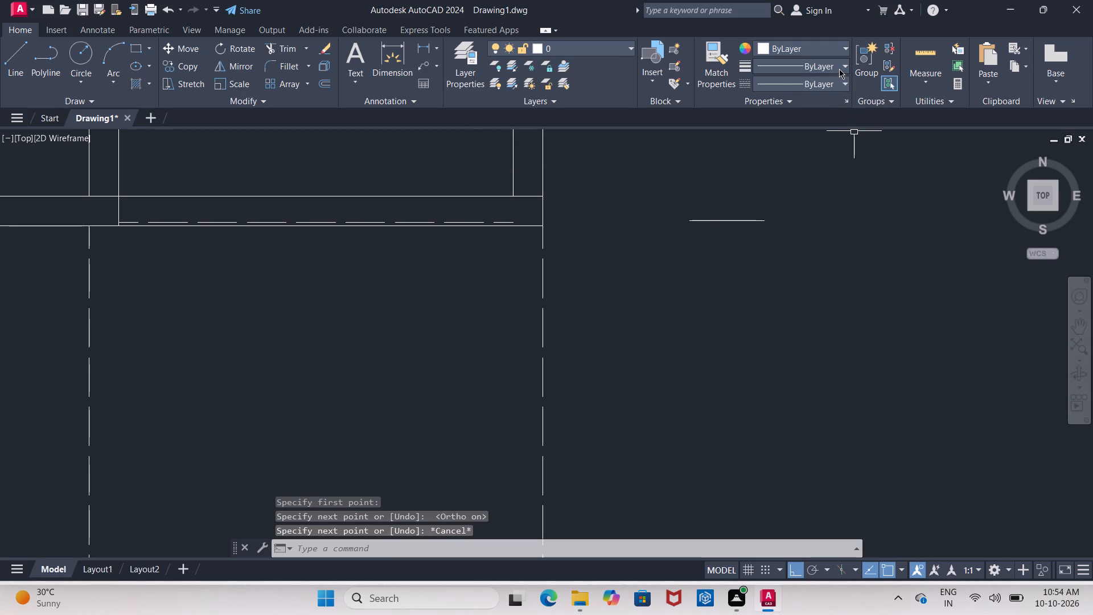
Match the short solid line's properties onto the dashed offset line near the cross wall's lower line.
{"action": "left_click", "coordinate": [714, 48]}
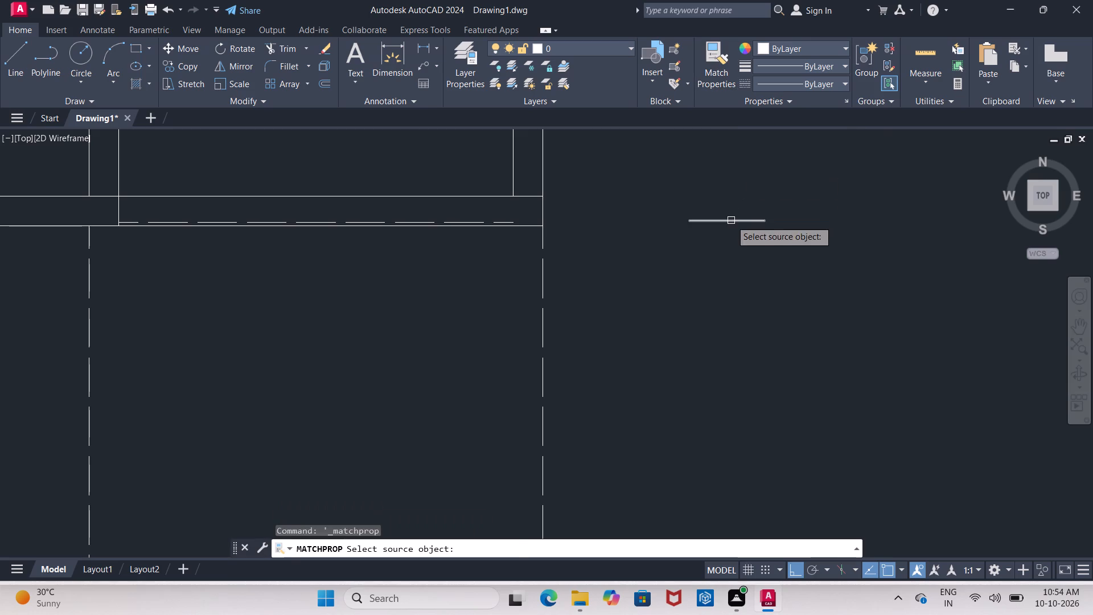
{"action": "left_click", "coordinate": [731, 220]}
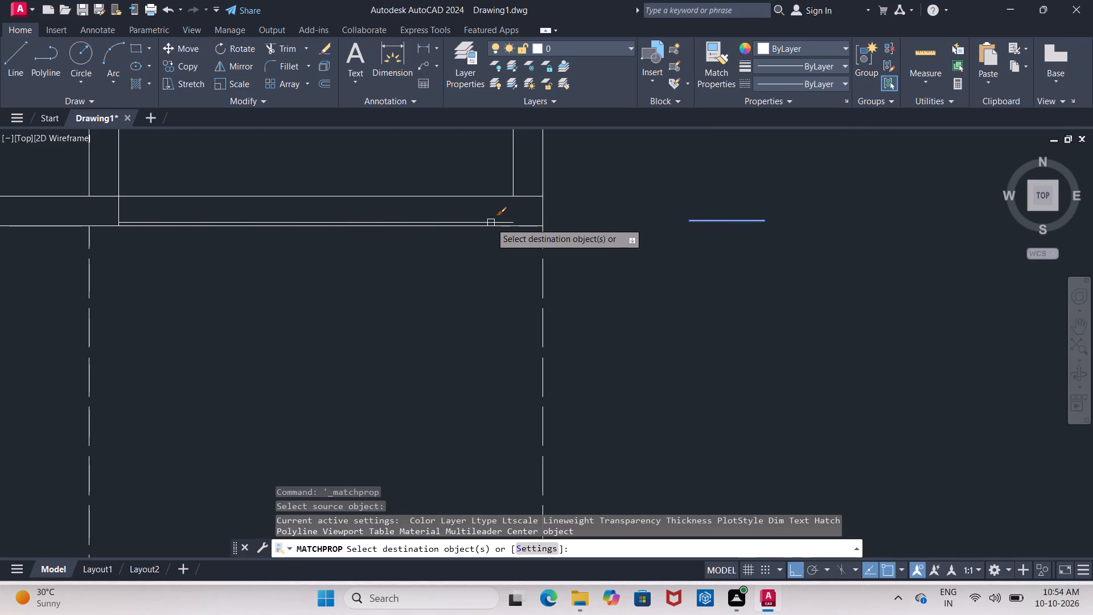
{"action": "left_click", "coordinate": [491, 223]}
{"action": "key", "text": "Escape"}
Extend the newly solid line just above the cross wall's lower line to the plan's outer right edge.
{"action": "scroll", "coordinate": [494, 210], "scroll_direction": "up", "scroll_amount": 2}
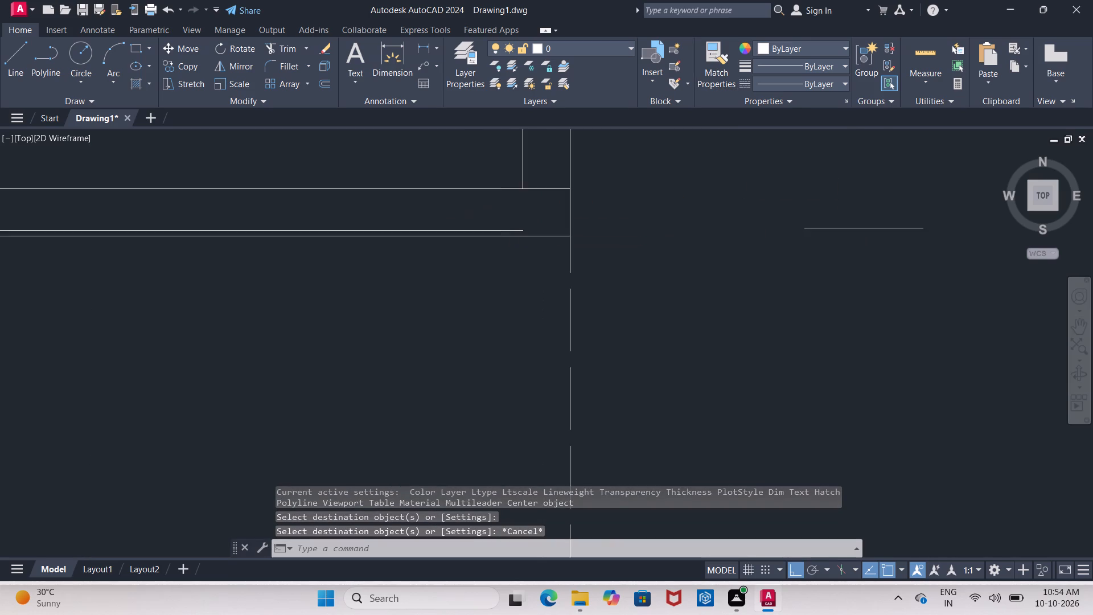
{"action": "middle_click_drag", "start_coordinate": [494, 209], "coordinate": [473, 199]}
{"action": "scroll", "coordinate": [489, 196], "scroll_direction": "down", "scroll_amount": 1}
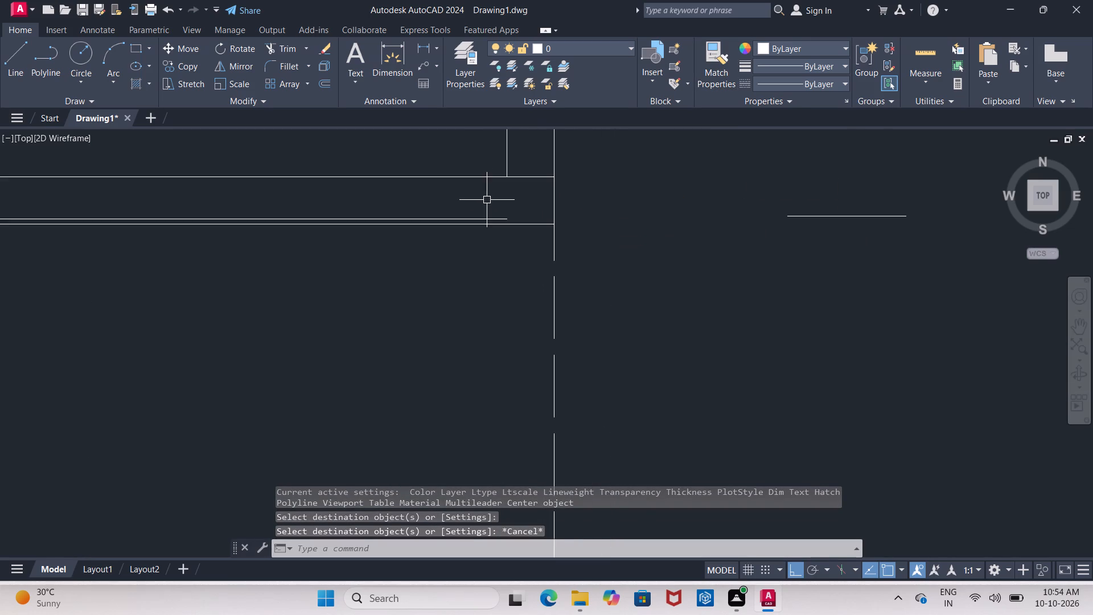
{"action": "key", "text": "Escape"}
{"action": "type", "text": "ex"}
{"action": "key", "text": "Return"}
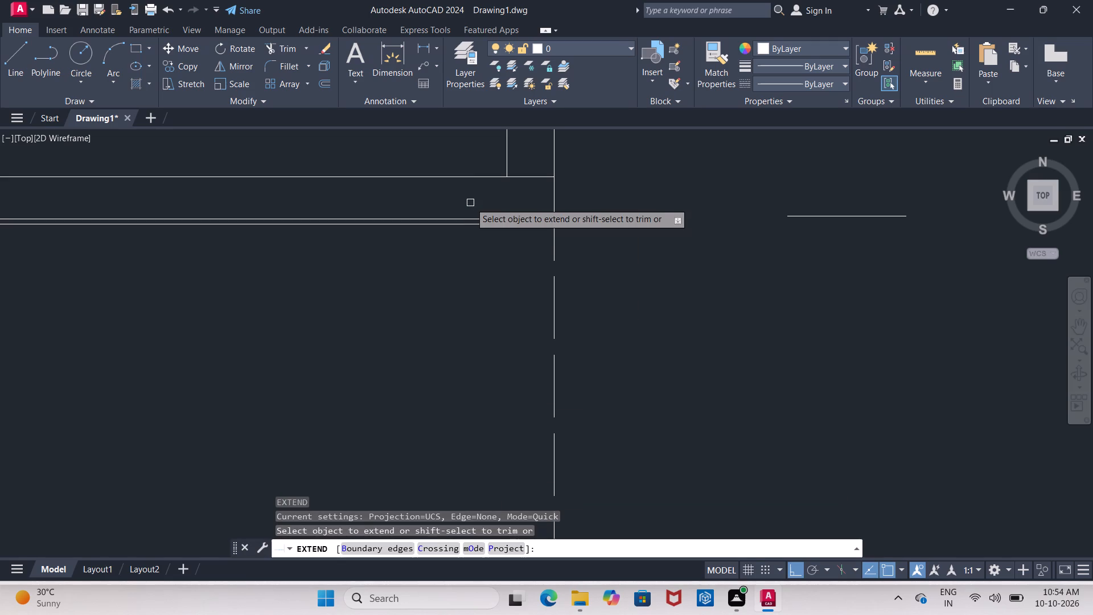
{"action": "left_click", "coordinate": [496, 215]}
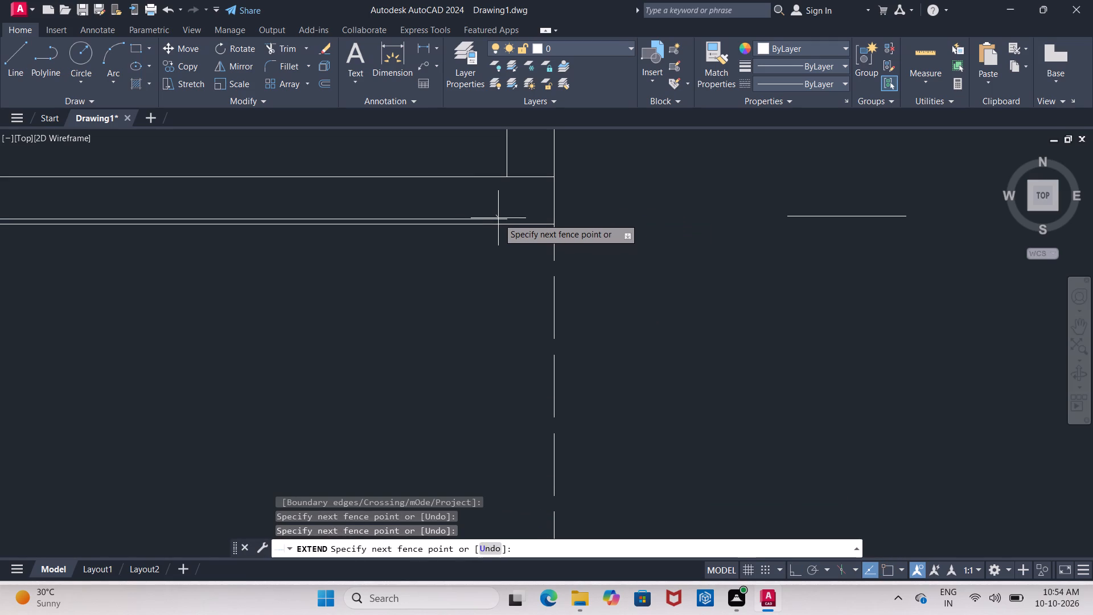
{"action": "left_click", "coordinate": [499, 219]}
Extend the other end of that solid line across to the inner line of the left outer wall.
{"action": "middle_click_drag", "start_coordinate": [511, 210], "coordinate": [689, 202]}
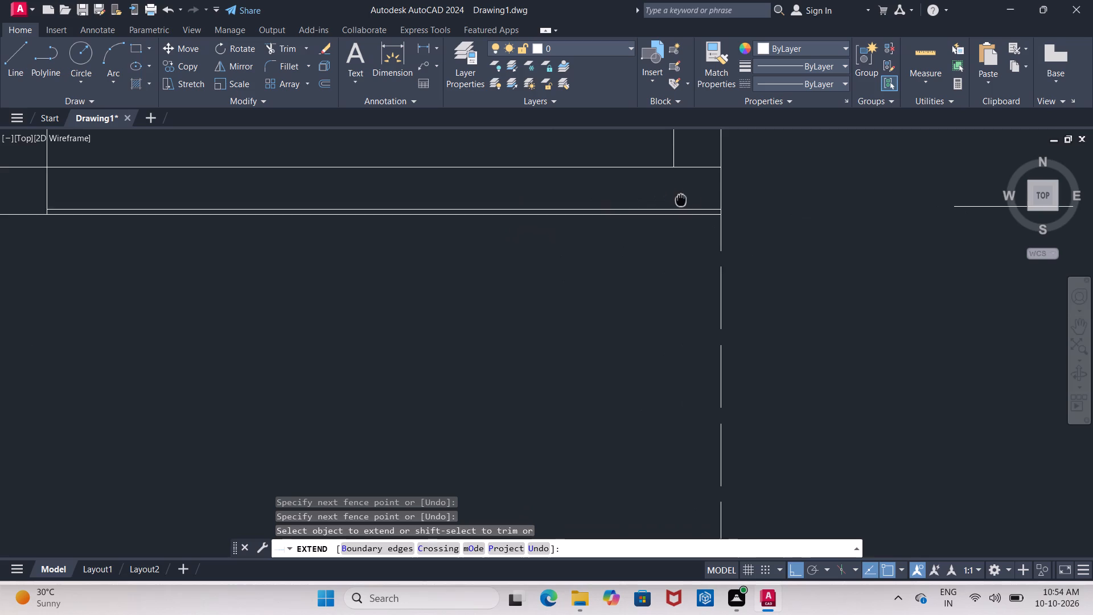
{"action": "middle_click_drag", "start_coordinate": [689, 202], "coordinate": [710, 203]}
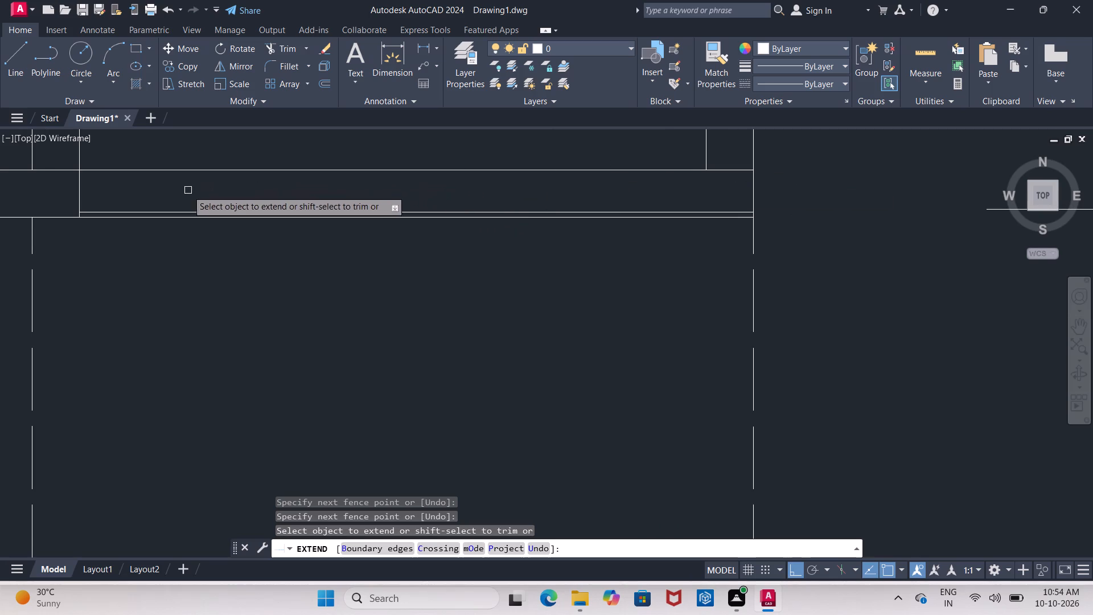
{"action": "middle_click_drag", "start_coordinate": [186, 190], "coordinate": [375, 199]}
{"action": "scroll", "coordinate": [369, 198], "scroll_direction": "down", "scroll_amount": 2}
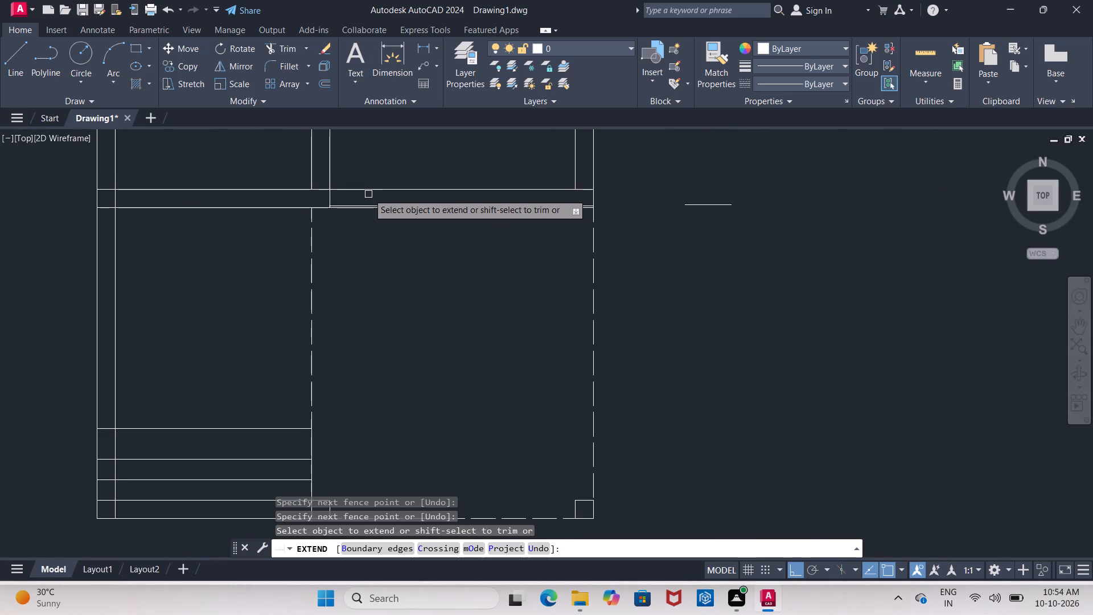
{"action": "middle_click_drag", "start_coordinate": [368, 194], "coordinate": [333, 189]}
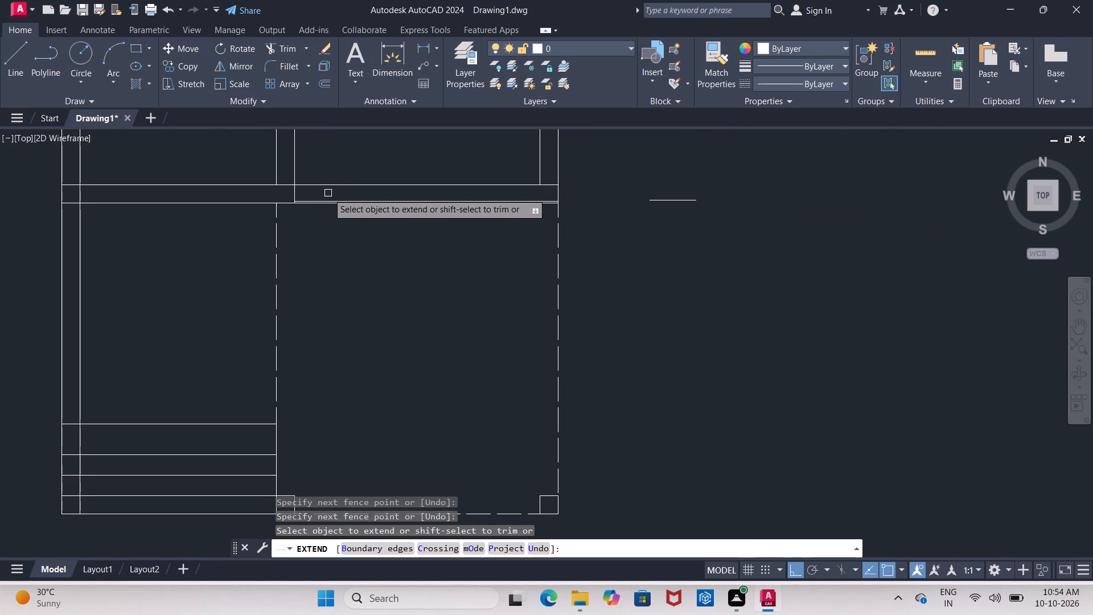
{"action": "left_click", "coordinate": [326, 199]}
{"action": "key", "text": "Escape"}
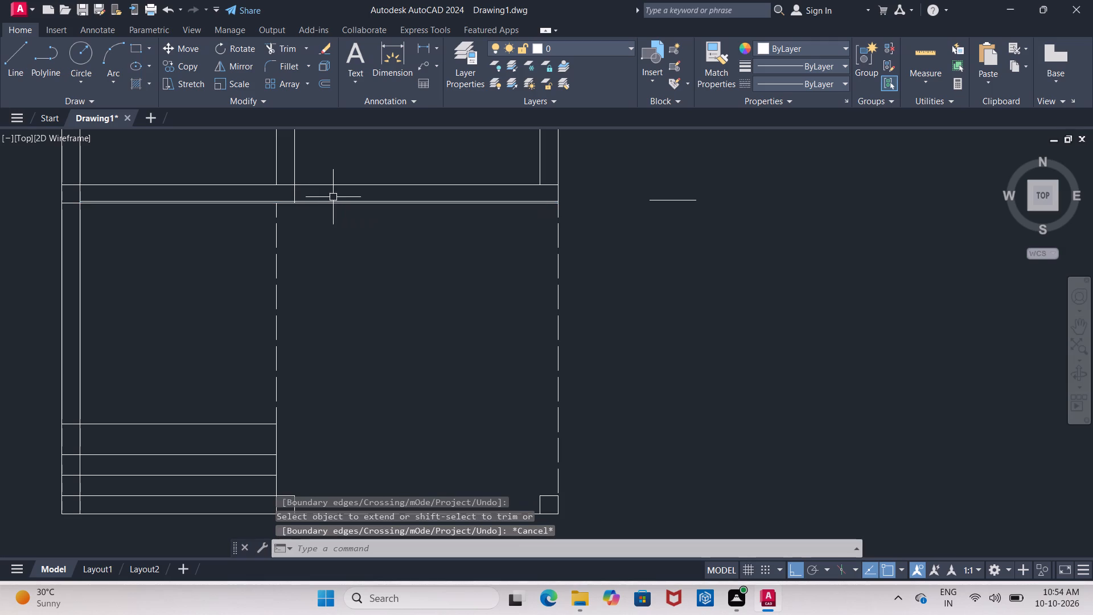
Measure the vertical distance from the cross wall's lower line down to the topmost entrance step line.
{"action": "left_click", "coordinate": [424, 51]}
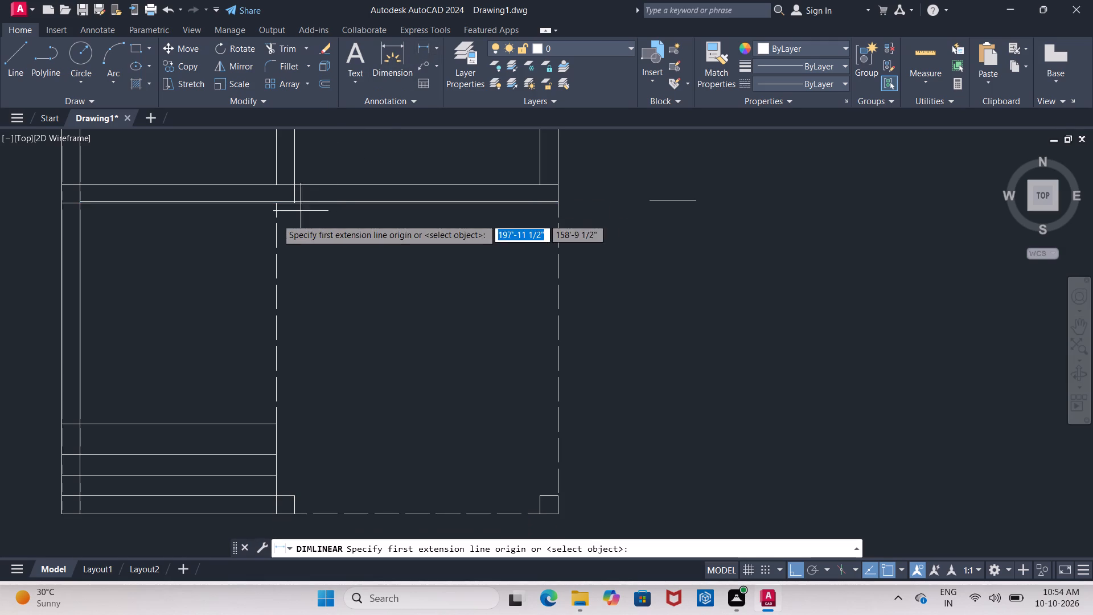
{"action": "scroll", "coordinate": [274, 216], "scroll_direction": "up", "scroll_amount": 3}
{"action": "left_click", "coordinate": [273, 175]}
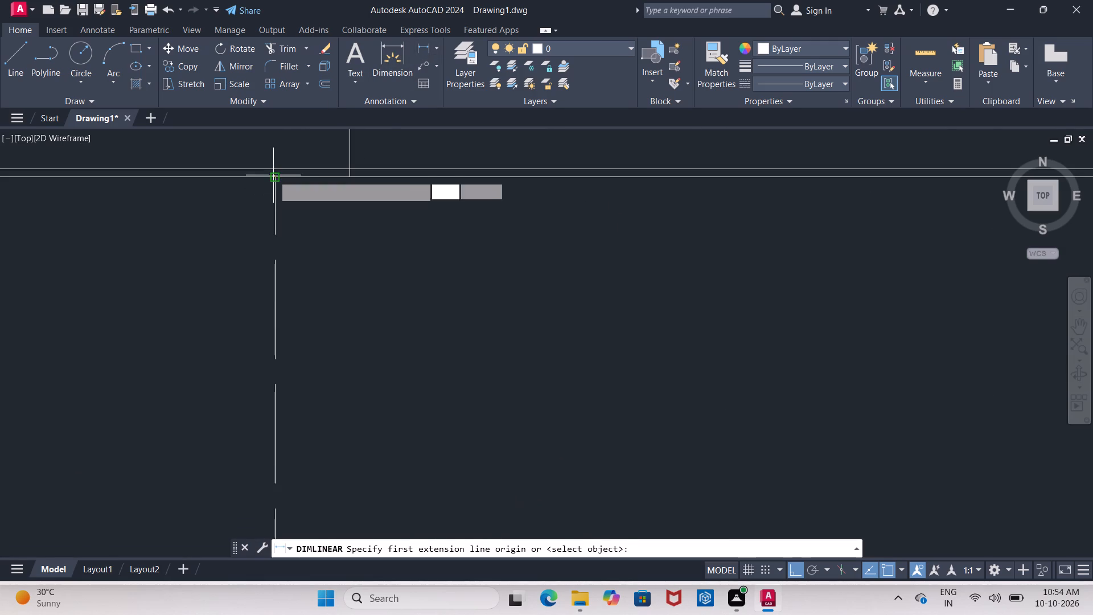
{"action": "scroll", "coordinate": [275, 227], "scroll_direction": "down", "scroll_amount": 4}
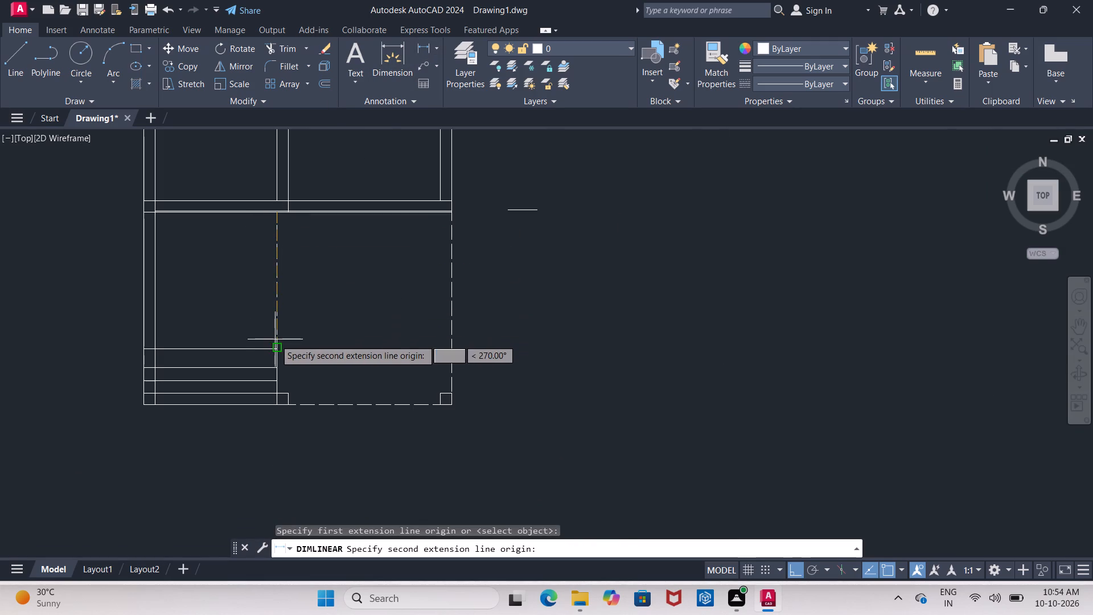
{"action": "left_click", "coordinate": [275, 347]}
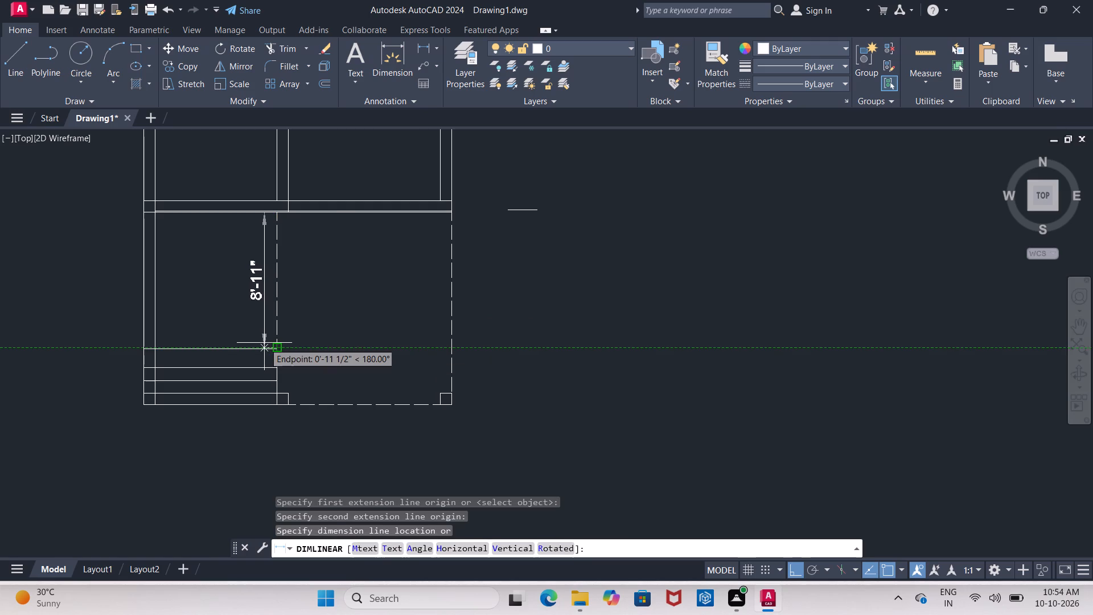
{"action": "scroll", "coordinate": [264, 343], "scroll_direction": "up", "scroll_amount": 4}
{"action": "middle_click_drag", "start_coordinate": [268, 340], "coordinate": [268, 319]}
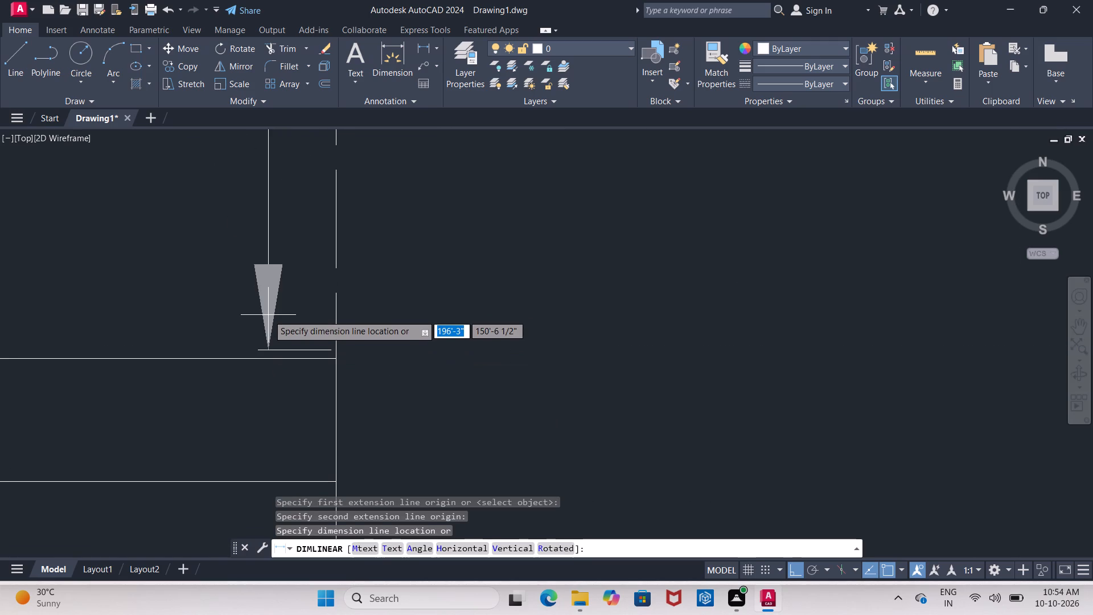
{"action": "key", "text": "Escape"}
Measure the same gap again, from the topmost entrance step line up to the cross wall's lower line.
{"action": "scroll", "coordinate": [328, 282], "scroll_direction": "down", "scroll_amount": 3}
{"action": "middle_click_drag", "start_coordinate": [333, 281], "coordinate": [299, 296]}
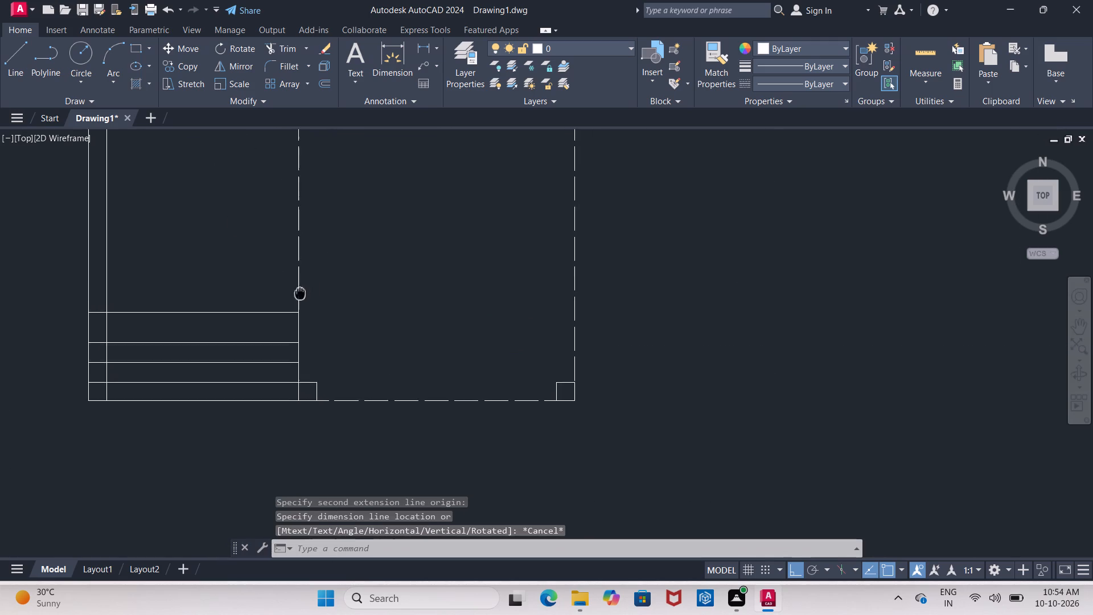
{"action": "middle_click_drag", "start_coordinate": [299, 296], "coordinate": [297, 299]}
{"action": "left_click", "coordinate": [424, 48]}
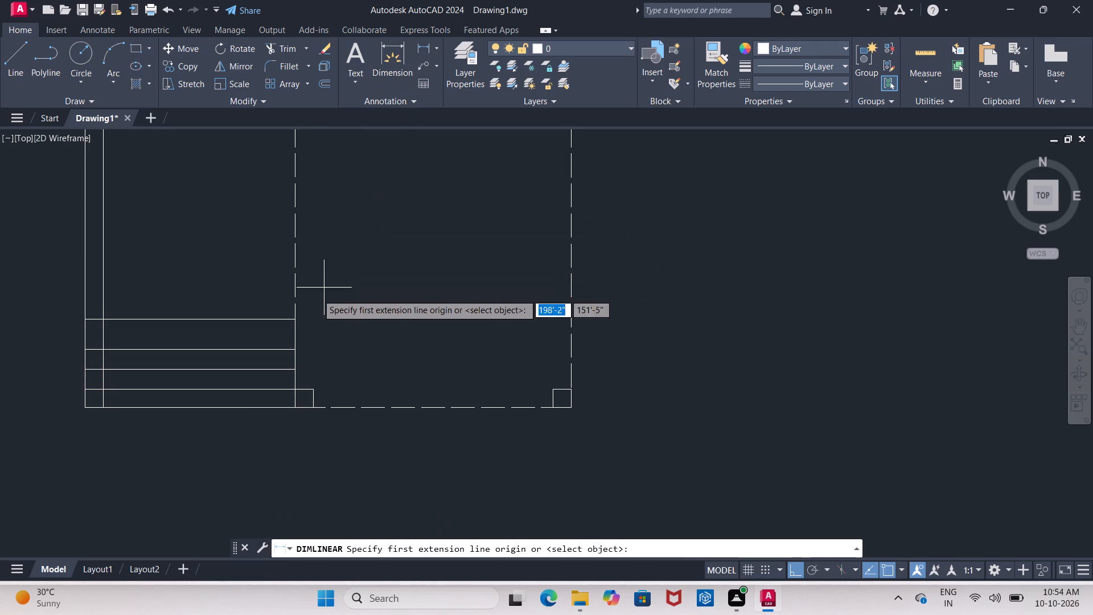
{"action": "left_click", "coordinate": [291, 316]}
{"action": "middle_click_drag", "start_coordinate": [290, 219], "coordinate": [274, 376]}
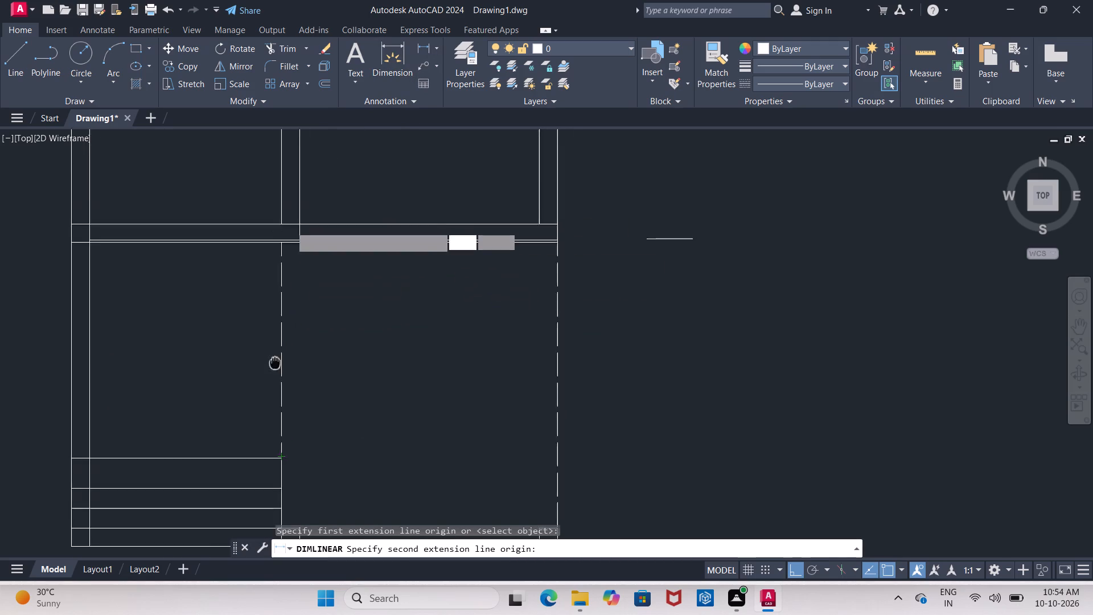
{"action": "middle_click_drag", "start_coordinate": [274, 376], "coordinate": [273, 380]}
{"action": "scroll", "coordinate": [280, 288], "scroll_direction": "up", "scroll_amount": 7}
{"action": "scroll", "coordinate": [277, 268], "scroll_direction": "down", "scroll_amount": 1}
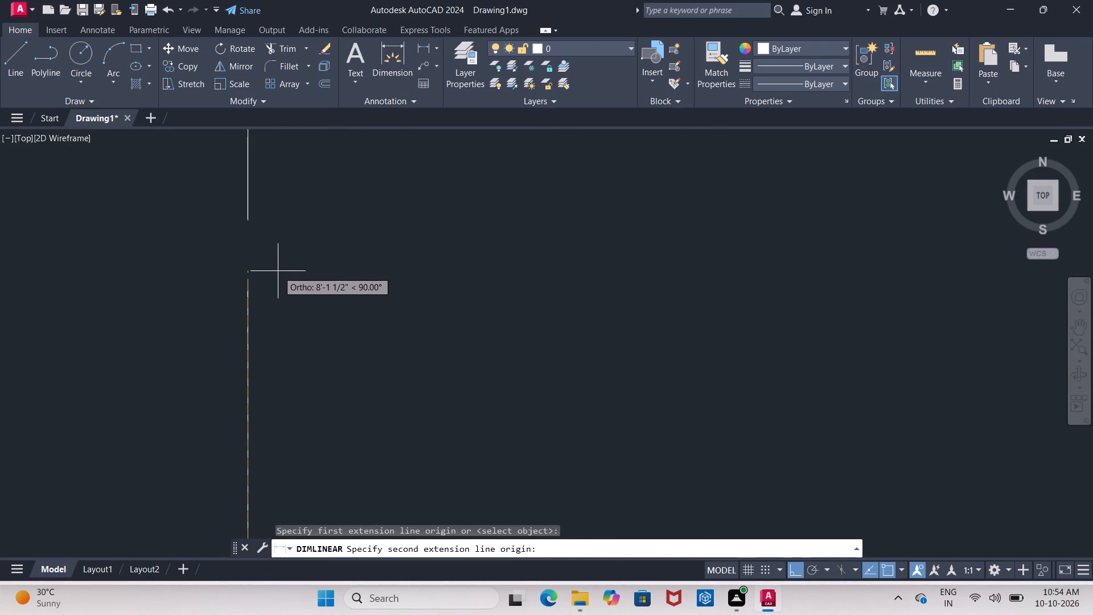
{"action": "middle_click_drag", "start_coordinate": [278, 284], "coordinate": [273, 346]}
{"action": "middle_click_drag", "start_coordinate": [263, 222], "coordinate": [258, 281]}
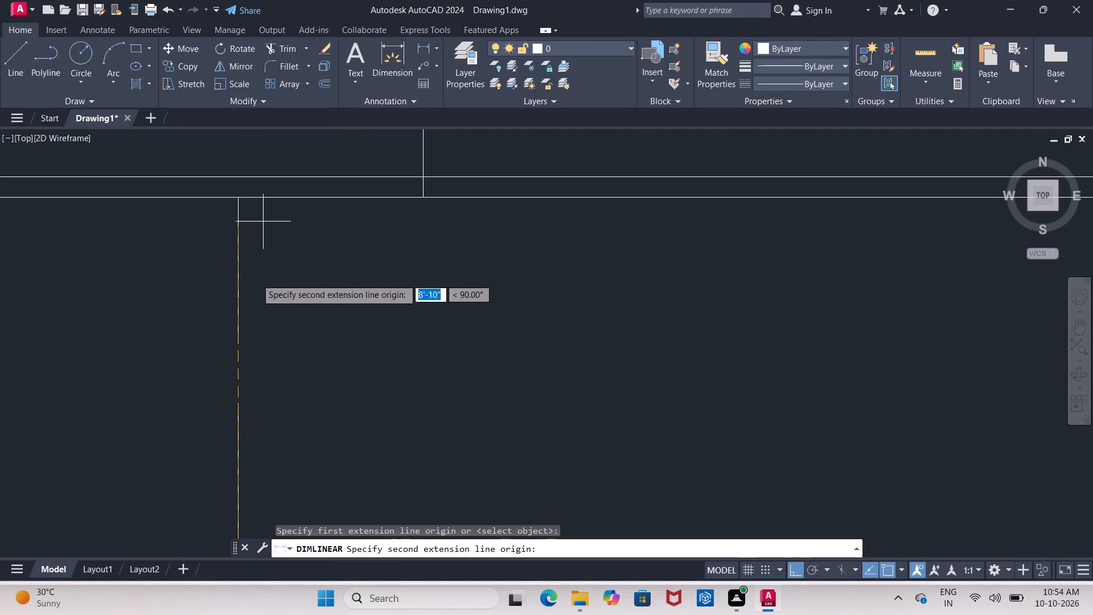
{"action": "left_click", "coordinate": [240, 199]}
{"action": "scroll", "coordinate": [240, 199], "scroll_direction": "down", "scroll_amount": 4}
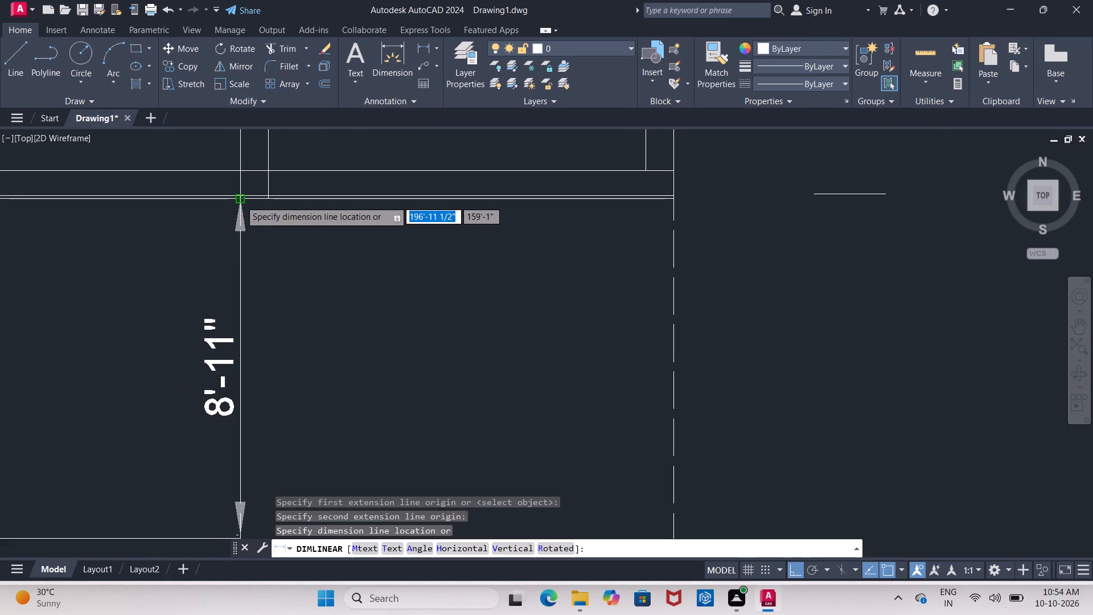
{"action": "middle_click_drag", "start_coordinate": [232, 204], "coordinate": [250, 179]}
{"action": "scroll", "coordinate": [250, 179], "scroll_direction": "down", "scroll_amount": 1}
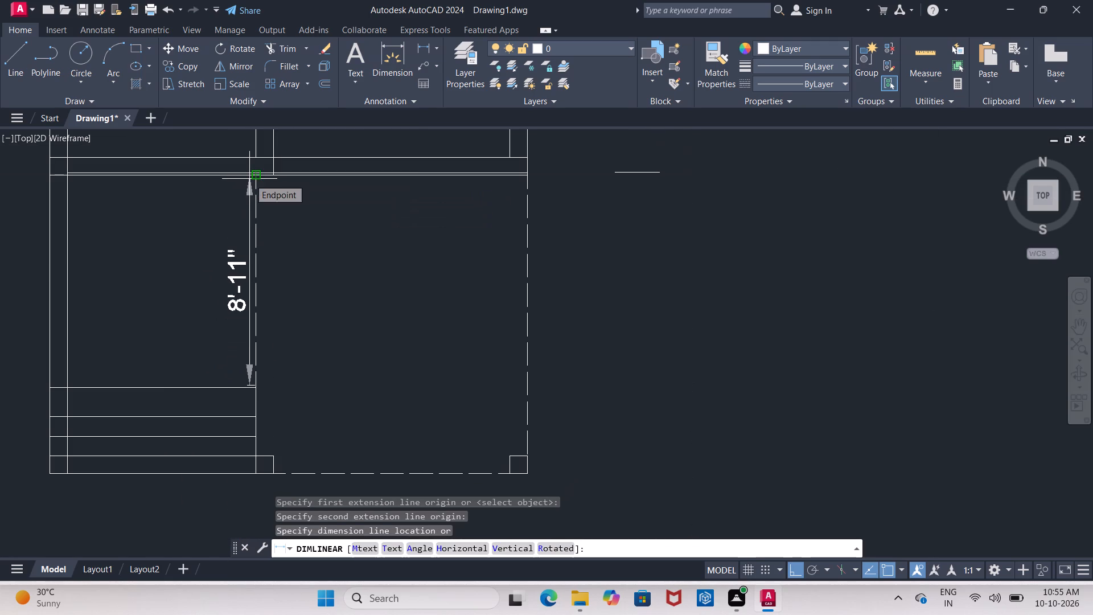
{"action": "key", "text": "Escape"}
Measure the vertical distance from the second entrance step line from the top up to the cross wall.
{"action": "left_click", "coordinate": [422, 54]}
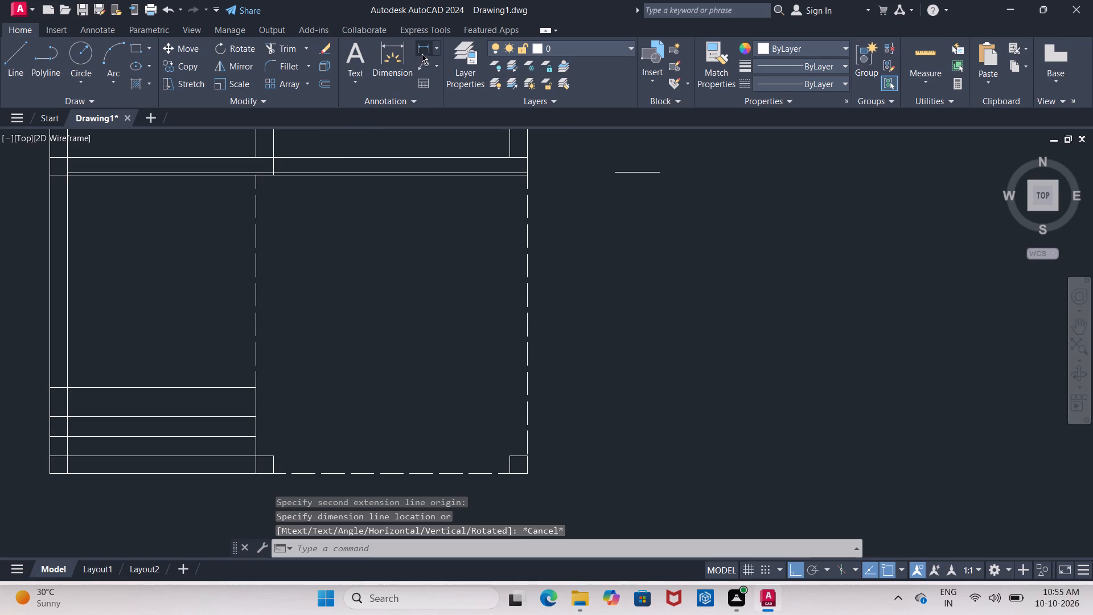
{"action": "left_click", "coordinate": [256, 415]}
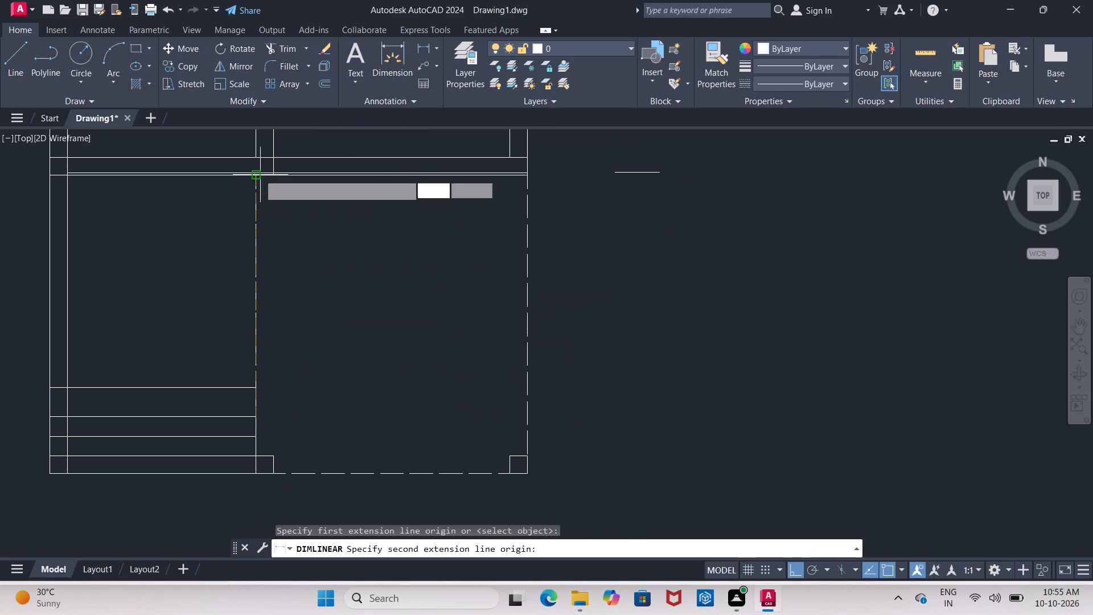
{"action": "scroll", "coordinate": [259, 174], "scroll_direction": "up", "scroll_amount": 3}
{"action": "left_click", "coordinate": [239, 181]}
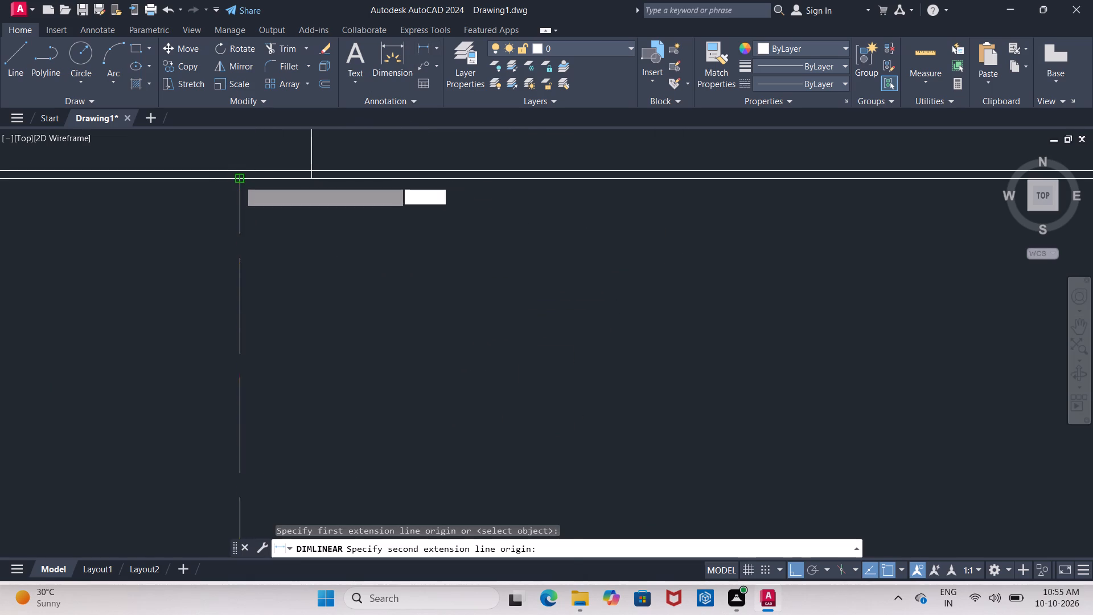
{"action": "scroll", "coordinate": [239, 186], "scroll_direction": "down", "scroll_amount": 3}
{"action": "key", "text": "Escape"}
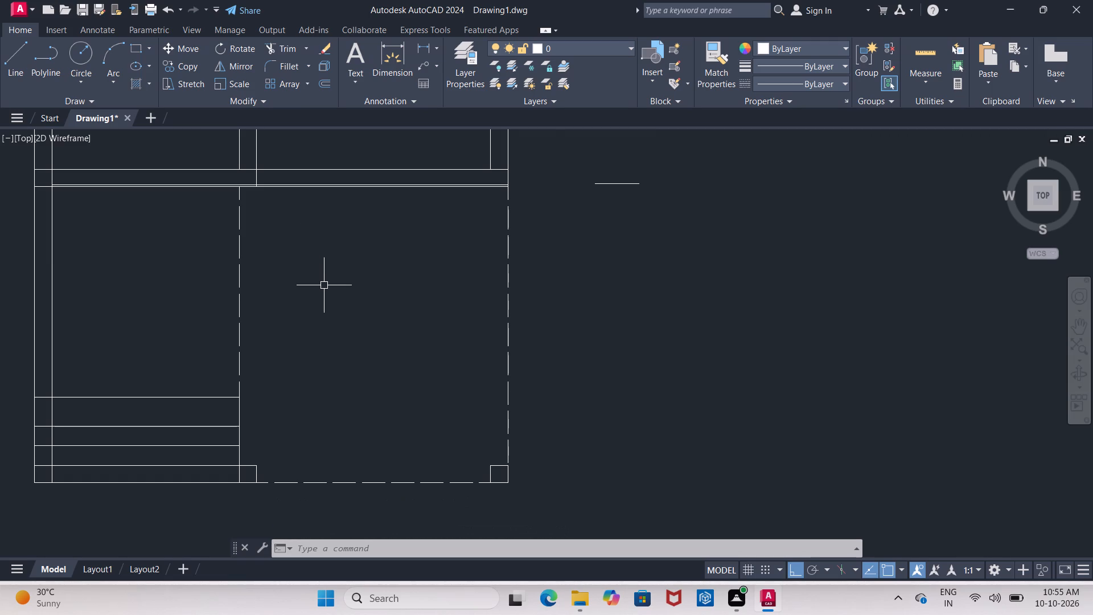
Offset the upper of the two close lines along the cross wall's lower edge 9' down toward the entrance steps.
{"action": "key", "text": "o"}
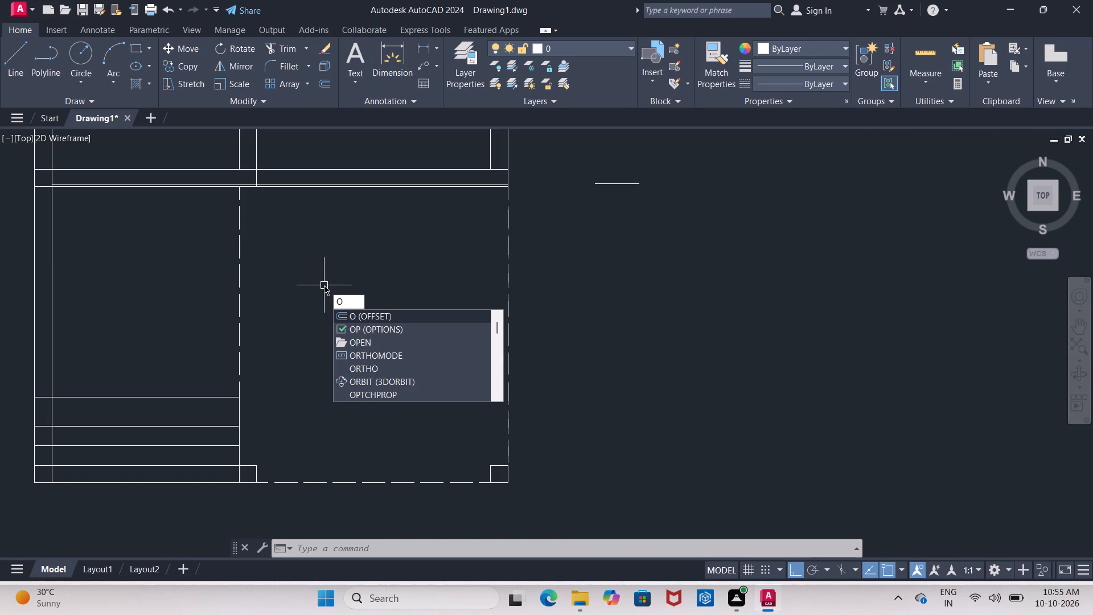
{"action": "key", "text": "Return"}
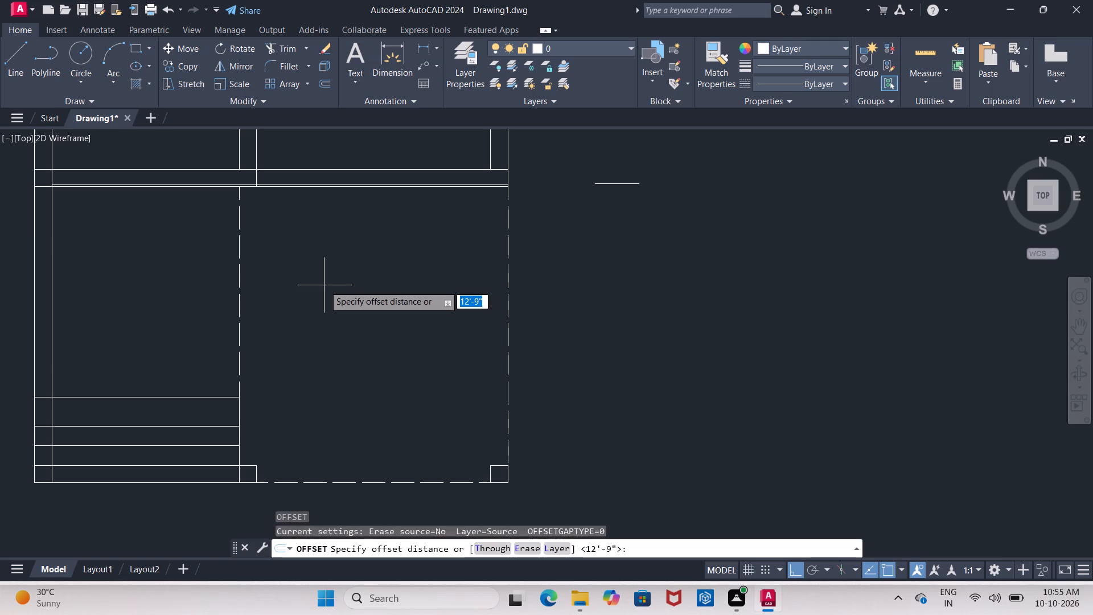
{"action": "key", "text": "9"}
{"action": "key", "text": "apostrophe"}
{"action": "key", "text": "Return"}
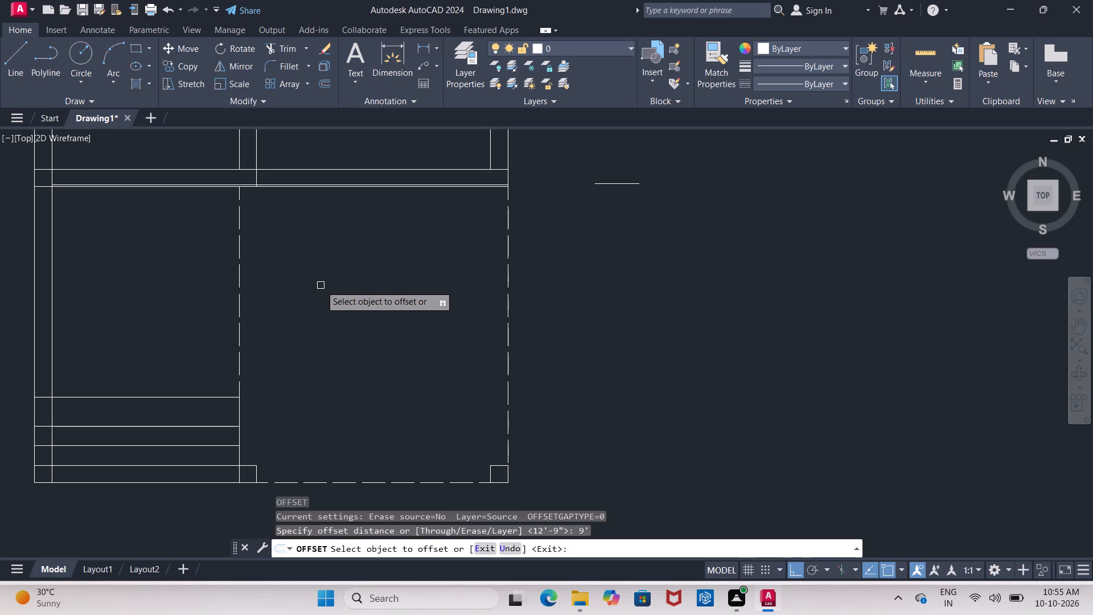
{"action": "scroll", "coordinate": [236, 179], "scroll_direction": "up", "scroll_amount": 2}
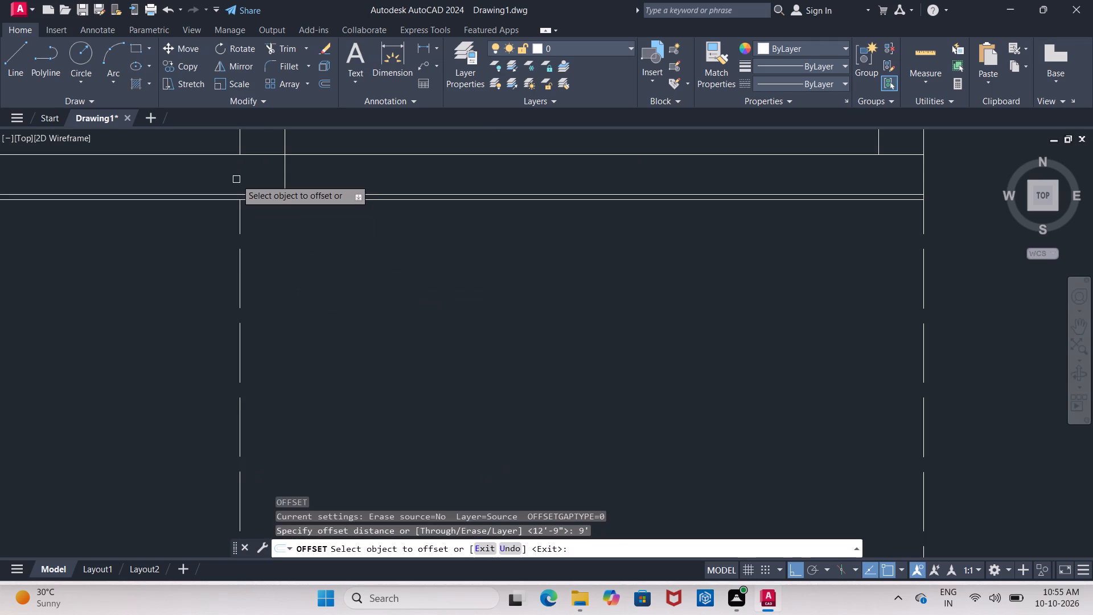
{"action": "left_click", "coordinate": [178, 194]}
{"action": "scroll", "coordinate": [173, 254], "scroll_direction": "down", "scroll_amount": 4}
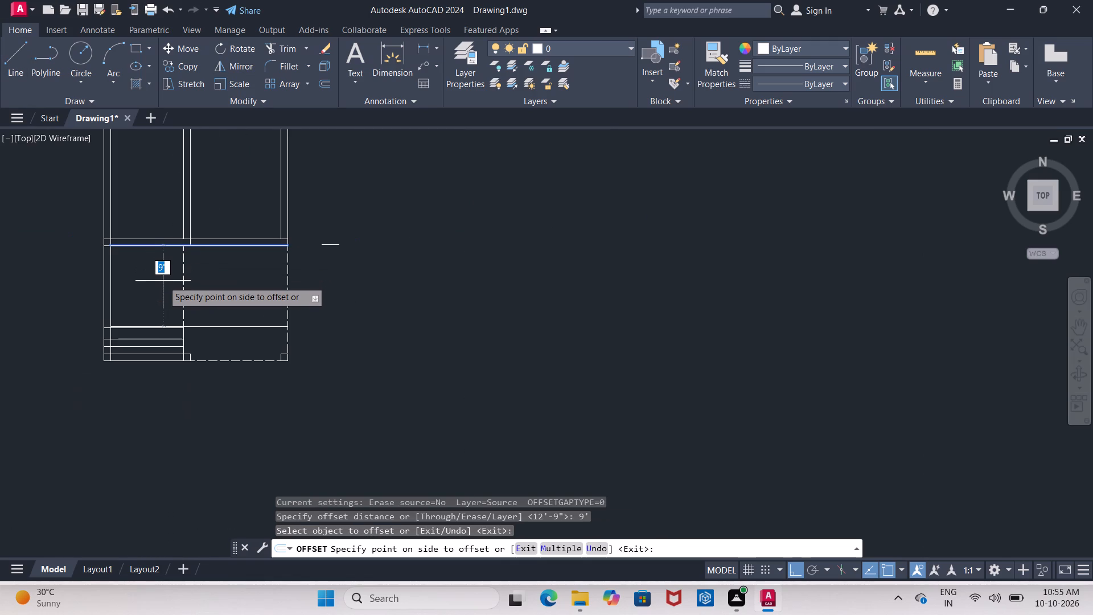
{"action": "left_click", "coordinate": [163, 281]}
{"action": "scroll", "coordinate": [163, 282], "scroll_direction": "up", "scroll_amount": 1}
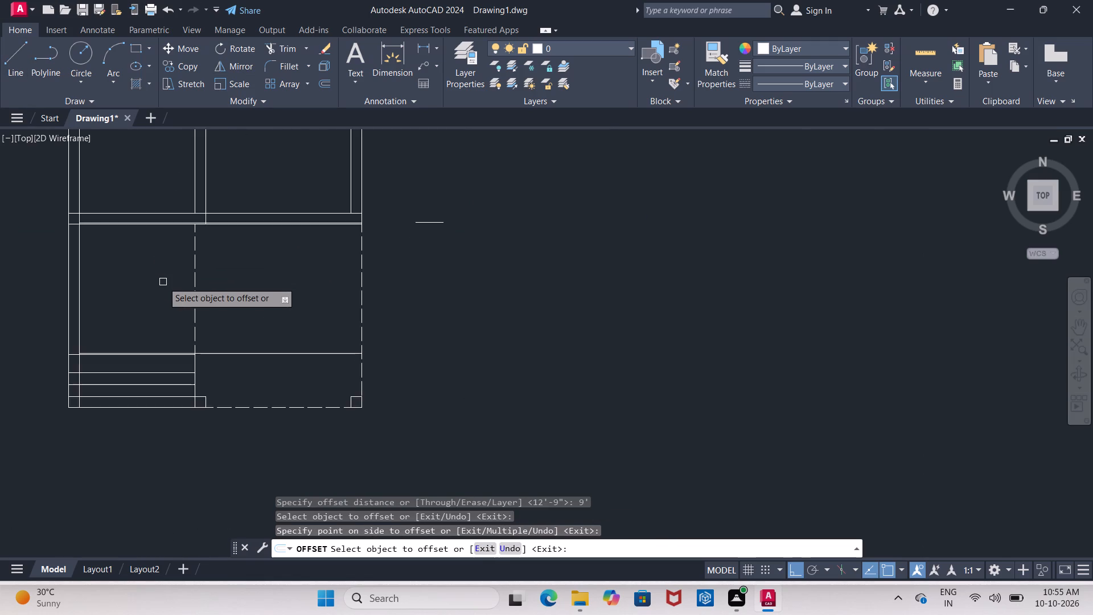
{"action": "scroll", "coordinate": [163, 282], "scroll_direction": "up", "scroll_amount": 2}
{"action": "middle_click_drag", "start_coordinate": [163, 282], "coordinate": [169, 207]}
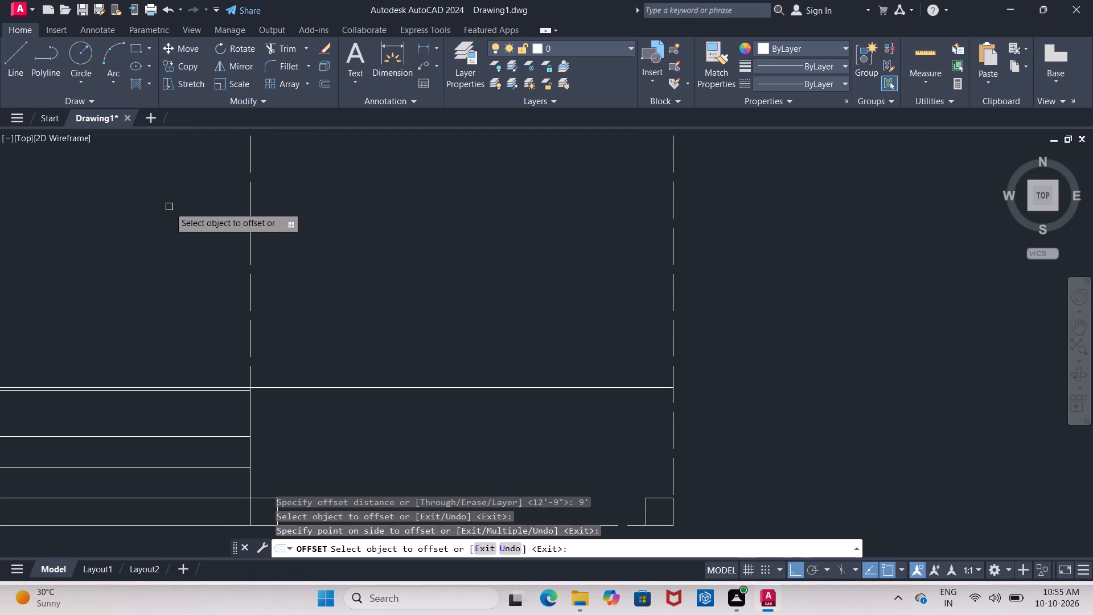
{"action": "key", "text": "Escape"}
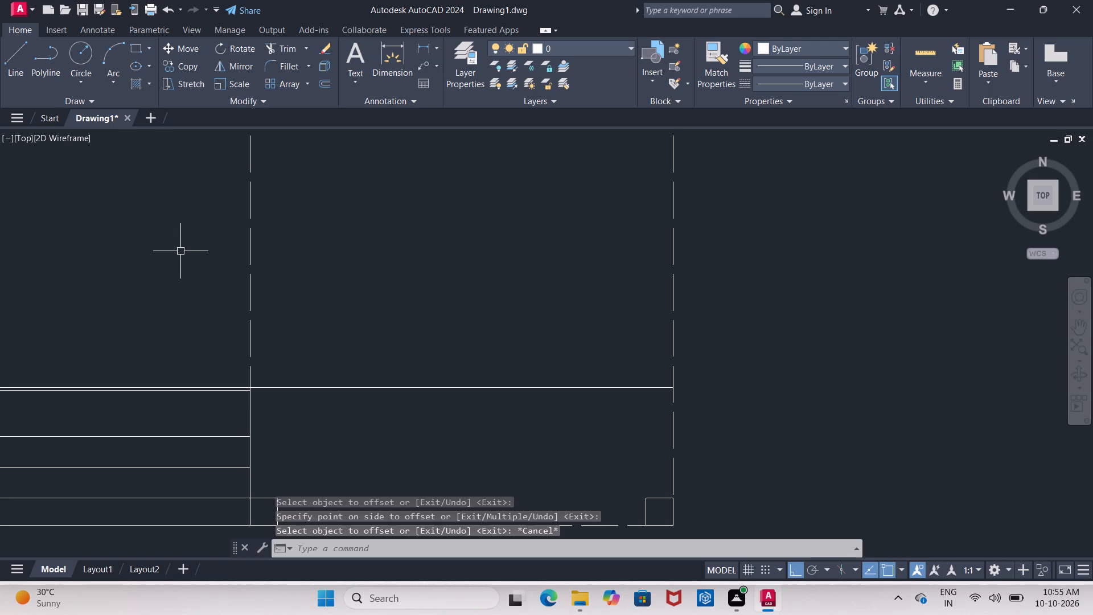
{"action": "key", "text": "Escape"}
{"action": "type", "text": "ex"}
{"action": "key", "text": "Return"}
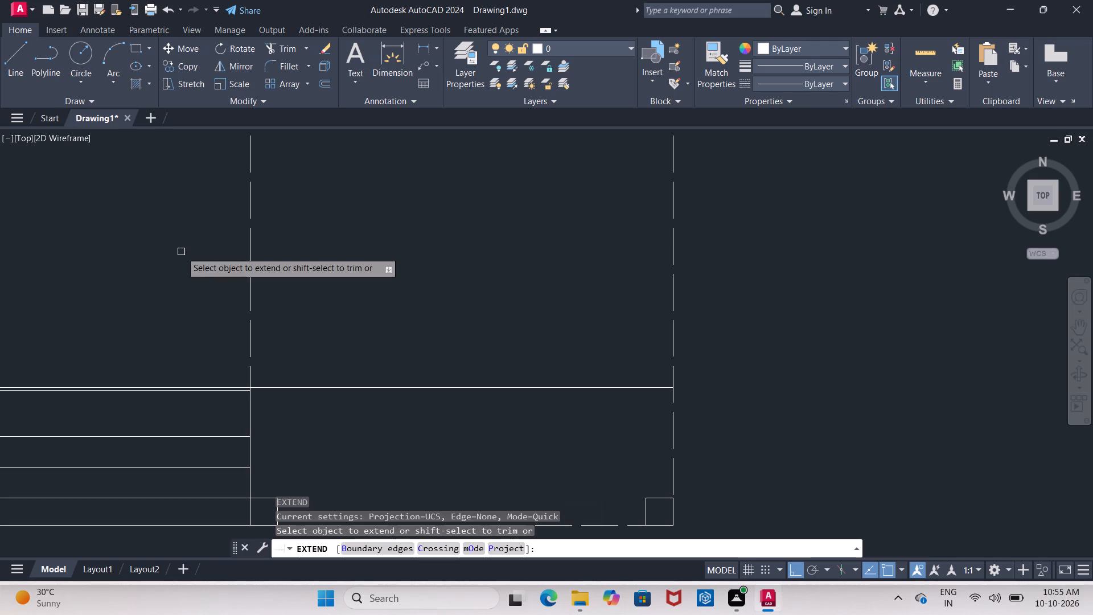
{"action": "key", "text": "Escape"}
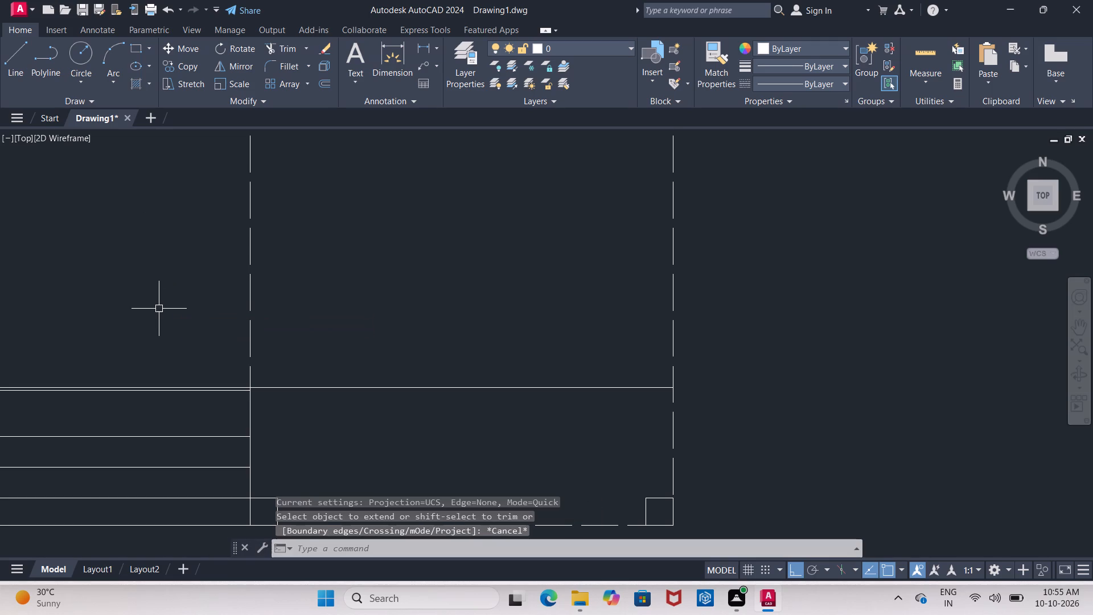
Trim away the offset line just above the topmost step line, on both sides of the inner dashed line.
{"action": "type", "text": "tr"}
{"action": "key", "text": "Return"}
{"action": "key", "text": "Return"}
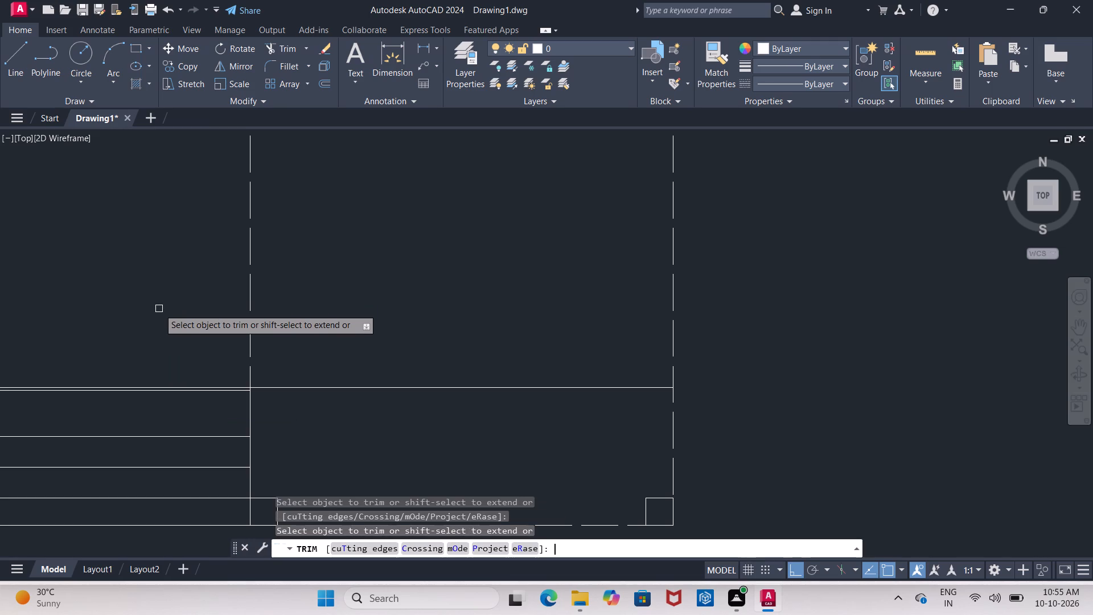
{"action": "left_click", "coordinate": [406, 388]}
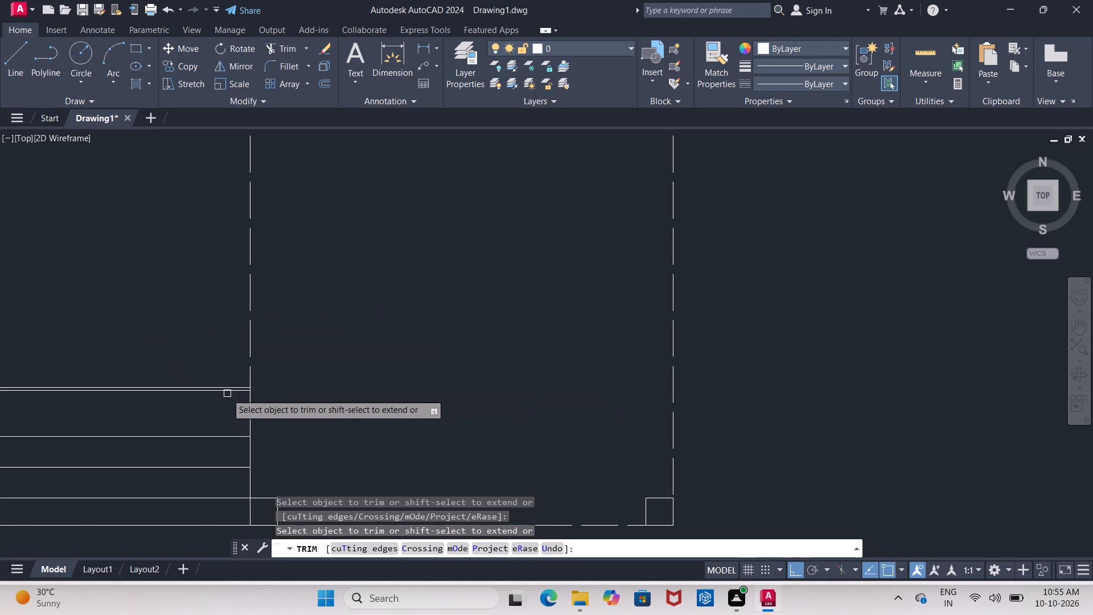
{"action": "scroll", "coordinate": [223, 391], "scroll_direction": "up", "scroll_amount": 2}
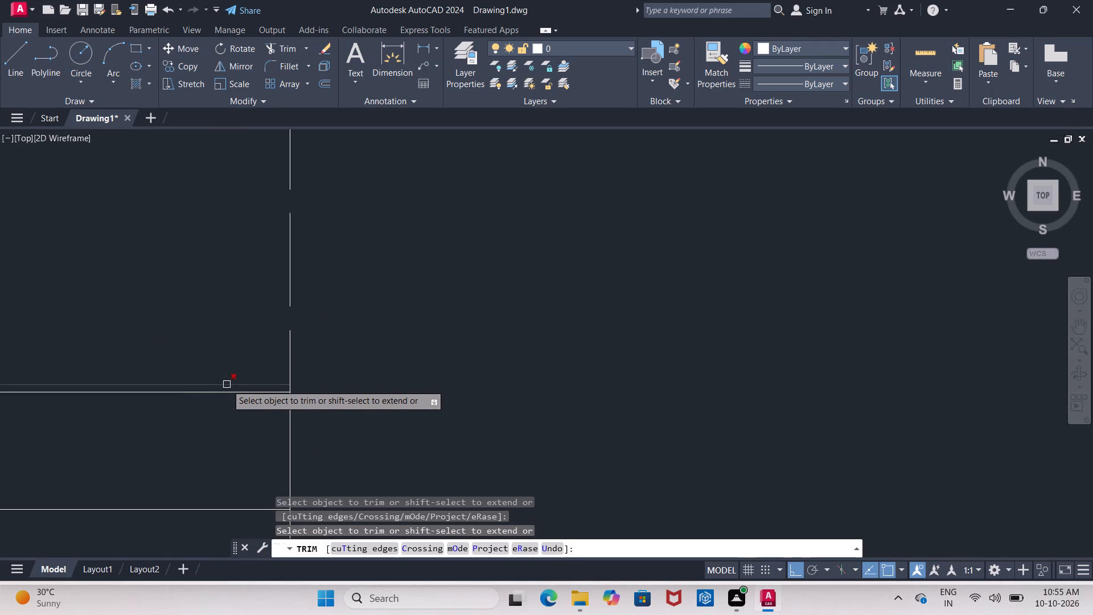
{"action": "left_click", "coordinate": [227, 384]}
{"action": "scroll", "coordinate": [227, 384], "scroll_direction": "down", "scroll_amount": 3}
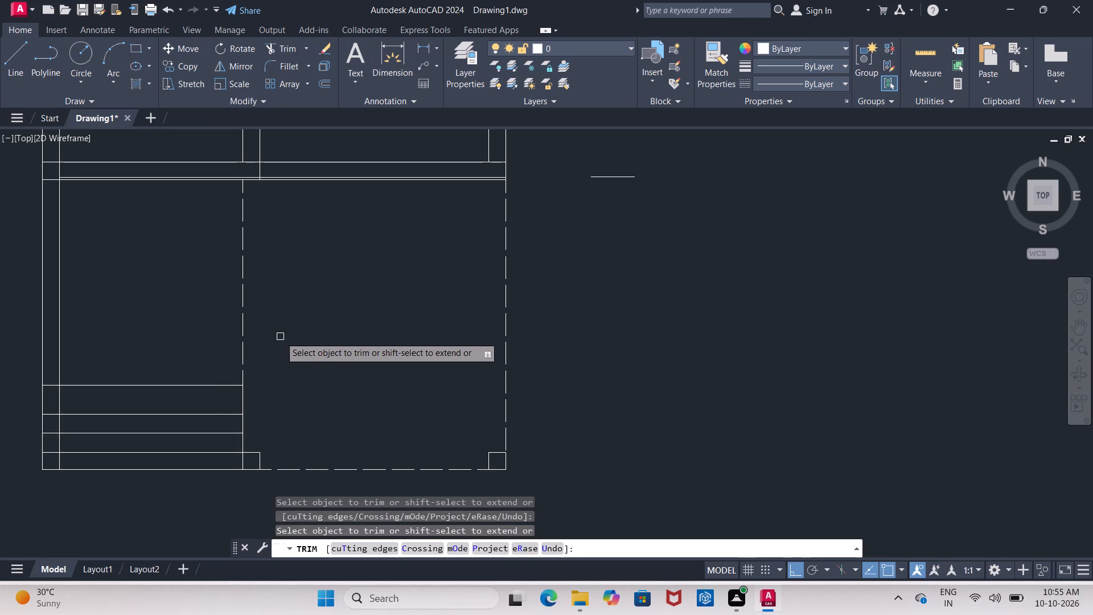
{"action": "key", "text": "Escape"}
Measure the vertical distance from the upper of the two close cross-wall lines down to the topmost entrance step line.
{"action": "left_click", "coordinate": [417, 46]}
{"action": "scroll", "coordinate": [249, 225], "scroll_direction": "up", "scroll_amount": 1}
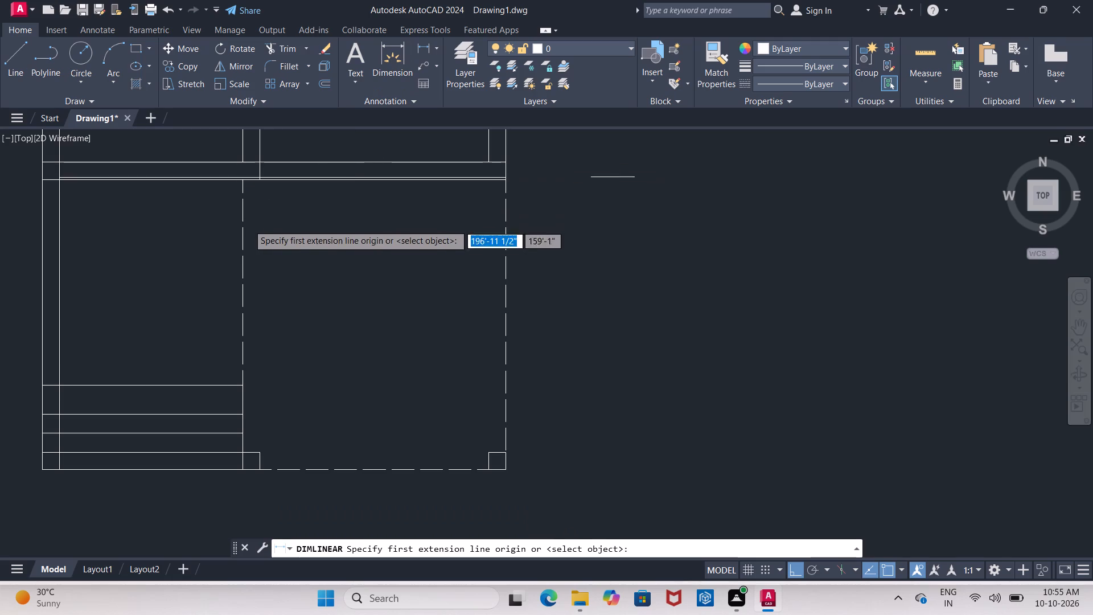
{"action": "middle_click_drag", "start_coordinate": [246, 227], "coordinate": [228, 278]}
{"action": "scroll", "coordinate": [237, 243], "scroll_direction": "up", "scroll_amount": 3}
{"action": "middle_click_drag", "start_coordinate": [235, 237], "coordinate": [264, 331]}
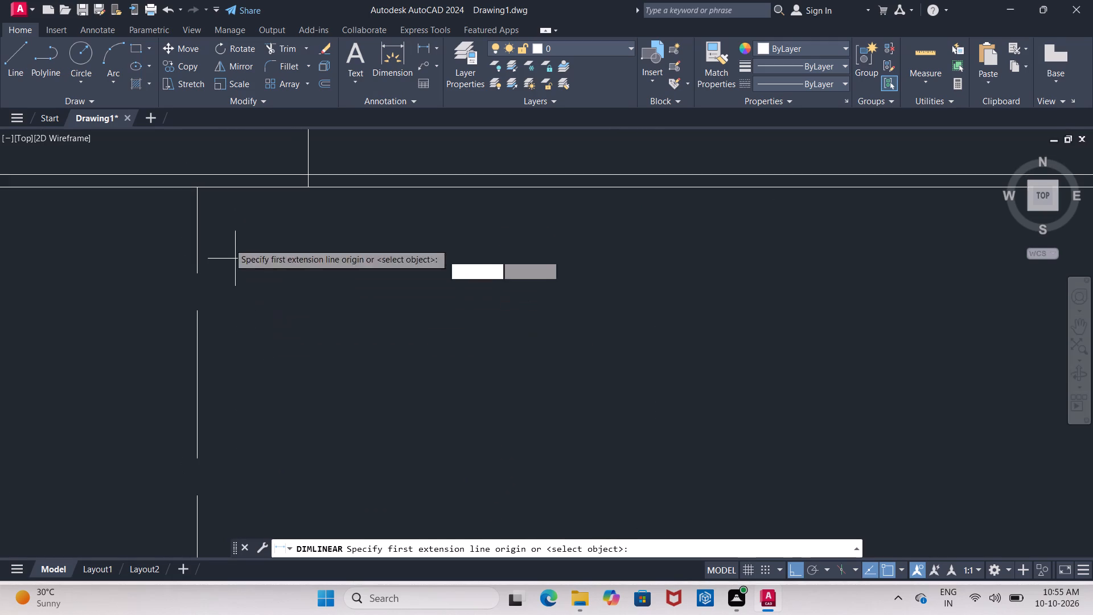
{"action": "left_click", "coordinate": [195, 176]}
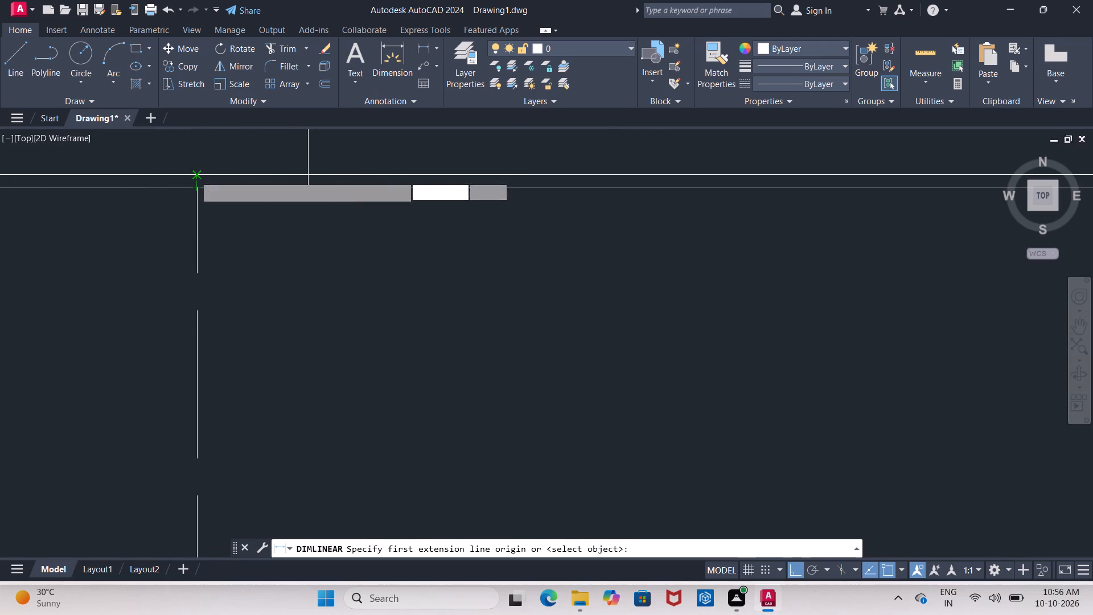
{"action": "scroll", "coordinate": [196, 296], "scroll_direction": "down", "scroll_amount": 1}
{"action": "middle_click_drag", "start_coordinate": [196, 296], "coordinate": [195, 236]}
{"action": "scroll", "coordinate": [195, 237], "scroll_direction": "down", "scroll_amount": 5}
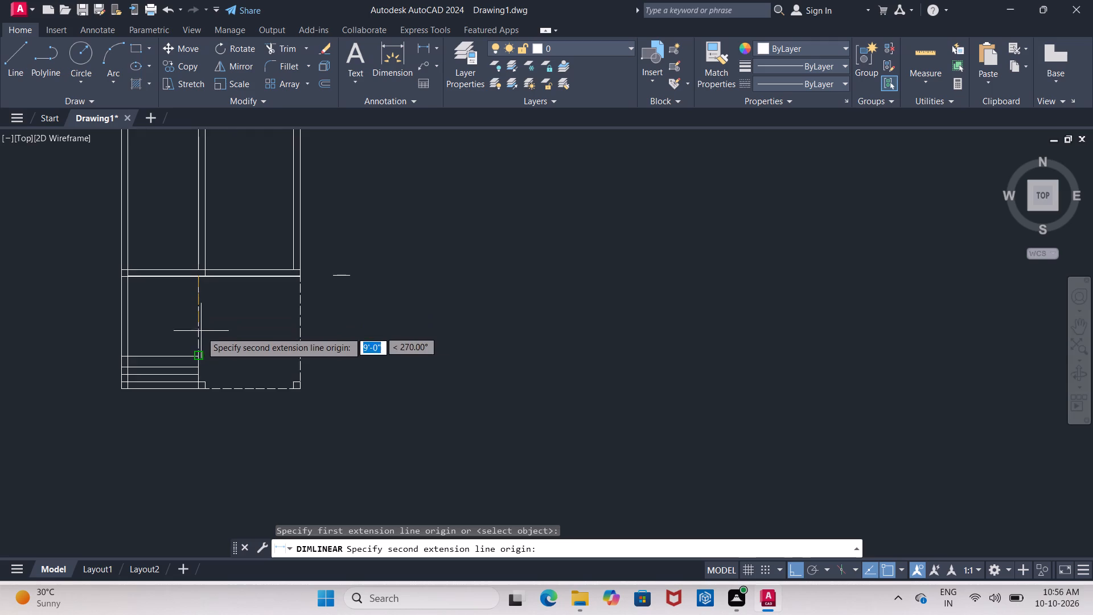
{"action": "scroll", "coordinate": [200, 336], "scroll_direction": "up", "scroll_amount": 3}
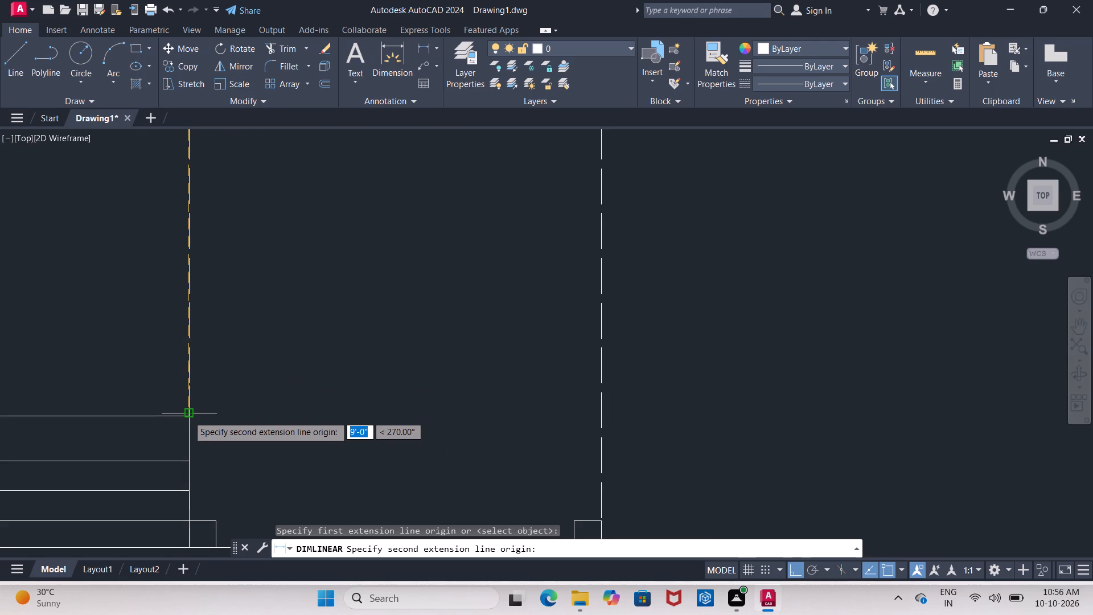
{"action": "left_click", "coordinate": [188, 418]}
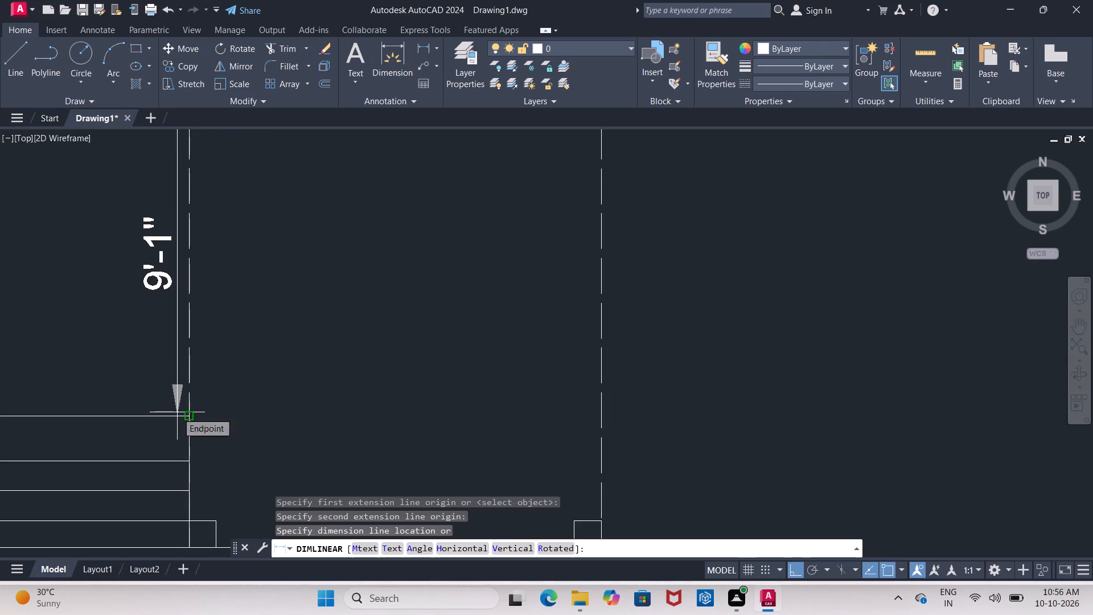
{"action": "scroll", "coordinate": [177, 411], "scroll_direction": "down", "scroll_amount": 1}
{"action": "scroll", "coordinate": [175, 392], "scroll_direction": "up", "scroll_amount": 1}
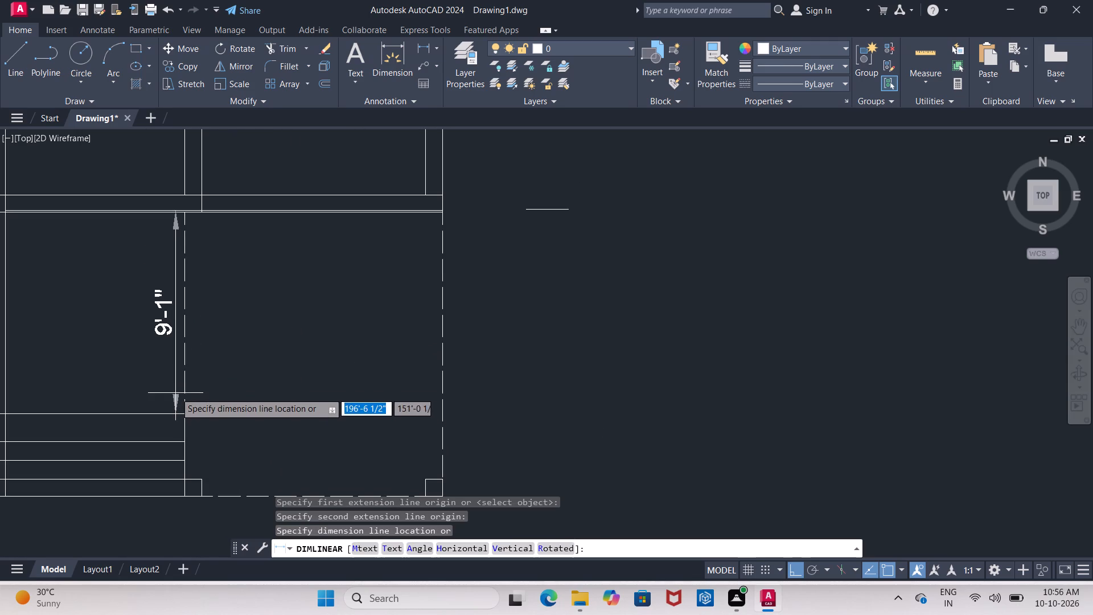
{"action": "scroll", "coordinate": [175, 392], "scroll_direction": "up", "scroll_amount": 1}
{"action": "middle_click_drag", "start_coordinate": [175, 392], "coordinate": [176, 456]}
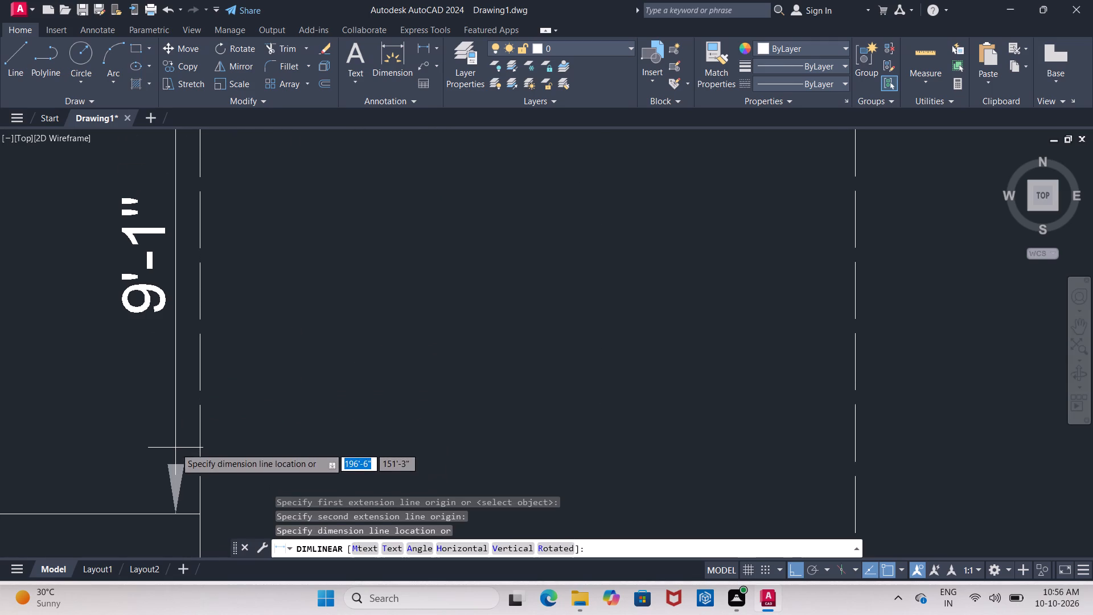
{"action": "key", "text": "Escape"}
Erase the lower of the two close cross-wall lines between the inner dashed line and the right outer wall.
{"action": "scroll", "coordinate": [174, 437], "scroll_direction": "down", "scroll_amount": 3}
{"action": "middle_click", "coordinate": [174, 437]}
{"action": "scroll", "coordinate": [178, 393], "scroll_direction": "up", "scroll_amount": 1}
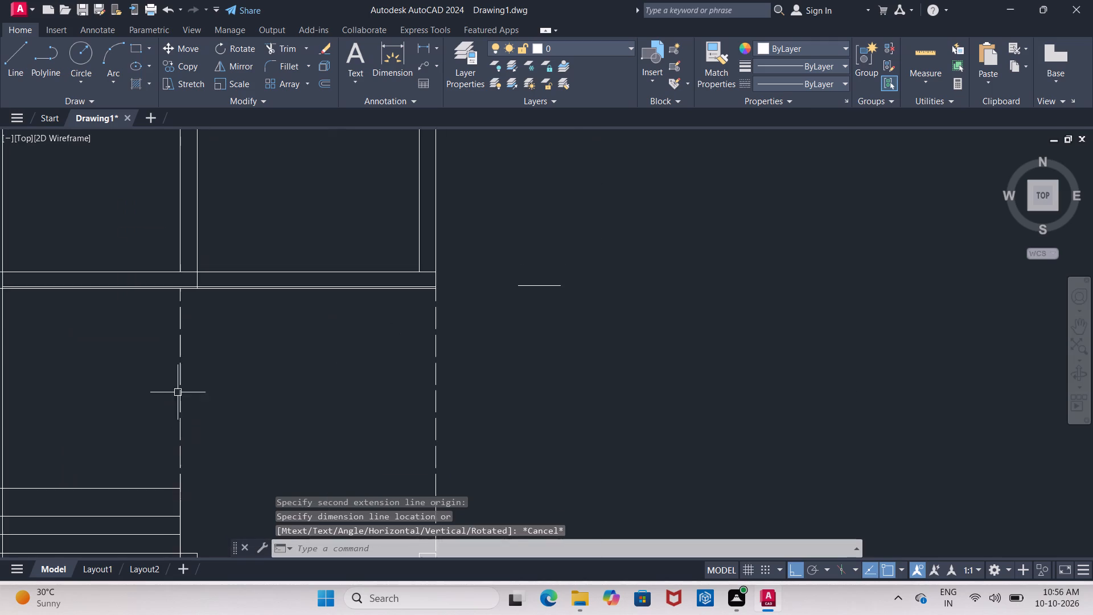
{"action": "scroll", "coordinate": [178, 390], "scroll_direction": "up", "scroll_amount": 1}
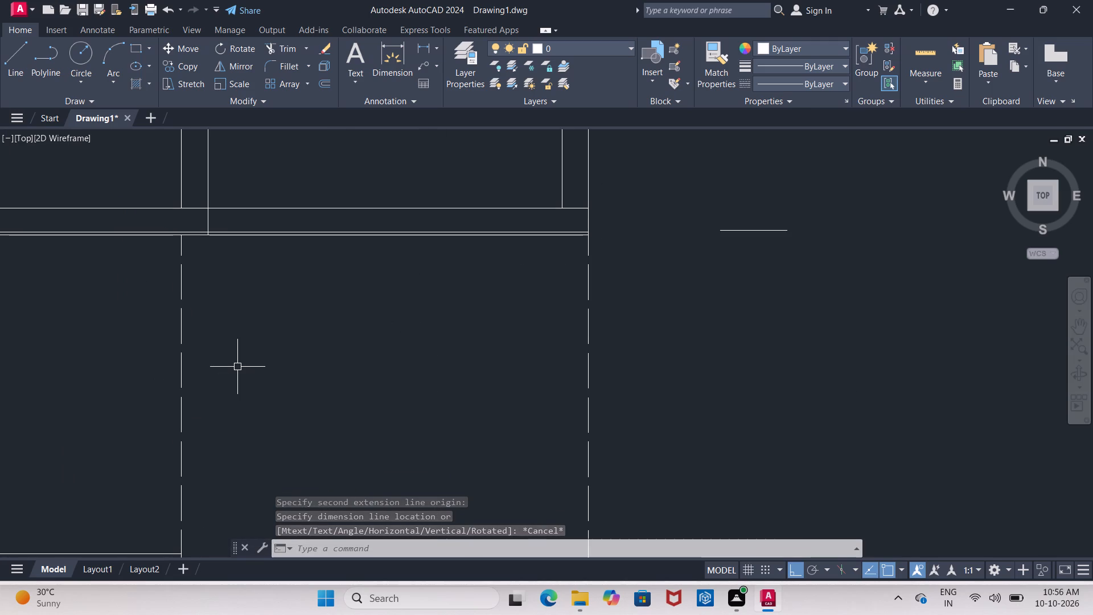
{"action": "scroll", "coordinate": [329, 229], "scroll_direction": "up", "scroll_amount": 2}
{"action": "left_click", "coordinate": [330, 245]}
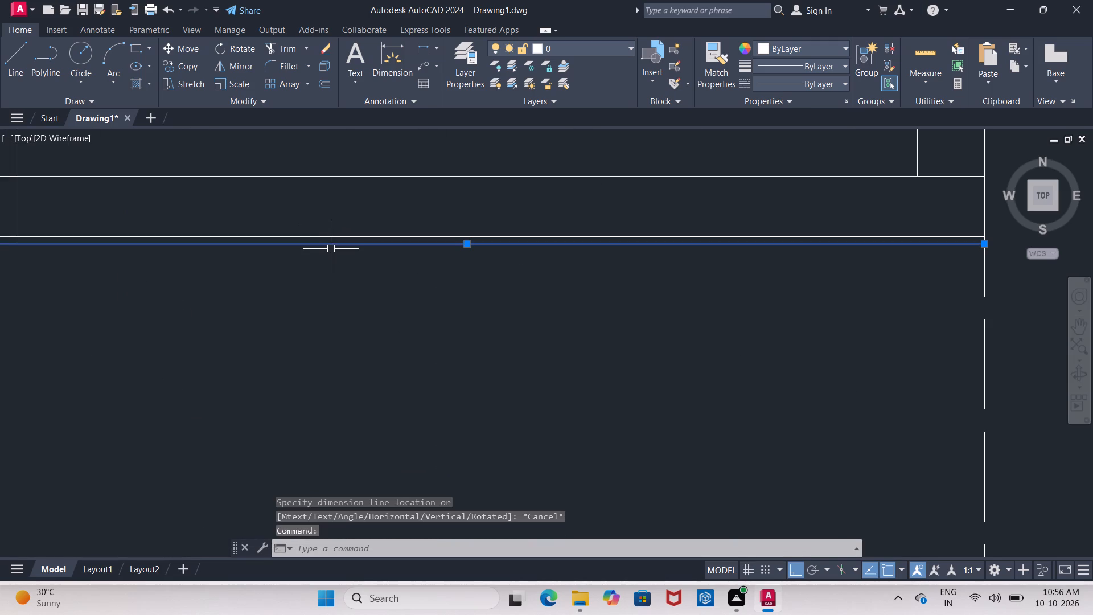
{"action": "key", "text": "Delete"}
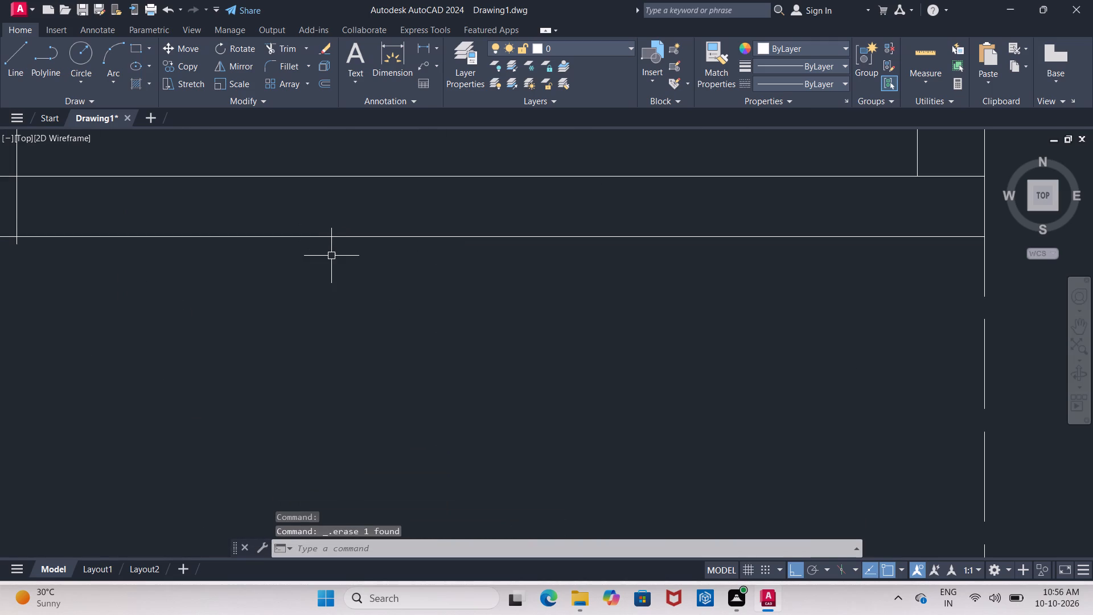
Measure the vertical distance from the remaining full-width cross-wall line to the topmost step line along the inner dashed line.
{"action": "middle_click_drag", "start_coordinate": [331, 256], "coordinate": [422, 230]}
{"action": "scroll", "coordinate": [331, 256], "scroll_direction": "down", "scroll_amount": 1}
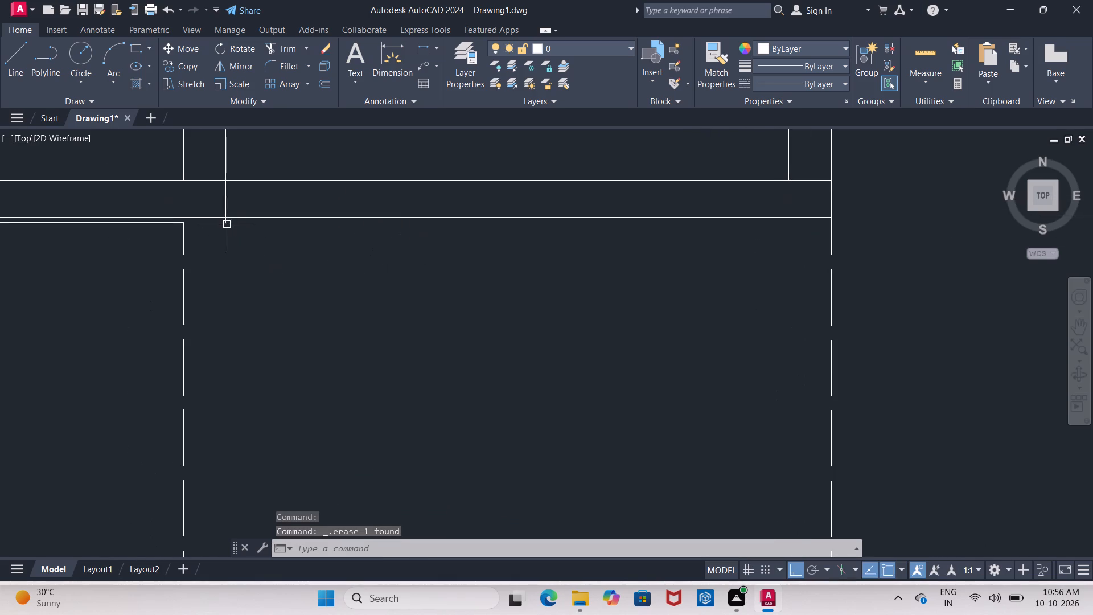
{"action": "left_click", "coordinate": [420, 47]}
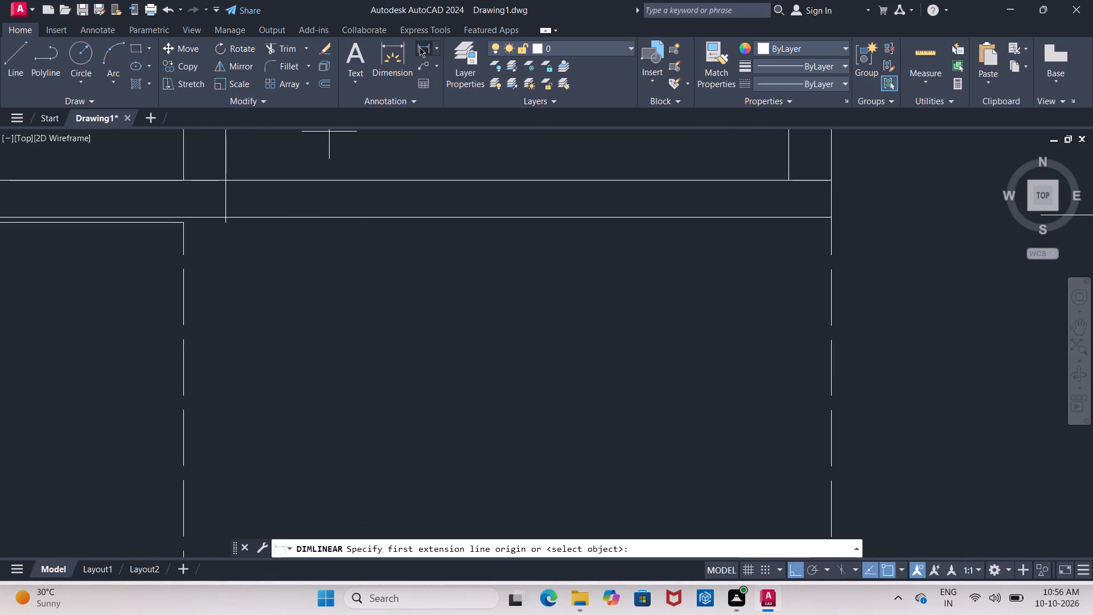
{"action": "left_click", "coordinate": [183, 216]}
{"action": "scroll", "coordinate": [187, 310], "scroll_direction": "down", "scroll_amount": 1}
{"action": "middle_click_drag", "start_coordinate": [187, 310], "coordinate": [166, 187]}
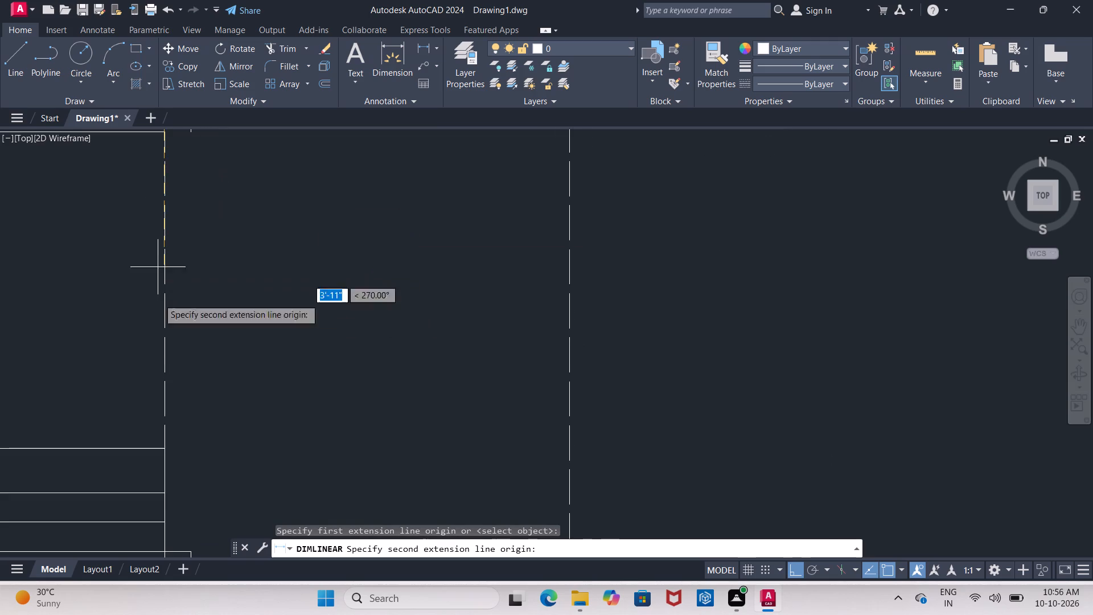
{"action": "left_click", "coordinate": [165, 448]}
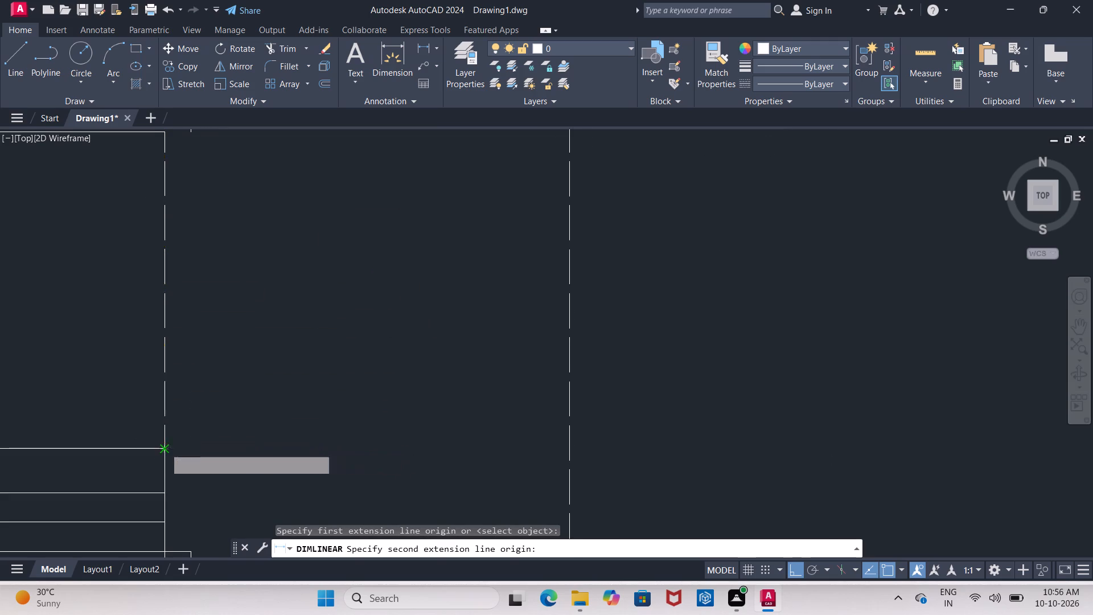
{"action": "middle_click_drag", "start_coordinate": [160, 443], "coordinate": [161, 466]}
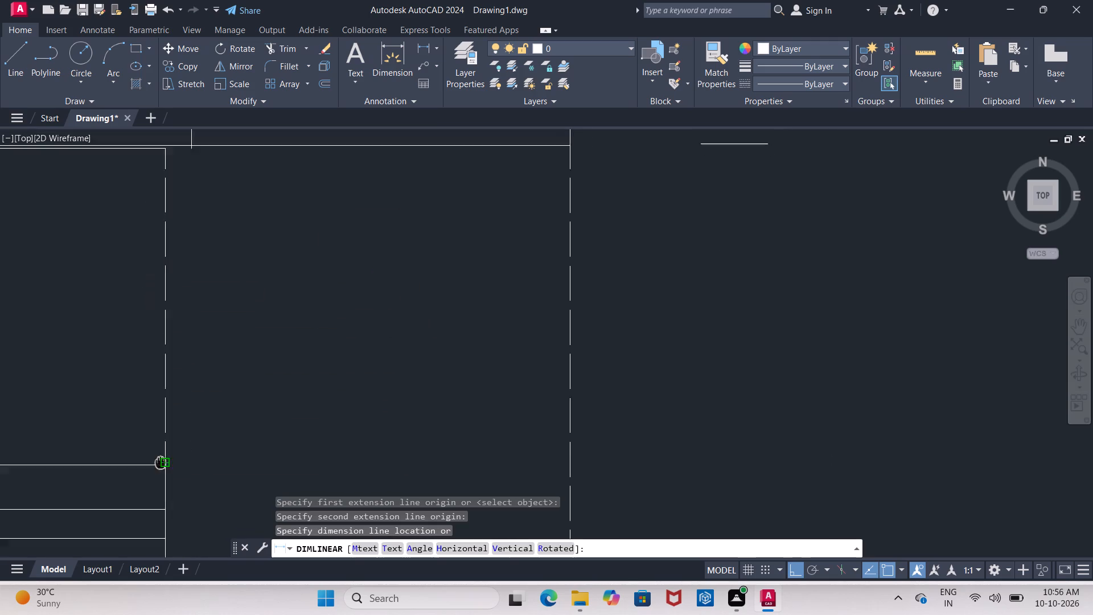
{"action": "middle_click_drag", "start_coordinate": [161, 466], "coordinate": [162, 477]}
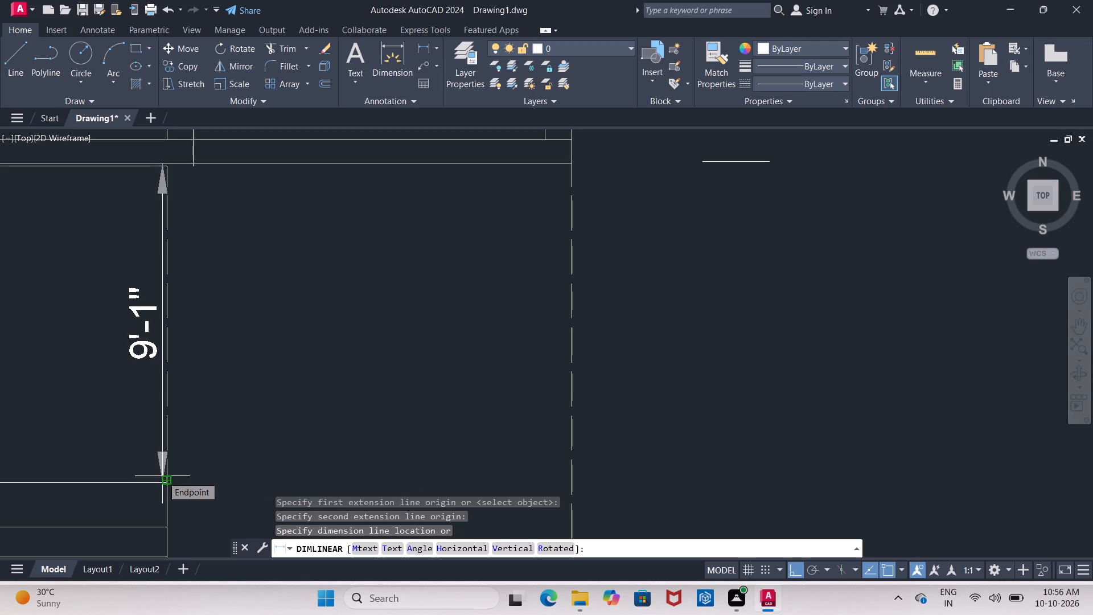
{"action": "key", "text": "Escape"}
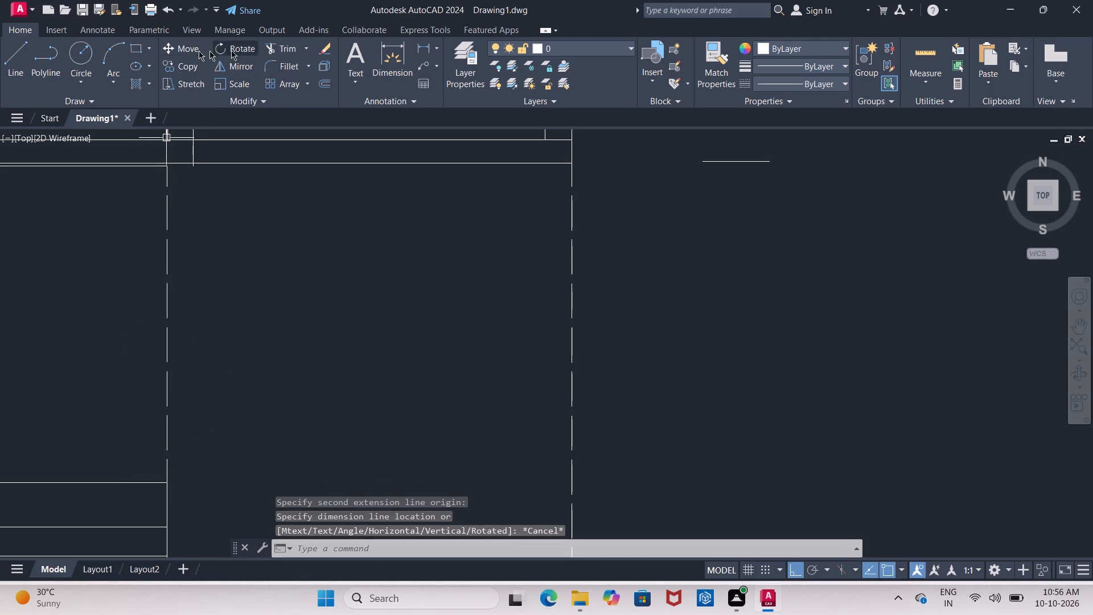
Measure the vertical distance from the lower close cross-wall line at the inner dashed line down to the topmost step line.
{"action": "left_click", "coordinate": [424, 50]}
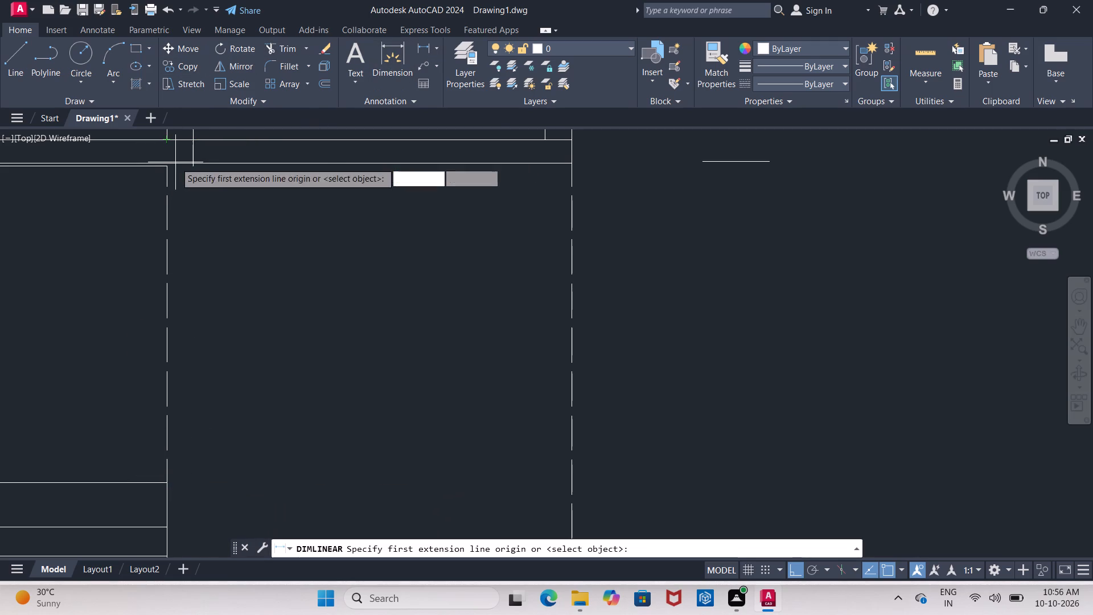
{"action": "scroll", "coordinate": [170, 169], "scroll_direction": "up", "scroll_amount": 3}
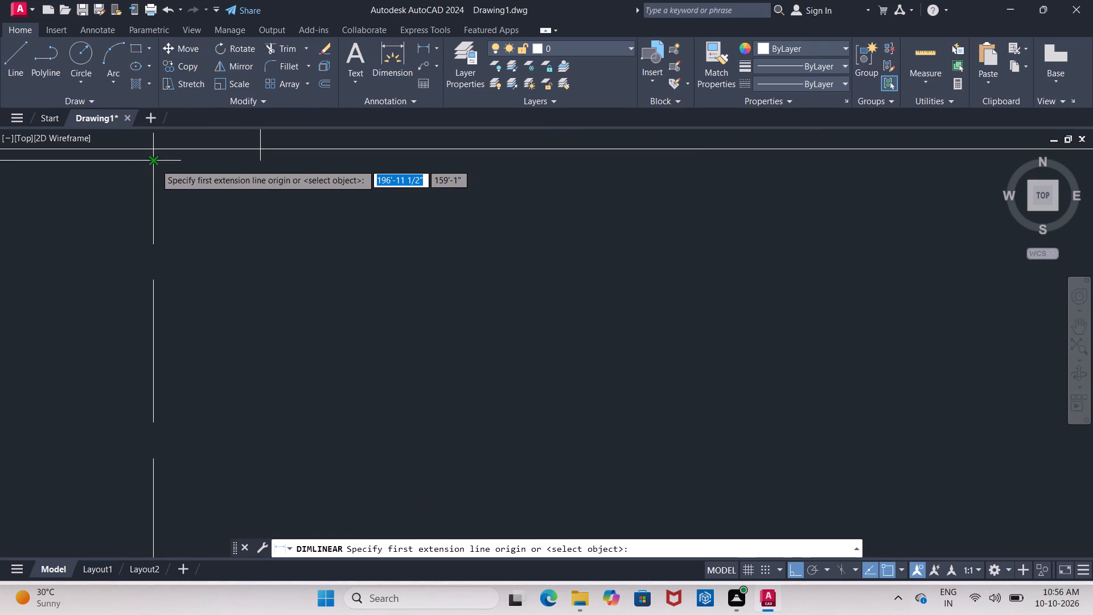
{"action": "left_click", "coordinate": [155, 164]}
{"action": "scroll", "coordinate": [157, 268], "scroll_direction": "down", "scroll_amount": 4}
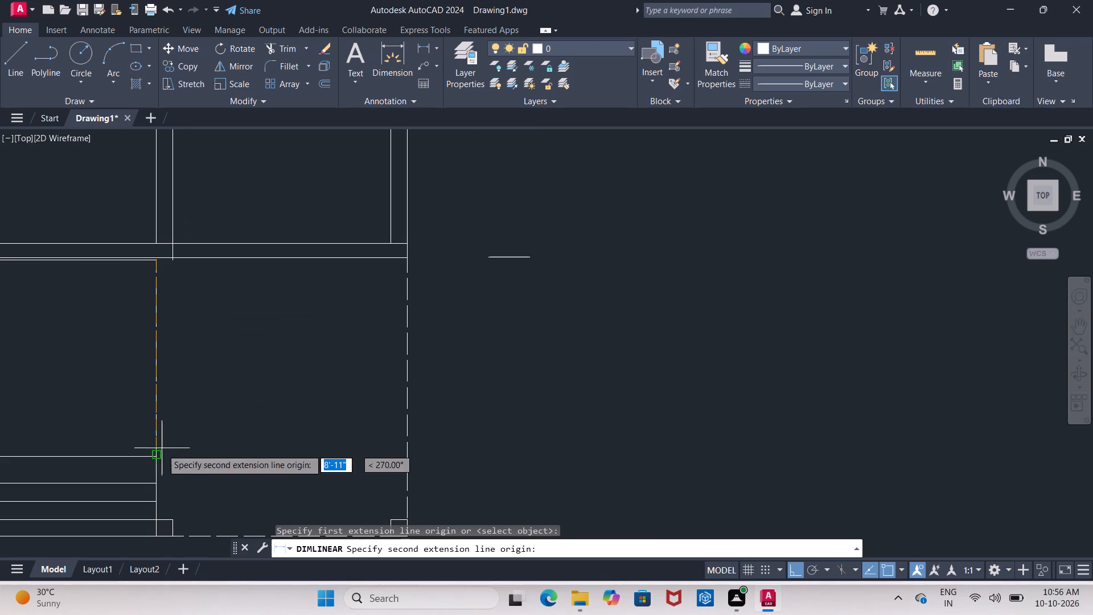
{"action": "left_click", "coordinate": [155, 458]}
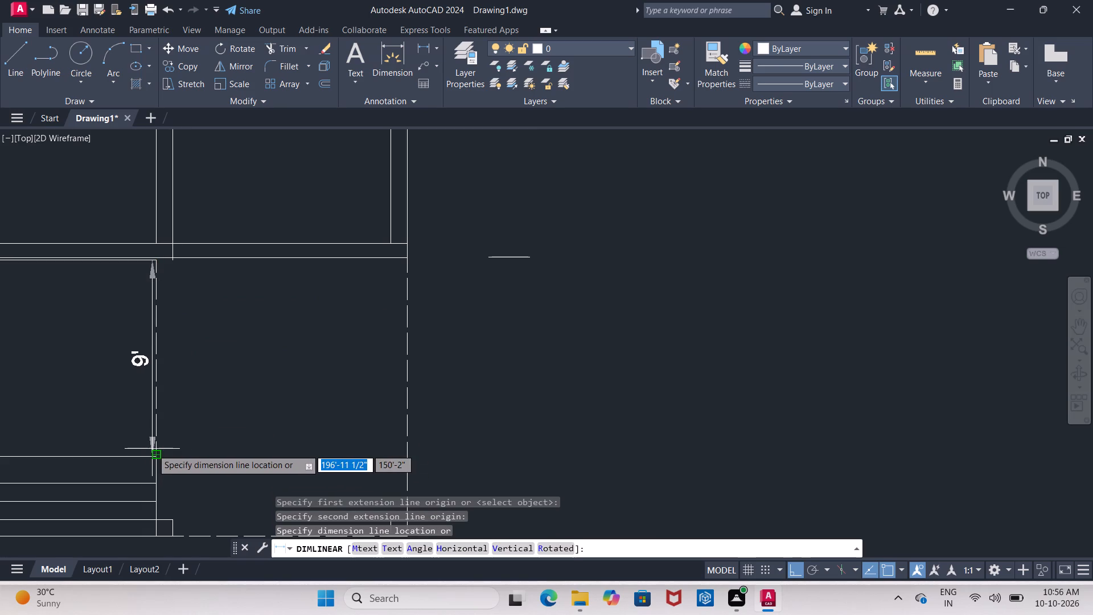
{"action": "key", "text": "Escape"}
Trim the short stub of the inner wall line projecting below the lower cross-wall line.
{"action": "scroll", "coordinate": [114, 272], "scroll_direction": "up", "scroll_amount": 2}
{"action": "middle_click_drag", "start_coordinate": [114, 272], "coordinate": [80, 305]}
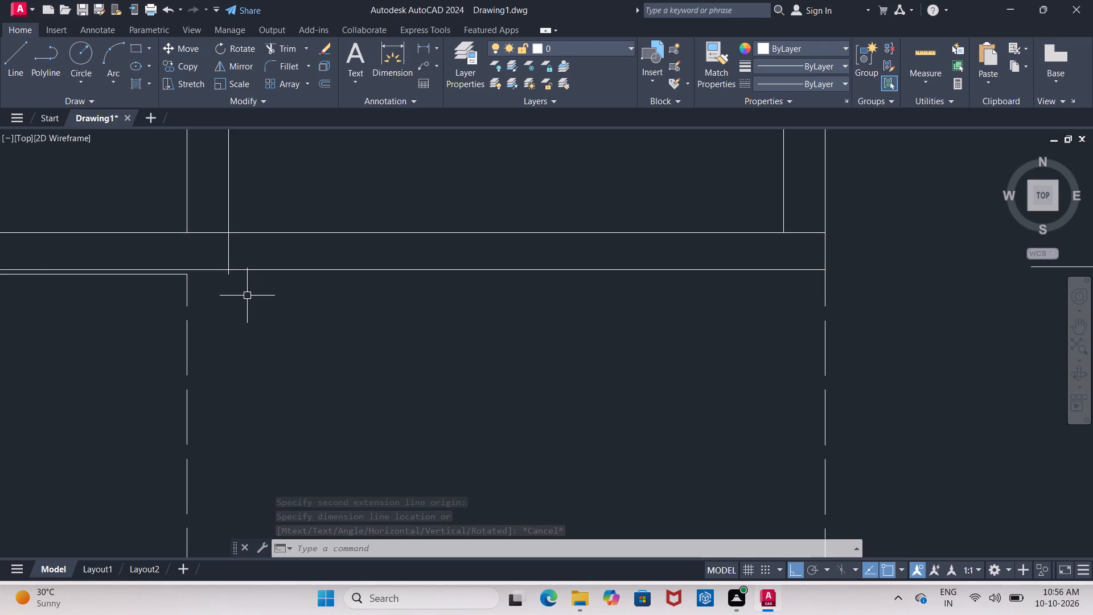
{"action": "type", "text": "tr"}
{"action": "key", "text": "Return"}
{"action": "key", "text": "Return"}
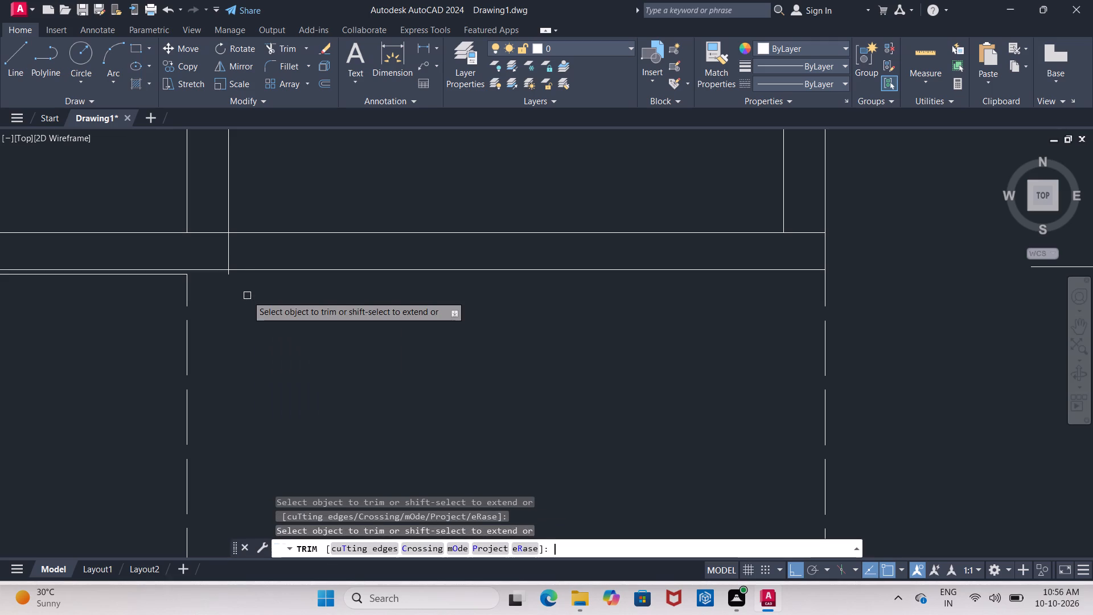
{"action": "scroll", "coordinate": [243, 306], "scroll_direction": "up", "scroll_amount": 2}
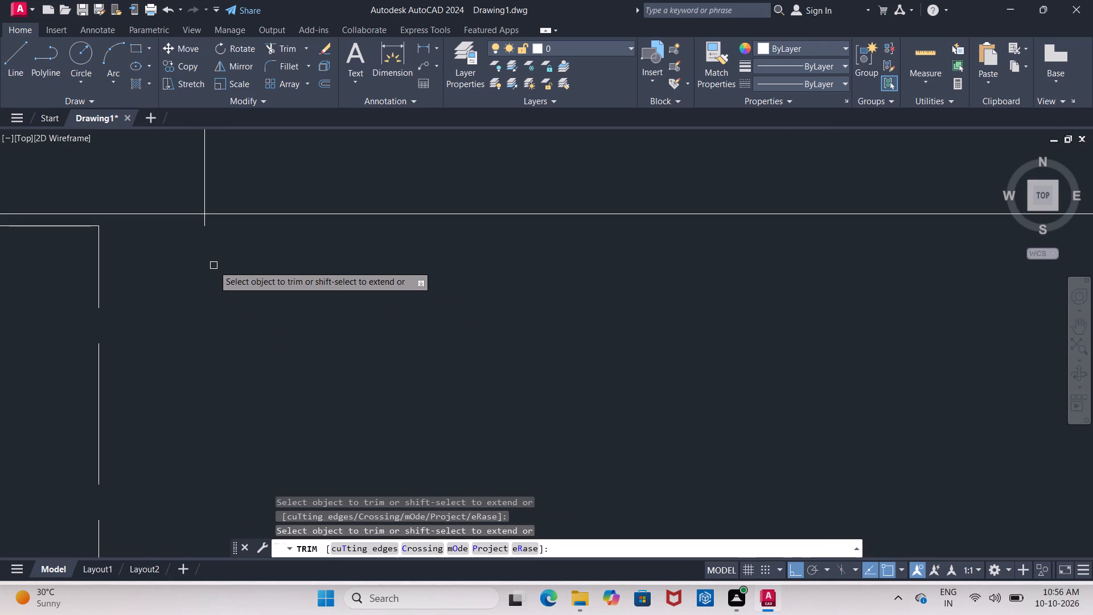
{"action": "left_click", "coordinate": [206, 221]}
{"action": "key", "text": "Escape"}
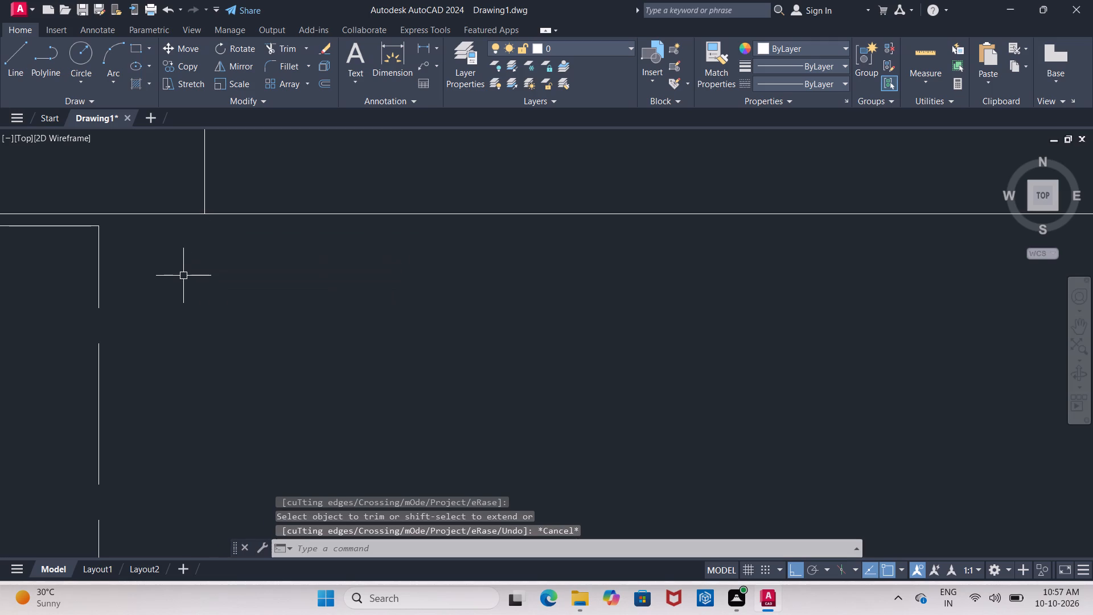
Extend the inner dashed line upward through the lower cross-wall line to the upper cross-wall line.
{"action": "type", "text": "ex"}
{"action": "key", "text": "Return"}
{"action": "scroll", "coordinate": [154, 318], "scroll_direction": "down", "scroll_amount": 2}
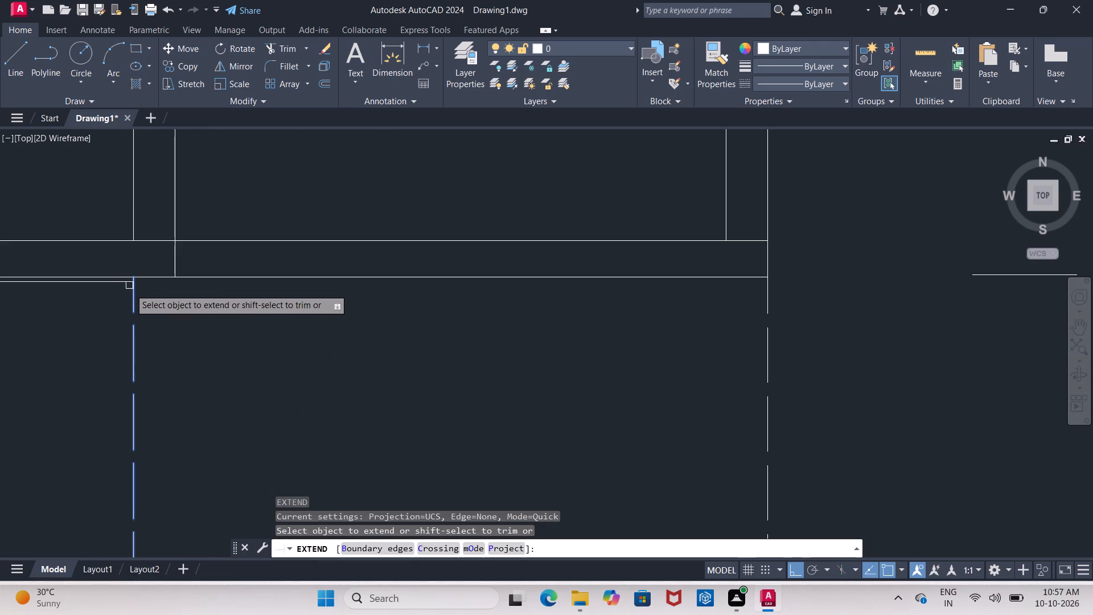
{"action": "left_click", "coordinate": [133, 293]}
{"action": "left_click", "coordinate": [132, 289]}
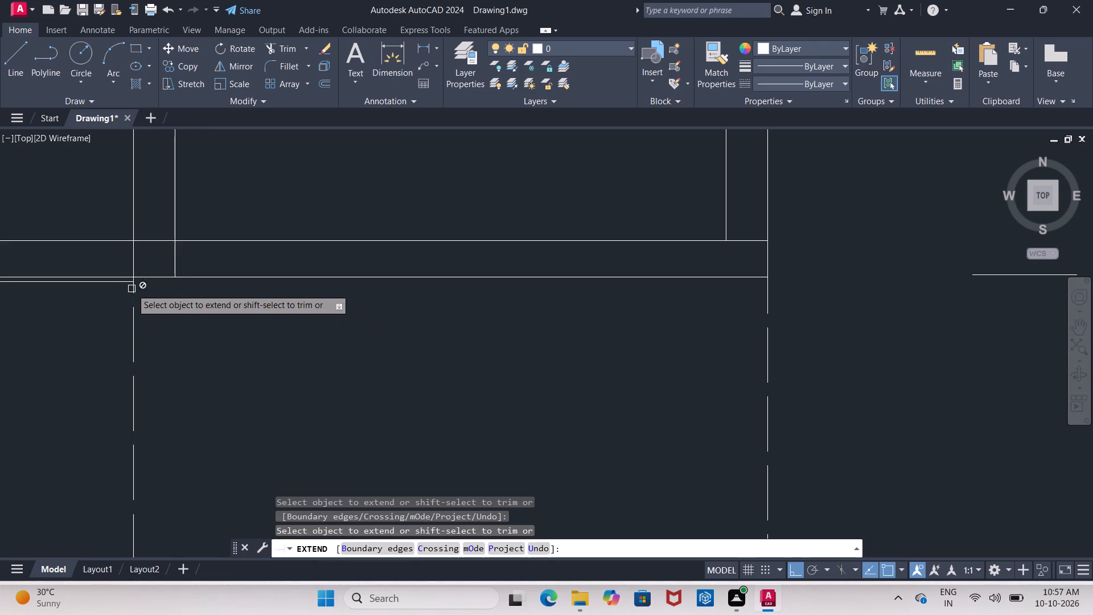
{"action": "middle_click_drag", "start_coordinate": [151, 305], "coordinate": [203, 309]}
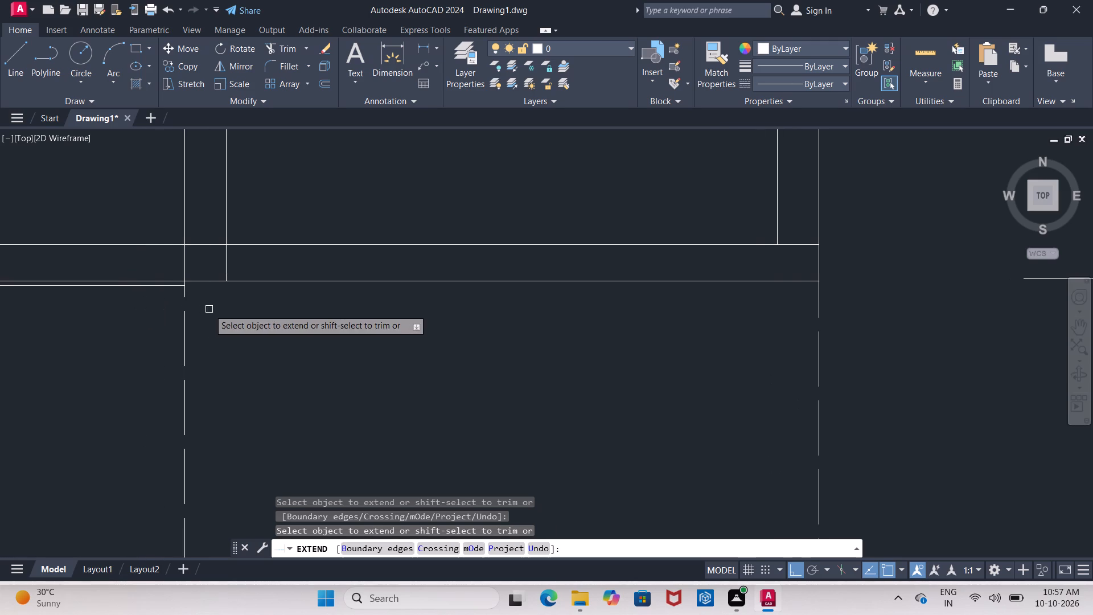
{"action": "key", "text": "Escape"}
Trim away both close lower cross-wall lines above the entrance steps, between the left wall and the inner dashed line.
{"action": "type", "text": "tr"}
{"action": "key", "text": "Return"}
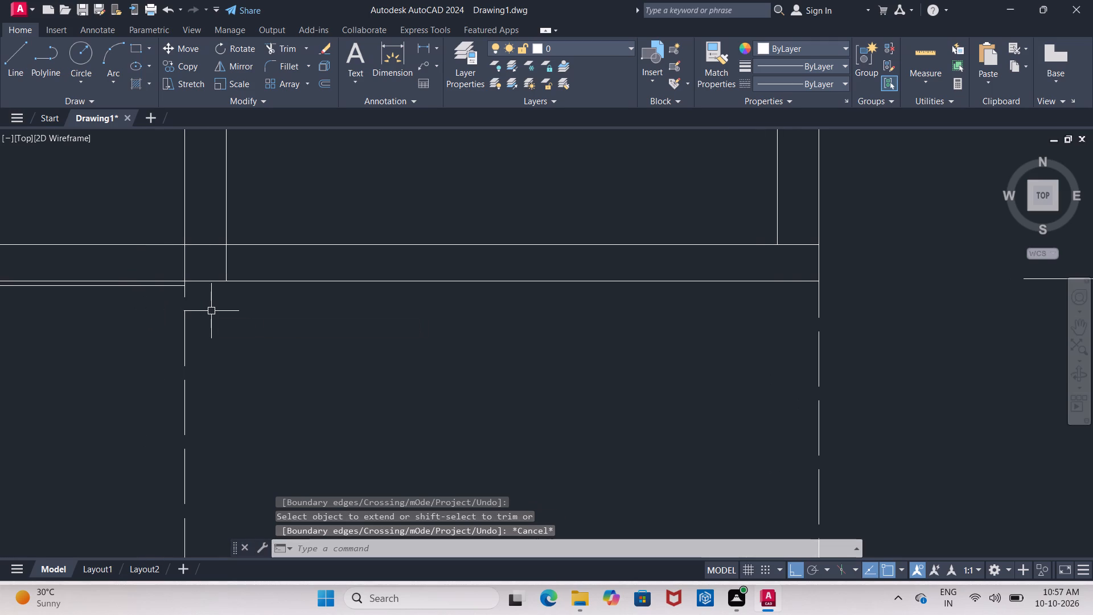
{"action": "key", "text": "Return"}
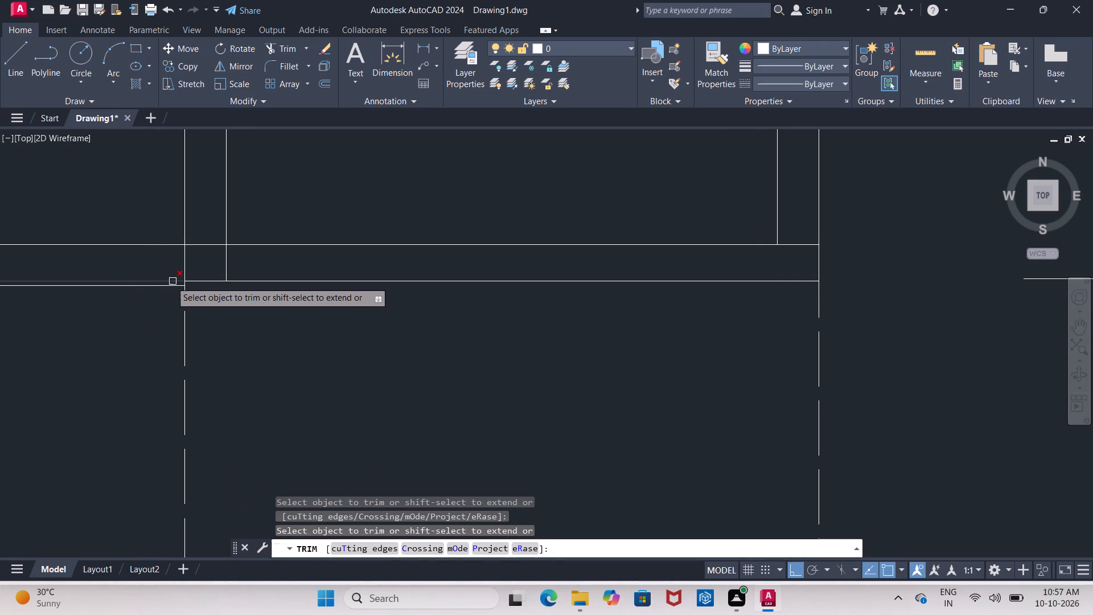
{"action": "left_click", "coordinate": [171, 280]}
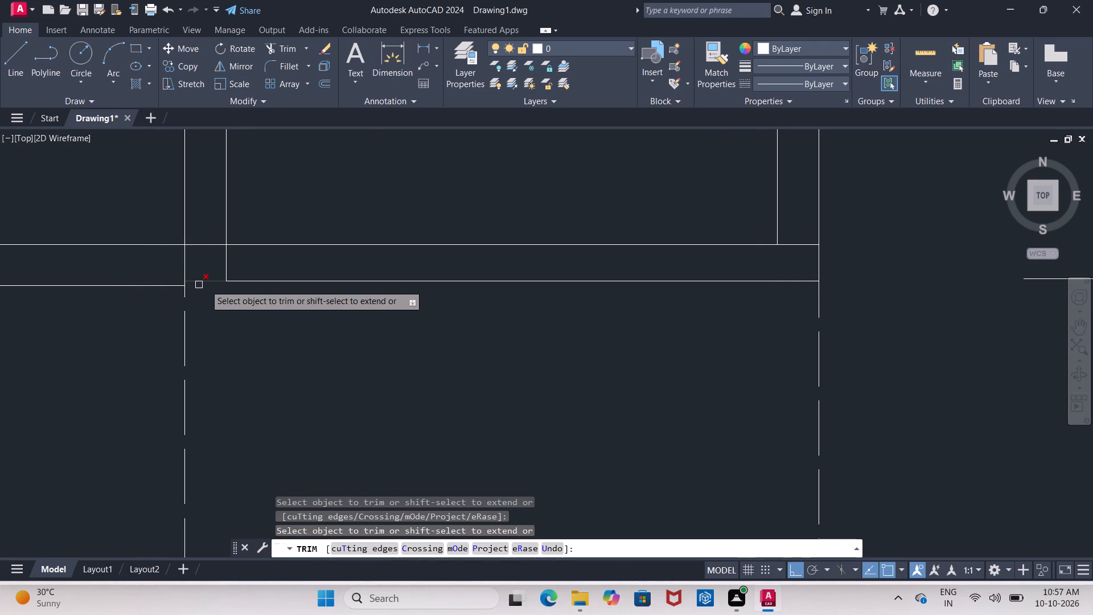
{"action": "scroll", "coordinate": [223, 298], "scroll_direction": "down", "scroll_amount": 3}
{"action": "middle_click_drag", "start_coordinate": [247, 333], "coordinate": [243, 292]}
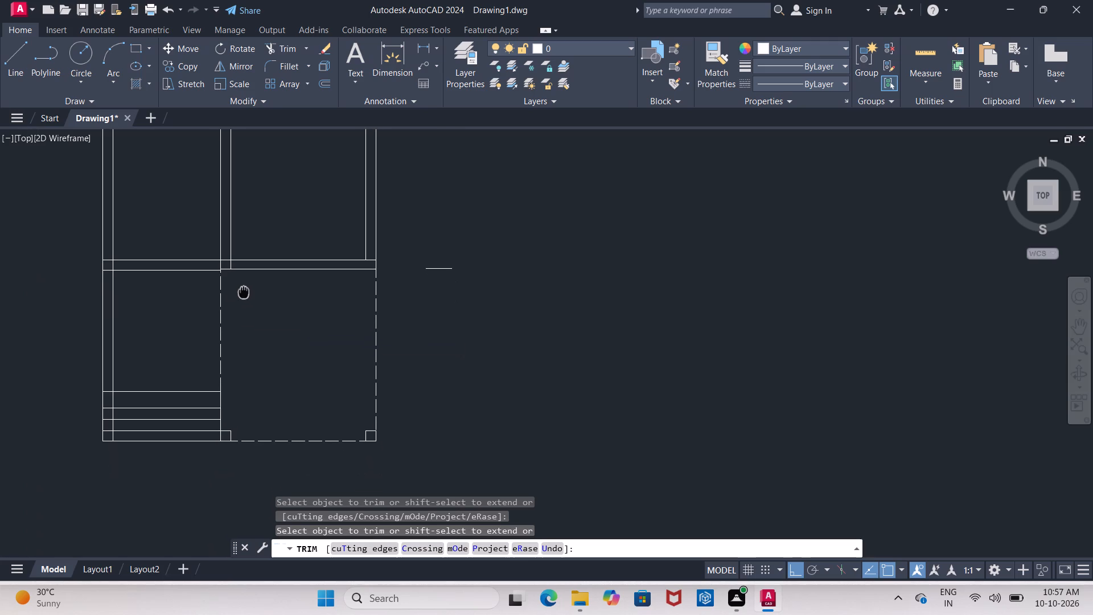
{"action": "middle_click_drag", "start_coordinate": [243, 292], "coordinate": [243, 288]}
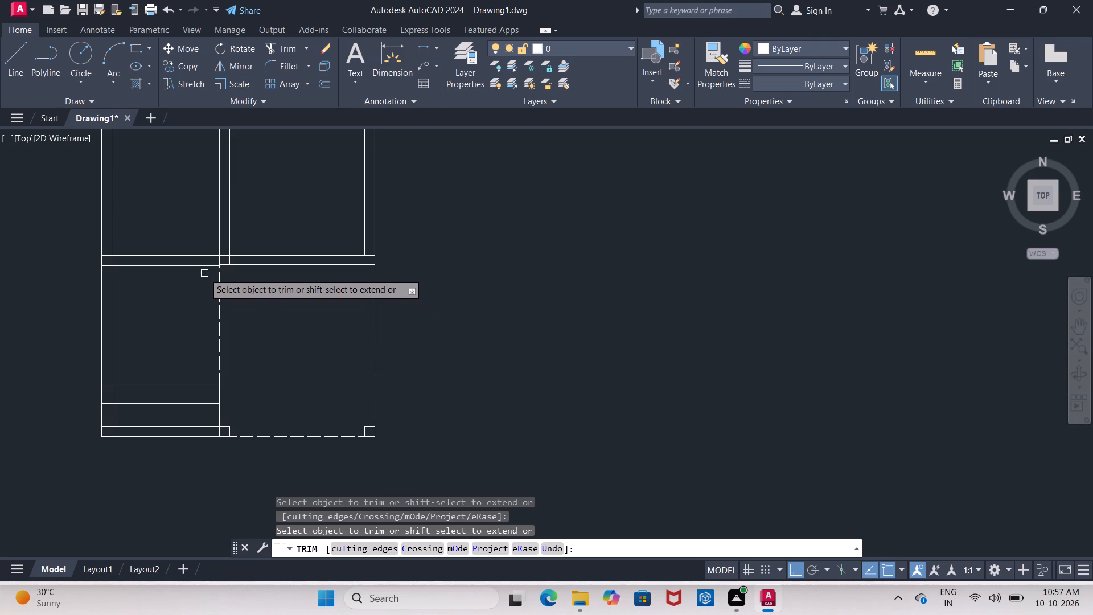
{"action": "left_click", "coordinate": [160, 266]}
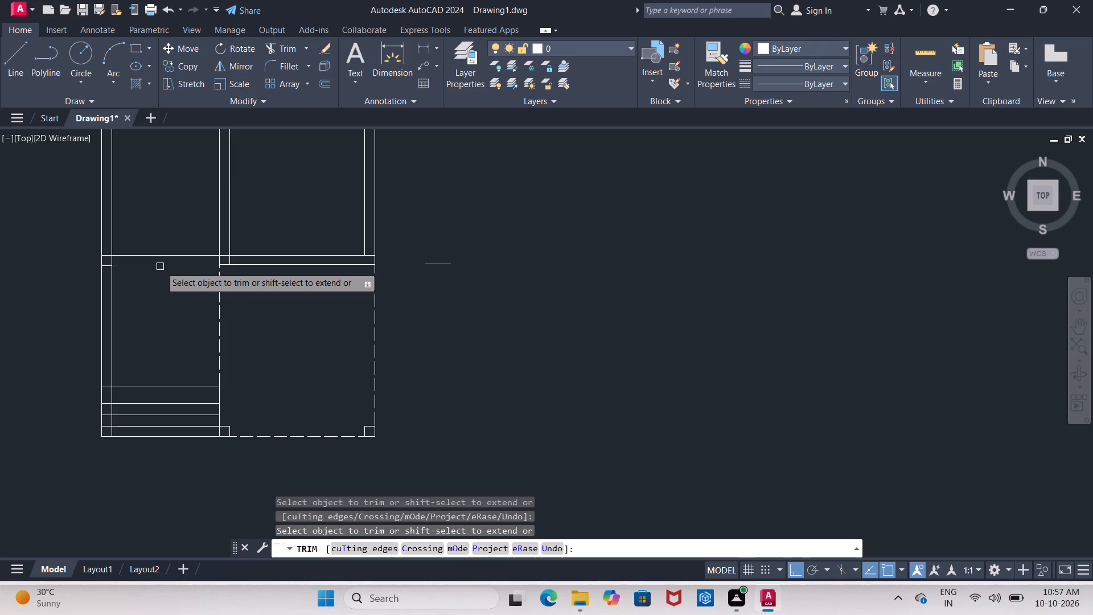
{"action": "key", "text": "Escape"}
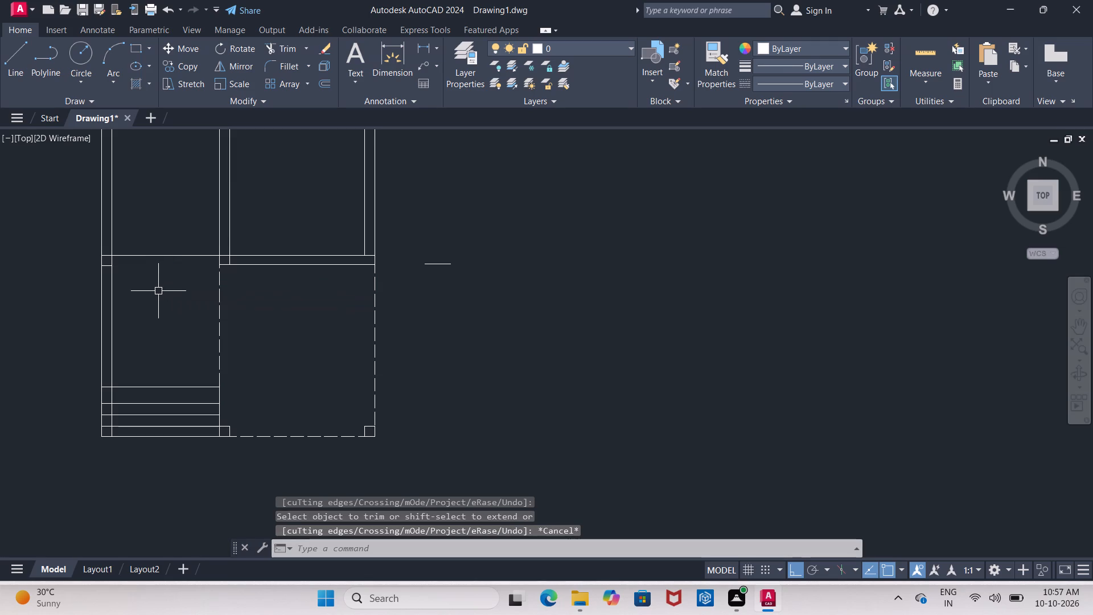
Offset the upper cross-wall line above the entrance steps 9' downward.
{"action": "key", "text": "o"}
{"action": "key", "text": "Return"}
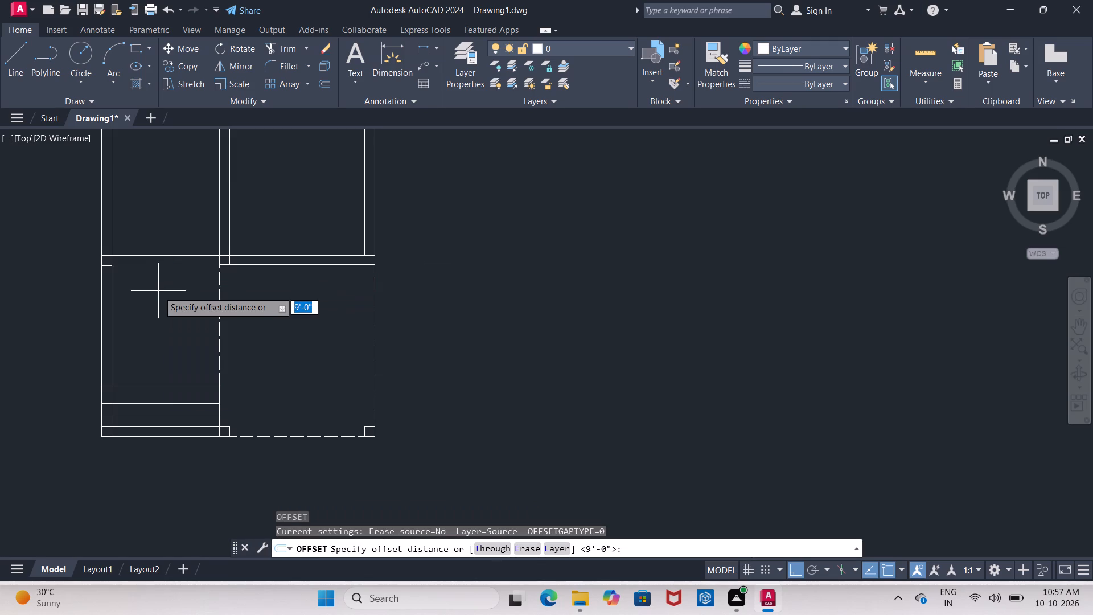
{"action": "type", "text": "9'"}
{"action": "key", "text": "Return"}
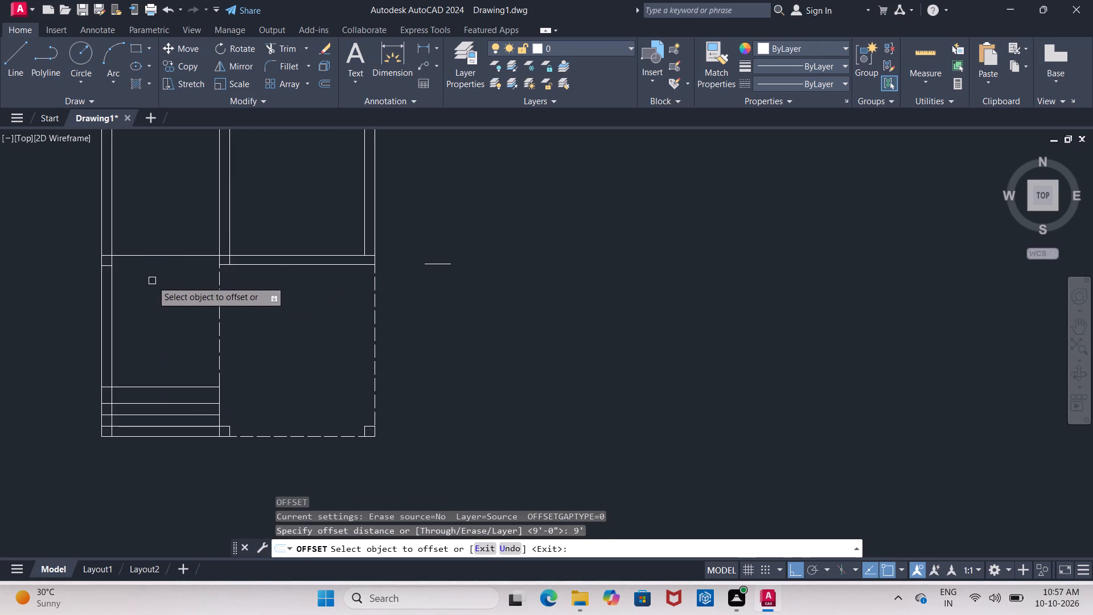
{"action": "left_click", "coordinate": [158, 257]}
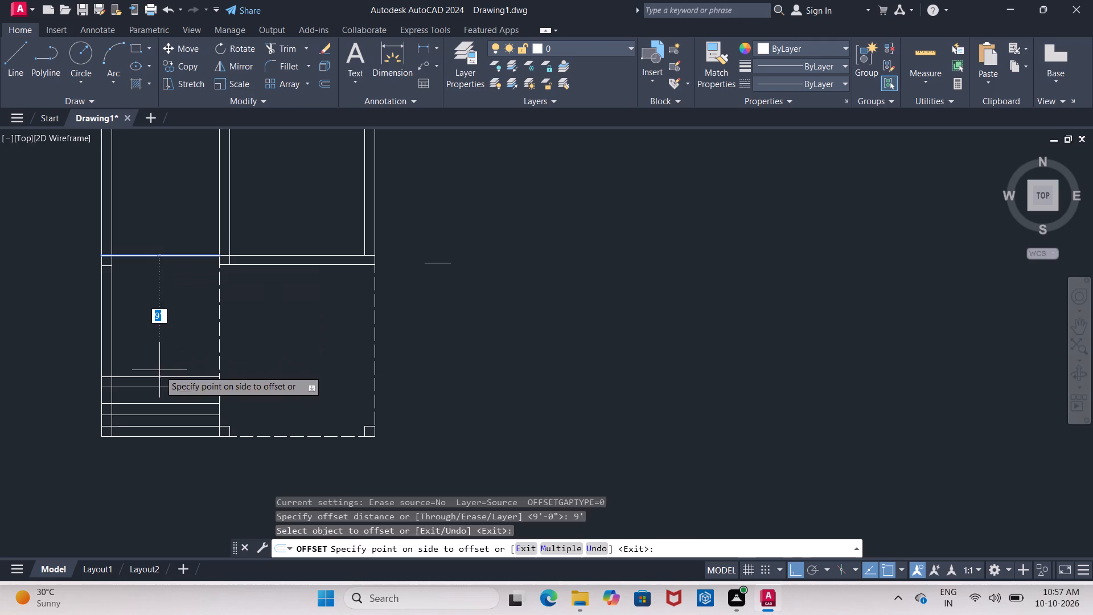
{"action": "left_click", "coordinate": [159, 370]}
{"action": "scroll", "coordinate": [161, 370], "scroll_direction": "up", "scroll_amount": 2}
{"action": "middle_click_drag", "start_coordinate": [161, 358], "coordinate": [155, 290]}
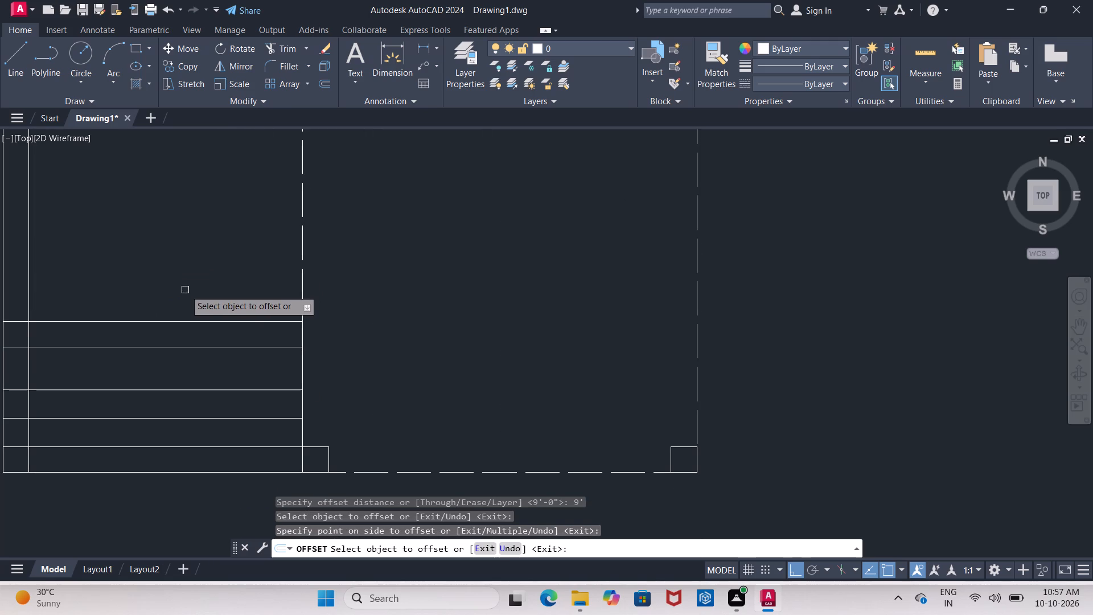
{"action": "key", "text": "Escape"}
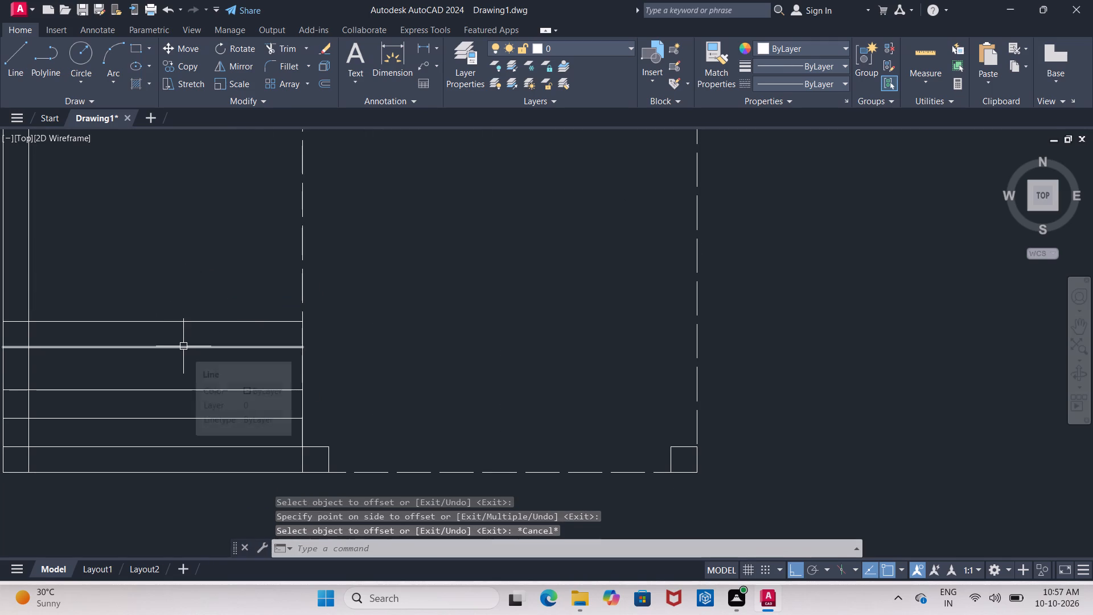
Erase the old topmost step line just below the new offset line.
{"action": "left_click", "coordinate": [183, 346]}
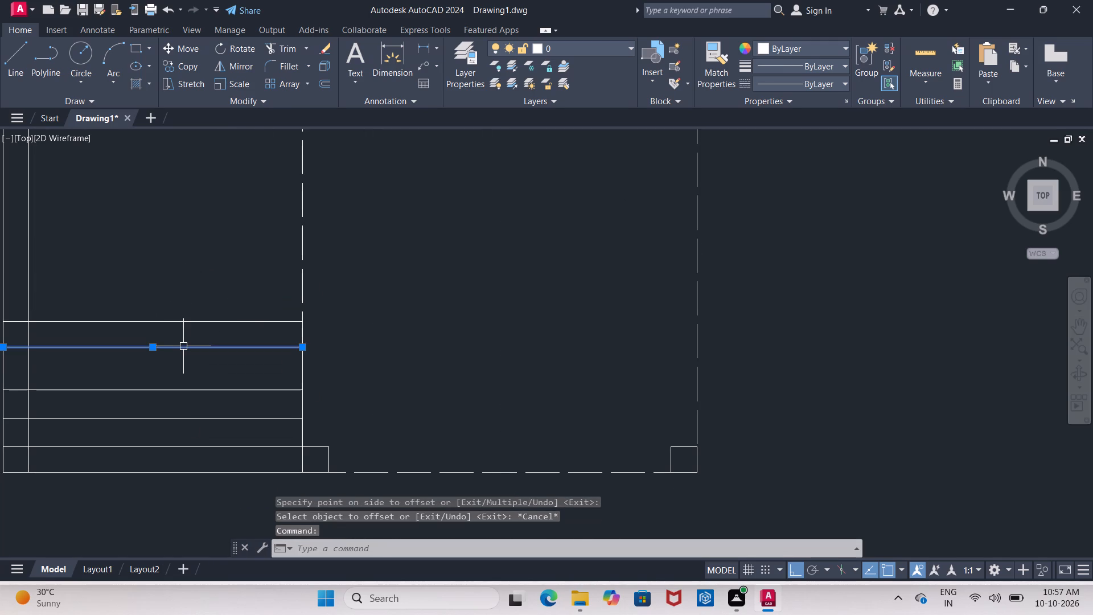
{"action": "key", "text": "Delete"}
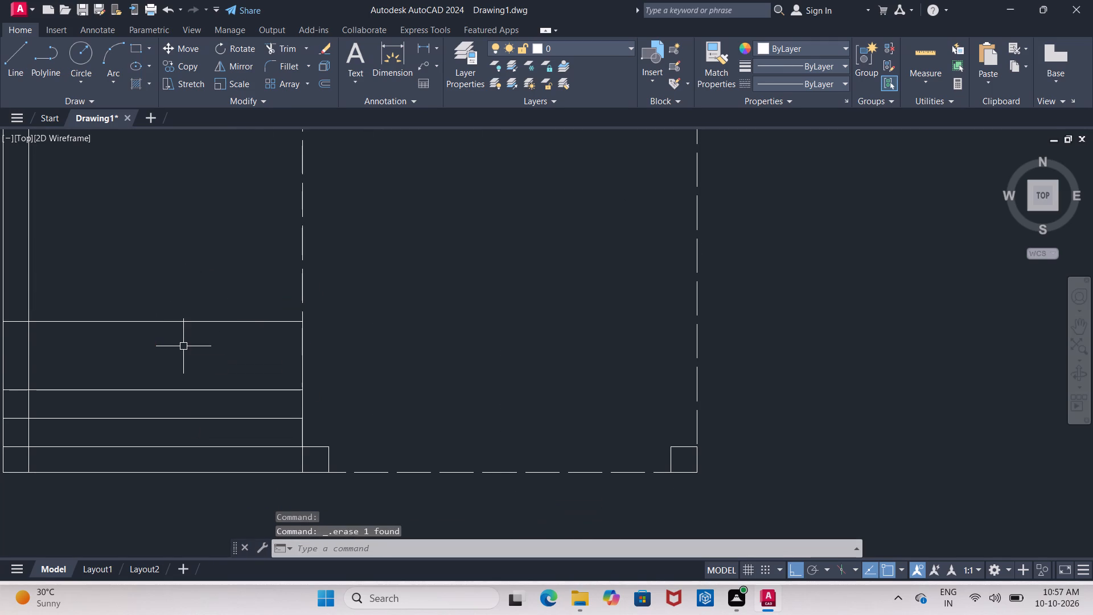
Offset the remaining upper step line 10" upward, toward the new line above the entrance steps.
{"action": "key", "text": "o"}
{"action": "key", "text": "Return"}
{"action": "type", "text": "10"}
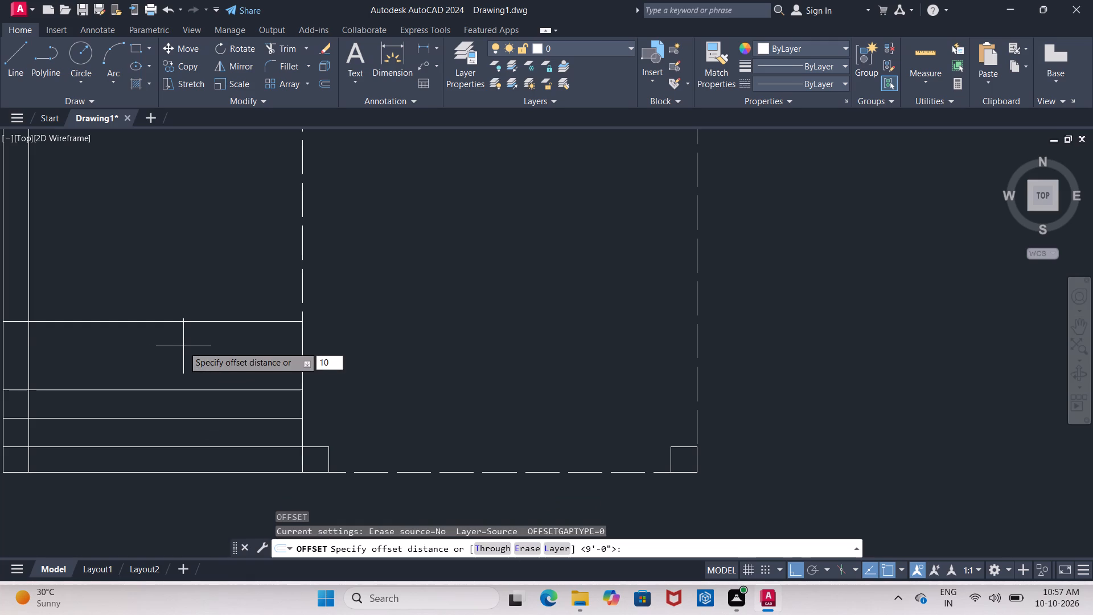
{"action": "key", "text": "apostrophe"}
{"action": "key", "text": "BackSpace"}
{"action": "key", "text": "shift+quotedbl"}
{"action": "key", "text": "Return"}
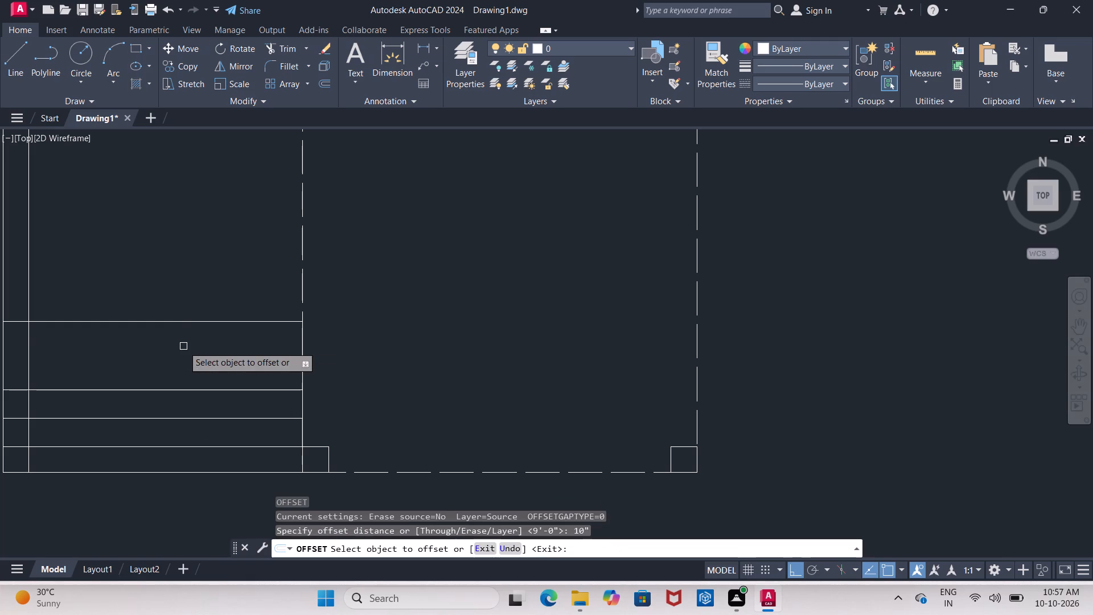
{"action": "left_click", "coordinate": [158, 388]}
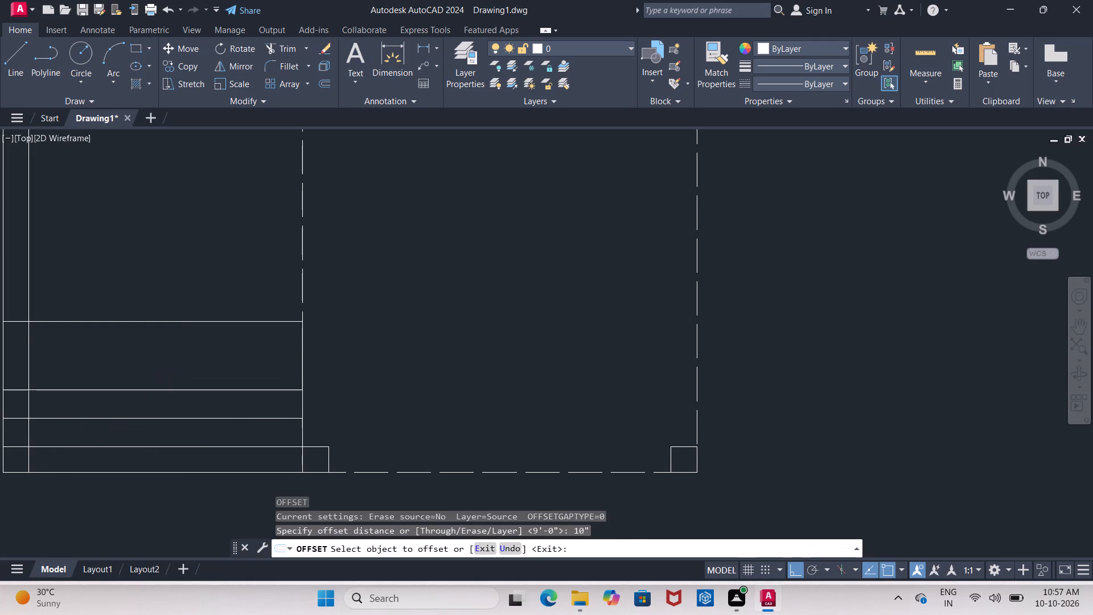
{"action": "left_click", "coordinate": [153, 350]}
Extend the lower cross-wall line from the inner dashed line to the inner face of the left wall.
{"action": "scroll", "coordinate": [153, 348], "scroll_direction": "down", "scroll_amount": 1}
{"action": "middle_click_drag", "start_coordinate": [157, 360], "coordinate": [159, 376]}
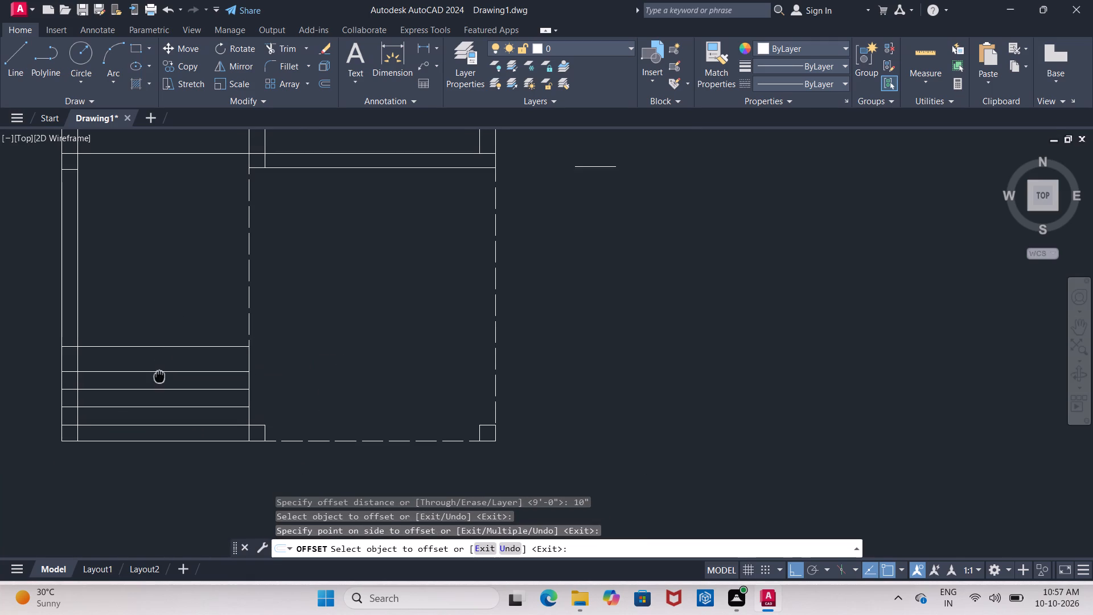
{"action": "middle_click_drag", "start_coordinate": [159, 376], "coordinate": [159, 375]}
{"action": "middle_click_drag", "start_coordinate": [199, 265], "coordinate": [74, 314]}
{"action": "middle_click_drag", "start_coordinate": [50, 298], "coordinate": [57, 313]}
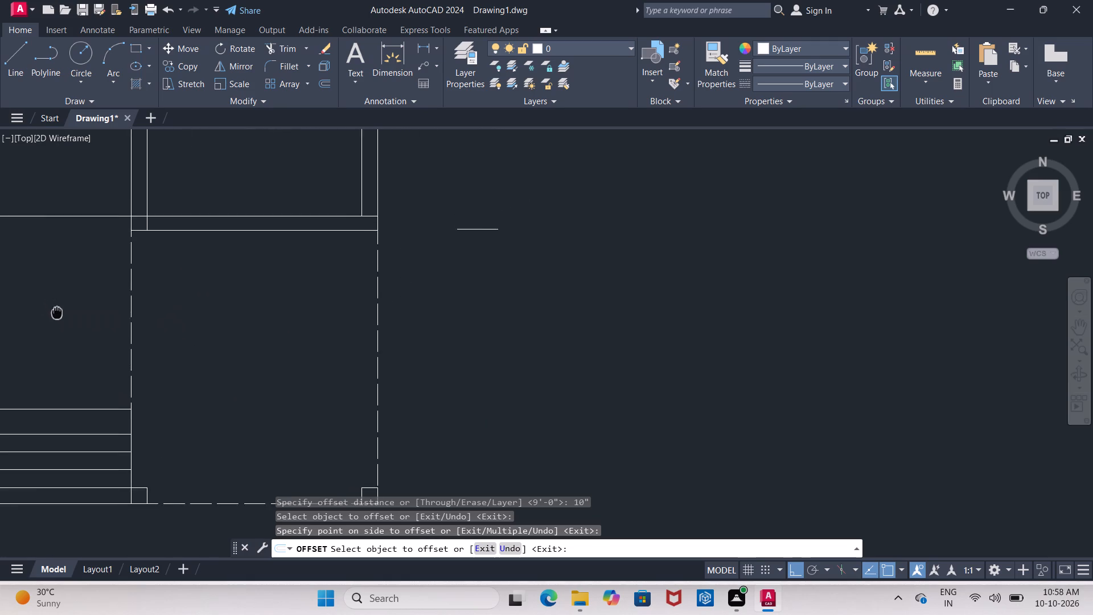
{"action": "middle_click_drag", "start_coordinate": [57, 313], "coordinate": [67, 323]}
{"action": "middle_click_drag", "start_coordinate": [204, 305], "coordinate": [227, 329]}
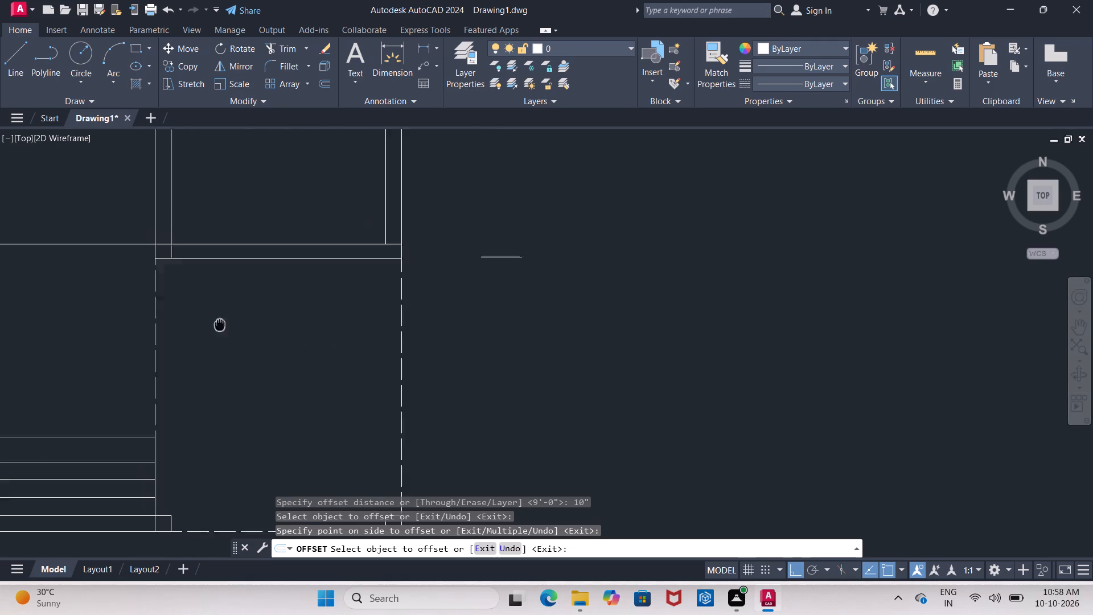
{"action": "middle_click_drag", "start_coordinate": [227, 329], "coordinate": [233, 335]}
{"action": "scroll", "coordinate": [233, 336], "scroll_direction": "down", "scroll_amount": 1}
{"action": "middle_click_drag", "start_coordinate": [233, 333], "coordinate": [237, 379]}
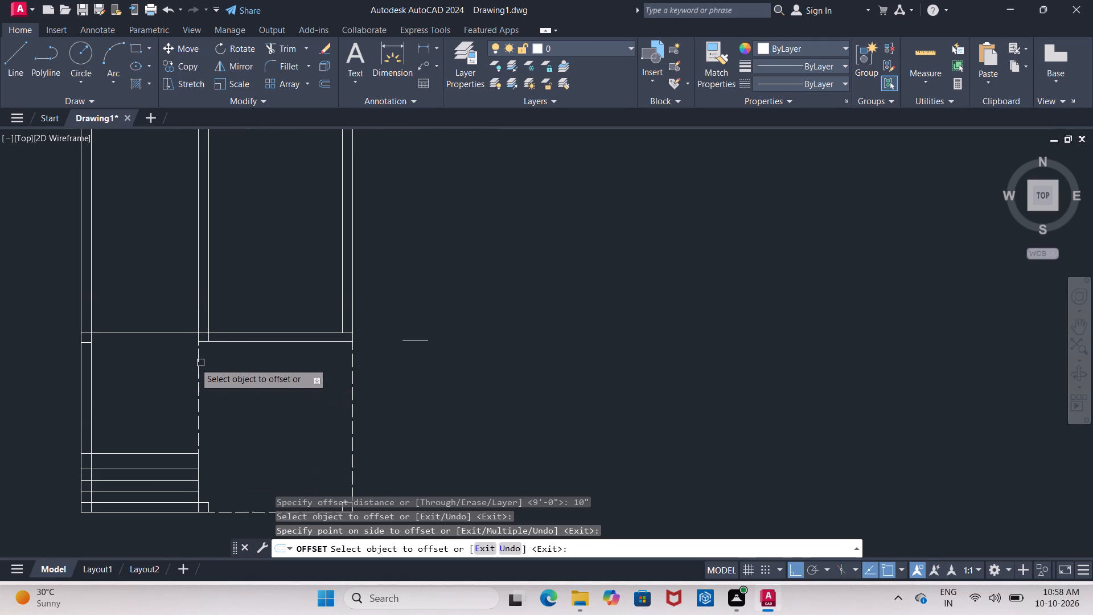
{"action": "type", "text": "tr"}
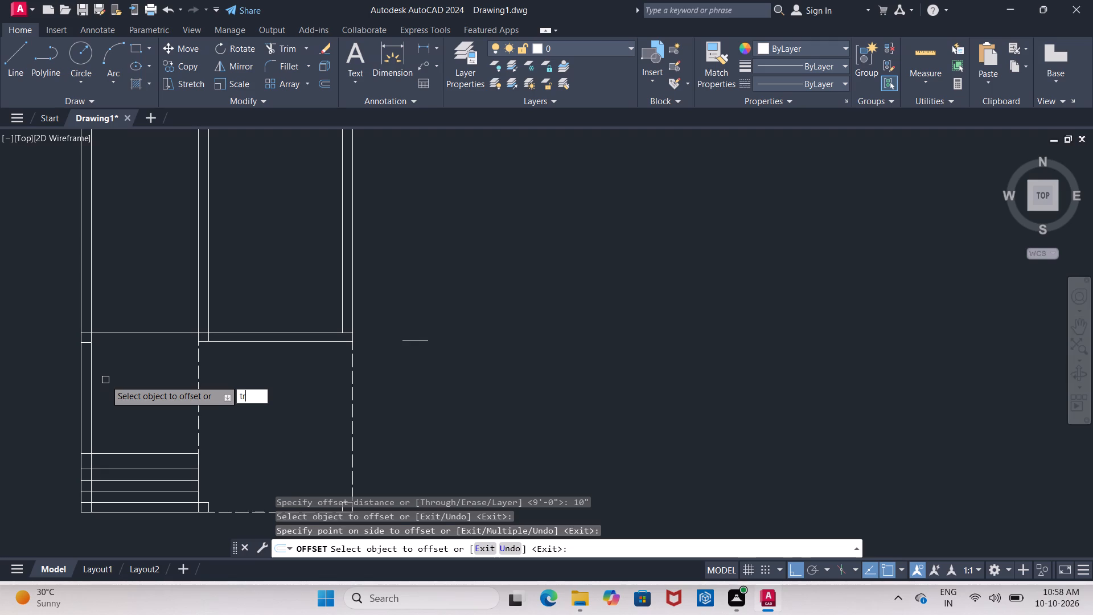
{"action": "key", "text": "Escape"}
{"action": "type", "text": "ex"}
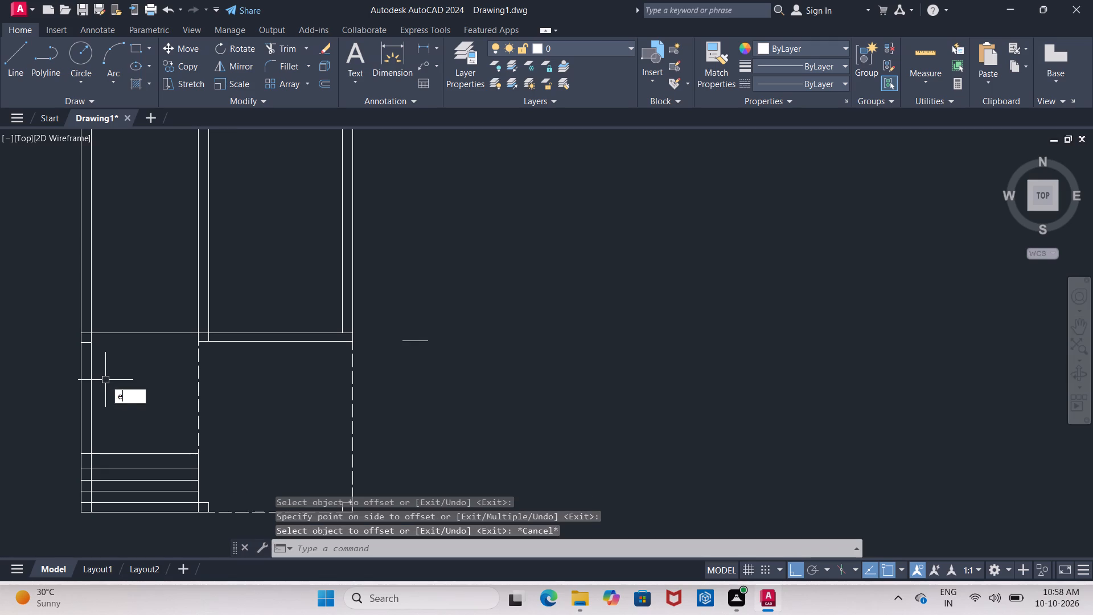
{"action": "key", "text": "Return"}
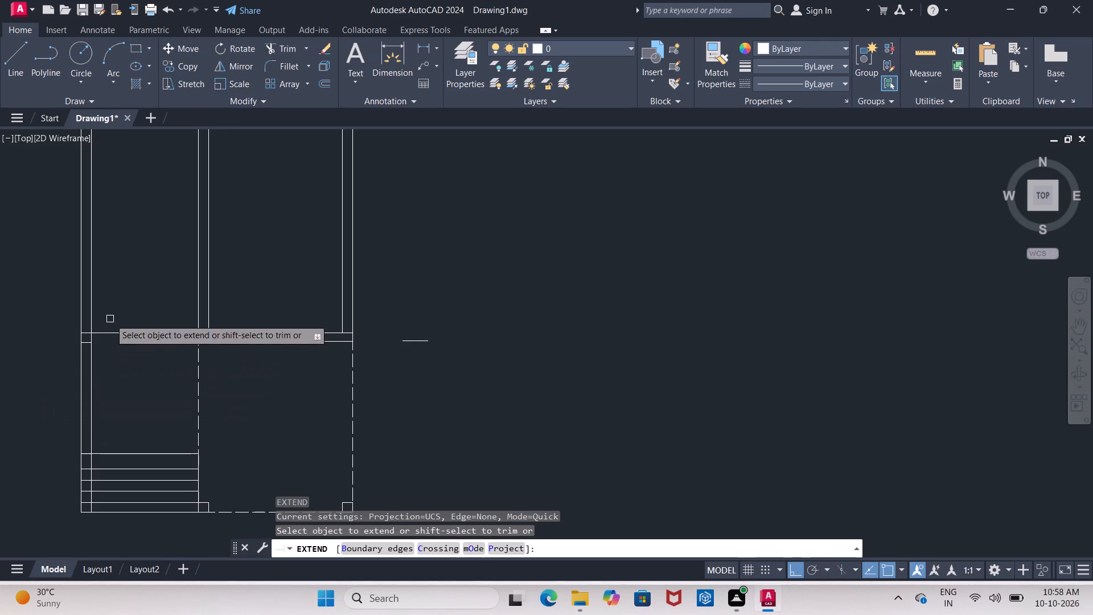
{"action": "scroll", "coordinate": [111, 346], "scroll_direction": "up", "scroll_amount": 3}
{"action": "middle_click_drag", "start_coordinate": [113, 345], "coordinate": [122, 314]}
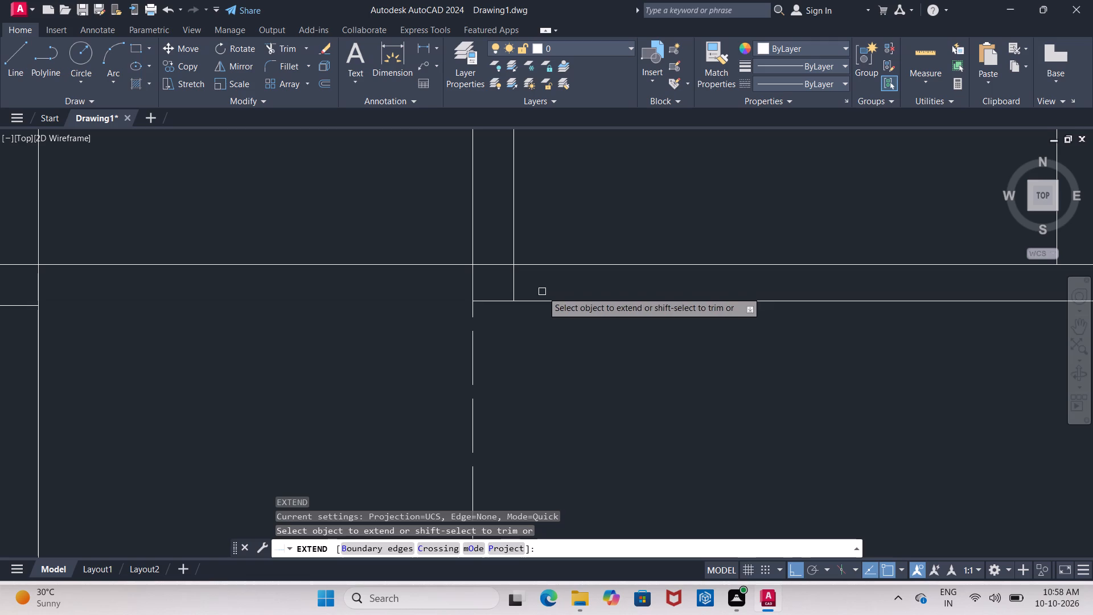
{"action": "left_click", "coordinate": [543, 301]}
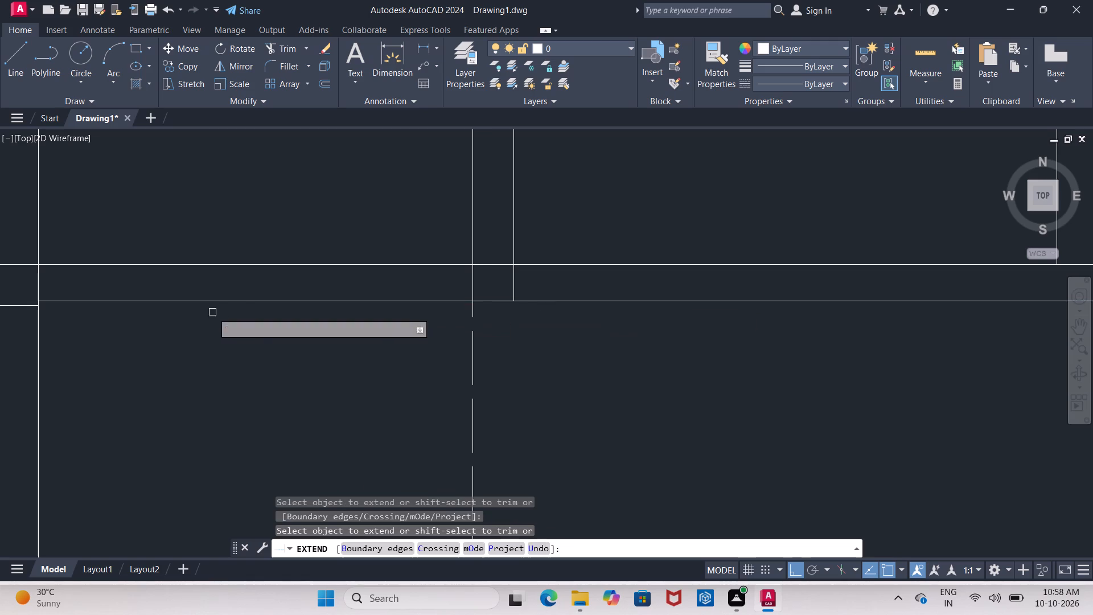
{"action": "middle_click_drag", "start_coordinate": [212, 312], "coordinate": [323, 300]}
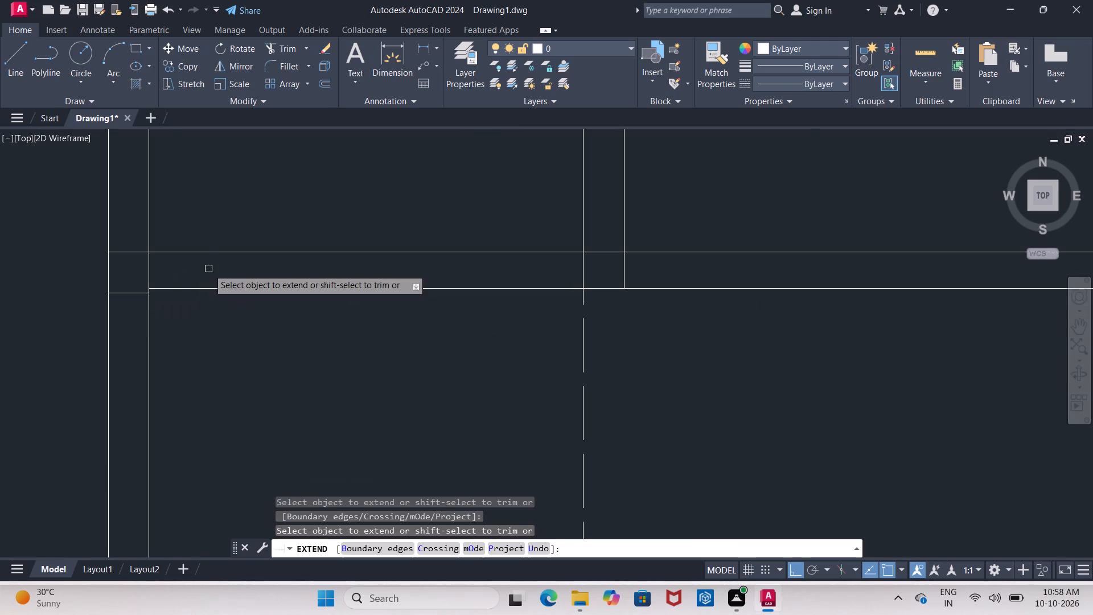
{"action": "key", "text": "Escape"}
Start an Offset with the whole front area and the cross wall above the entrance steps in view.
{"action": "scroll", "coordinate": [213, 273], "scroll_direction": "down", "scroll_amount": 3}
{"action": "middle_click_drag", "start_coordinate": [255, 314], "coordinate": [158, 312]}
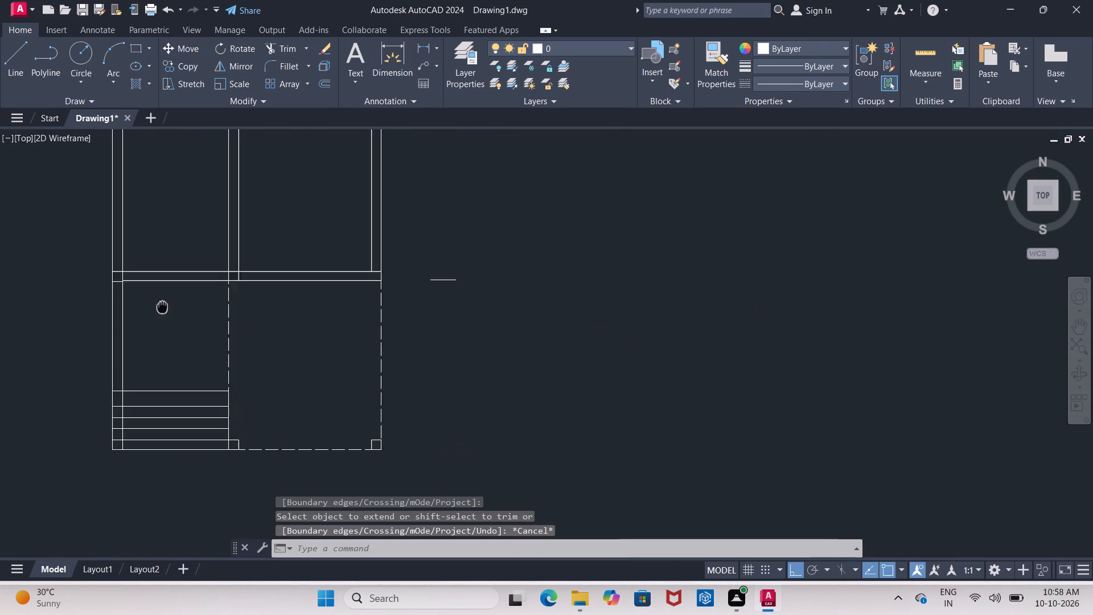
{"action": "middle_click_drag", "start_coordinate": [158, 312], "coordinate": [155, 317]}
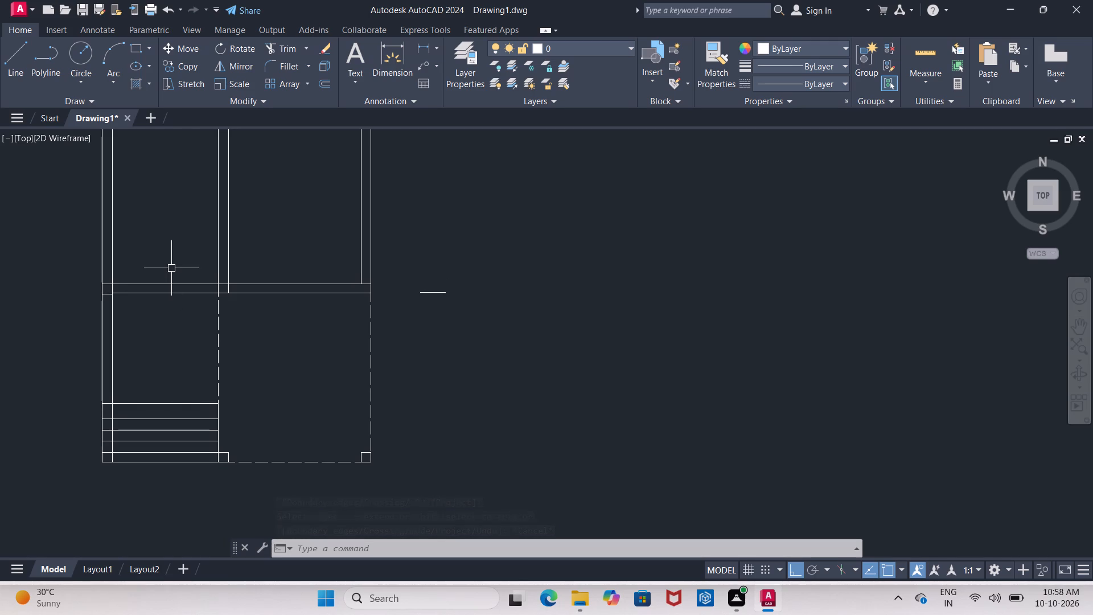
{"action": "key", "text": "o"}
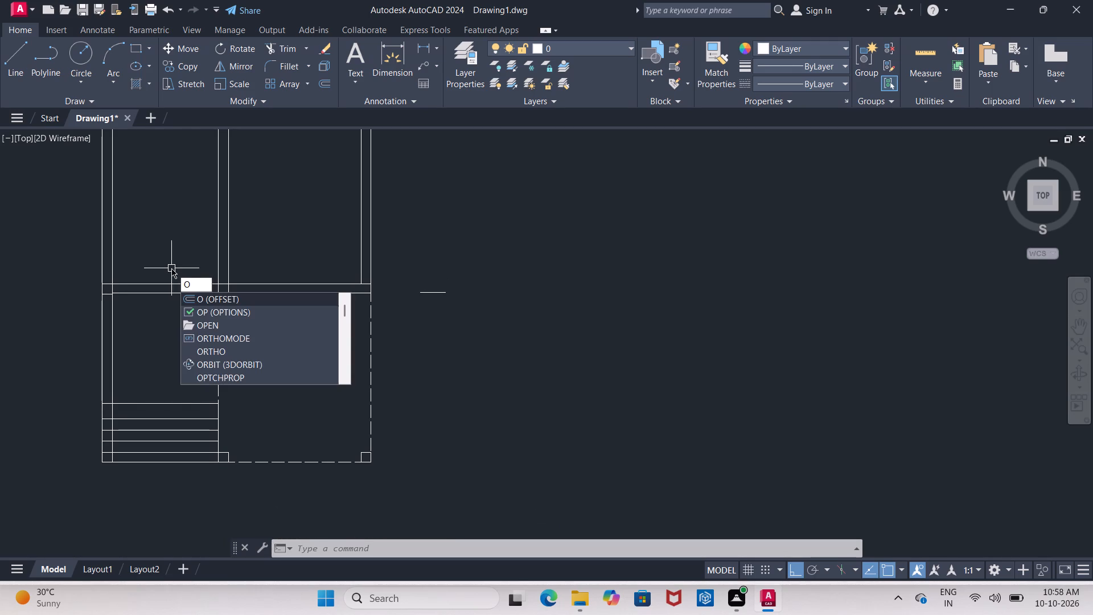
{"action": "key", "text": "Return"}
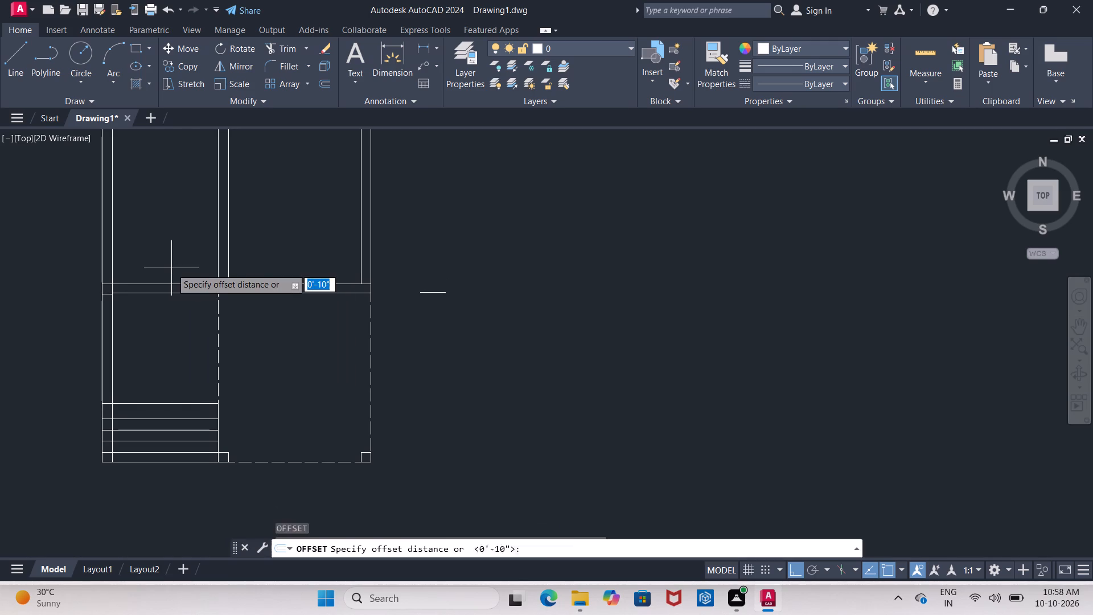
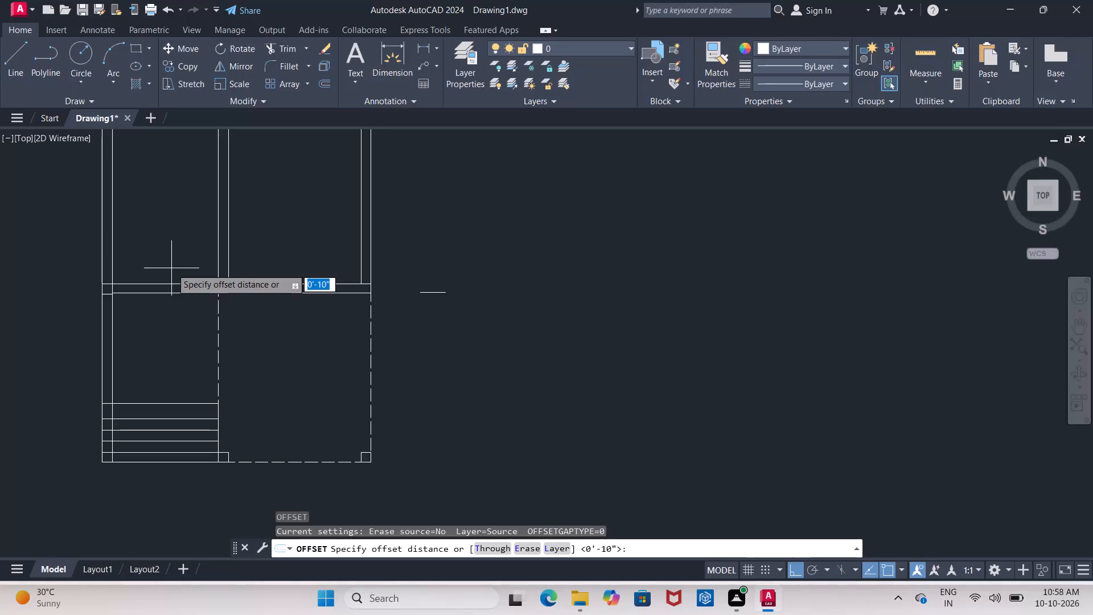
Offset the left face of the inner vertical wall 3'6" toward the left wall, above the cross wall.
{"action": "type", "text": "3'6\""}
{"action": "key", "text": "Return"}
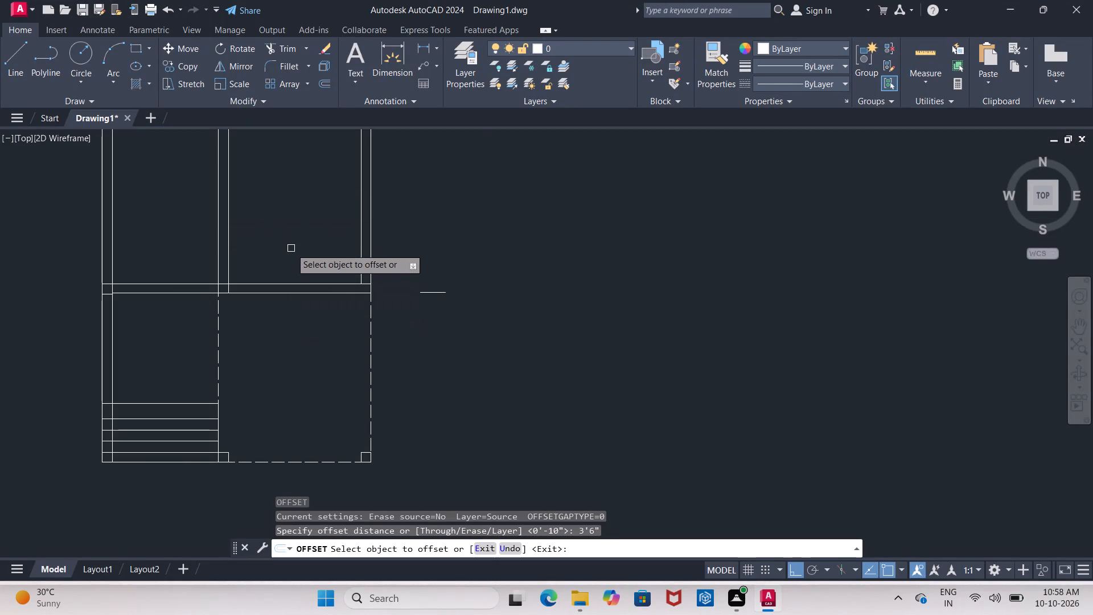
{"action": "scroll", "coordinate": [281, 247], "scroll_direction": "up", "scroll_amount": 2}
{"action": "middle_click_drag", "start_coordinate": [281, 247], "coordinate": [400, 186]}
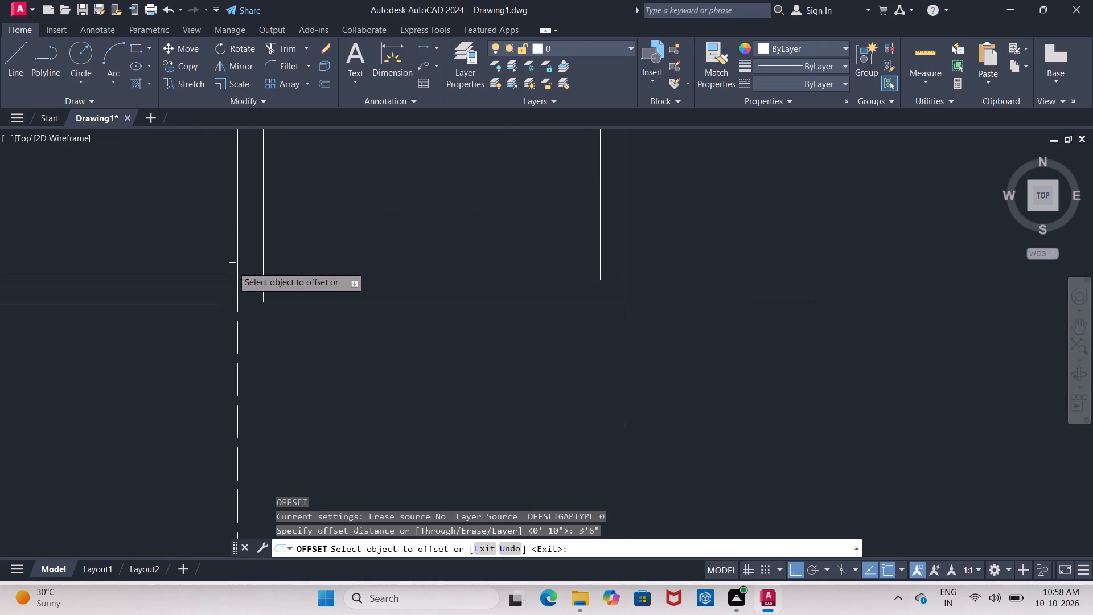
{"action": "left_click", "coordinate": [236, 263]}
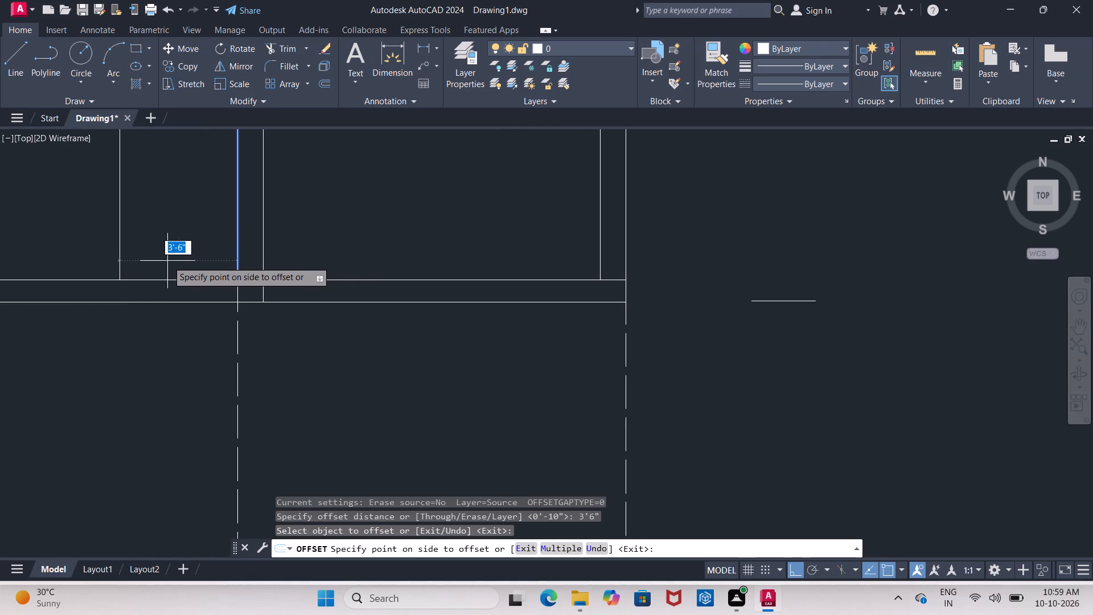
{"action": "left_click", "coordinate": [167, 261]}
Offset the lower cross-wall line 3'6" upward and finish the offset.
{"action": "left_click", "coordinate": [166, 301]}
{"action": "left_click", "coordinate": [173, 241]}
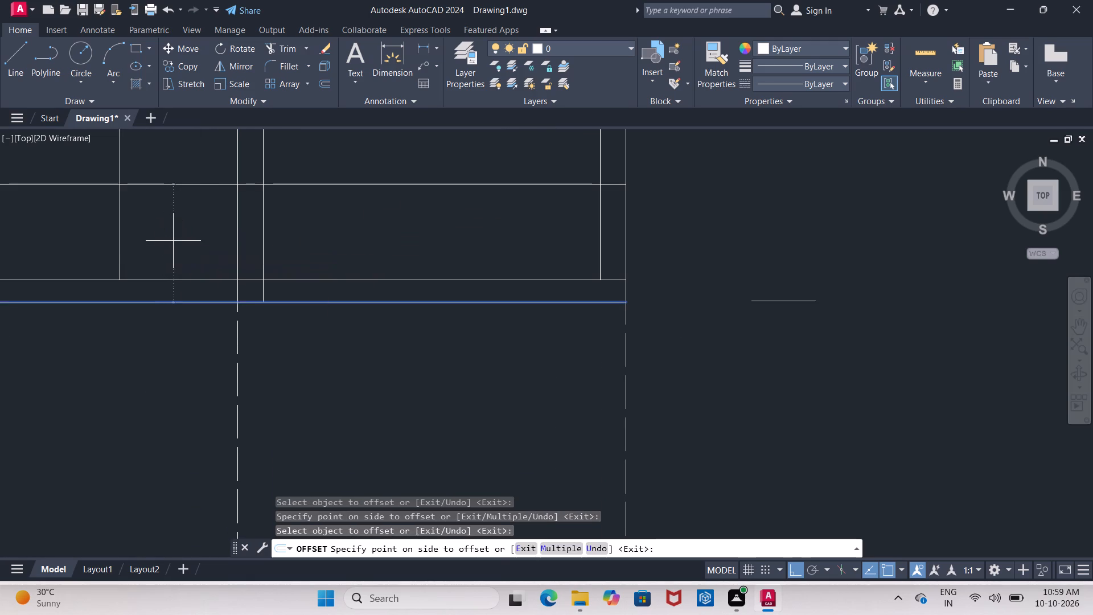
{"action": "middle_click_drag", "start_coordinate": [173, 240], "coordinate": [178, 293]}
{"action": "scroll", "coordinate": [178, 293], "scroll_direction": "down", "scroll_amount": 1}
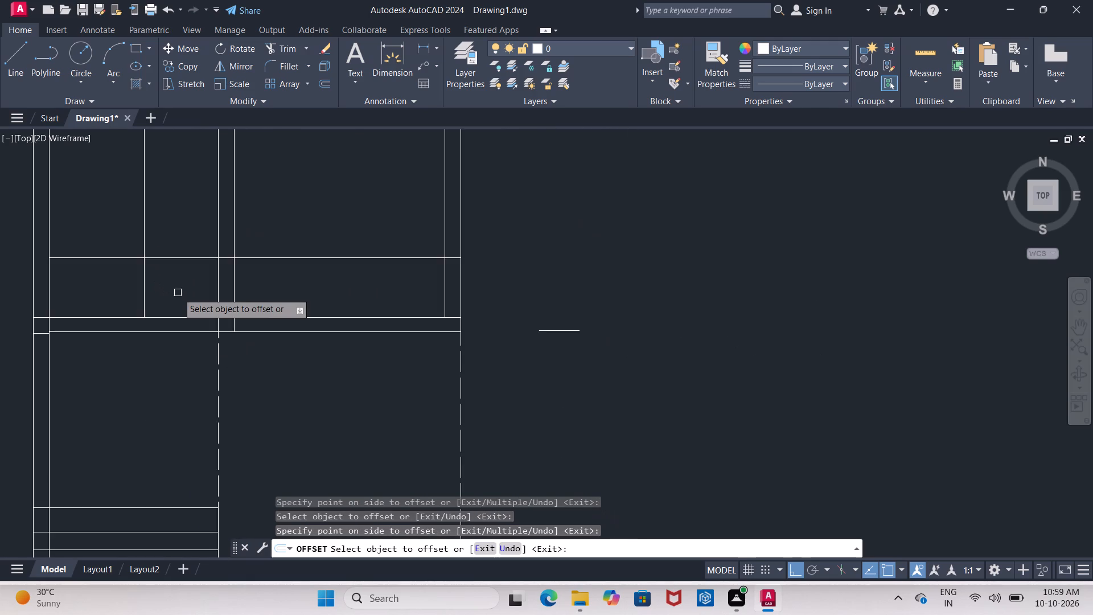
{"action": "scroll", "coordinate": [178, 293], "scroll_direction": "down", "scroll_amount": 1}
{"action": "middle_click_drag", "start_coordinate": [177, 293], "coordinate": [179, 314]}
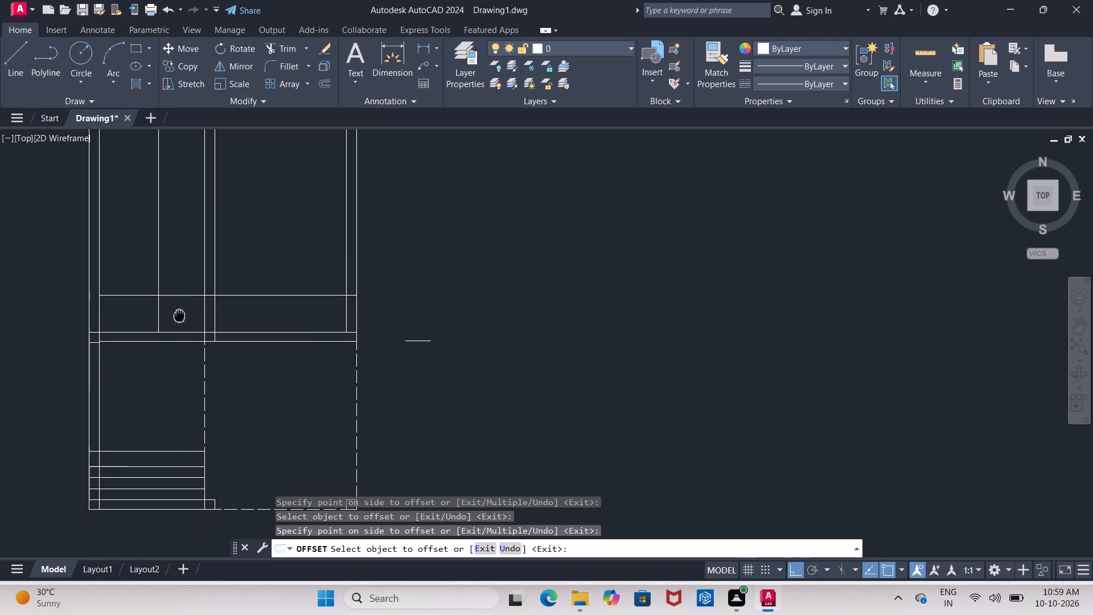
{"action": "middle_click_drag", "start_coordinate": [179, 314], "coordinate": [180, 313]}
{"action": "scroll", "coordinate": [180, 306], "scroll_direction": "up", "scroll_amount": 2}
{"action": "middle_click_drag", "start_coordinate": [190, 304], "coordinate": [147, 289]}
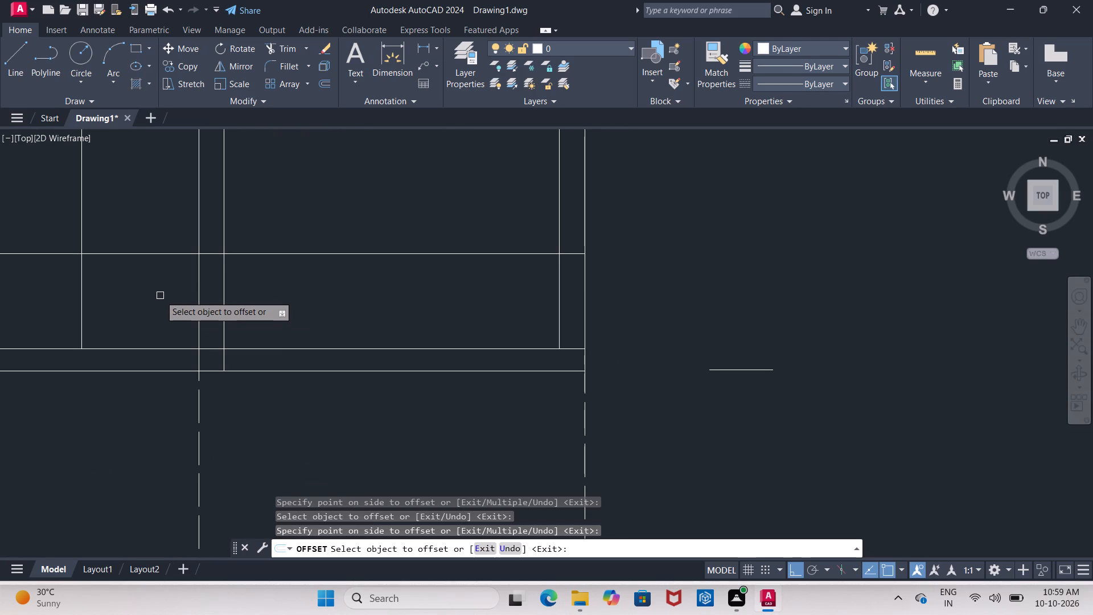
{"action": "key", "text": "Return"}
Offset the left face of the inner vertical wall 2" toward the left wall.
{"action": "key", "text": "Return"}
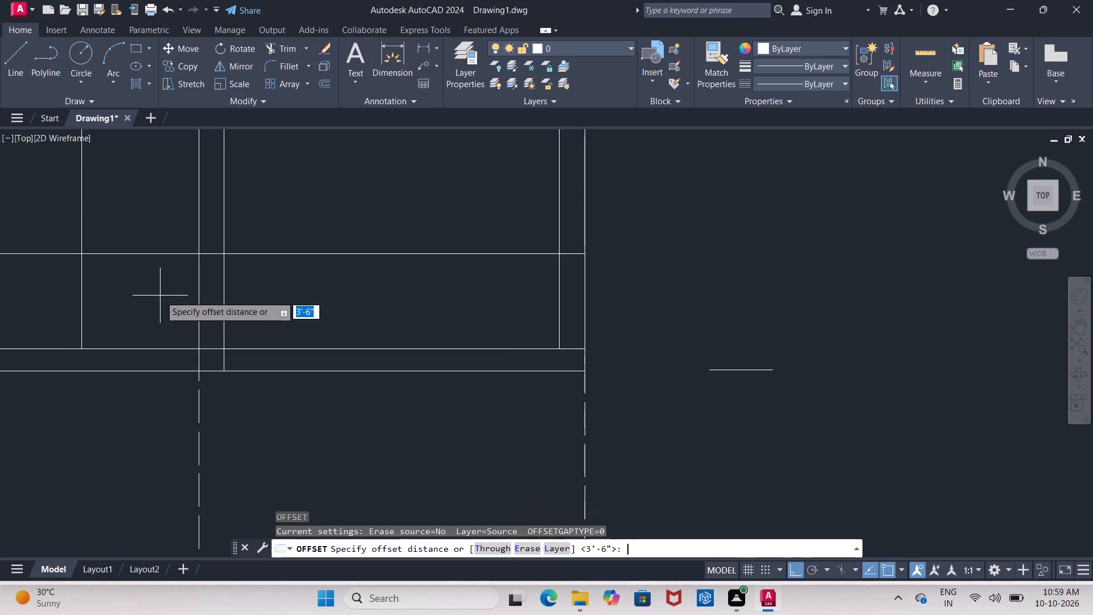
{"action": "type", "text": "2\""}
{"action": "key", "text": "Return"}
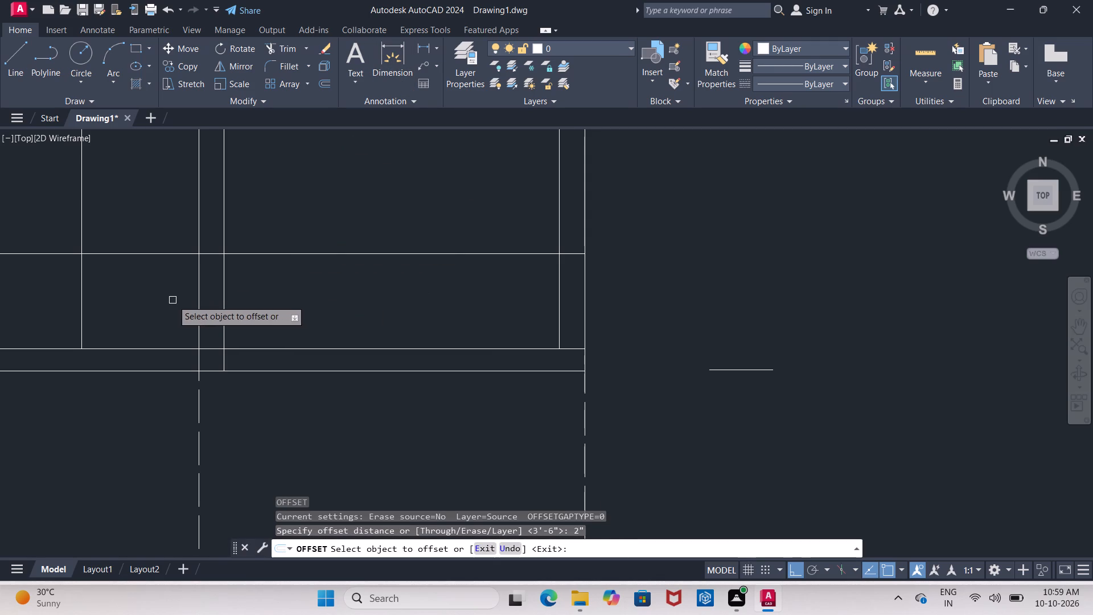
{"action": "left_click", "coordinate": [198, 298]}
{"action": "left_click", "coordinate": [176, 300]}
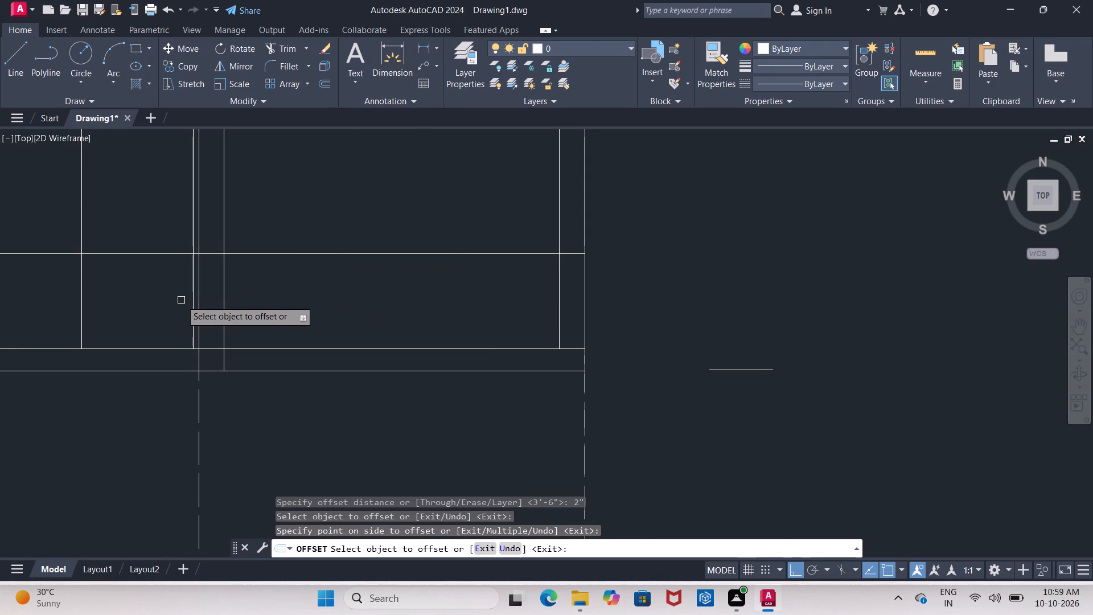
{"action": "scroll", "coordinate": [181, 300], "scroll_direction": "down", "scroll_amount": 2}
{"action": "key", "text": "Escape"}
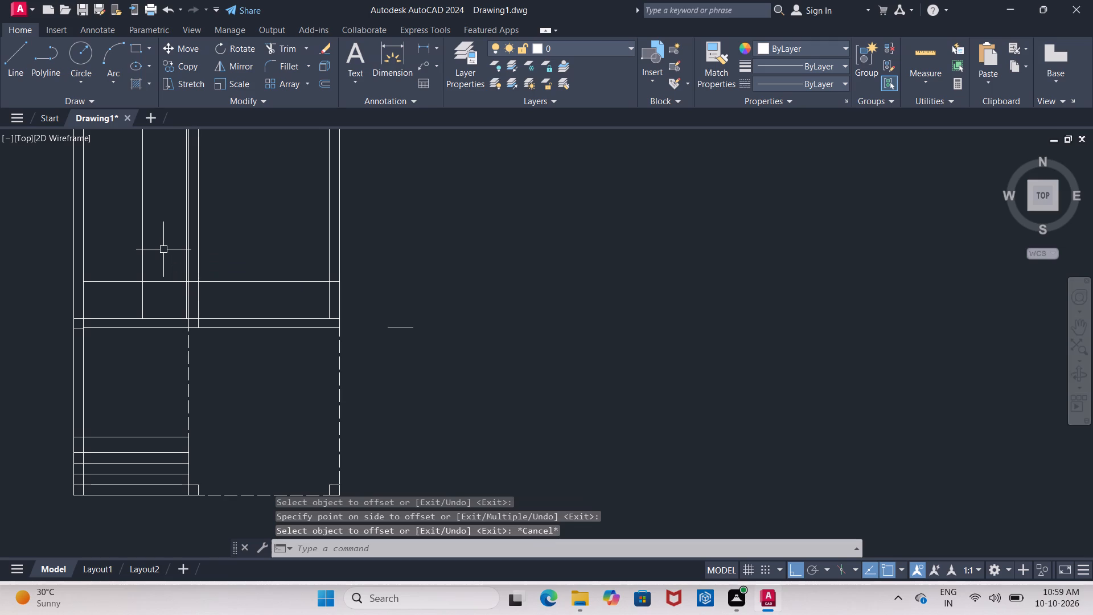
Trim the upper cross-wall line and the horizontal offset line above it between the 3'6" and 2" vertical offset lines.
{"action": "type", "text": "tr"}
{"action": "key", "text": "Return"}
{"action": "key", "text": "Return"}
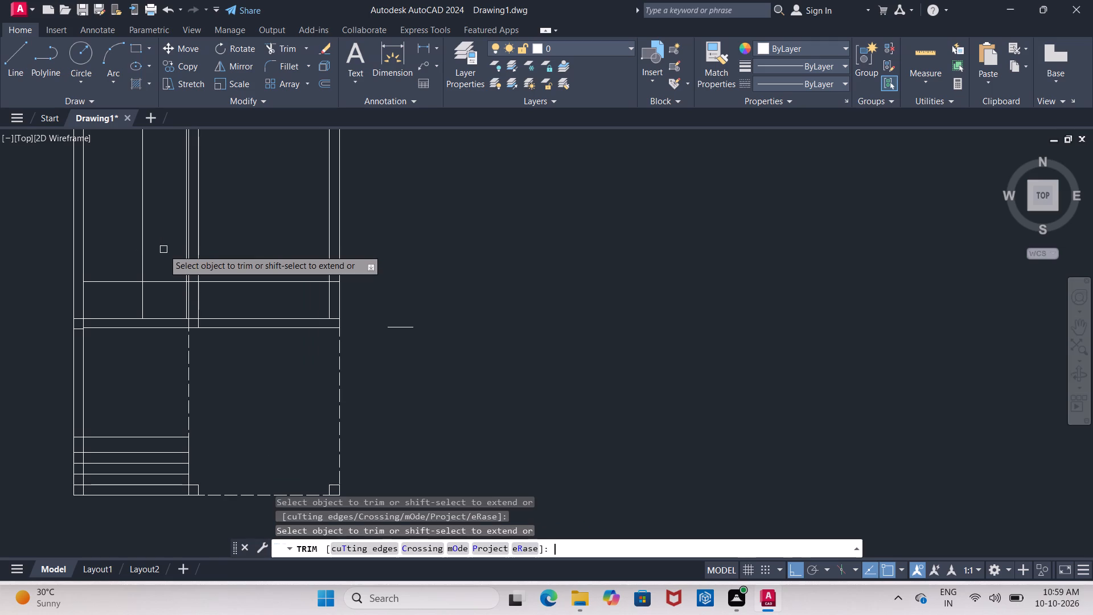
{"action": "left_click_drag", "start_coordinate": [167, 256], "coordinate": [167, 270]}
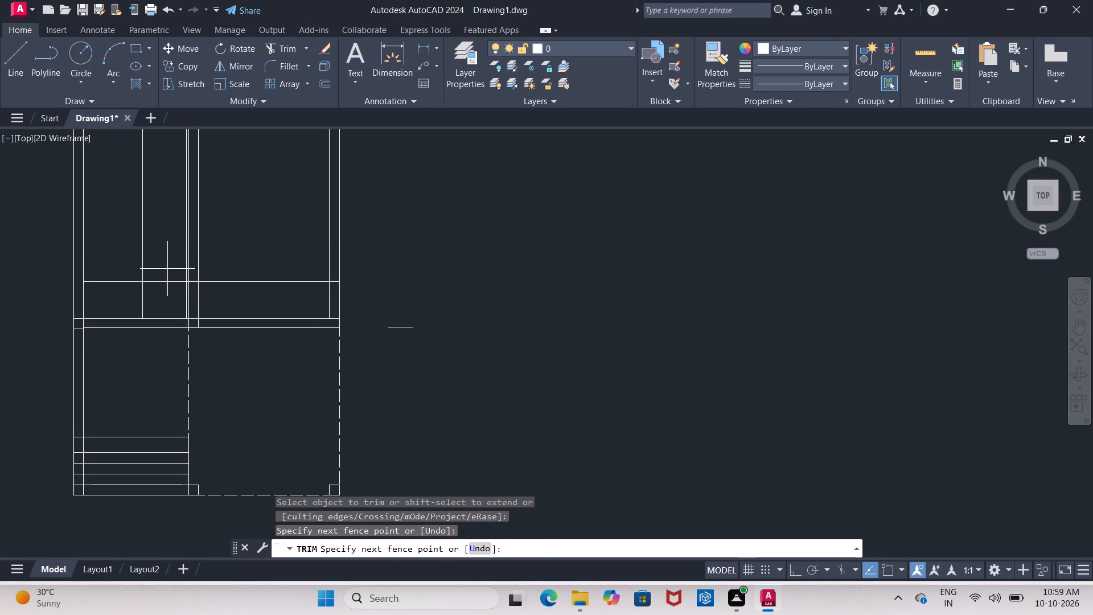
{"action": "left_click_drag", "start_coordinate": [167, 270], "coordinate": [170, 302]}
{"action": "left_click_drag", "start_coordinate": [170, 302], "coordinate": [170, 321]}
Trim away the 3'6" vertical offset line and the leftover horizontal offset piece beside the left wall.
{"action": "scroll", "coordinate": [171, 306], "scroll_direction": "up", "scroll_amount": 2}
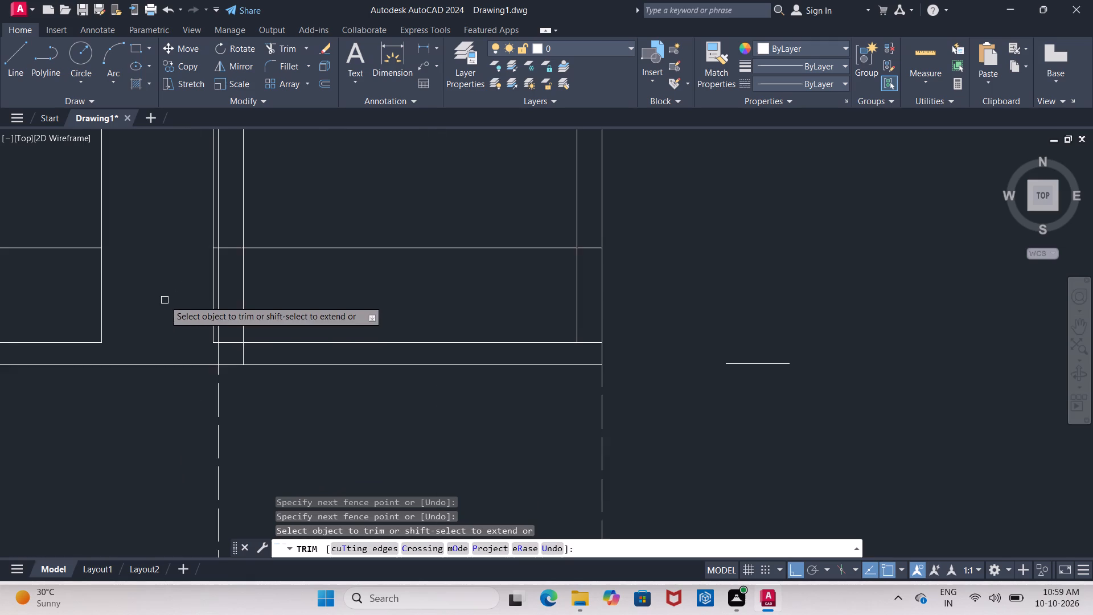
{"action": "middle_click_drag", "start_coordinate": [172, 307], "coordinate": [190, 345]}
{"action": "left_click_drag", "start_coordinate": [73, 235], "coordinate": [138, 260]}
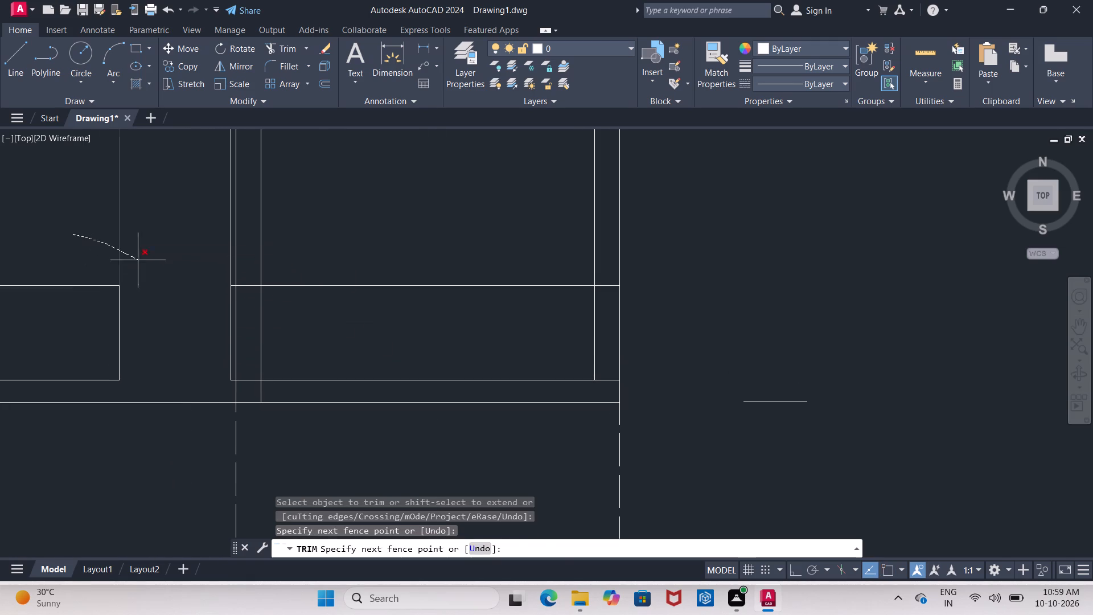
{"action": "left_click_drag", "start_coordinate": [43, 242], "coordinate": [44, 306]}
{"action": "left_click_drag", "start_coordinate": [49, 302], "coordinate": [112, 335]}
{"action": "left_click_drag", "start_coordinate": [112, 335], "coordinate": [131, 349]}
Trim the 2" offset line above the horizontal offset line, and trim that horizontal line across the room between the inner and right walls.
{"action": "scroll", "coordinate": [194, 286], "scroll_direction": "up", "scroll_amount": 1}
{"action": "middle_click_drag", "start_coordinate": [194, 286], "coordinate": [23, 281]}
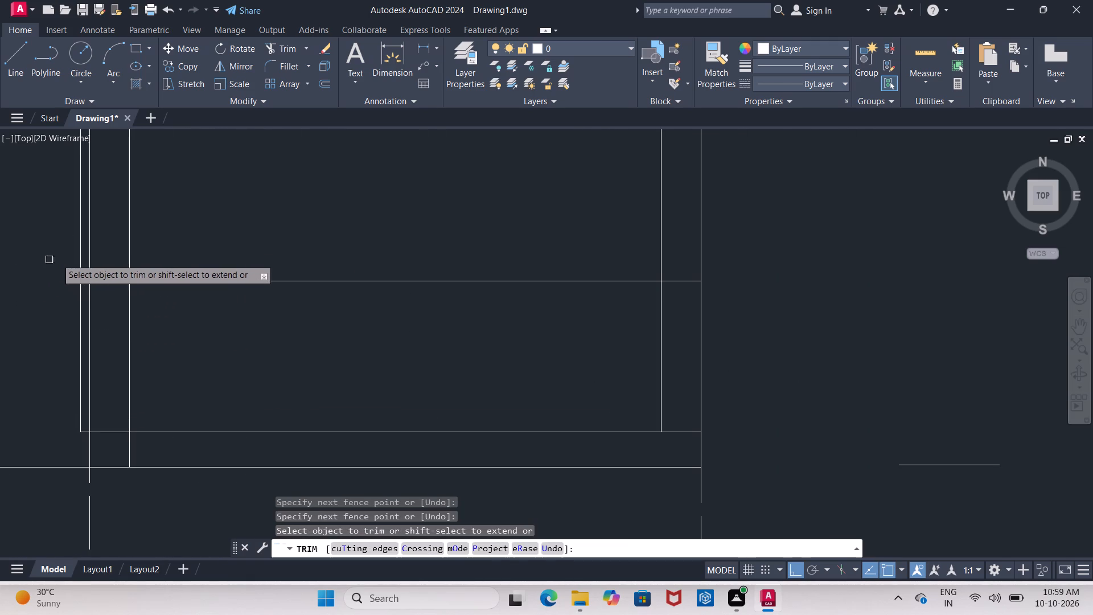
{"action": "left_click", "coordinate": [80, 259]}
{"action": "scroll", "coordinate": [77, 259], "scroll_direction": "down", "scroll_amount": 2}
{"action": "middle_click_drag", "start_coordinate": [30, 273], "coordinate": [51, 273]}
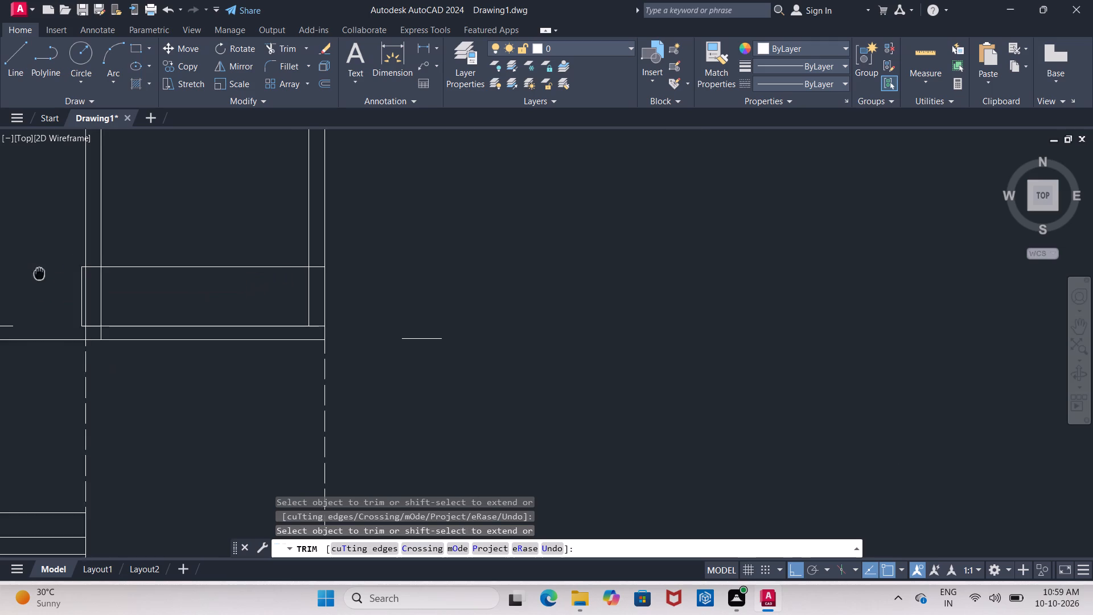
{"action": "middle_click_drag", "start_coordinate": [51, 273], "coordinate": [135, 262]}
{"action": "left_click_drag", "start_coordinate": [254, 202], "coordinate": [247, 276]}
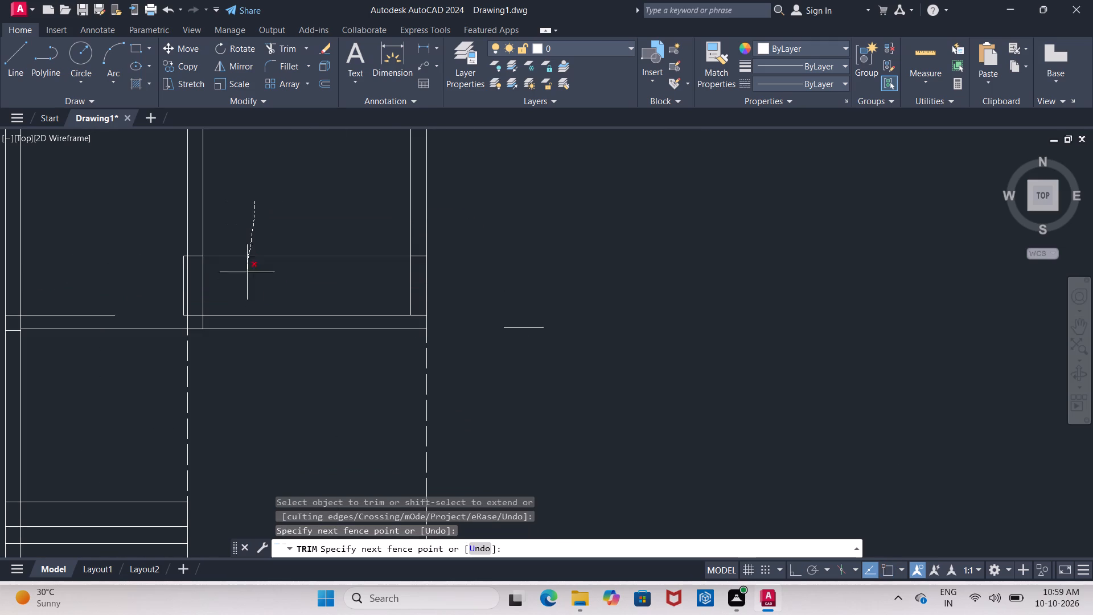
{"action": "left_click_drag", "start_coordinate": [247, 276], "coordinate": [246, 294]}
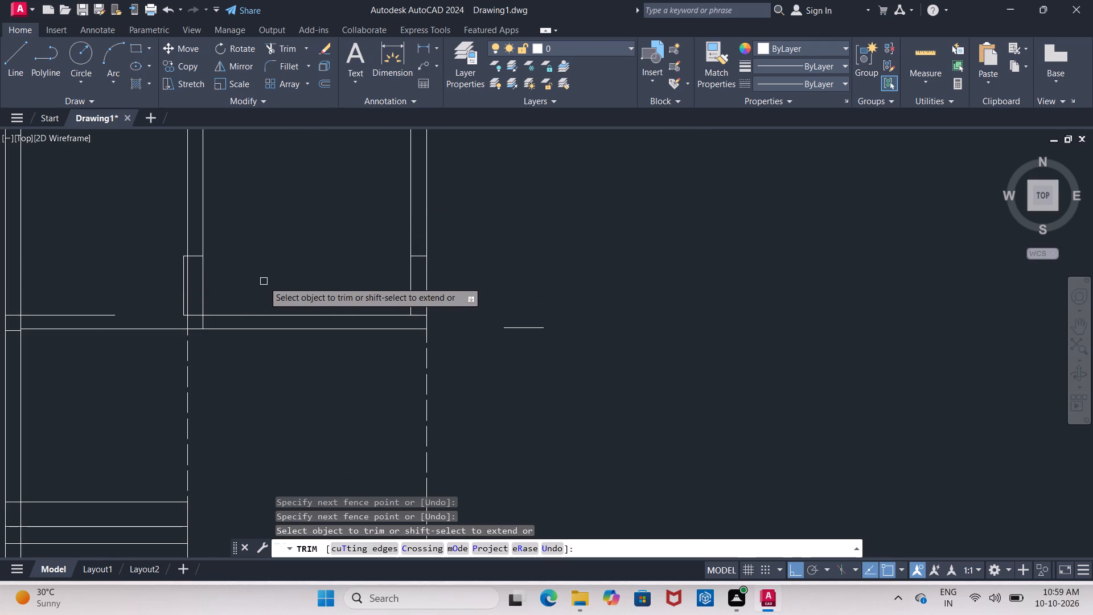
{"action": "left_click_drag", "start_coordinate": [264, 281], "coordinate": [360, 263]}
{"action": "middle_click_drag", "start_coordinate": [286, 273], "coordinate": [332, 241]}
{"action": "key", "text": "Escape"}
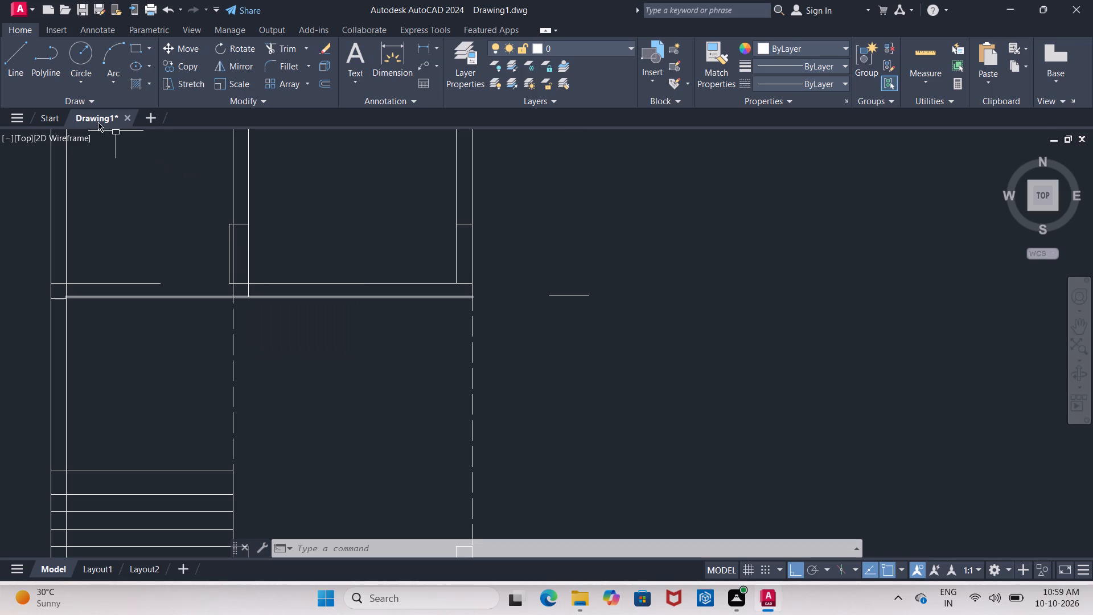
Draw a vertical line from the cut end of the upper cross-wall line down past the lower cross-wall line.
{"action": "left_click", "coordinate": [19, 69]}
{"action": "middle_click_drag", "start_coordinate": [185, 260], "coordinate": [185, 207]}
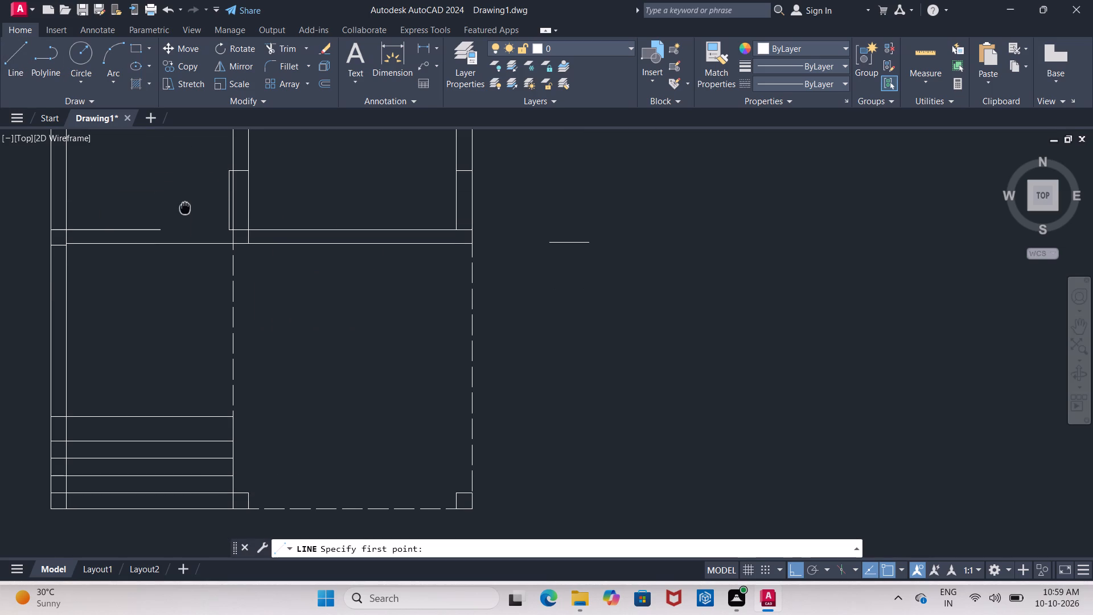
{"action": "middle_click_drag", "start_coordinate": [185, 207], "coordinate": [209, 214]}
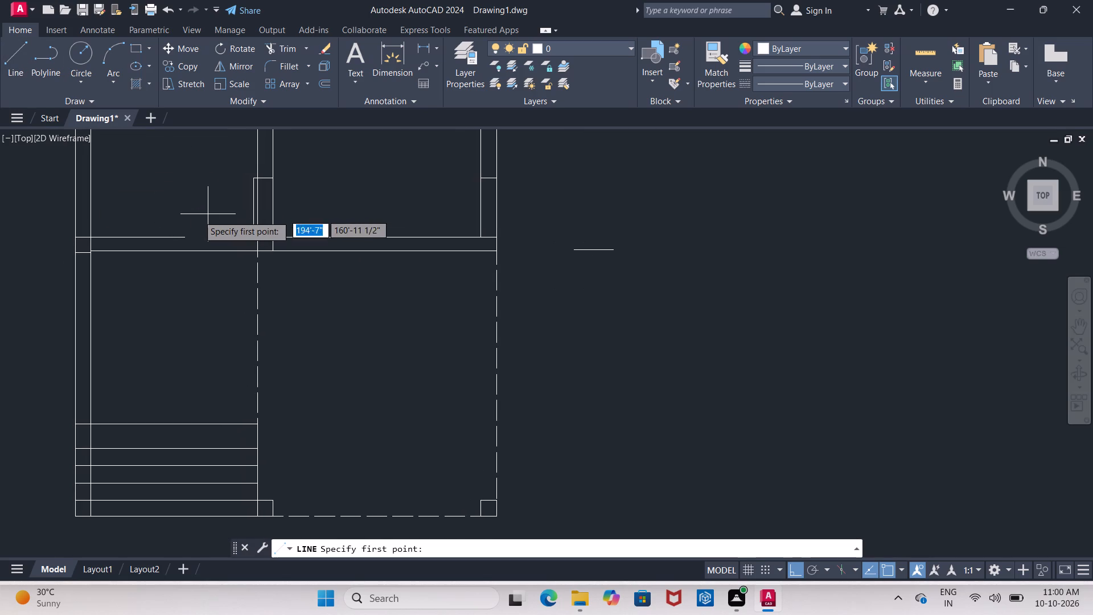
{"action": "left_click", "coordinate": [187, 236]}
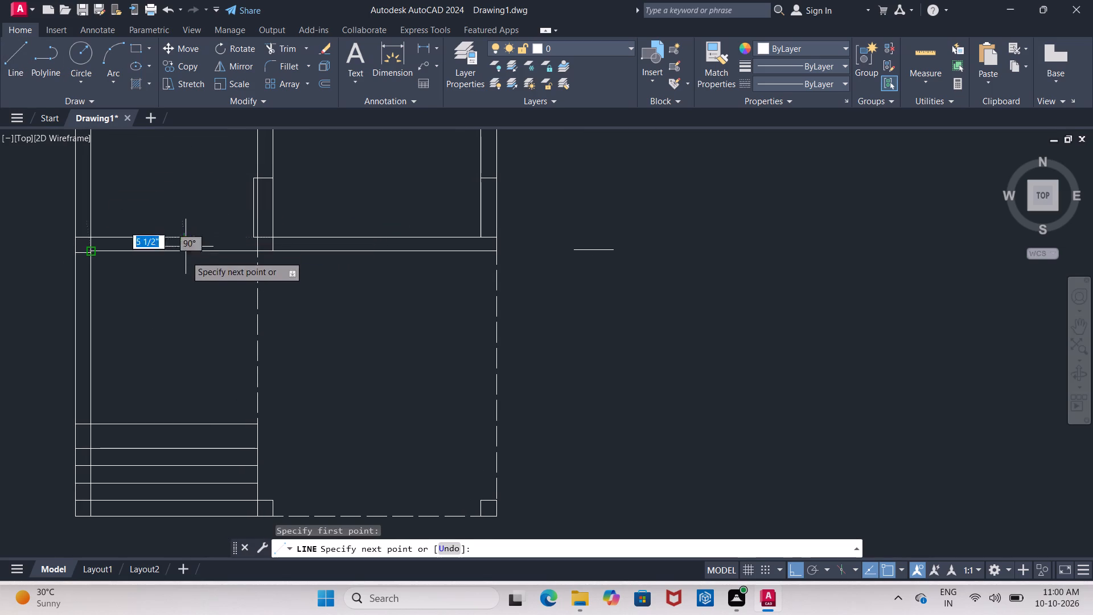
{"action": "left_click", "coordinate": [186, 262]}
{"action": "key", "text": "Escape"}
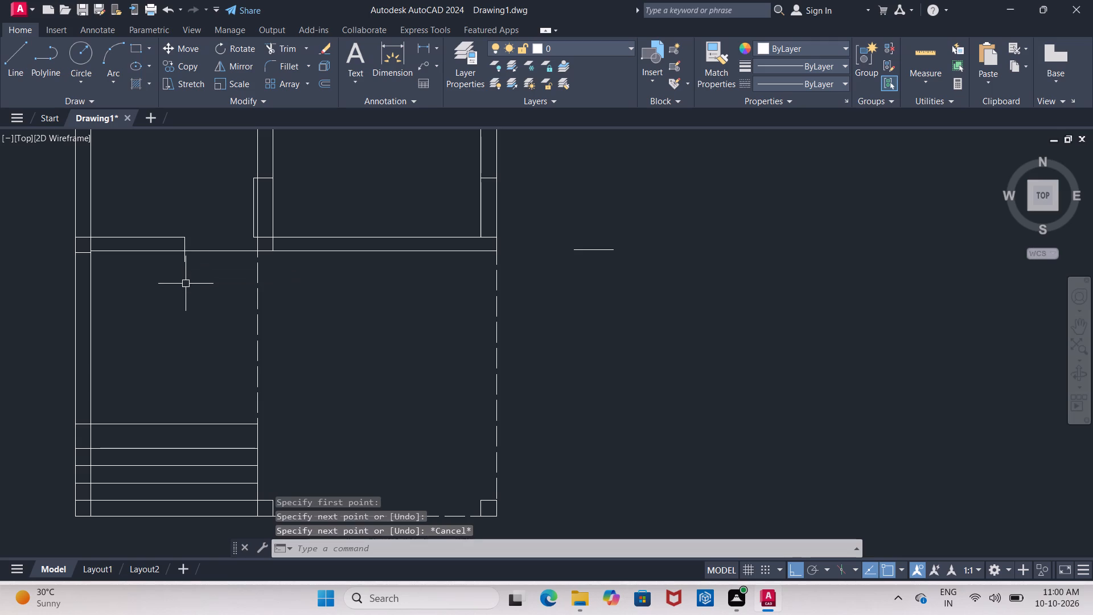
Trim the new opening-end line where it overhangs below the lower cross-wall line.
{"action": "type", "text": "tr"}
{"action": "key", "text": "Return"}
{"action": "key", "text": "Return"}
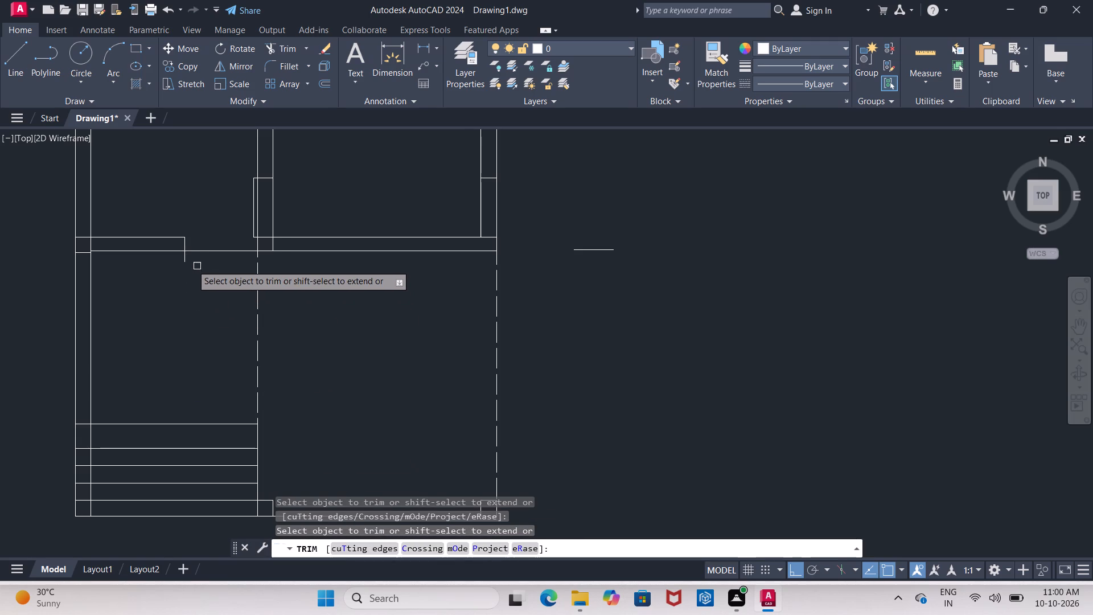
{"action": "left_click", "coordinate": [182, 261]}
{"action": "scroll", "coordinate": [180, 271], "scroll_direction": "up", "scroll_amount": 1}
{"action": "middle_click_drag", "start_coordinate": [180, 271], "coordinate": [198, 314]}
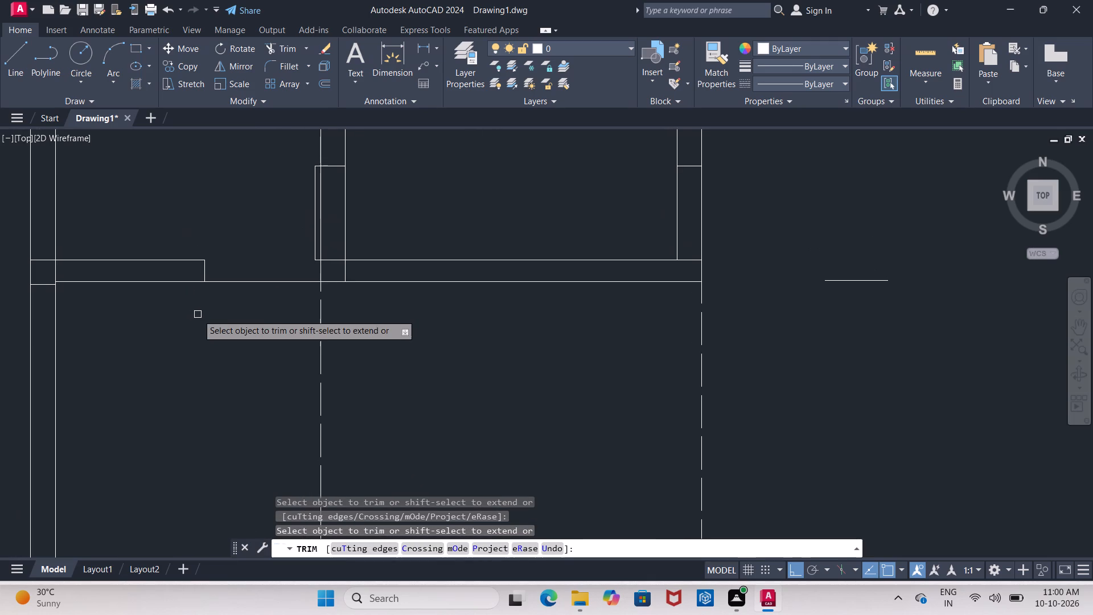
{"action": "key", "text": "Escape"}
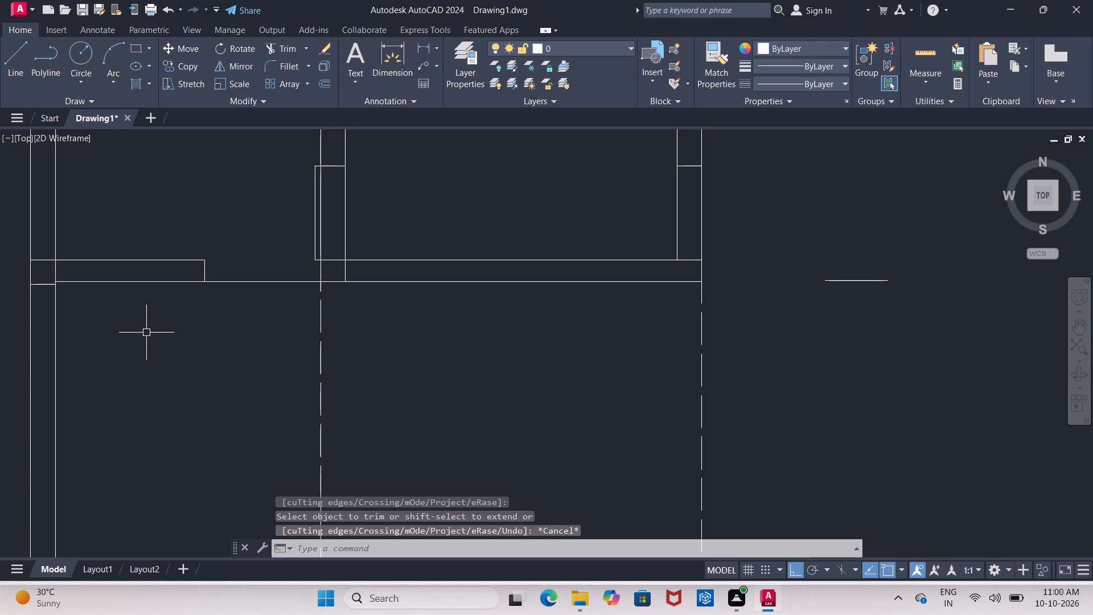
Offset the opening-end line 2" toward the left wall, and the left wall's inner face 2" toward the opening.
{"action": "key", "text": "o"}
{"action": "key", "text": "Return"}
{"action": "key", "text": "2"}
{"action": "key", "text": "shift+quotedbl"}
{"action": "key", "text": "Return"}
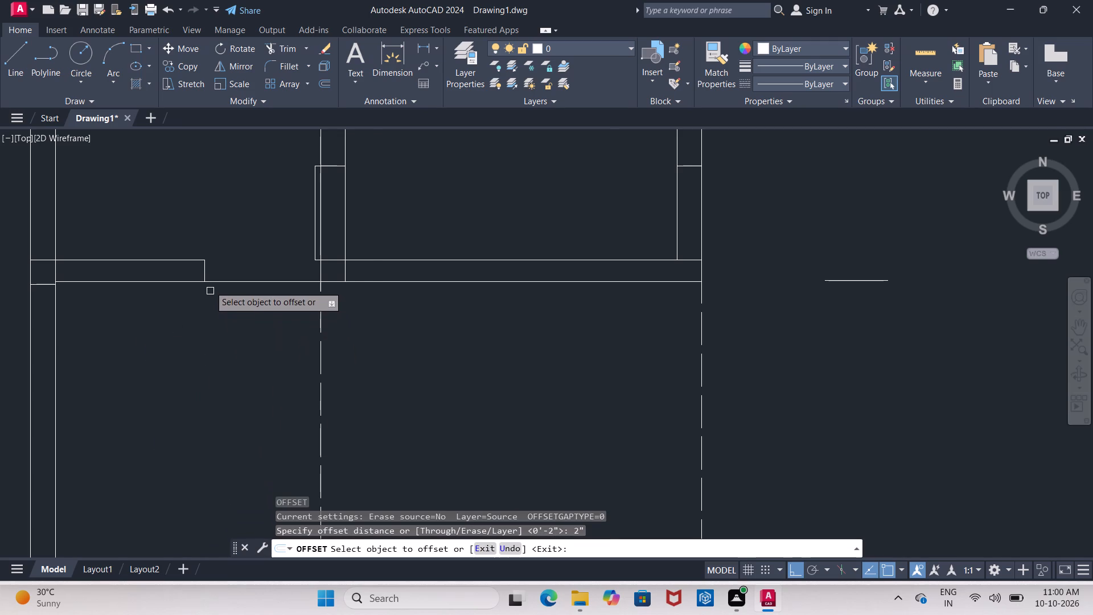
{"action": "left_click", "coordinate": [204, 272]}
{"action": "left_click", "coordinate": [185, 273]}
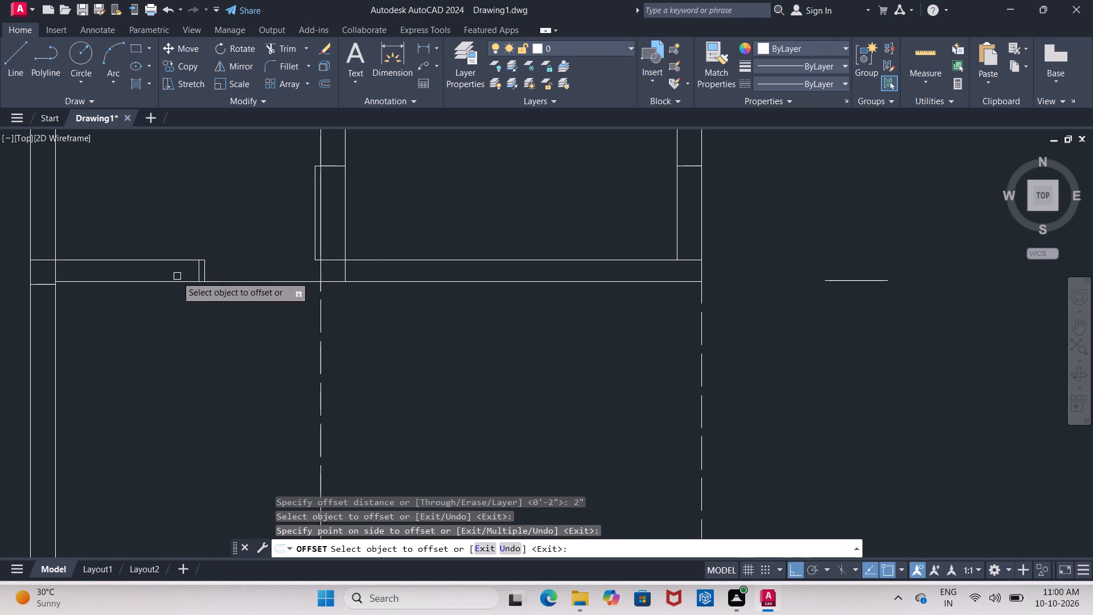
{"action": "left_click", "coordinate": [55, 273]}
{"action": "left_click", "coordinate": [99, 272]}
{"action": "key", "text": "Escape"}
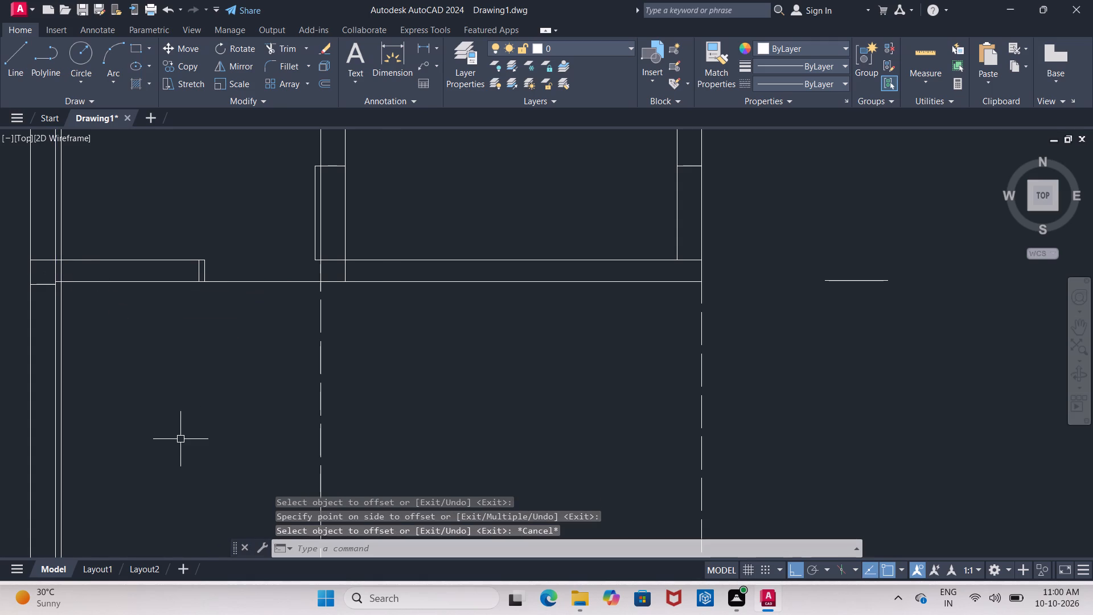
Trim the 2" offset of the left wall's inner face above and below the cross wall.
{"action": "type", "text": "tr"}
{"action": "key", "text": "Return"}
{"action": "key", "text": "Return"}
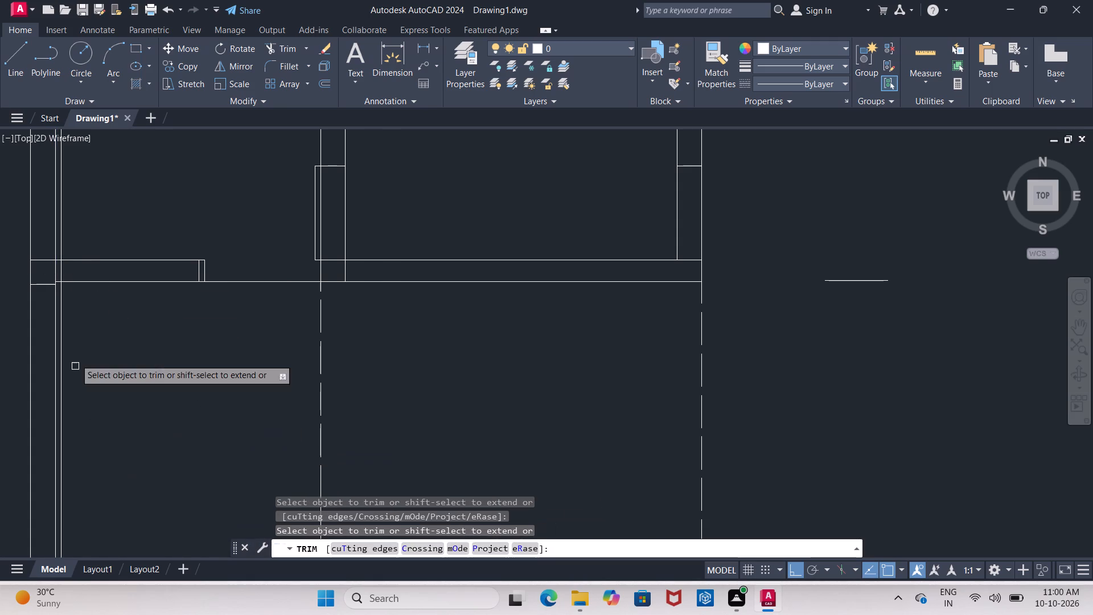
{"action": "left_click", "coordinate": [63, 225]}
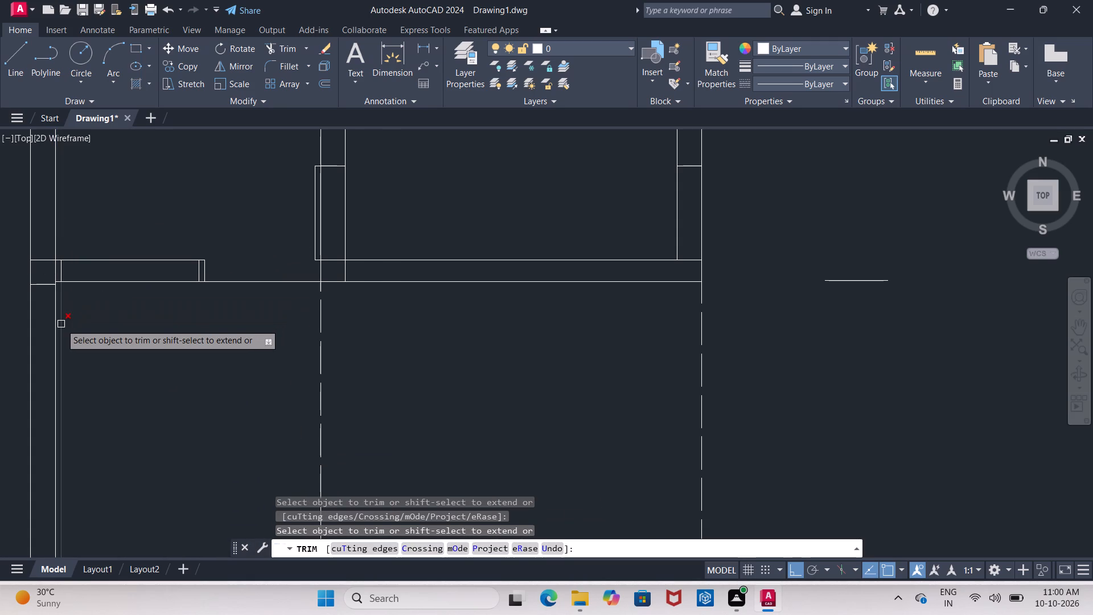
{"action": "left_click", "coordinate": [61, 323]}
{"action": "middle_click_drag", "start_coordinate": [68, 297], "coordinate": [82, 314]}
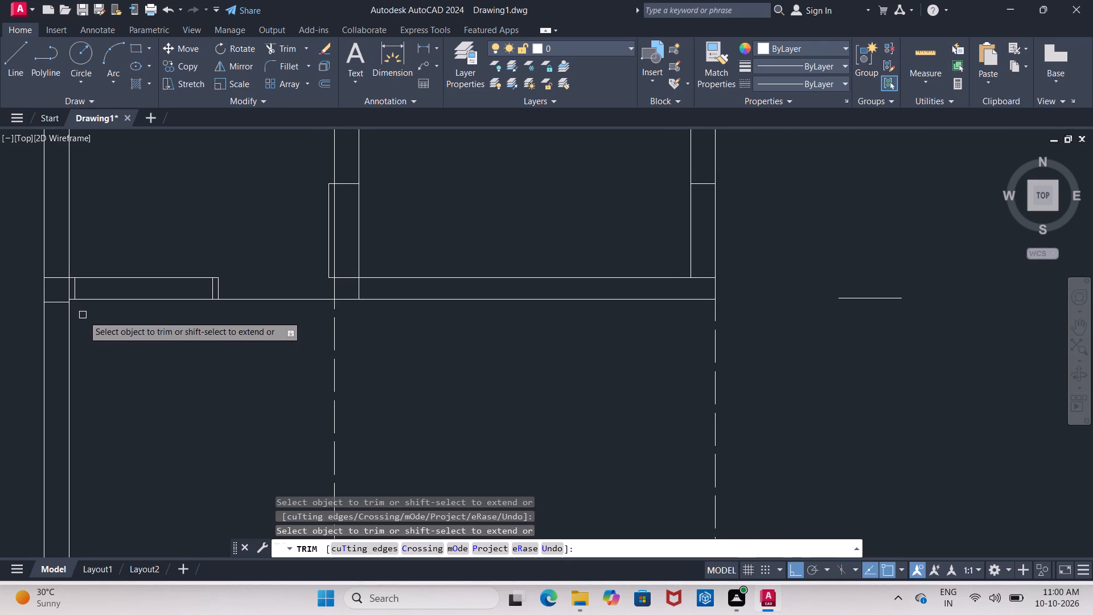
{"action": "middle_click_drag", "start_coordinate": [118, 334], "coordinate": [137, 357]}
{"action": "middle_click_drag", "start_coordinate": [187, 357], "coordinate": [172, 354]}
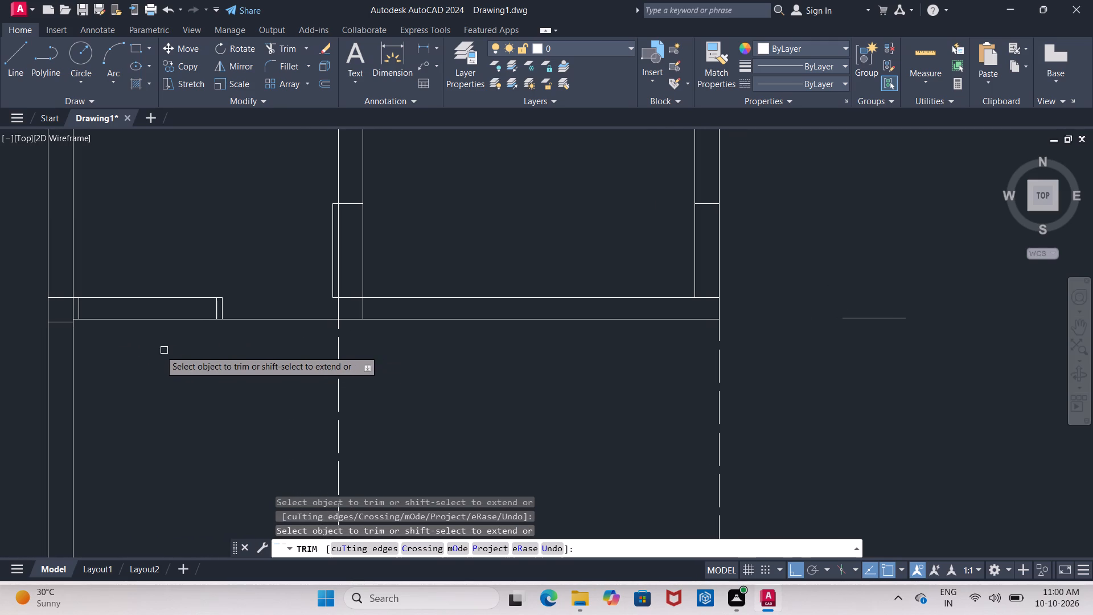
{"action": "key", "text": "Escape"}
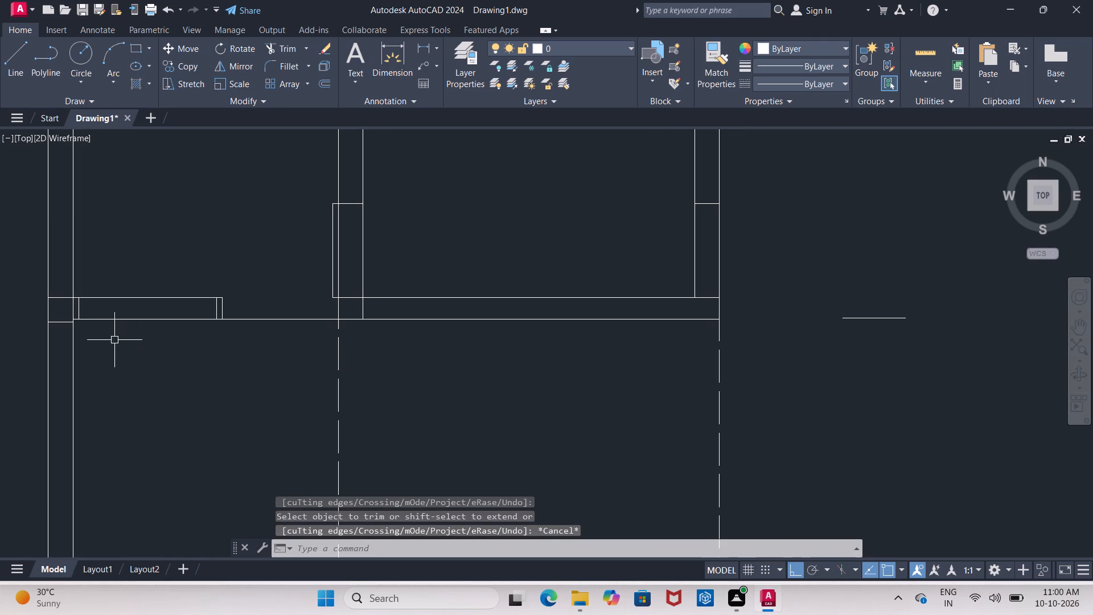
Move the short horizontal line across the left wall up 1" onto the lower cross-wall line.
{"action": "scroll", "coordinate": [105, 340], "scroll_direction": "up", "scroll_amount": 2}
{"action": "middle_click_drag", "start_coordinate": [112, 341], "coordinate": [220, 349]}
{"action": "left_click", "coordinate": [94, 305]}
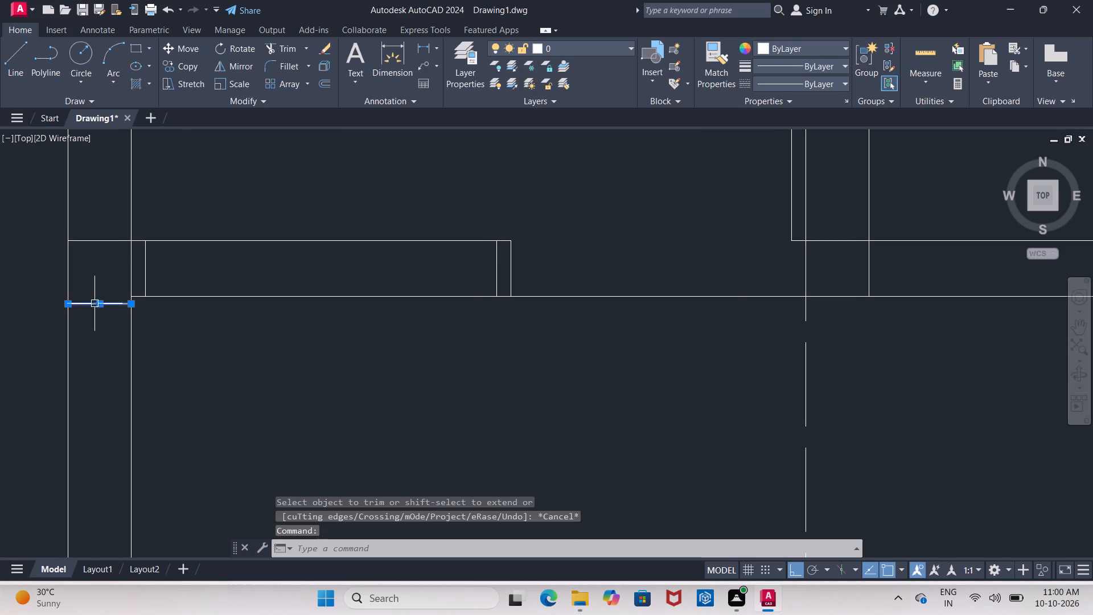
{"action": "left_click", "coordinate": [172, 47]}
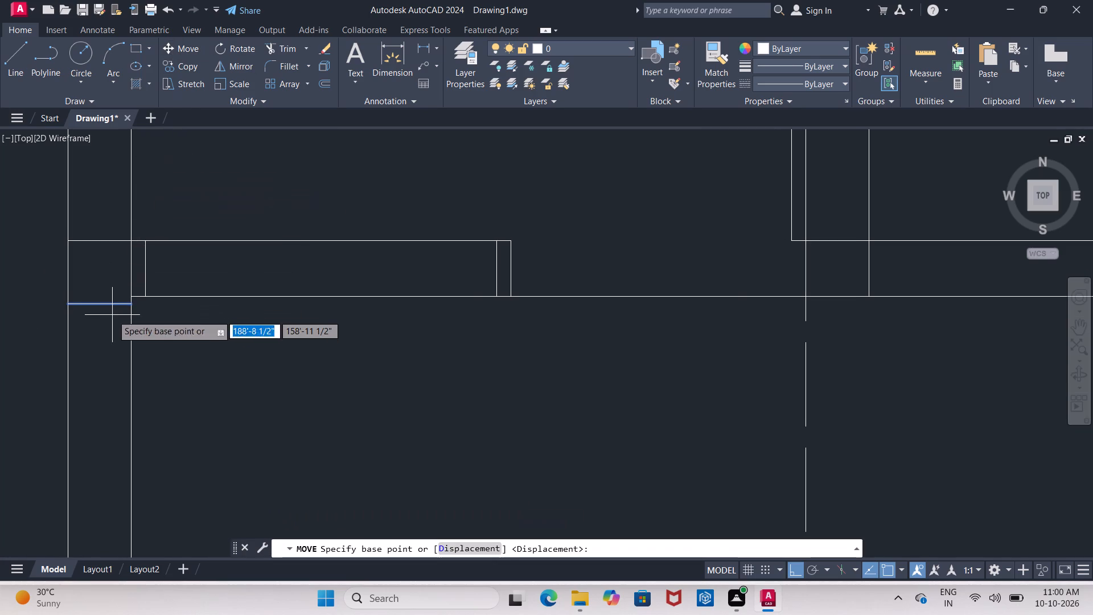
{"action": "left_click", "coordinate": [130, 303]}
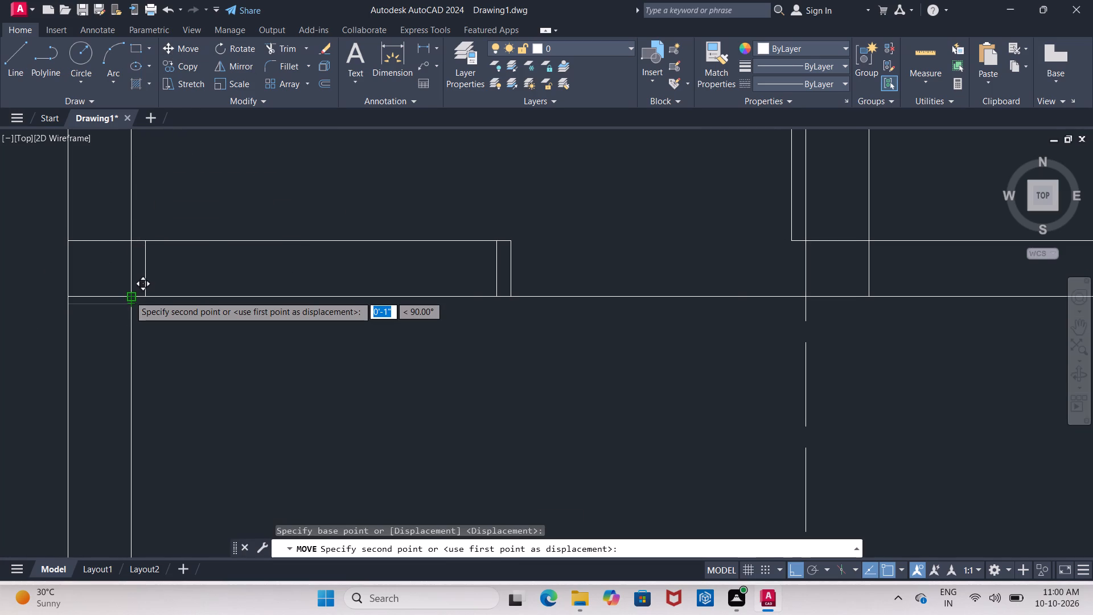
{"action": "left_click", "coordinate": [131, 296]}
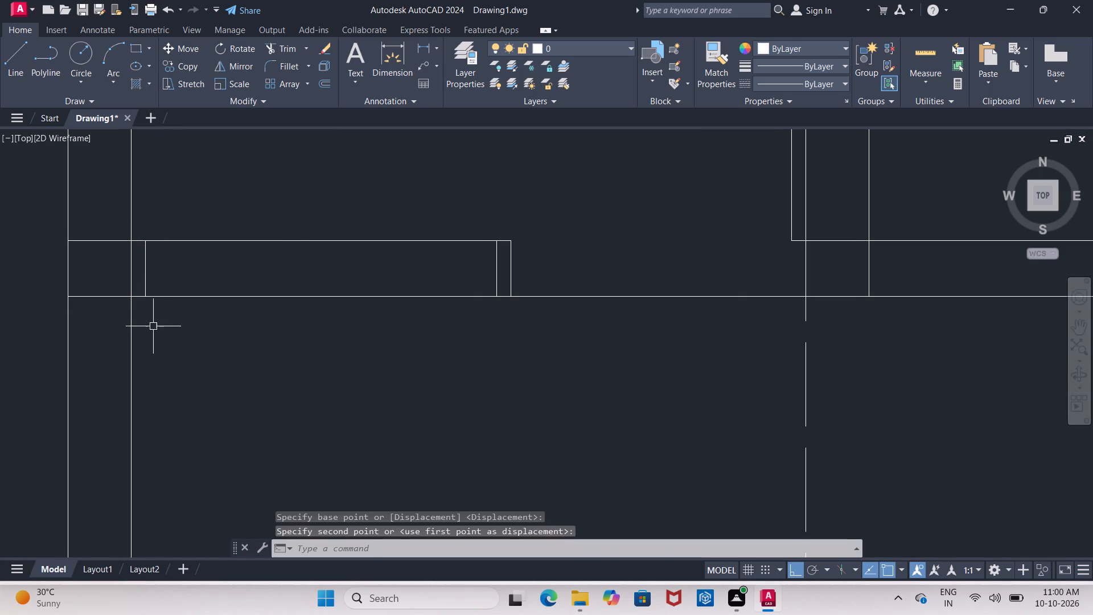
{"action": "key", "text": "Escape"}
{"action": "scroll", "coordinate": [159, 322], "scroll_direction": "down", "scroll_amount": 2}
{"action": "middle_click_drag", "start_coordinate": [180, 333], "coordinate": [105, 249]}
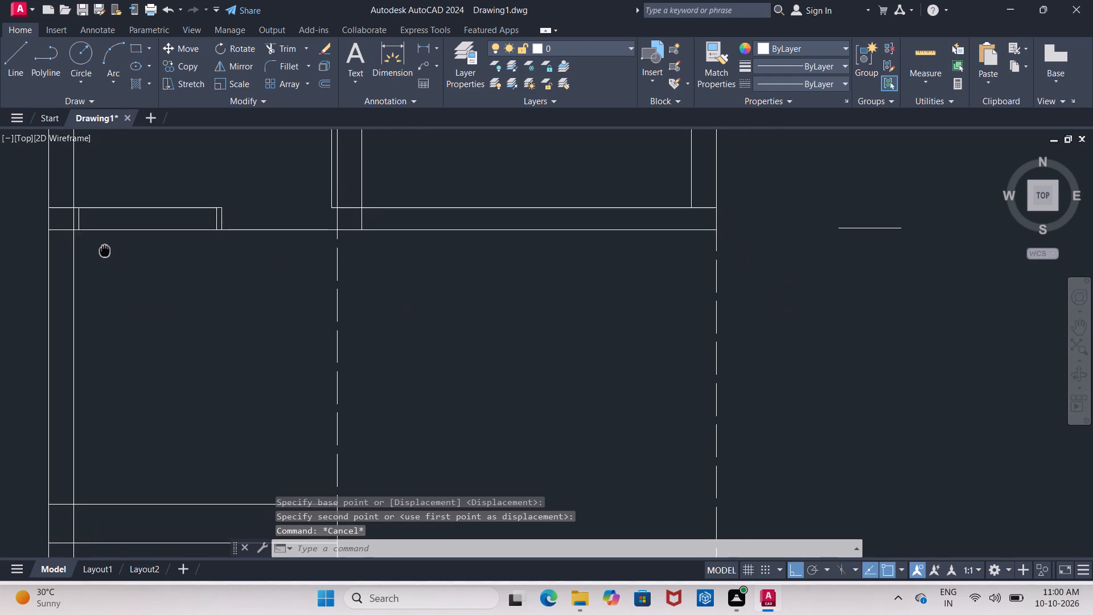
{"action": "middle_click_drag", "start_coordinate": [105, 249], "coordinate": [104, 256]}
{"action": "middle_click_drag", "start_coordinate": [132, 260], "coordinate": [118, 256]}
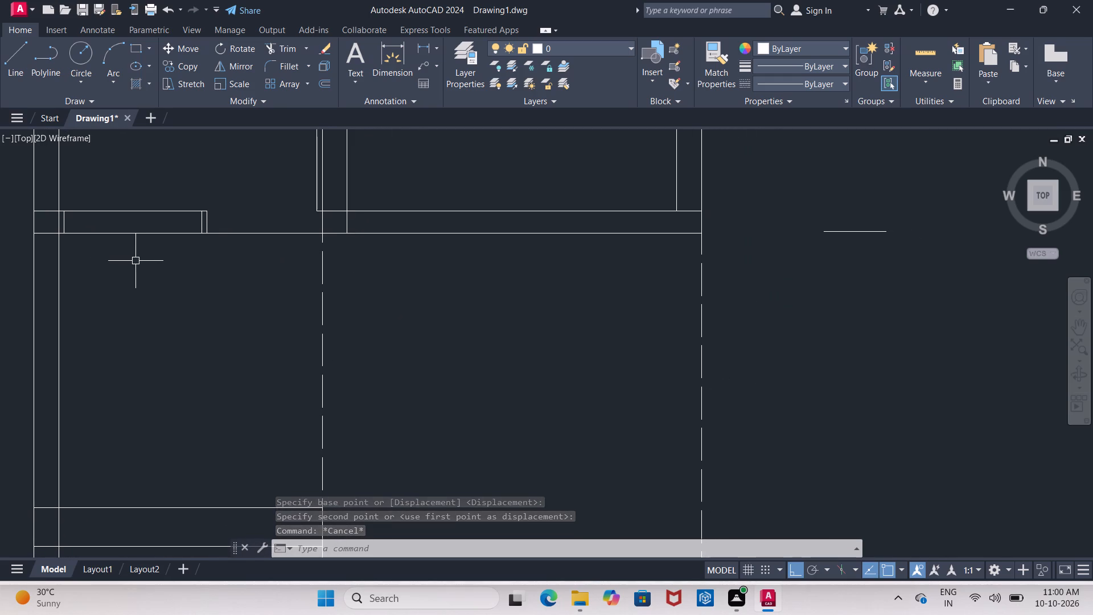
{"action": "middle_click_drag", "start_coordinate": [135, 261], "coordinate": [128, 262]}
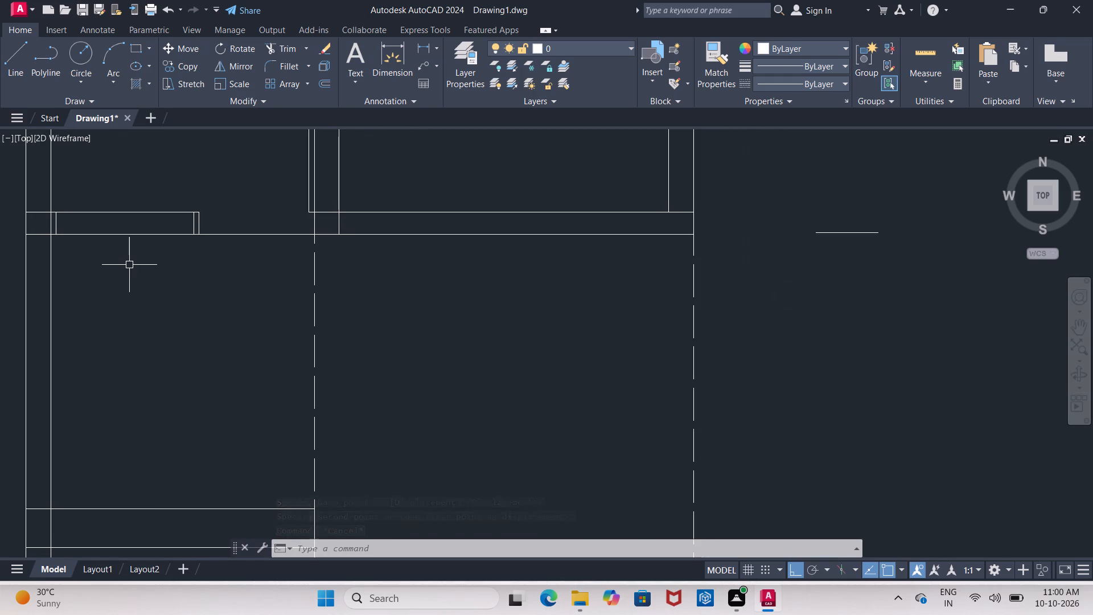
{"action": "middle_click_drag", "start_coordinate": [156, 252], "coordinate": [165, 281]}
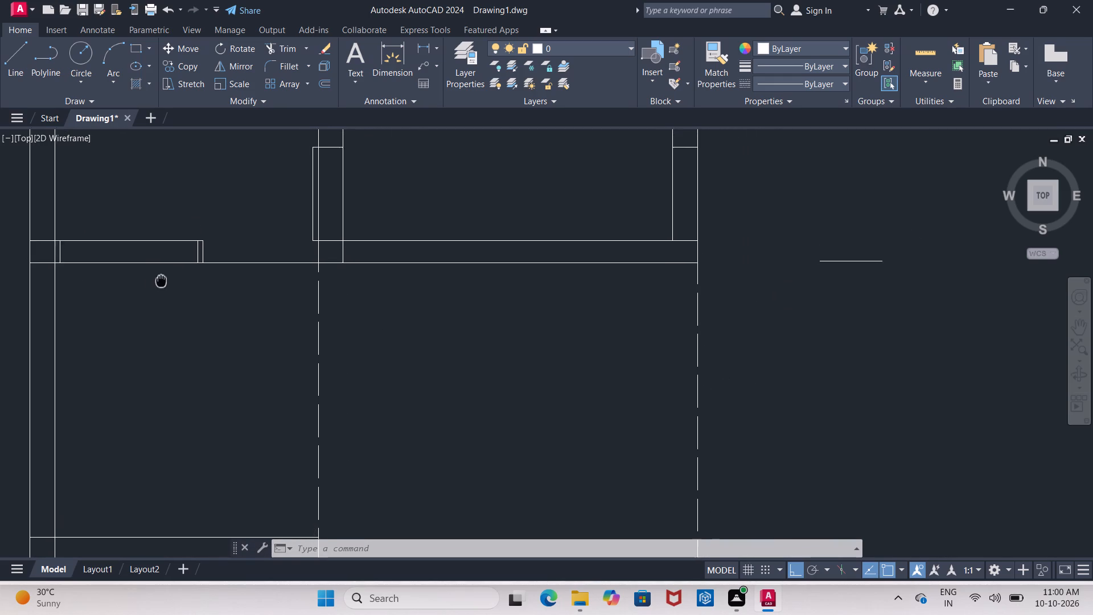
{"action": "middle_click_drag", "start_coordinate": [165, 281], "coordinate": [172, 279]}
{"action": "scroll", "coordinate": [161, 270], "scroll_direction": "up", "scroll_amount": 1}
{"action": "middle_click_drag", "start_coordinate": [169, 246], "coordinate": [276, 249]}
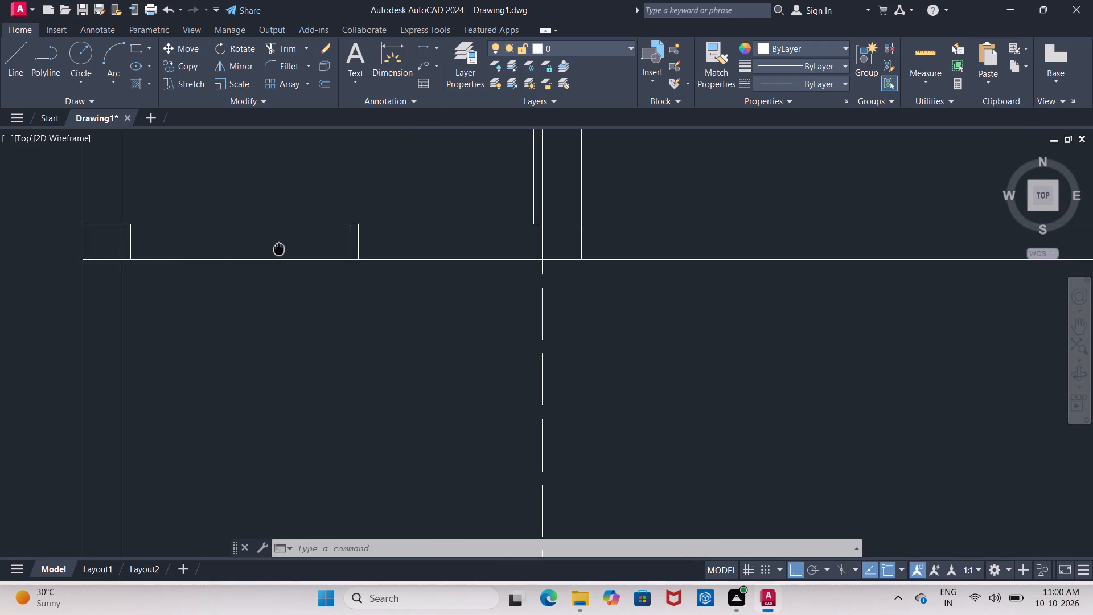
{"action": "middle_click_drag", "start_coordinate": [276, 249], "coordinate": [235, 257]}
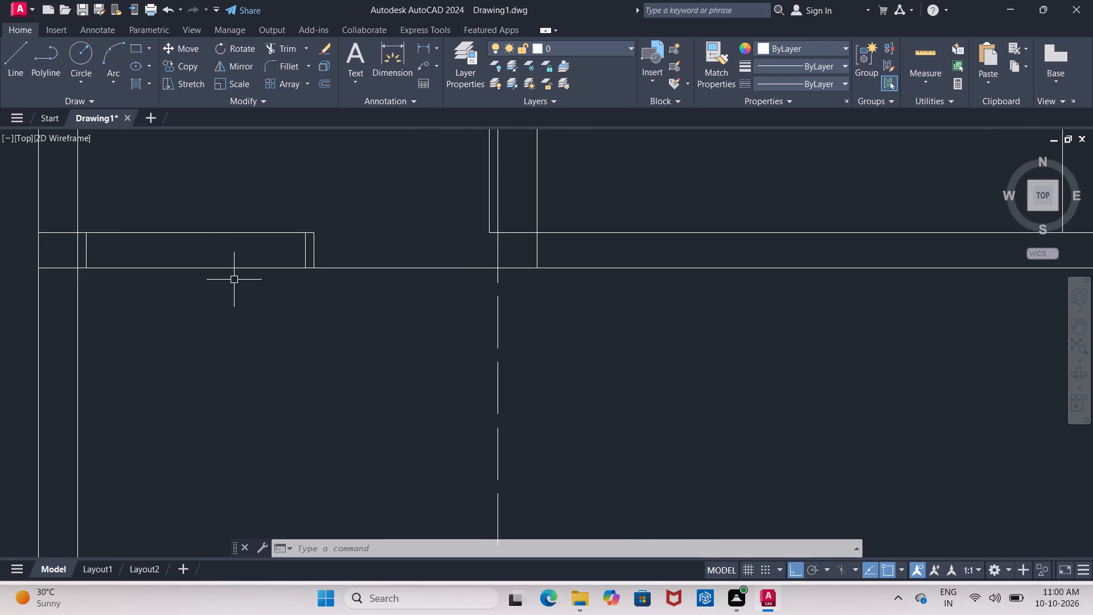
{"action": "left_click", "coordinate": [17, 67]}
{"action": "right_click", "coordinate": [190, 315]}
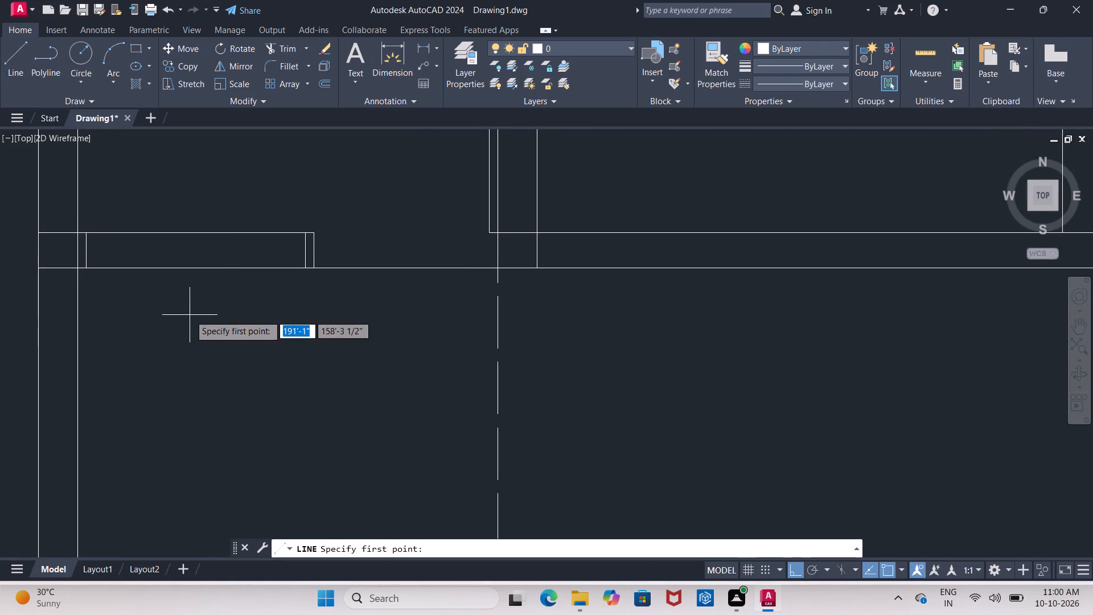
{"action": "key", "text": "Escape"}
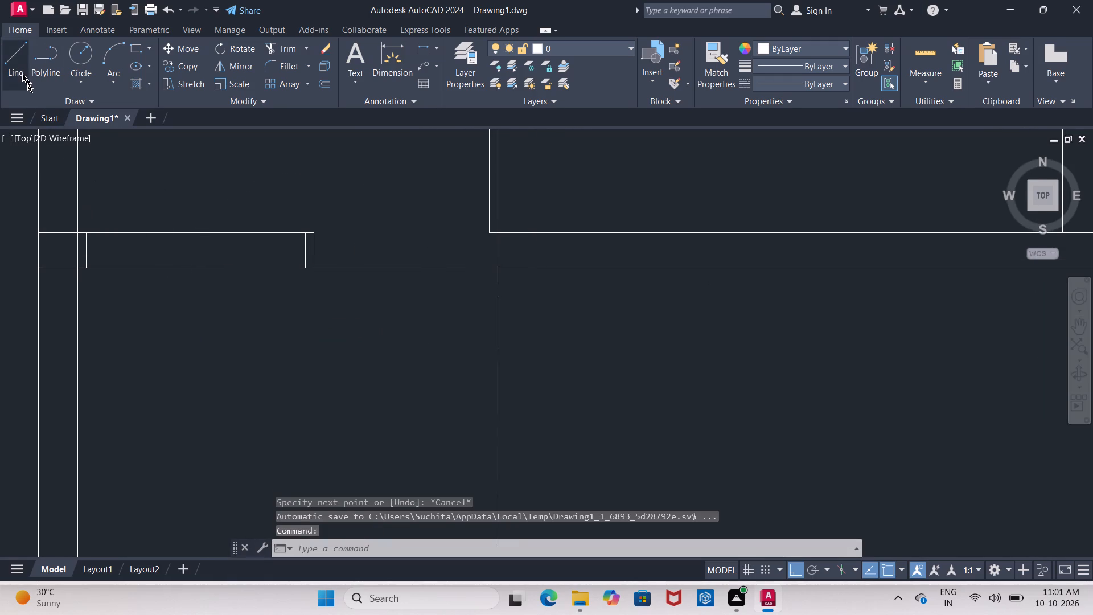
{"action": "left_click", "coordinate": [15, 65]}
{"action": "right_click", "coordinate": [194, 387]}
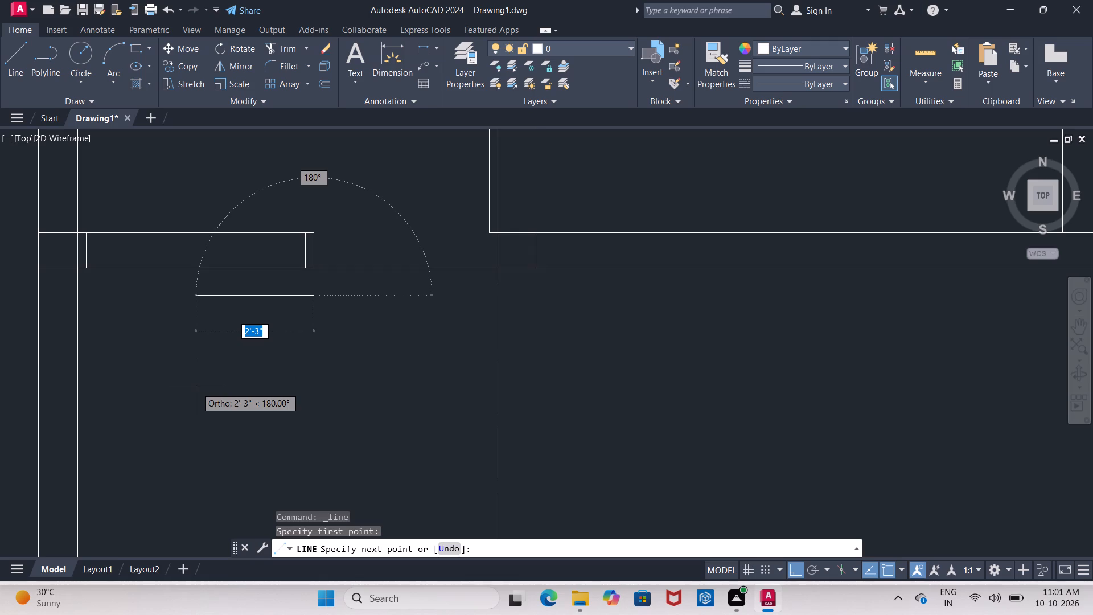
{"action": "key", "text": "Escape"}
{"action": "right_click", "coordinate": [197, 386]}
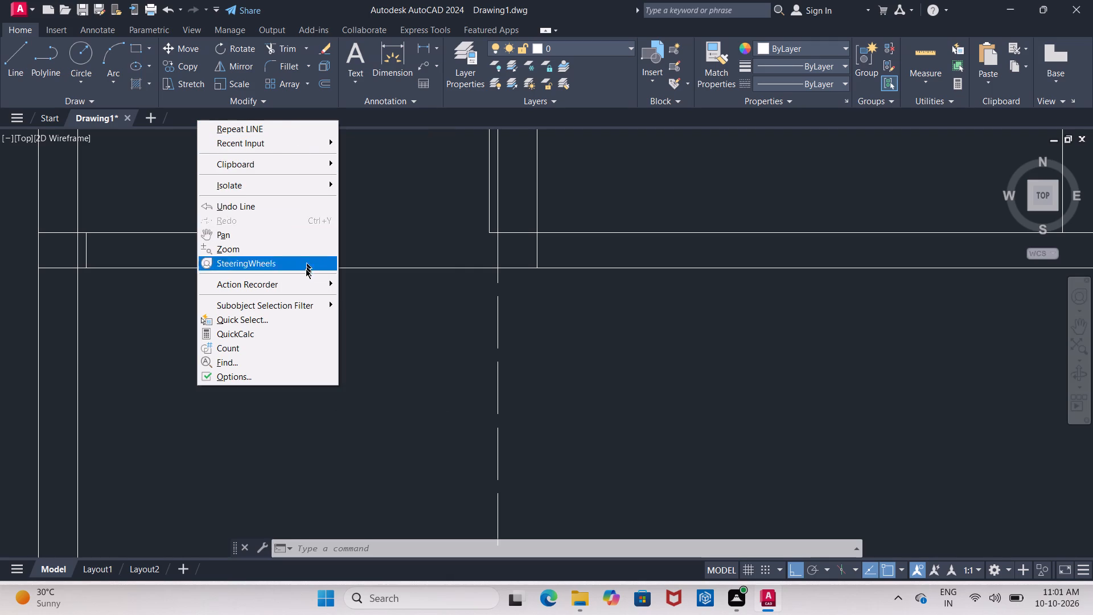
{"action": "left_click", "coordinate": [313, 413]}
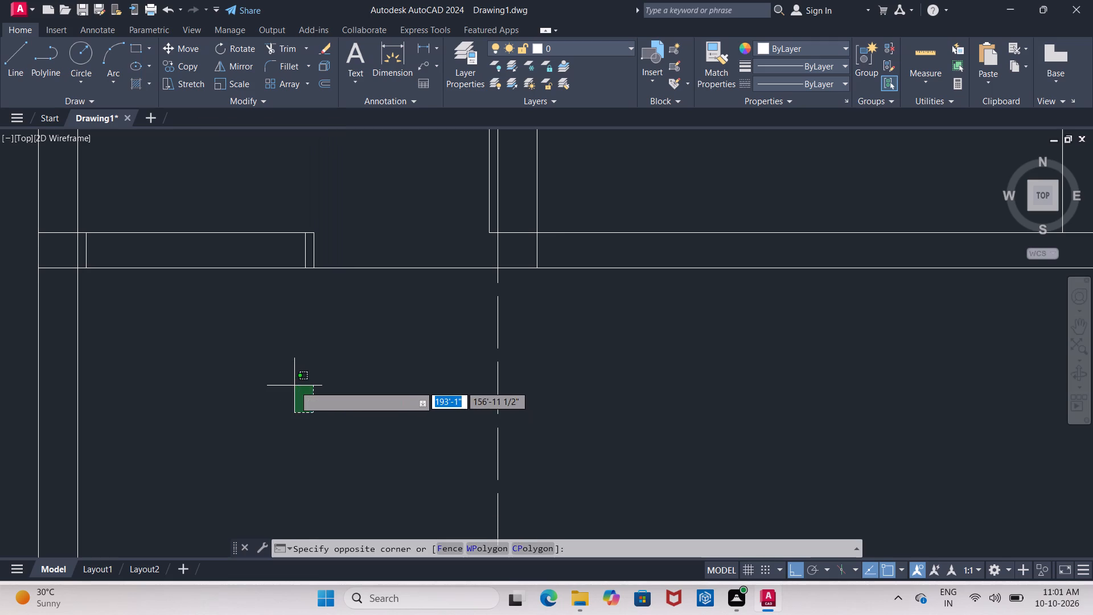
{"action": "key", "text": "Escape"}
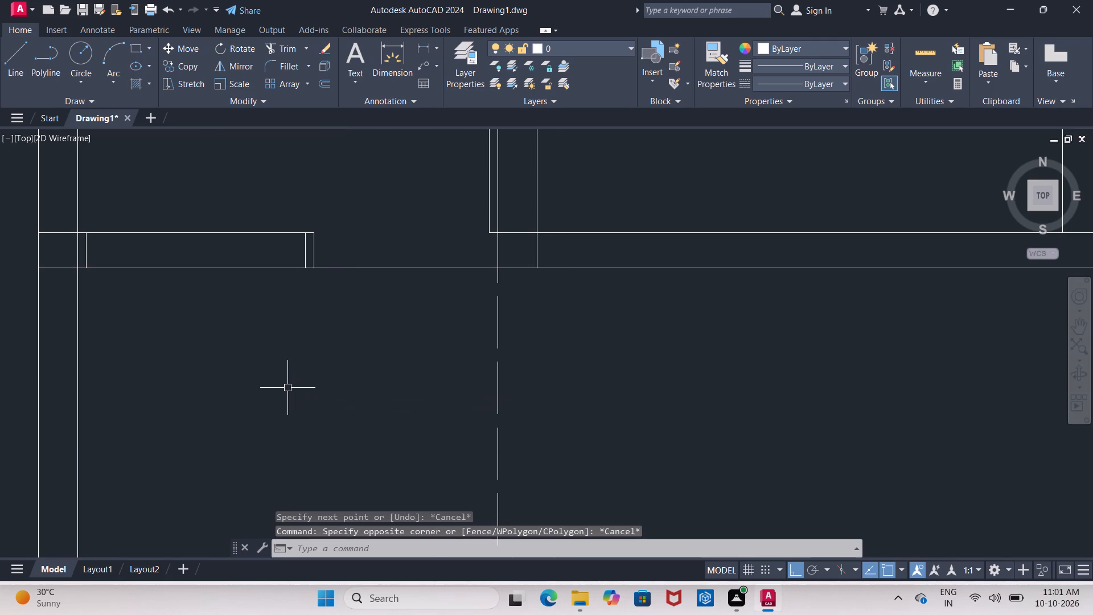
Calculate 9 ÷ 2 in Calculator, and offset the upper cross-wall line beside the left wall 4.4" downward.
{"action": "key", "text": "o"}
{"action": "key", "text": "Return"}
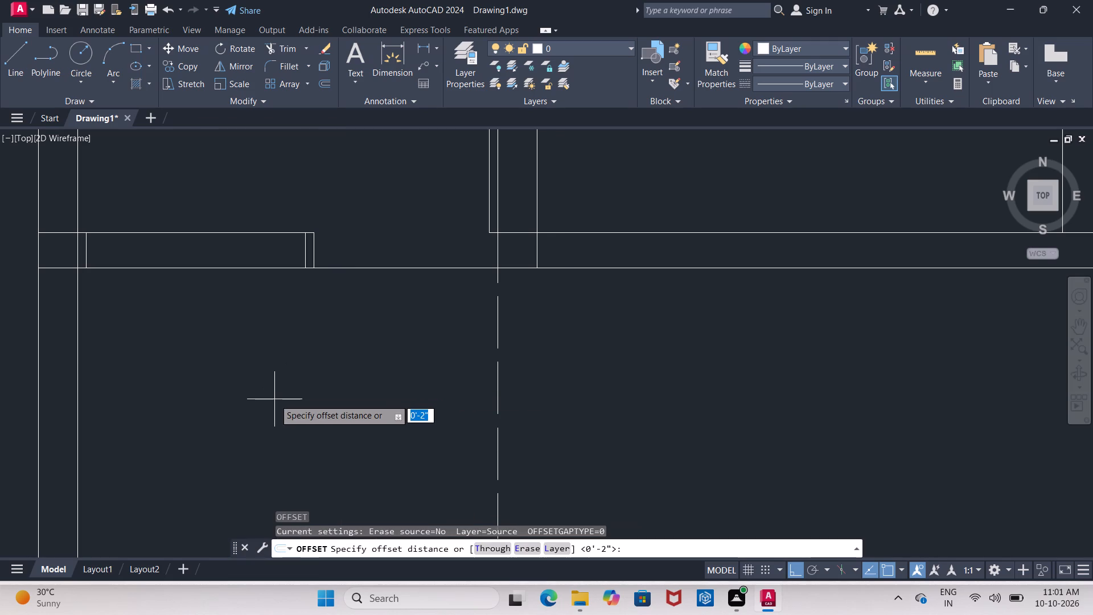
{"action": "type", "text": "1."}
{"action": "key", "text": "BackSpace"}
{"action": "key", "text": "BackSpace"}
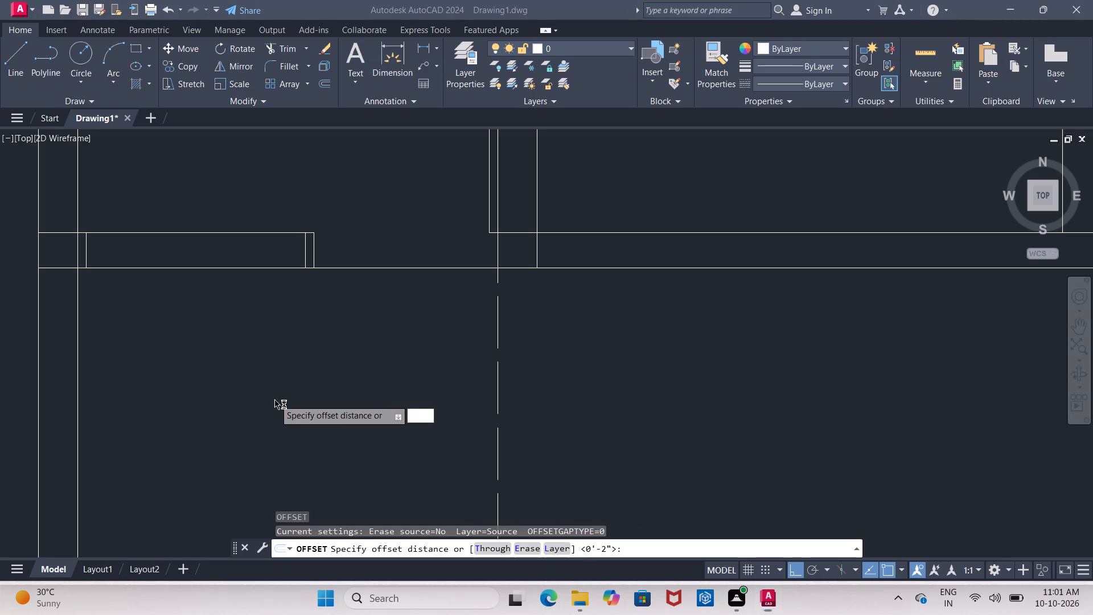
{"action": "type", "text": "9/2"}
{"action": "key", "text": "Return"}
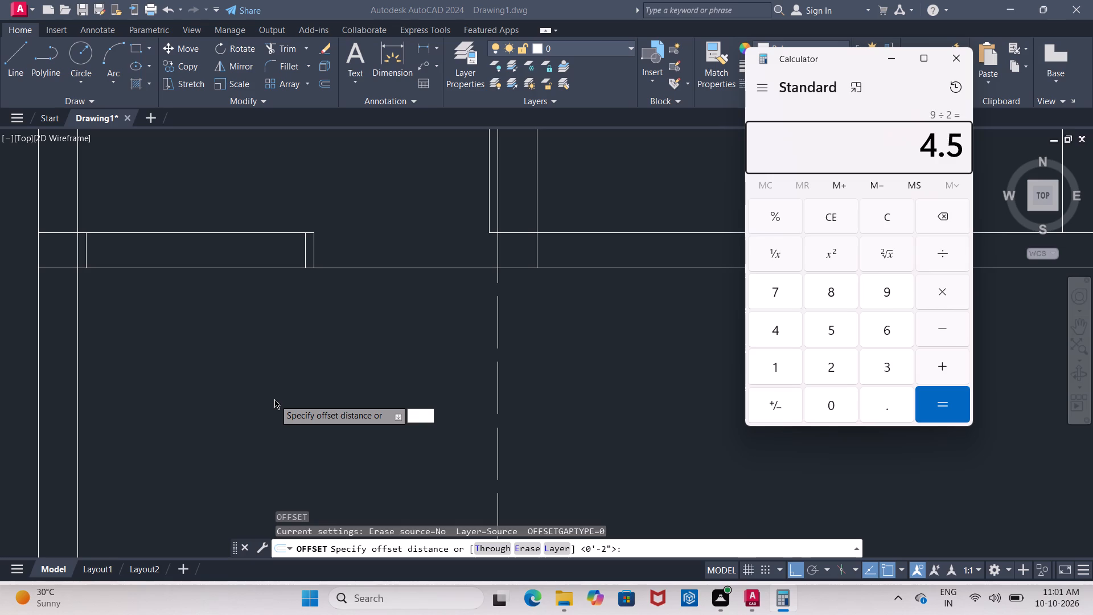
{"action": "left_click", "coordinate": [969, 56]}
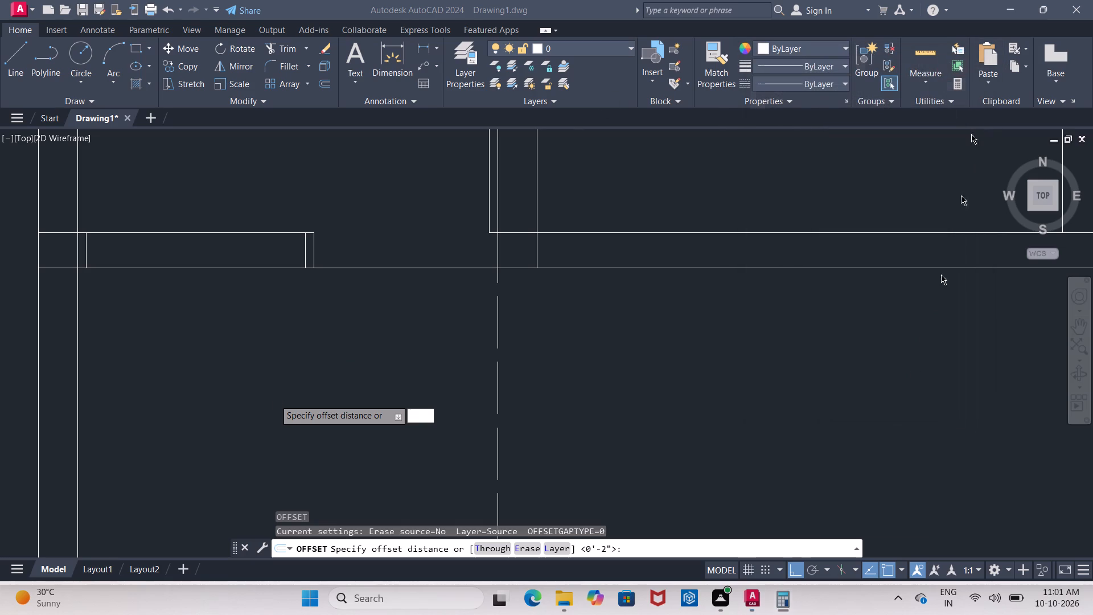
{"action": "key", "text": "o"}
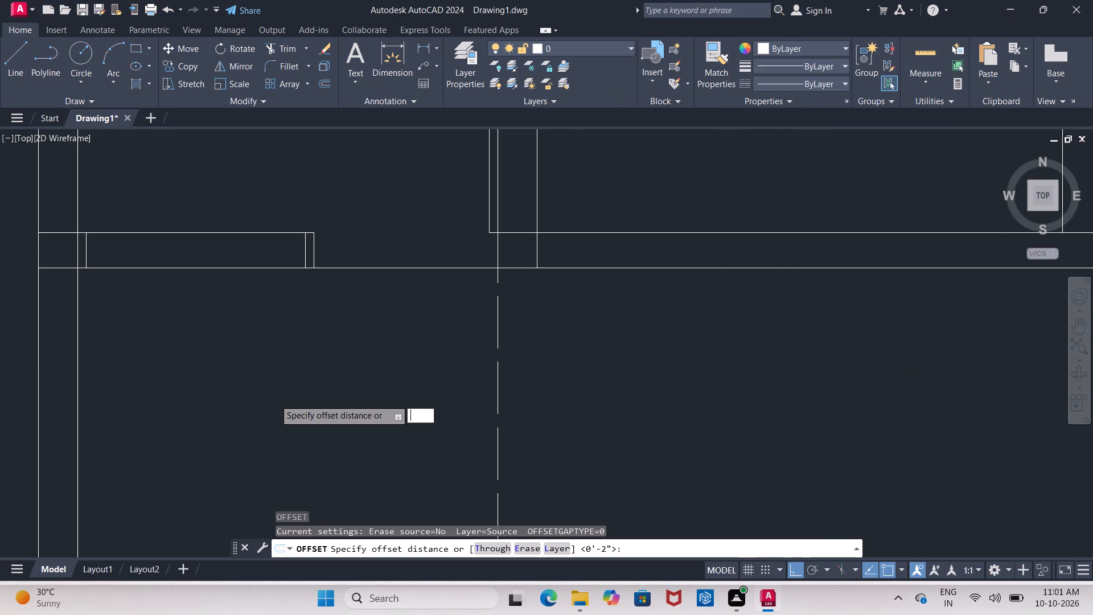
{"action": "key", "text": "Return"}
{"action": "type", "text": "4.4\""}
{"action": "key", "text": "Return"}
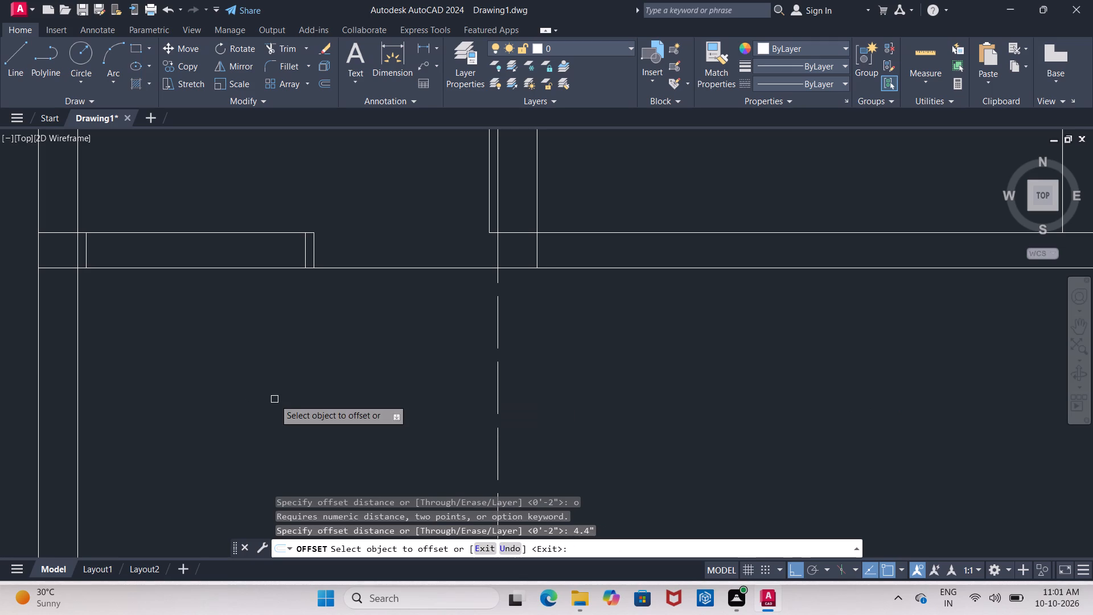
{"action": "left_click", "coordinate": [200, 231]}
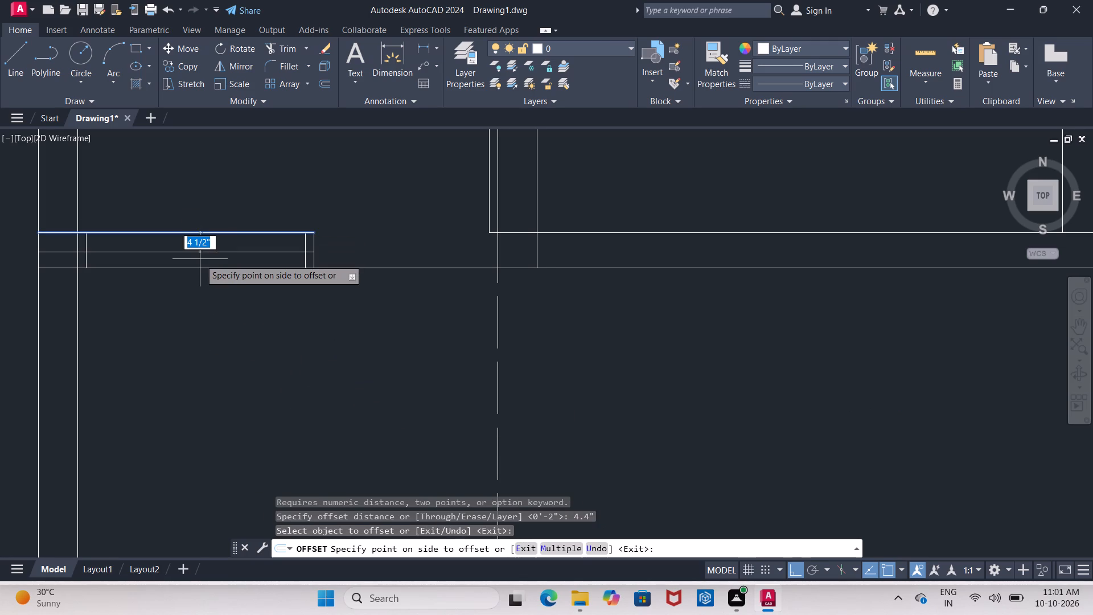
{"action": "left_click", "coordinate": [200, 259]}
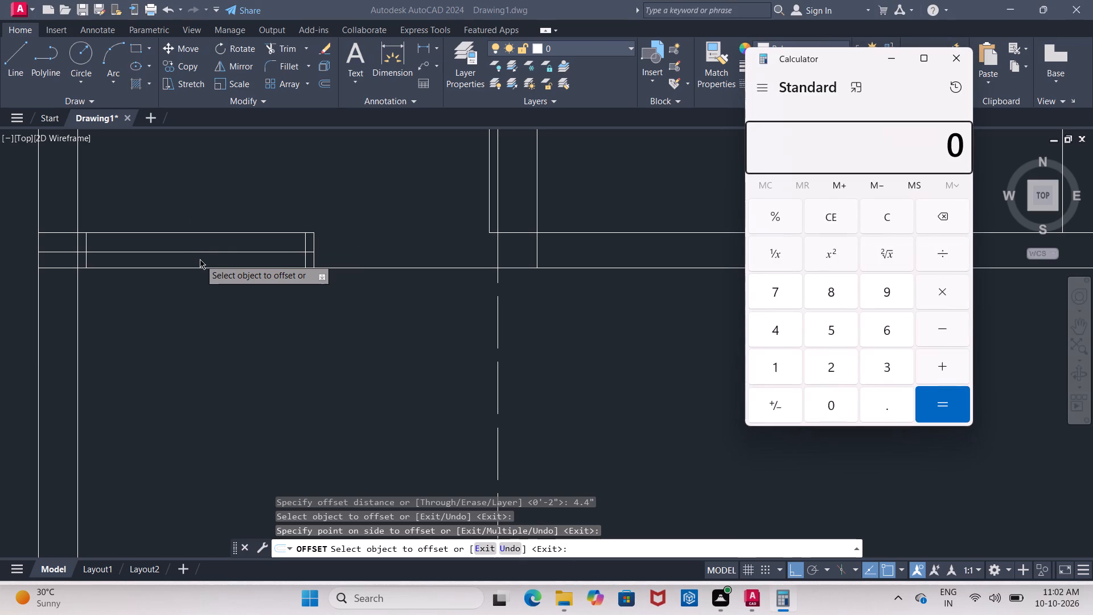
Calculate 4.4 ÷ 2 in Calculator, and close it to return to the drawing.
{"action": "type", "text": "4.4"}
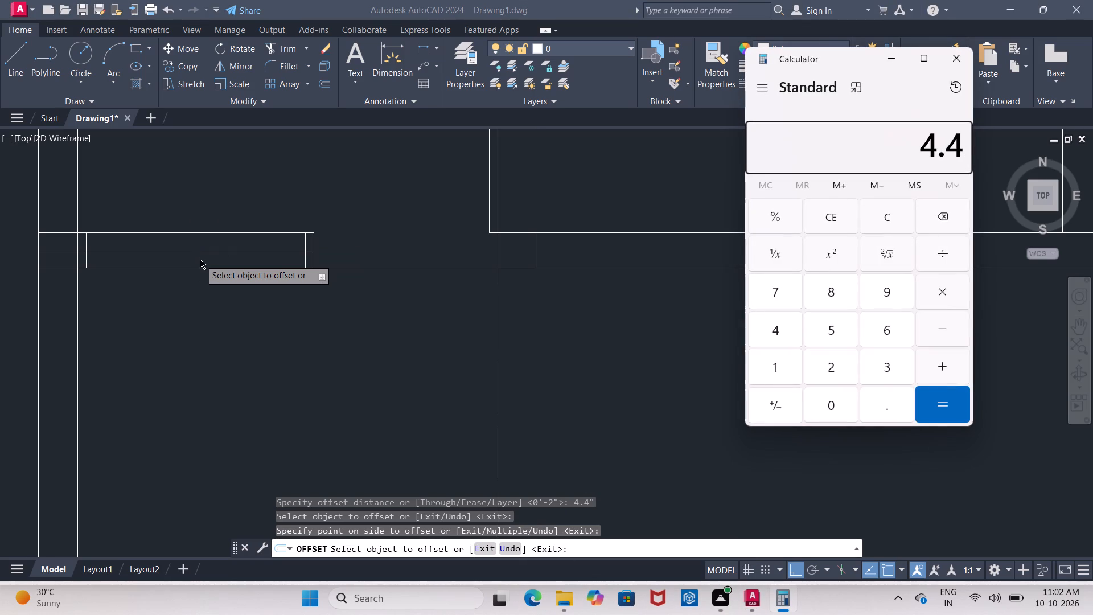
{"action": "type", "text": "/2"}
{"action": "key", "text": "Return"}
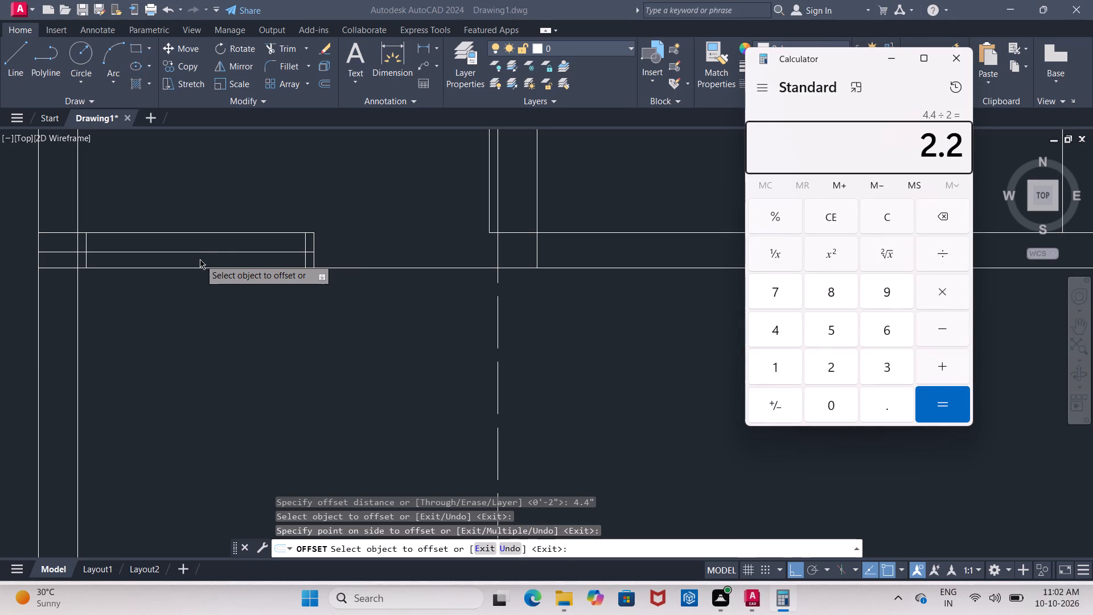
{"action": "left_click_drag", "start_coordinate": [952, 55], "coordinate": [954, 63]}
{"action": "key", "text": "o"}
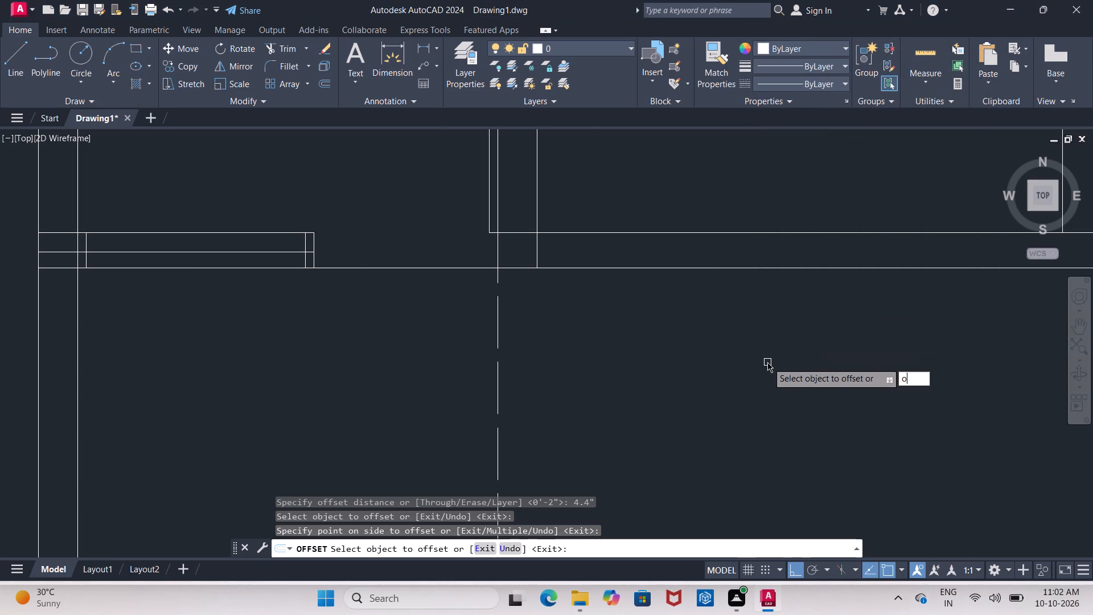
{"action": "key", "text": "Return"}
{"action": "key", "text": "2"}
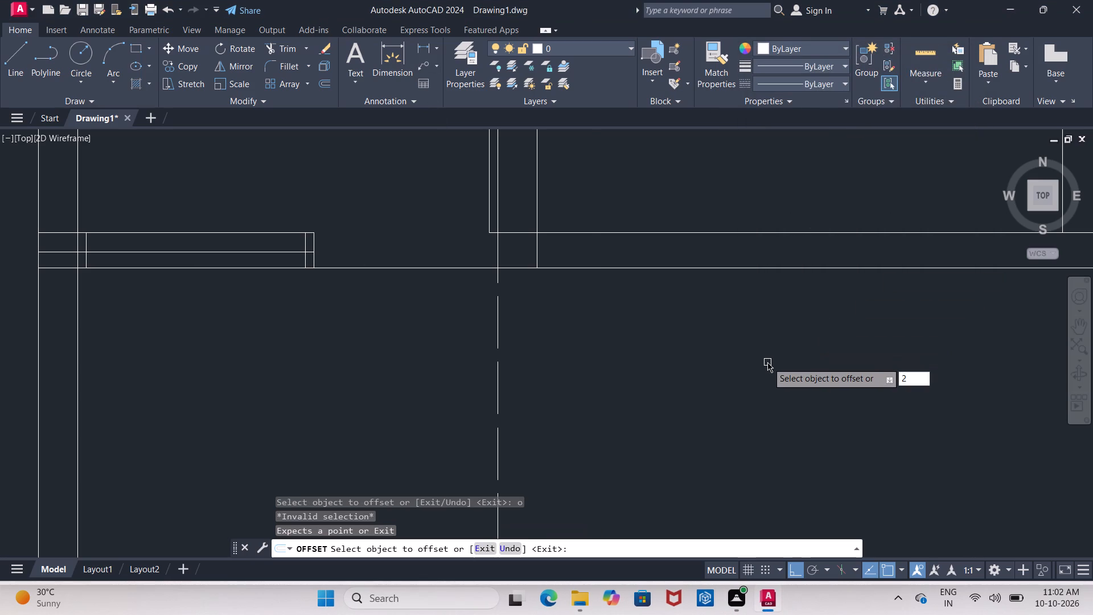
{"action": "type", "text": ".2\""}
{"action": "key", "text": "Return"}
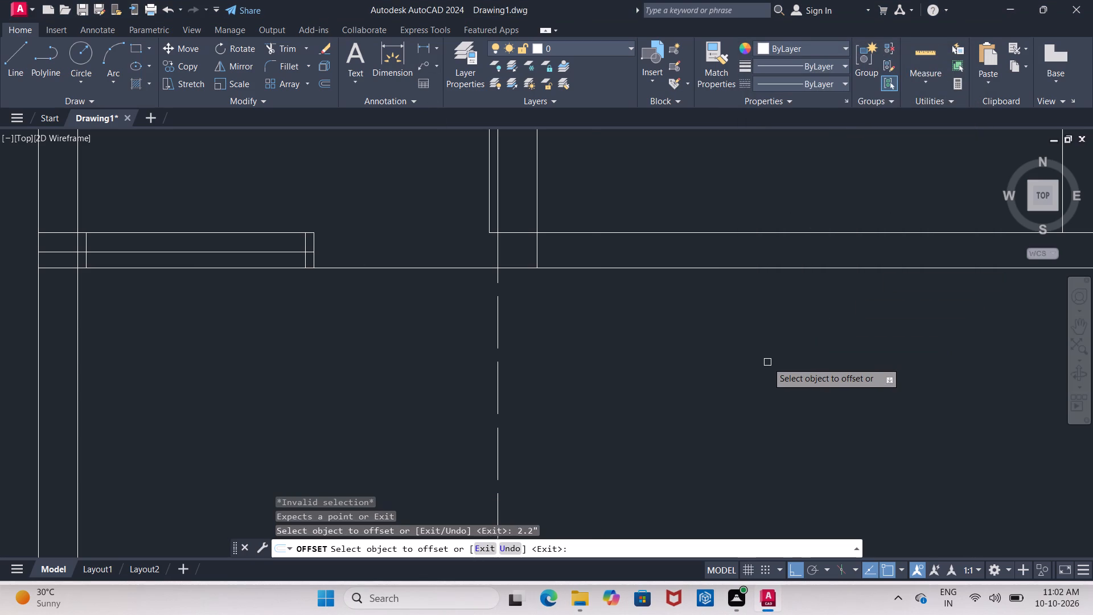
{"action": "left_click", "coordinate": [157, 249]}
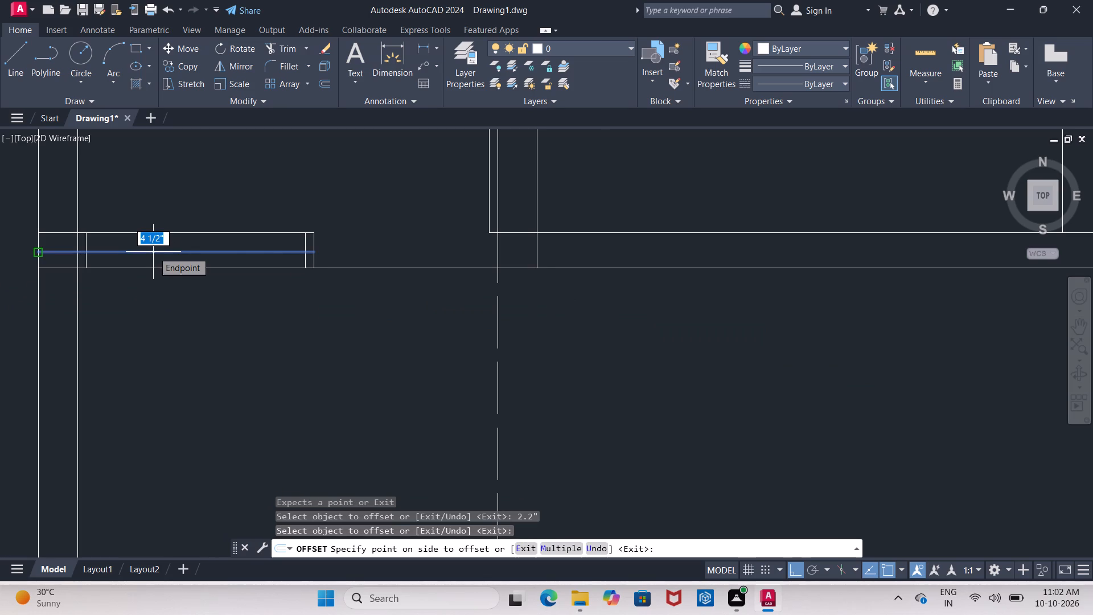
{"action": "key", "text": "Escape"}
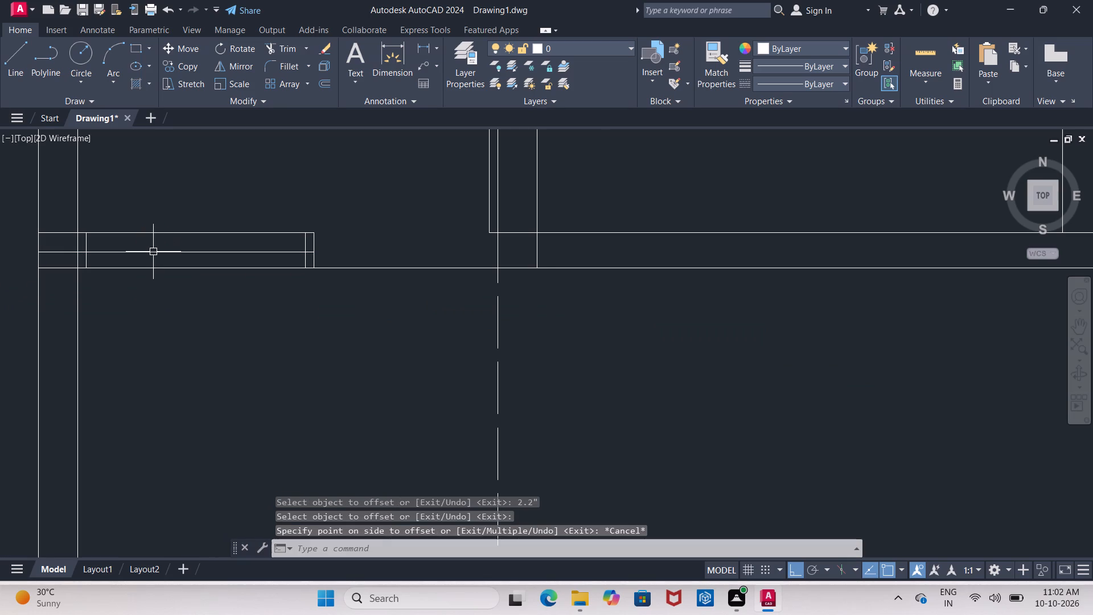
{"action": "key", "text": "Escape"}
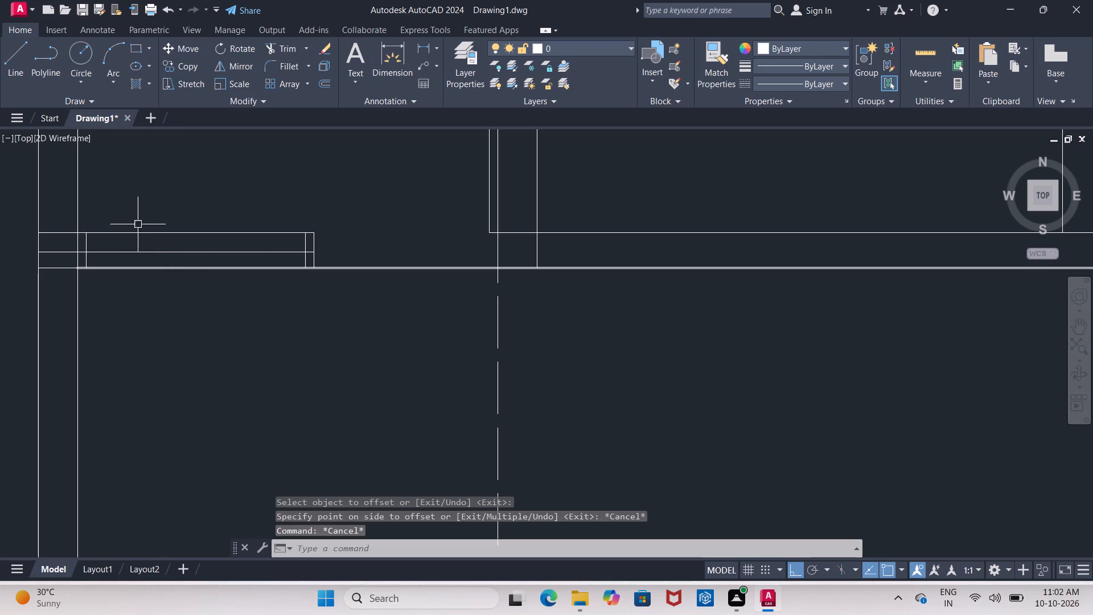
Trim the cross-wall opening's middle line beyond both 2" end lines so it spans only between them.
{"action": "type", "text": "re"}
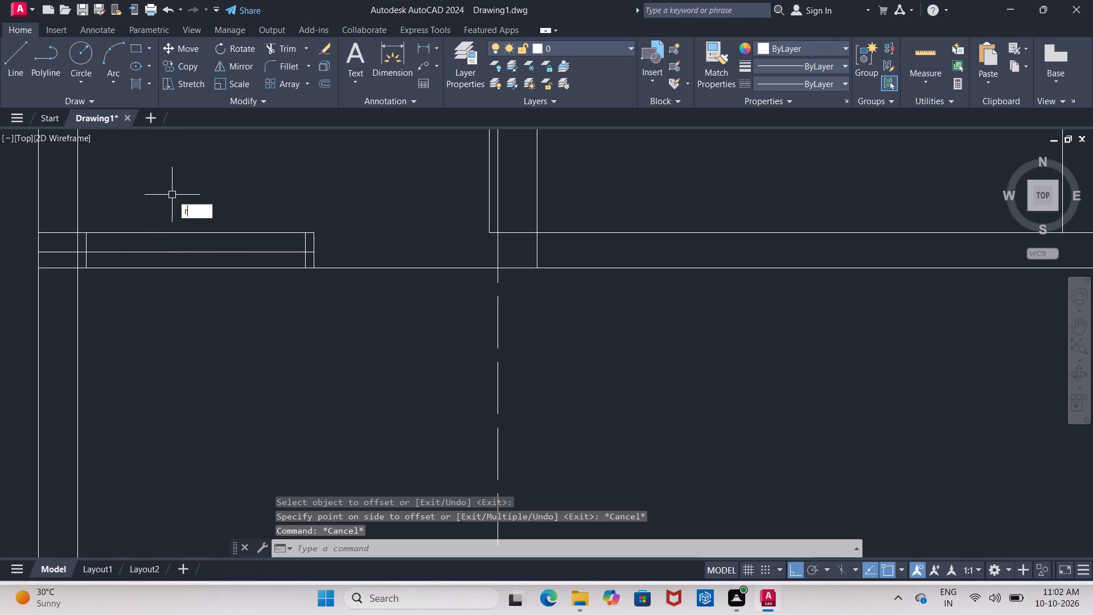
{"action": "key", "text": "BackSpace"}
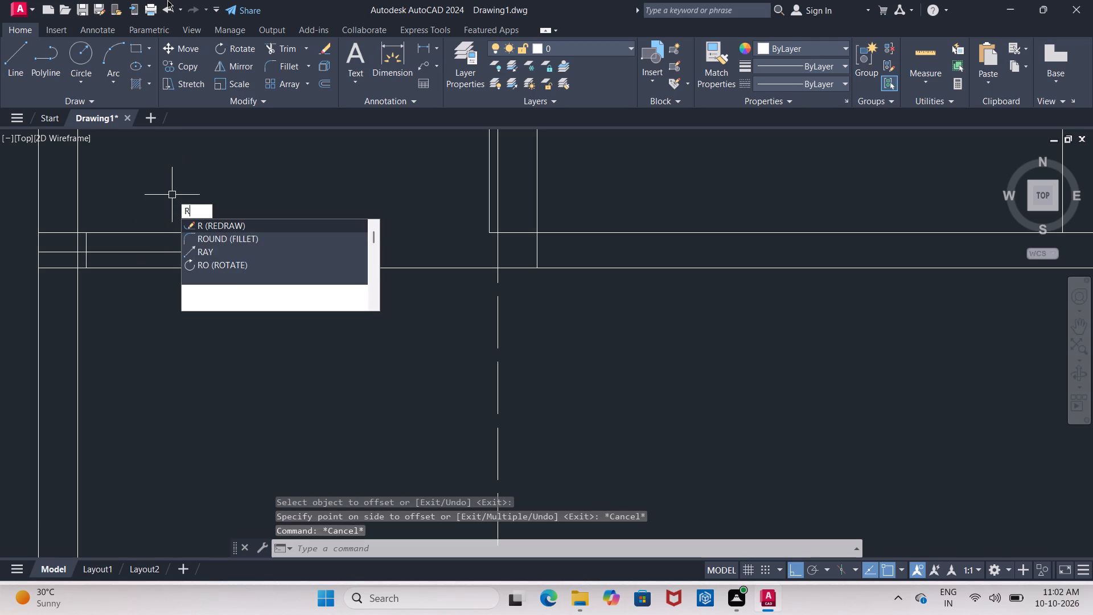
{"action": "key", "text": "BackSpace"}
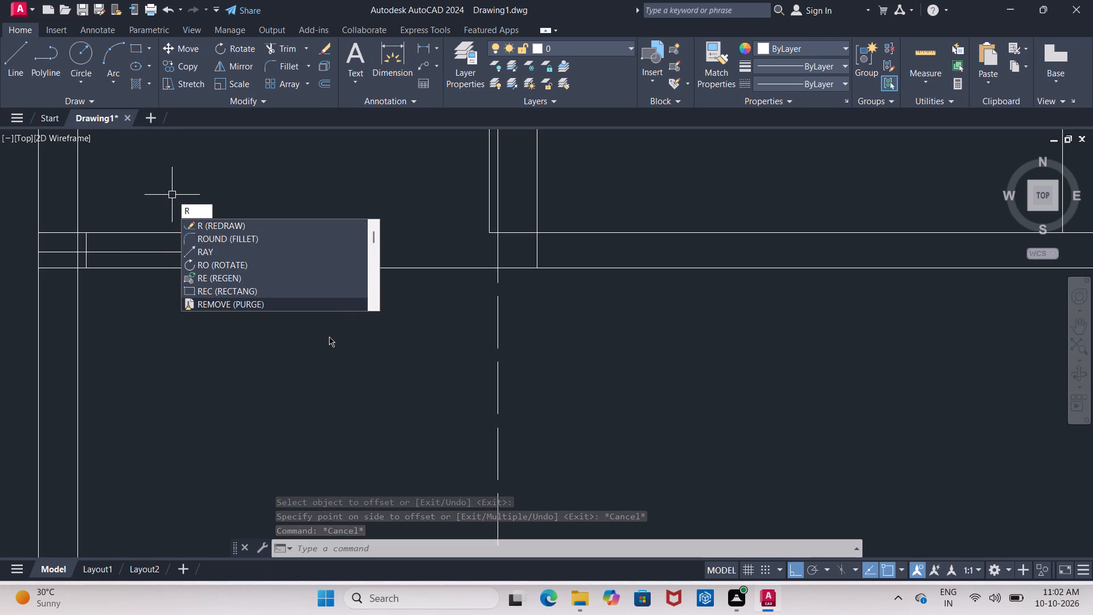
{"action": "type", "text": "tr"}
{"action": "key", "text": "Return"}
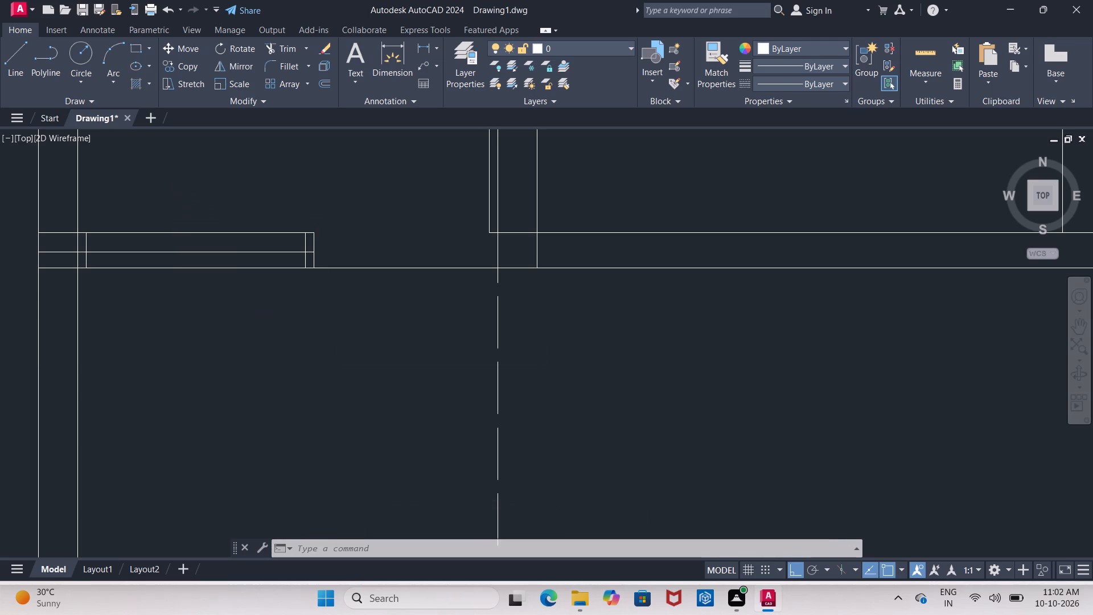
{"action": "key", "text": "Return"}
{"action": "middle_click_drag", "start_coordinate": [169, 350], "coordinate": [211, 351]}
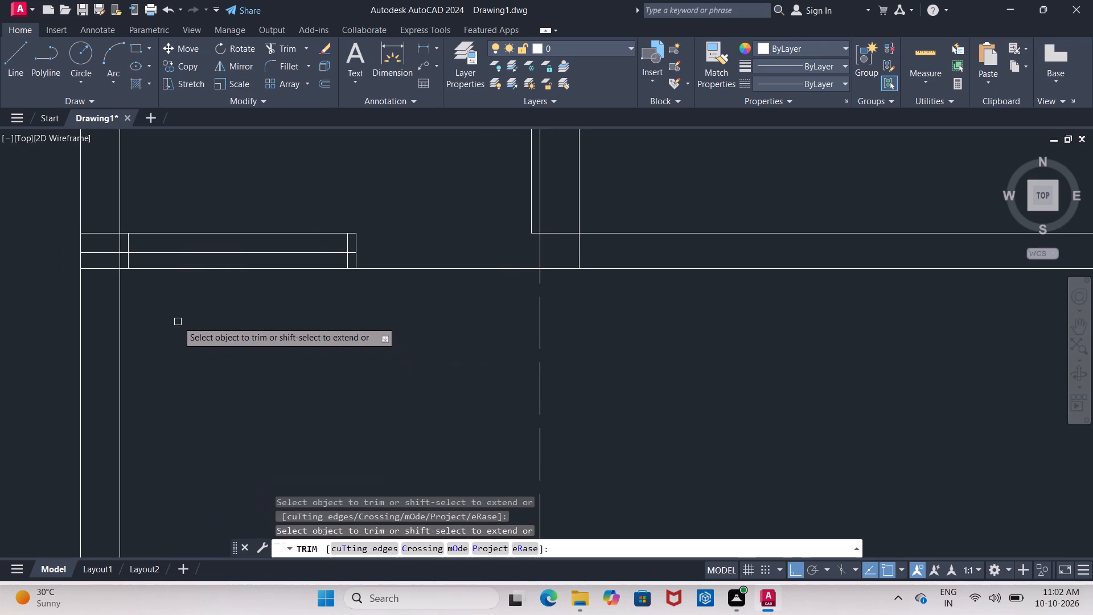
{"action": "middle_click_drag", "start_coordinate": [177, 321], "coordinate": [191, 330]}
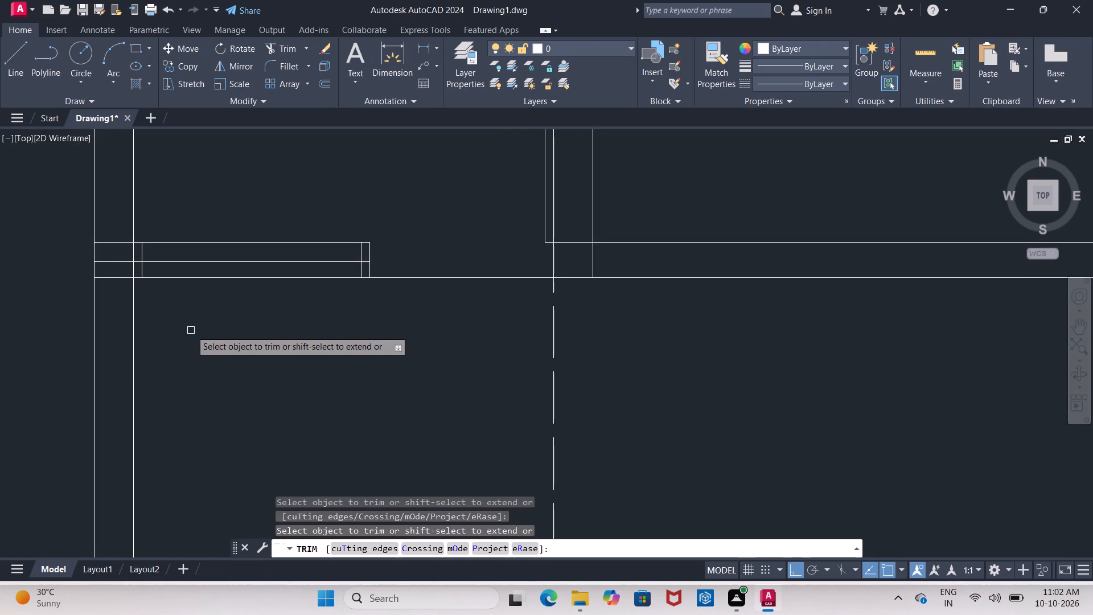
{"action": "scroll", "coordinate": [176, 321], "scroll_direction": "up", "scroll_amount": 1}
{"action": "middle_click_drag", "start_coordinate": [162, 311], "coordinate": [174, 354]}
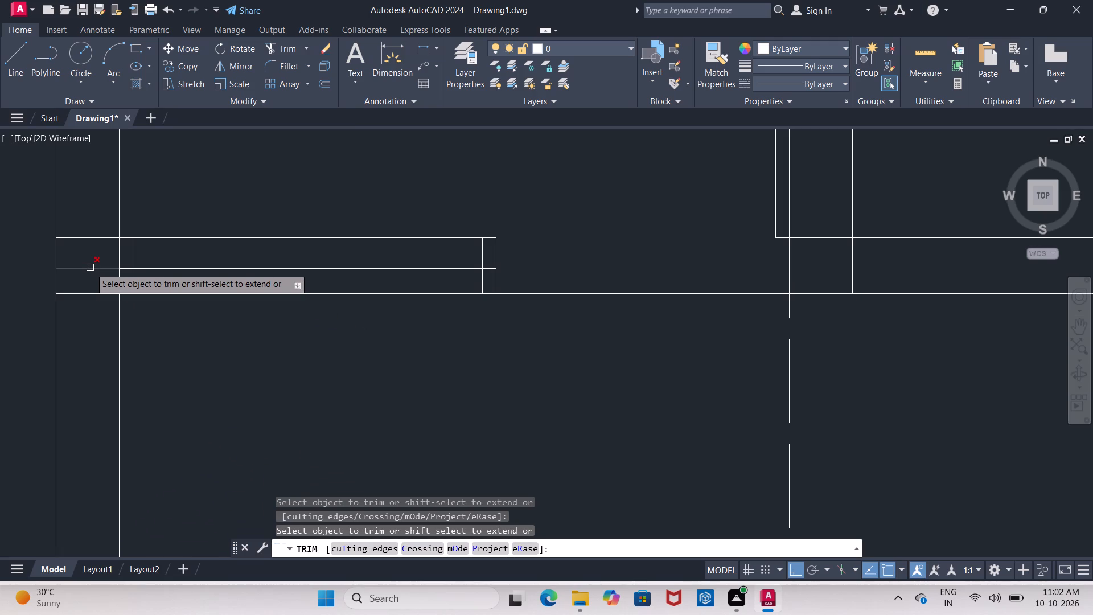
{"action": "left_click", "coordinate": [90, 268]}
{"action": "left_click", "coordinate": [124, 272]}
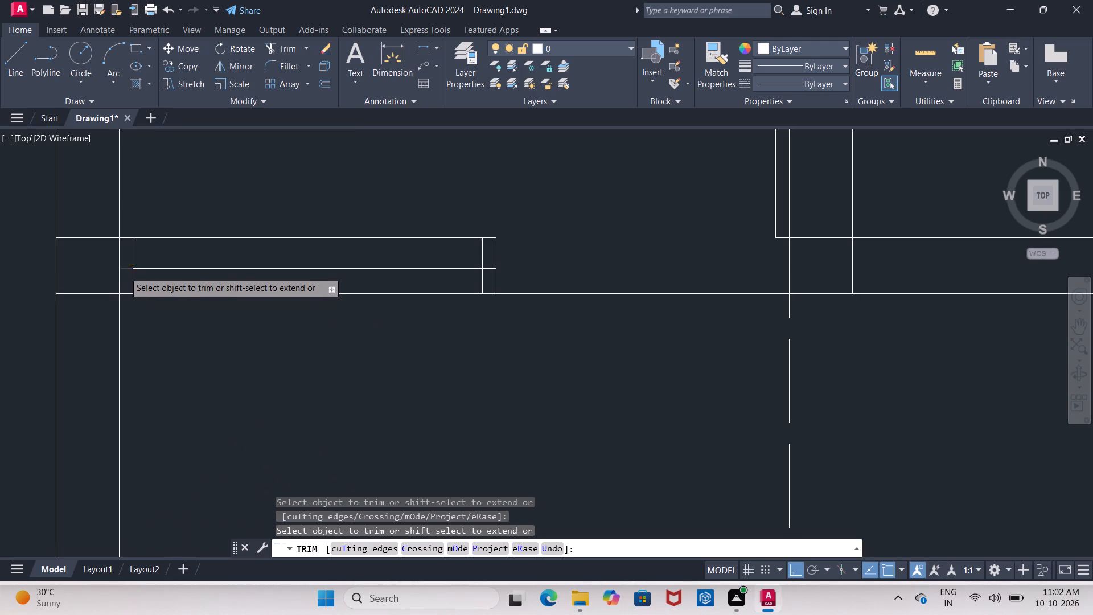
{"action": "left_click", "coordinate": [487, 270]}
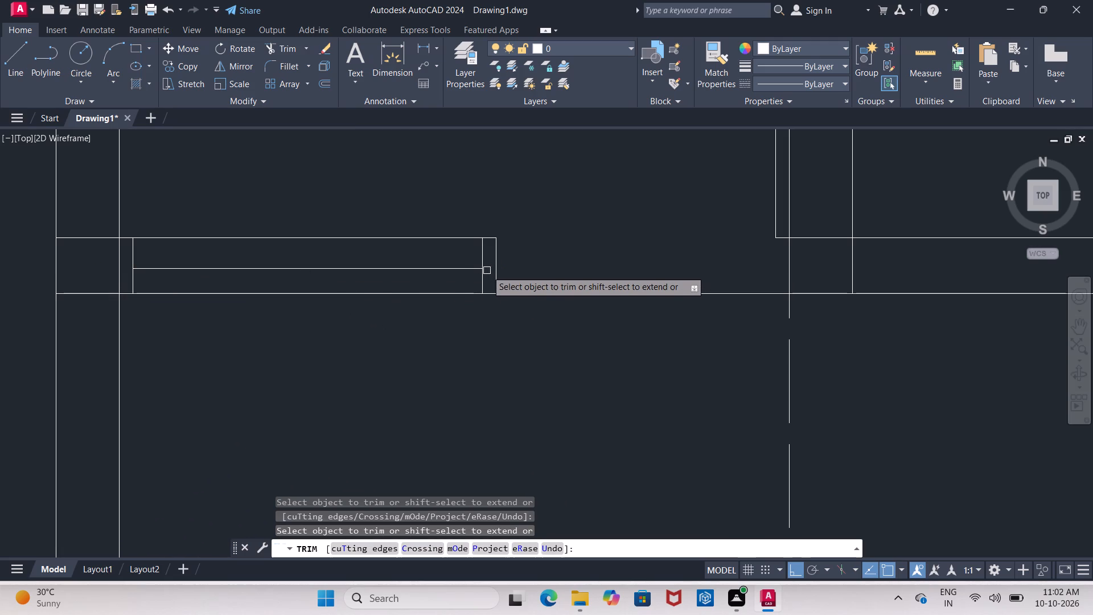
{"action": "key", "text": "Escape"}
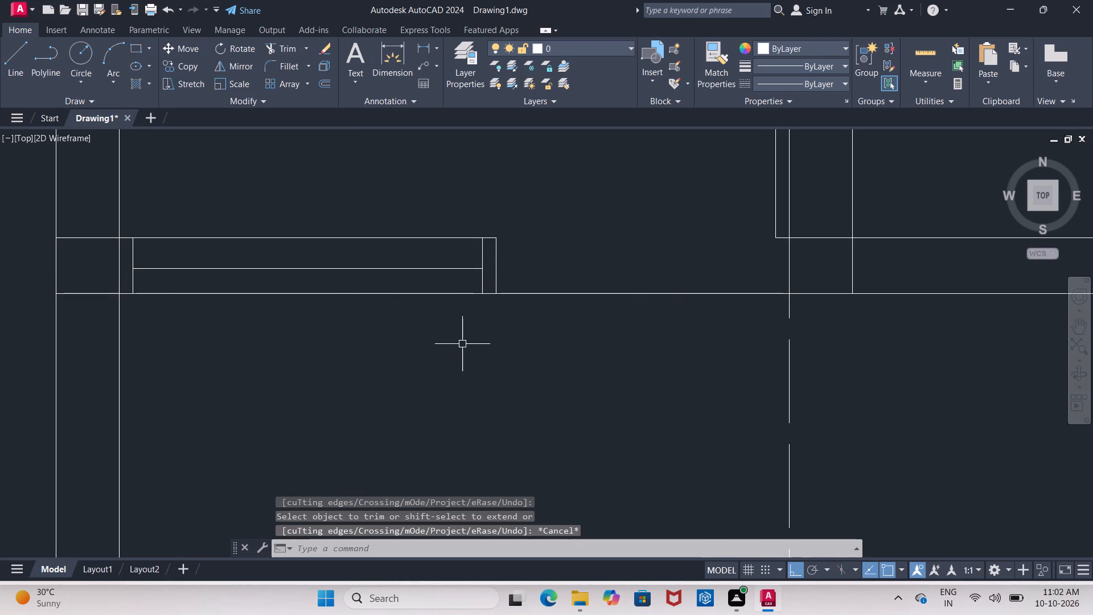
Offset the lower line of the left room's upper cross wall 11' downward into the room.
{"action": "middle_click_drag", "start_coordinate": [465, 342], "coordinate": [479, 396]}
{"action": "scroll", "coordinate": [479, 396], "scroll_direction": "down", "scroll_amount": 2}
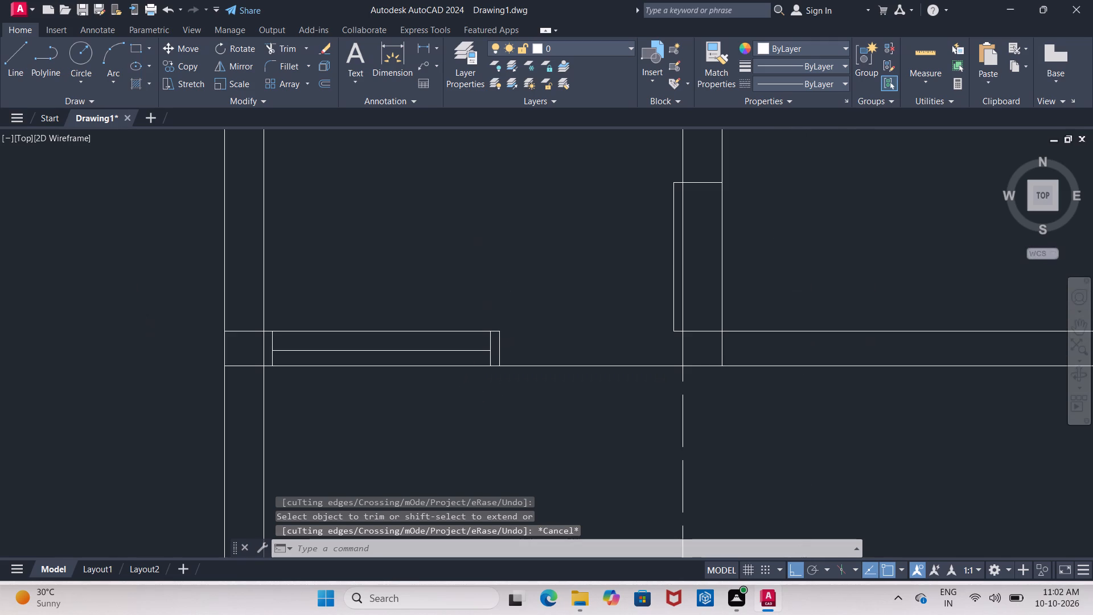
{"action": "middle_click_drag", "start_coordinate": [420, 288], "coordinate": [348, 379]}
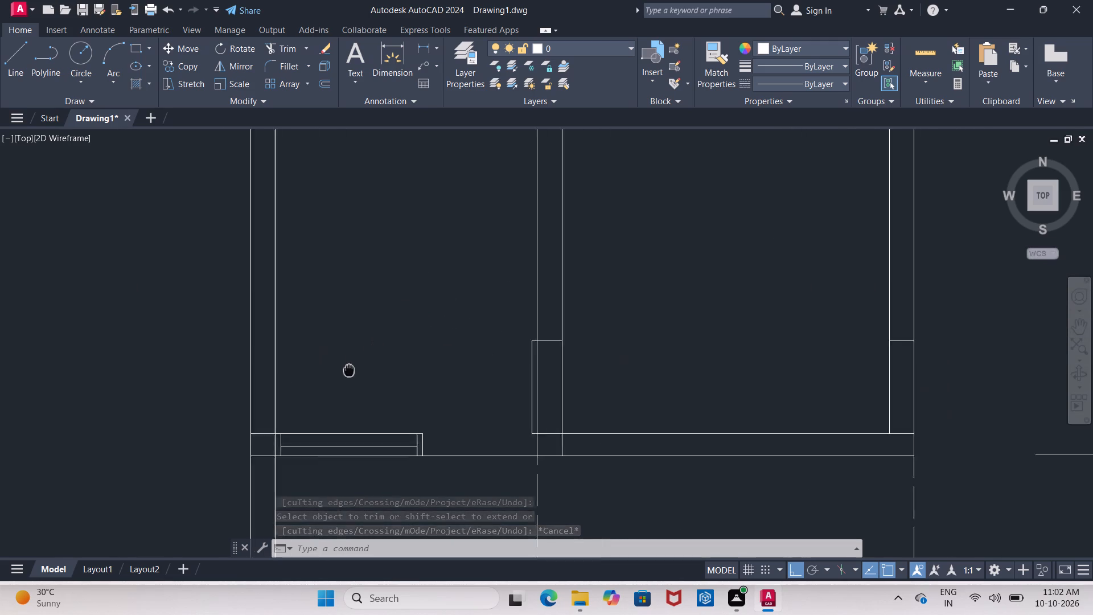
{"action": "middle_click_drag", "start_coordinate": [348, 379], "coordinate": [366, 417]}
{"action": "scroll", "coordinate": [365, 417], "scroll_direction": "down", "scroll_amount": 2}
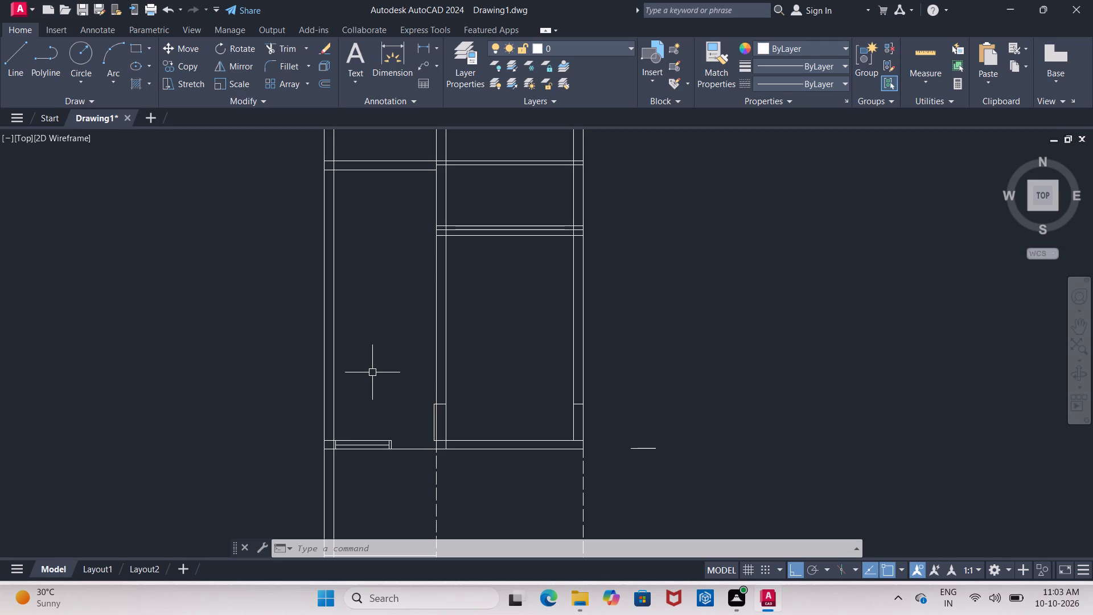
{"action": "key", "text": "o"}
{"action": "key", "text": "Return"}
{"action": "type", "text": "11"}
{"action": "key", "text": "apostrophe"}
{"action": "key", "text": "Return"}
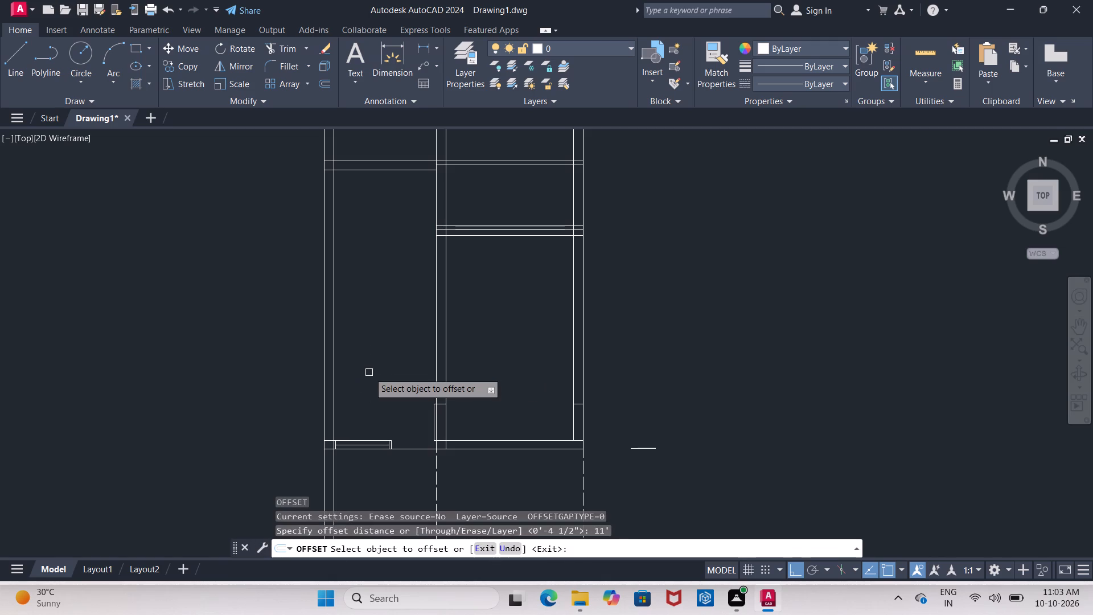
{"action": "left_click", "coordinate": [391, 172]}
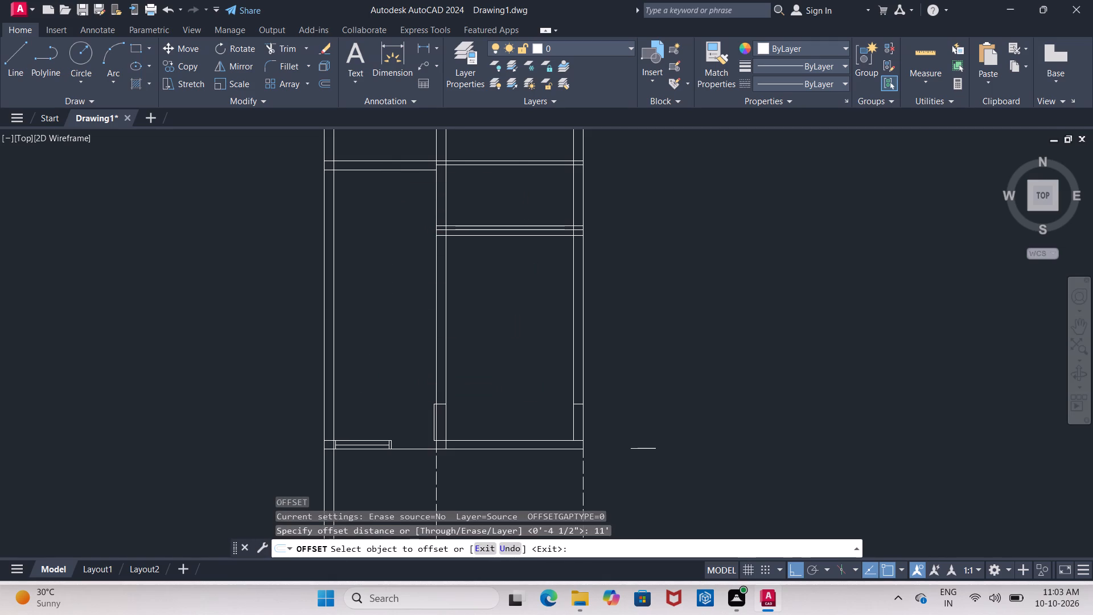
{"action": "left_click", "coordinate": [388, 278]}
{"action": "key", "text": "Escape"}
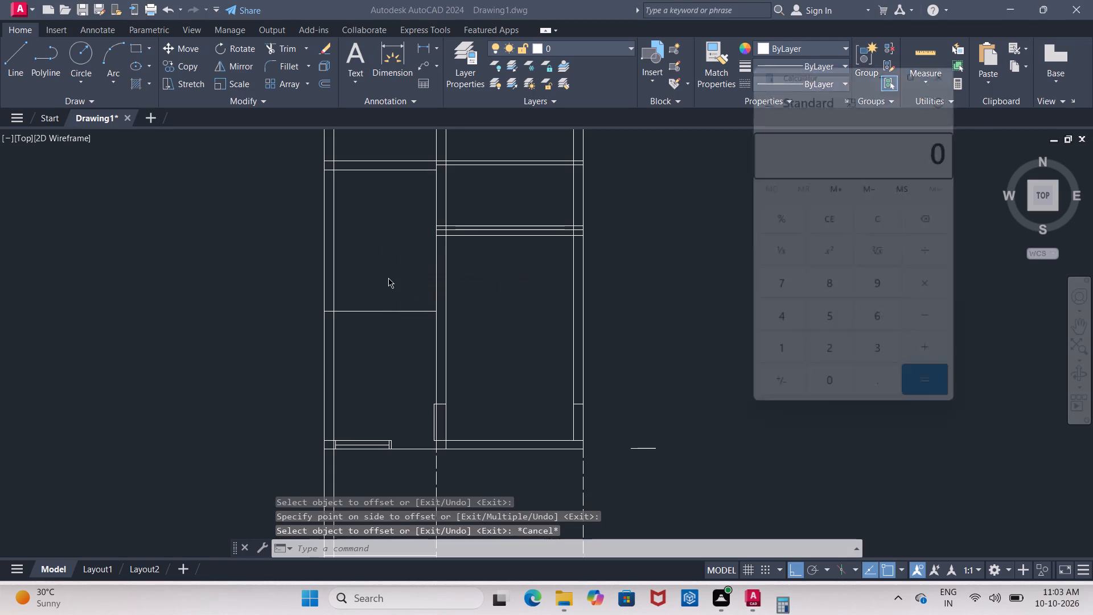
Calculate 11 ÷ 2 in Calculator, and close it to return to the drawing.
{"action": "type", "text": "11"}
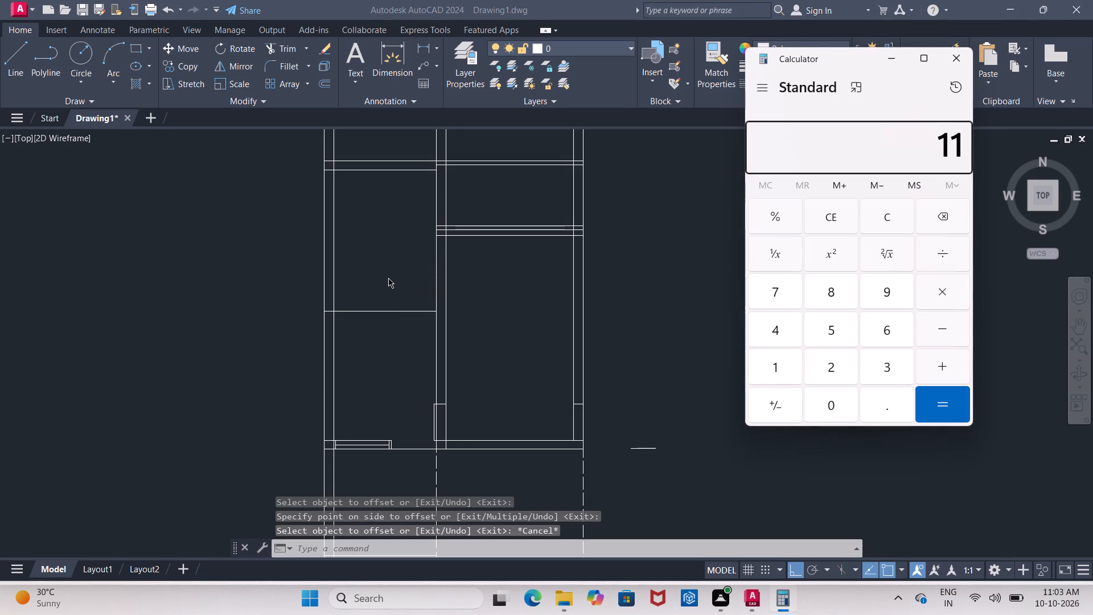
{"action": "type", "text": "/2"}
{"action": "key", "text": "Return"}
{"action": "key", "text": "BackSpace"}
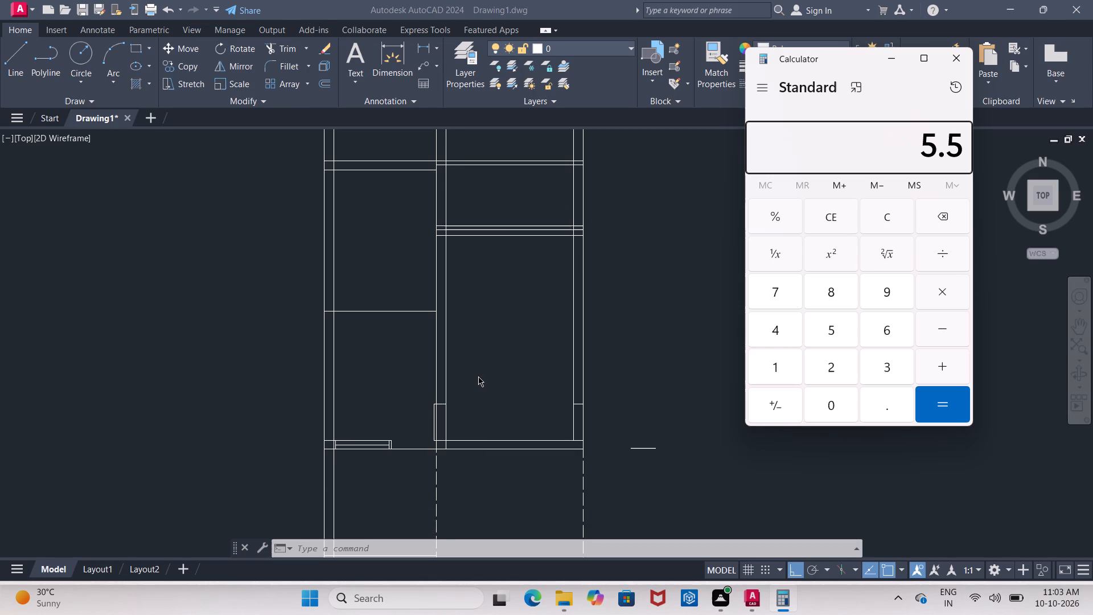
{"action": "key", "text": "Escape"}
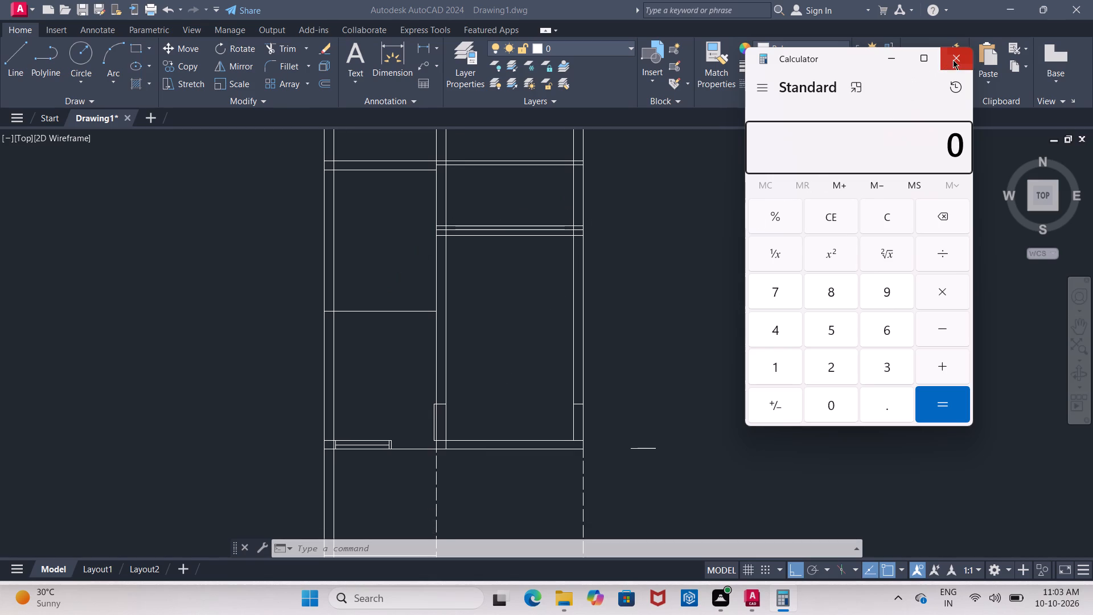
{"action": "left_click", "coordinate": [953, 60]}
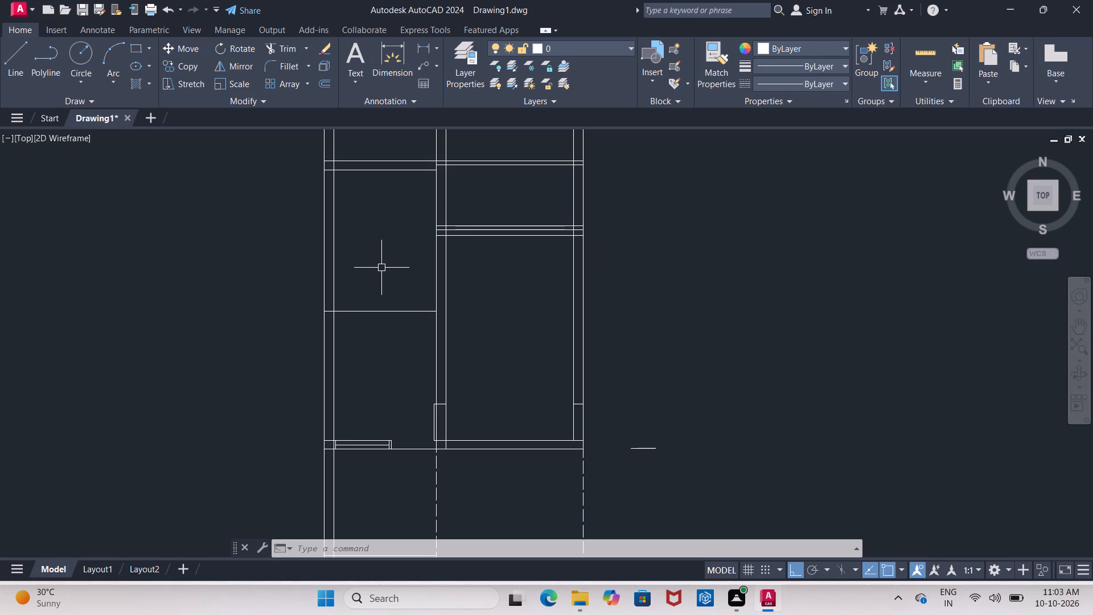
Offset the lower line of the left room's upper cross wall downward at 9", and enter 2' for the side to offset.
{"action": "key", "text": "o"}
{"action": "key", "text": "Return"}
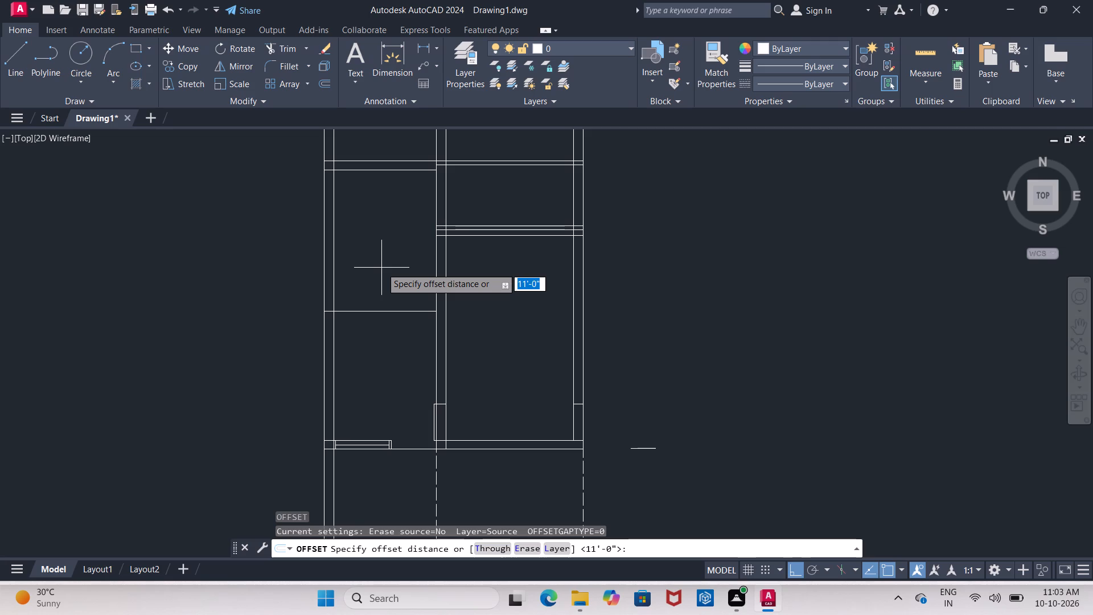
{"action": "key", "text": "6"}
{"action": "key", "text": "BackSpace"}
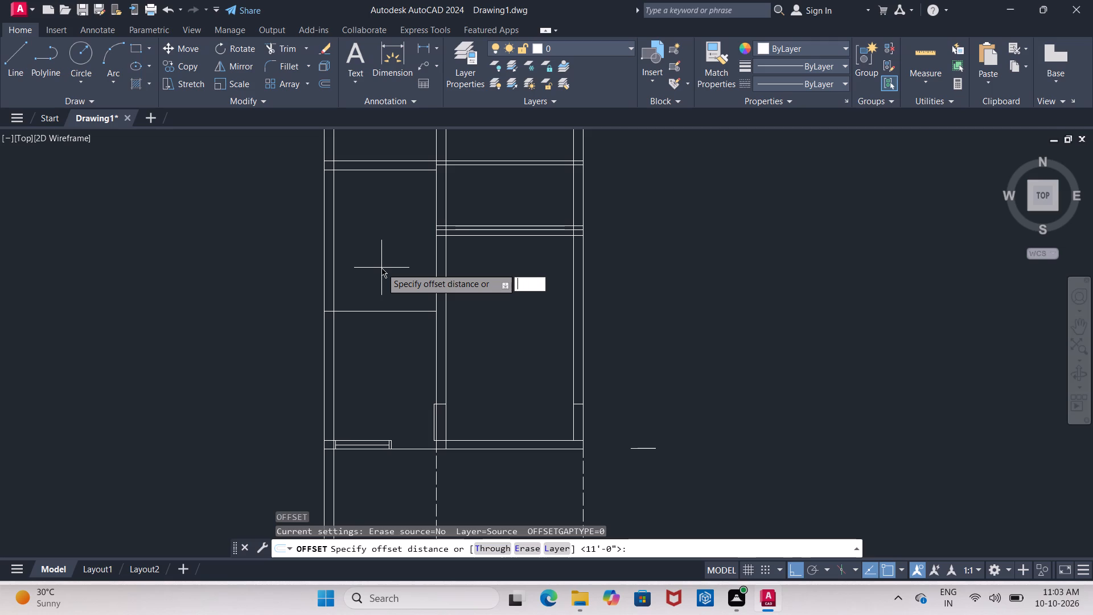
{"action": "type", "text": "9\""}
{"action": "key", "text": "Return"}
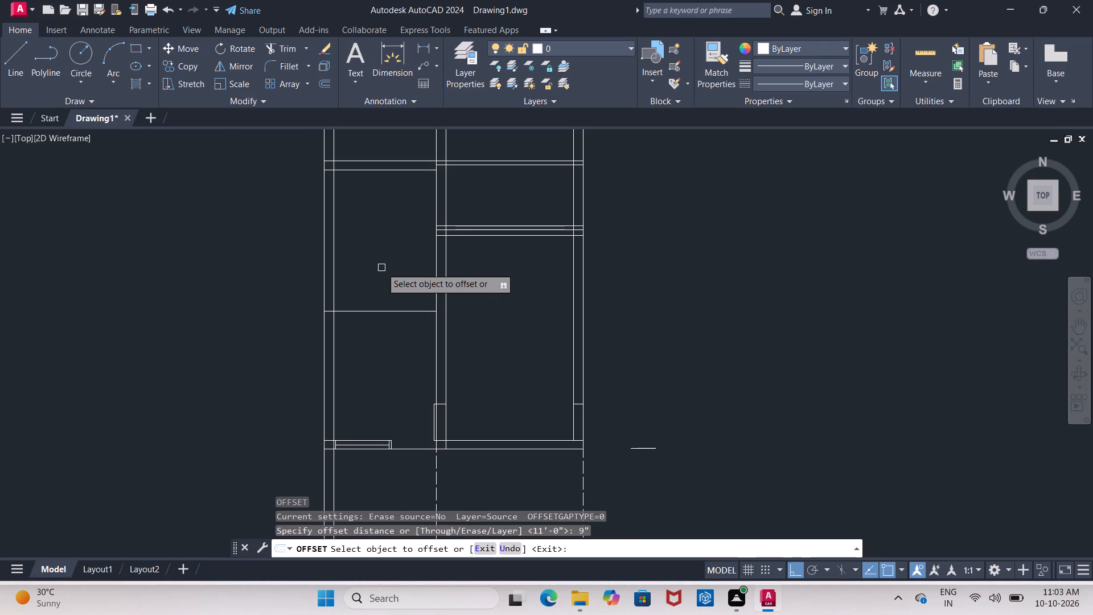
{"action": "left_click", "coordinate": [348, 170]}
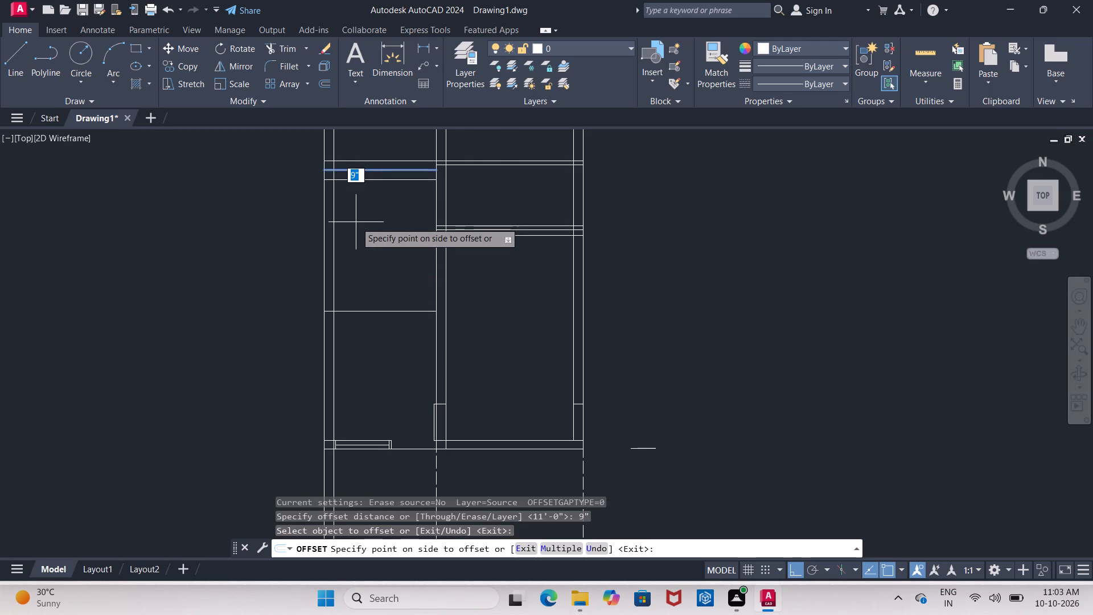
{"action": "key", "text": "BackSpace"}
{"action": "type", "text": "2'"}
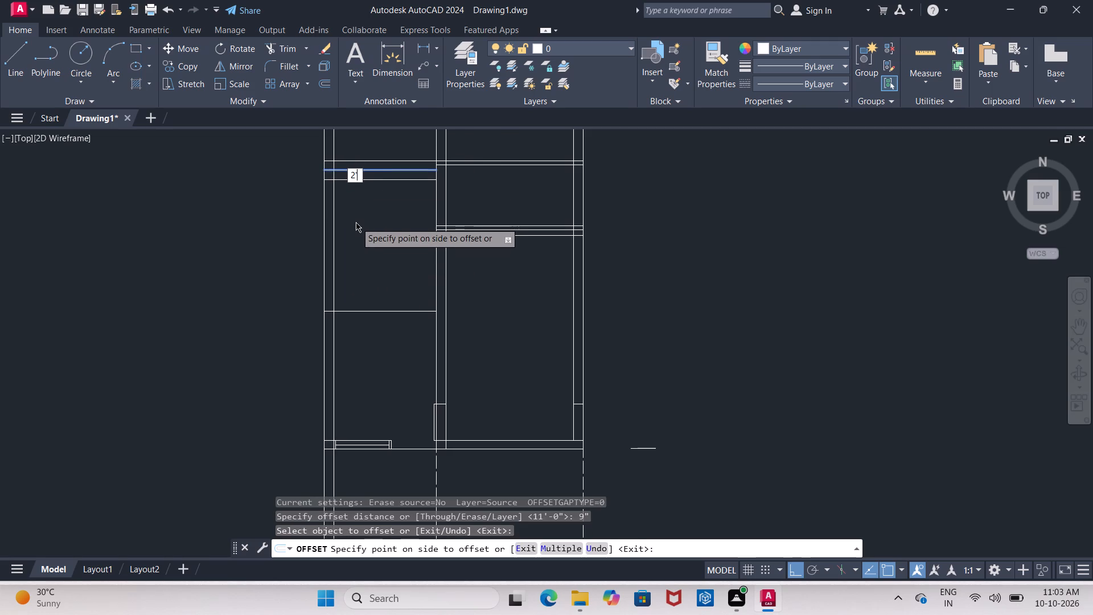
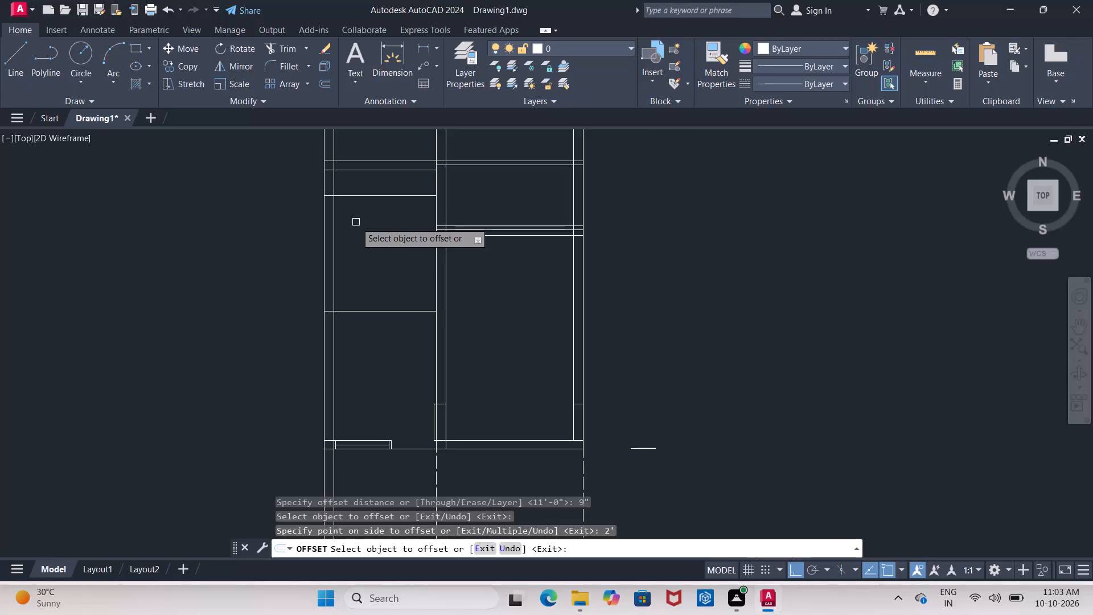
Offset the upper line of the left room's lower cross wall, above the opening, 2' upward into the room.
{"action": "scroll", "coordinate": [365, 408], "scroll_direction": "up", "scroll_amount": 1}
{"action": "middle_click_drag", "start_coordinate": [366, 408], "coordinate": [281, 301]}
{"action": "left_click", "coordinate": [260, 350]}
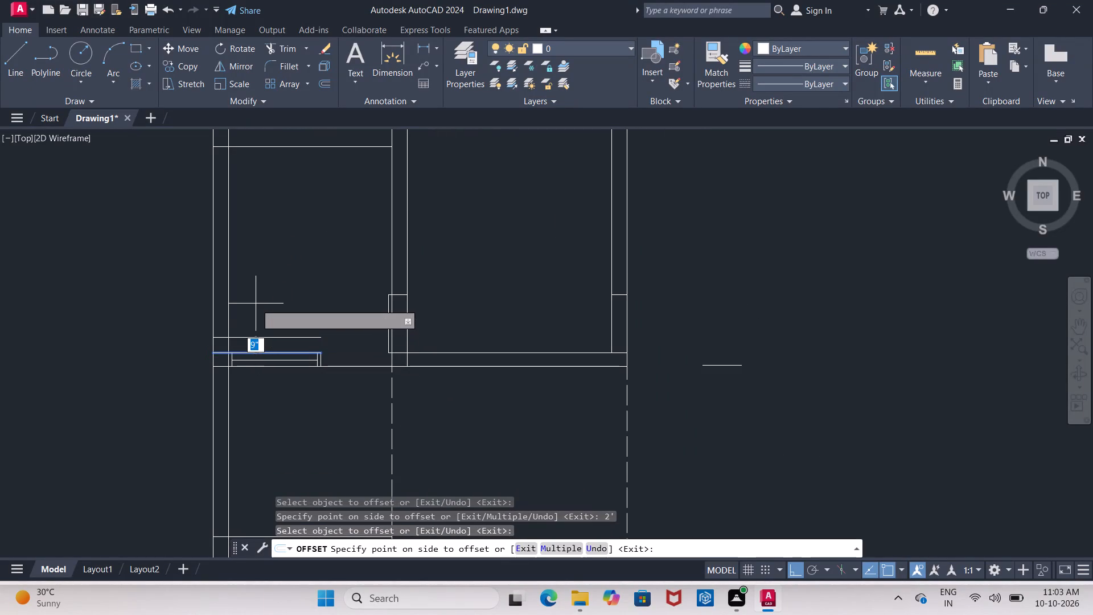
{"action": "key", "text": "BackSpace"}
{"action": "type", "text": "2'"}
{"action": "key", "text": "Return"}
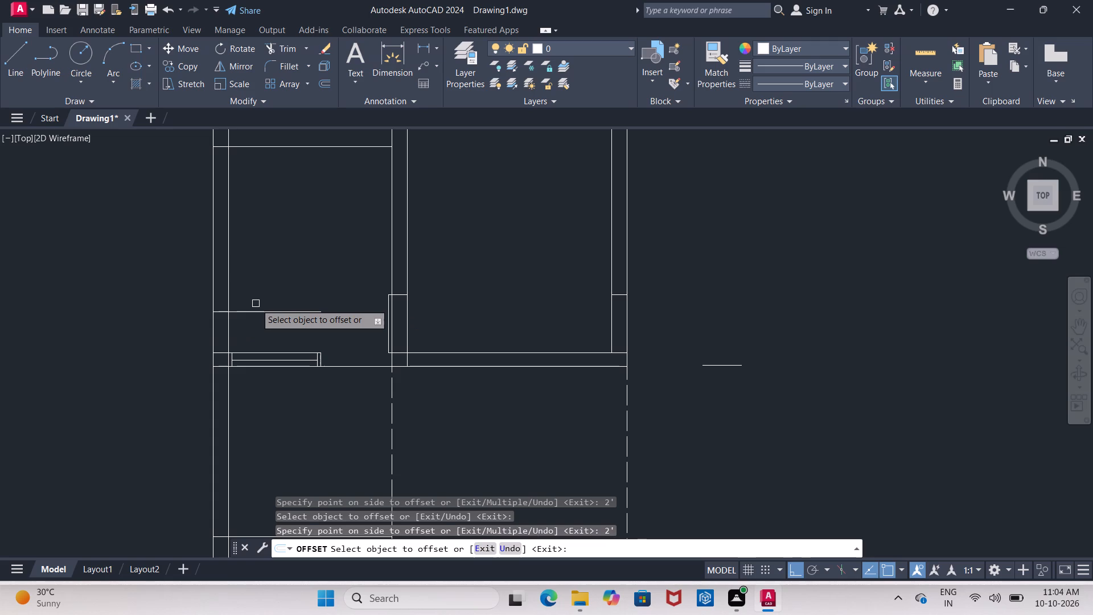
{"action": "key", "text": "Escape"}
Copy the lower cross-wall opening's two end lines and middle line to the empty space outside the left outer wall.
{"action": "scroll", "coordinate": [280, 289], "scroll_direction": "down", "scroll_amount": 1}
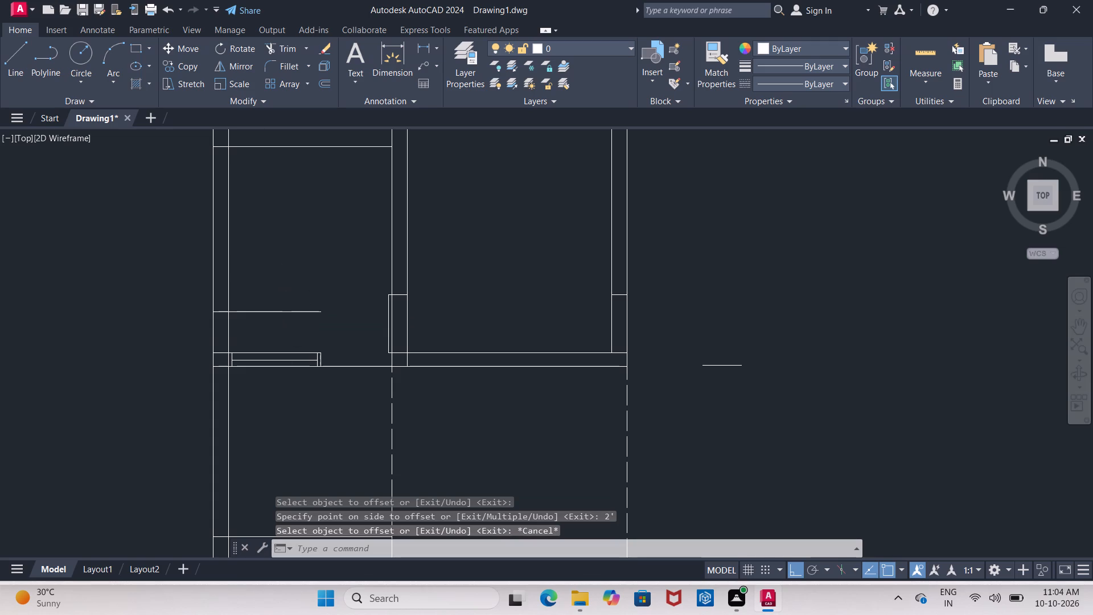
{"action": "middle_click_drag", "start_coordinate": [282, 256], "coordinate": [238, 386]}
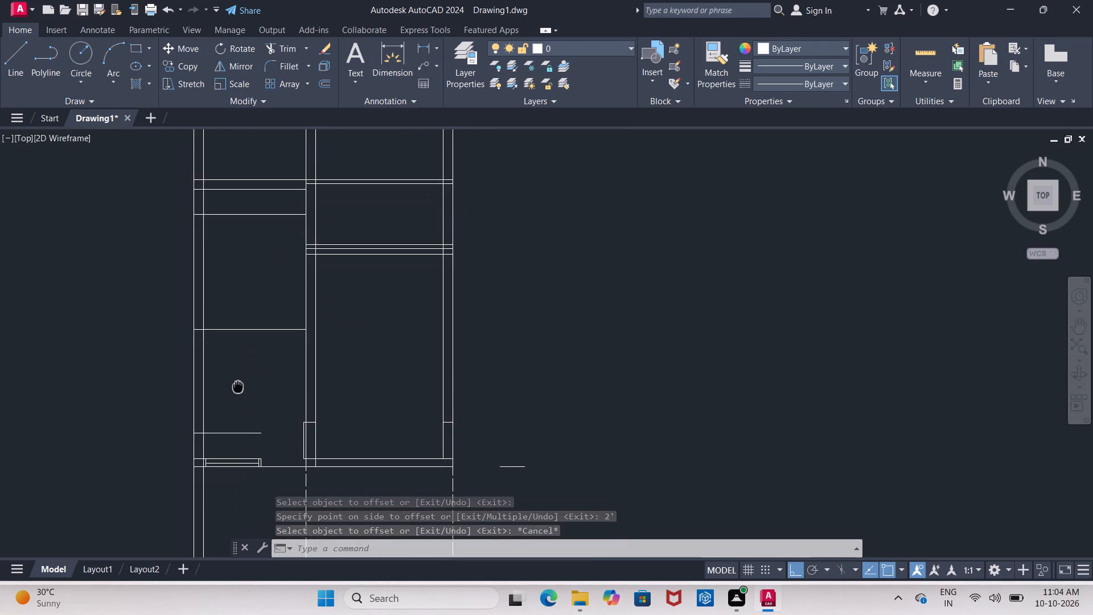
{"action": "middle_click_drag", "start_coordinate": [238, 386], "coordinate": [242, 358]}
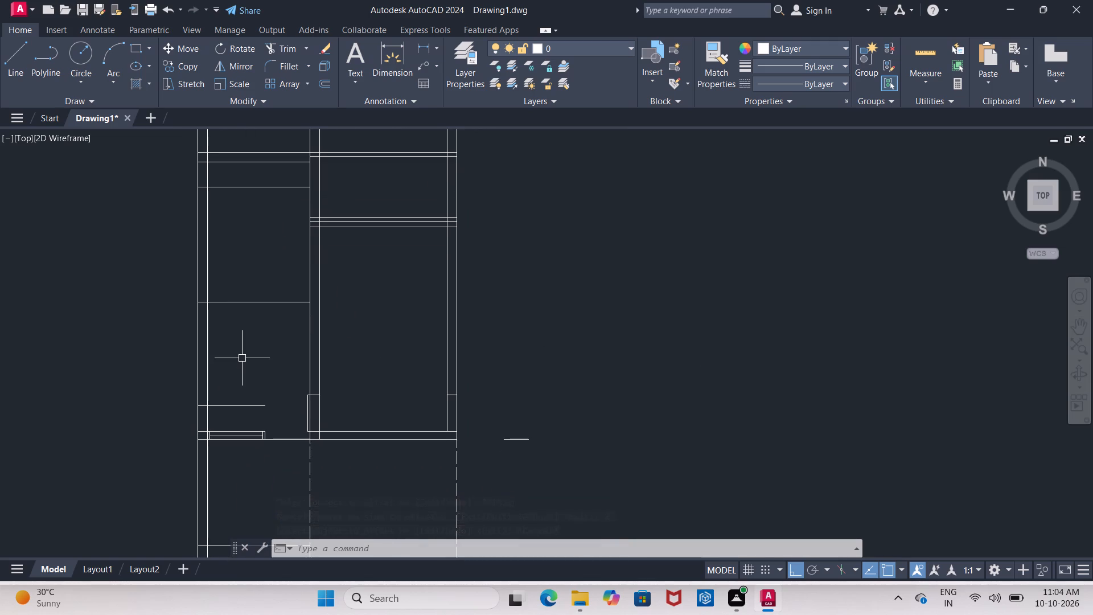
{"action": "key", "text": "Escape"}
{"action": "middle_click_drag", "start_coordinate": [242, 338], "coordinate": [217, 166]}
{"action": "scroll", "coordinate": [218, 169], "scroll_direction": "up", "scroll_amount": 1}
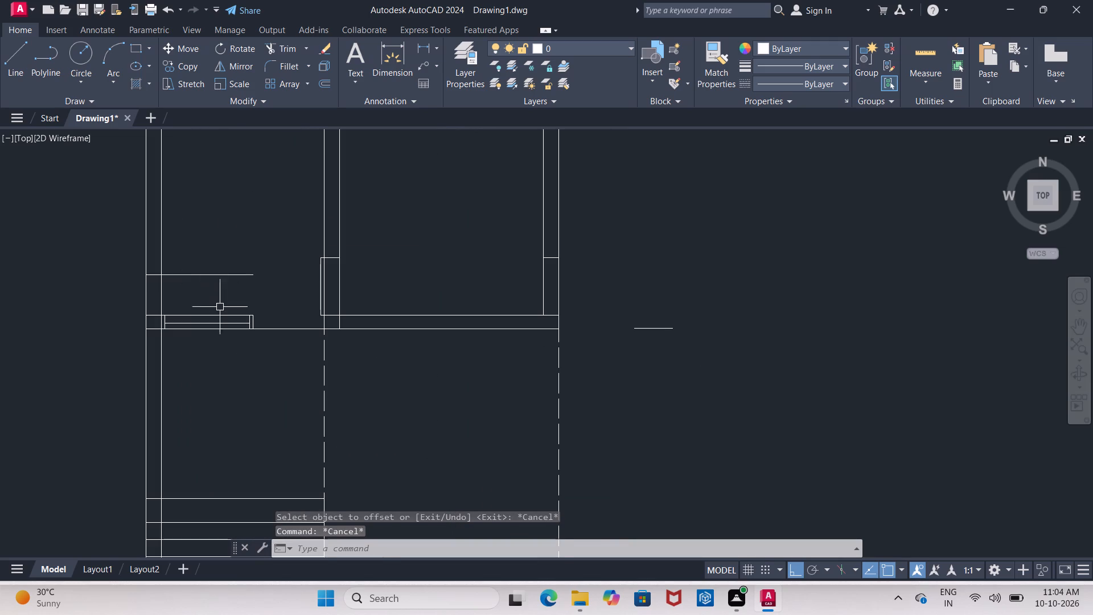
{"action": "scroll", "coordinate": [217, 311], "scroll_direction": "up", "scroll_amount": 1}
{"action": "middle_click_drag", "start_coordinate": [215, 293], "coordinate": [215, 219]}
{"action": "scroll", "coordinate": [199, 235], "scroll_direction": "up", "scroll_amount": 1}
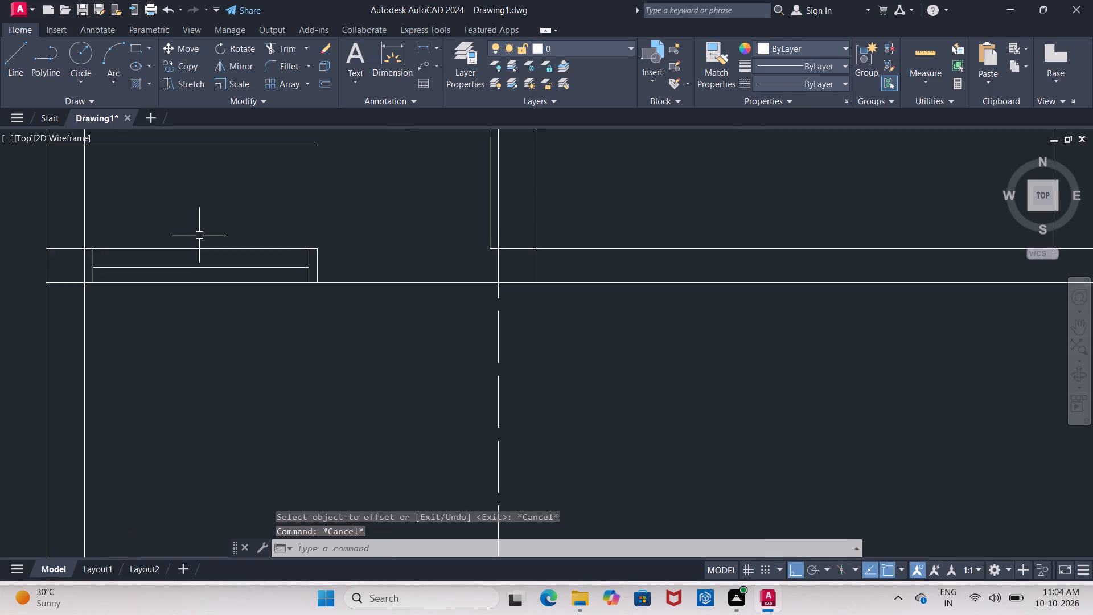
{"action": "scroll", "coordinate": [199, 235], "scroll_direction": "up", "scroll_amount": 1}
{"action": "middle_click_drag", "start_coordinate": [199, 233], "coordinate": [256, 186]}
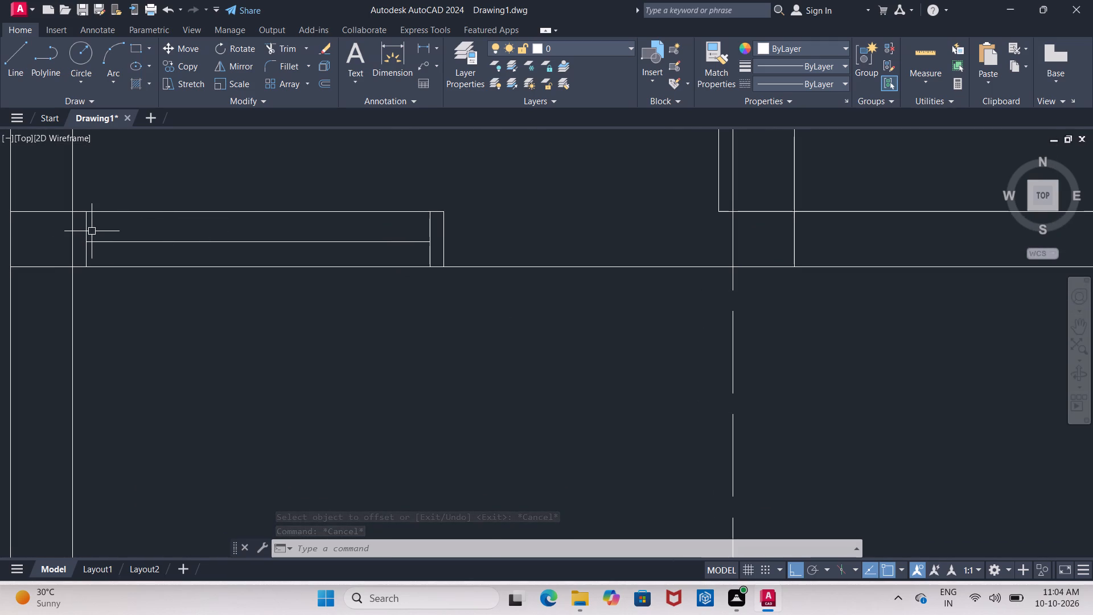
{"action": "left_click", "coordinate": [87, 233]}
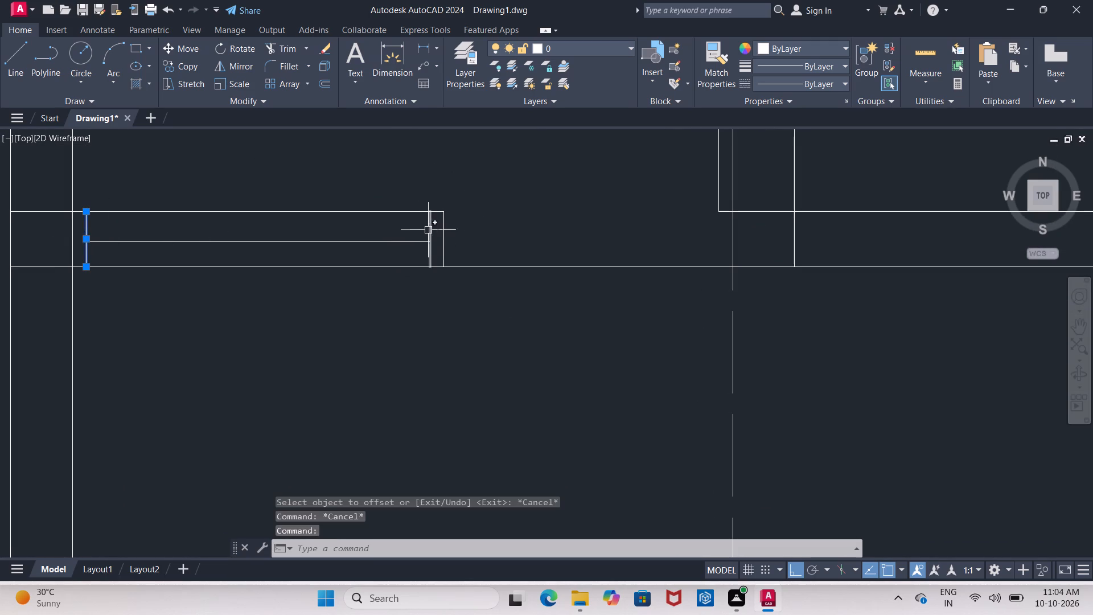
{"action": "left_click", "coordinate": [429, 229]}
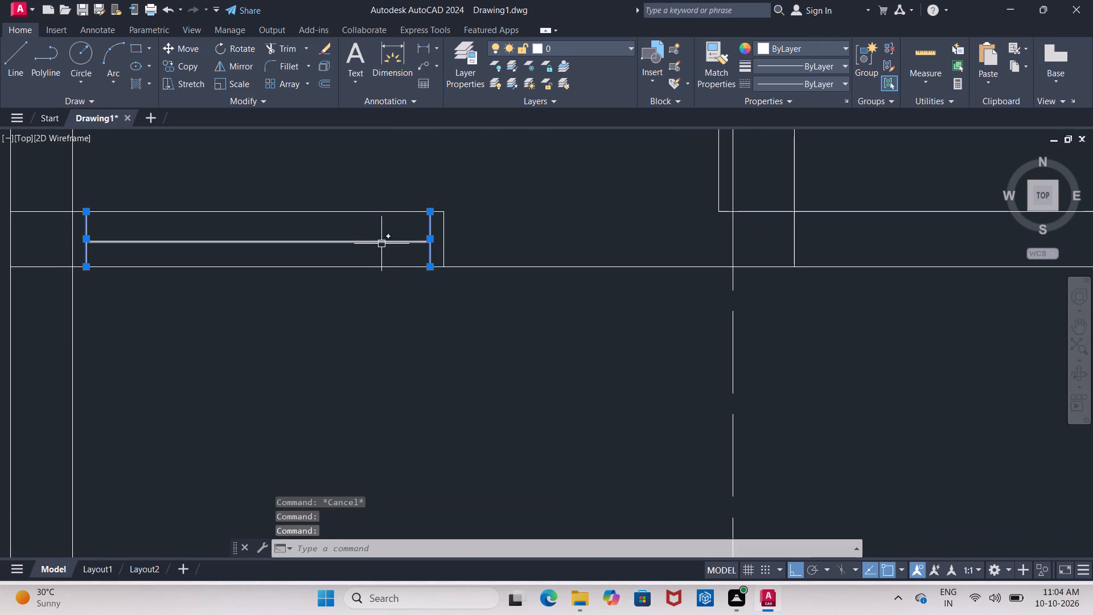
{"action": "left_click", "coordinate": [381, 244]}
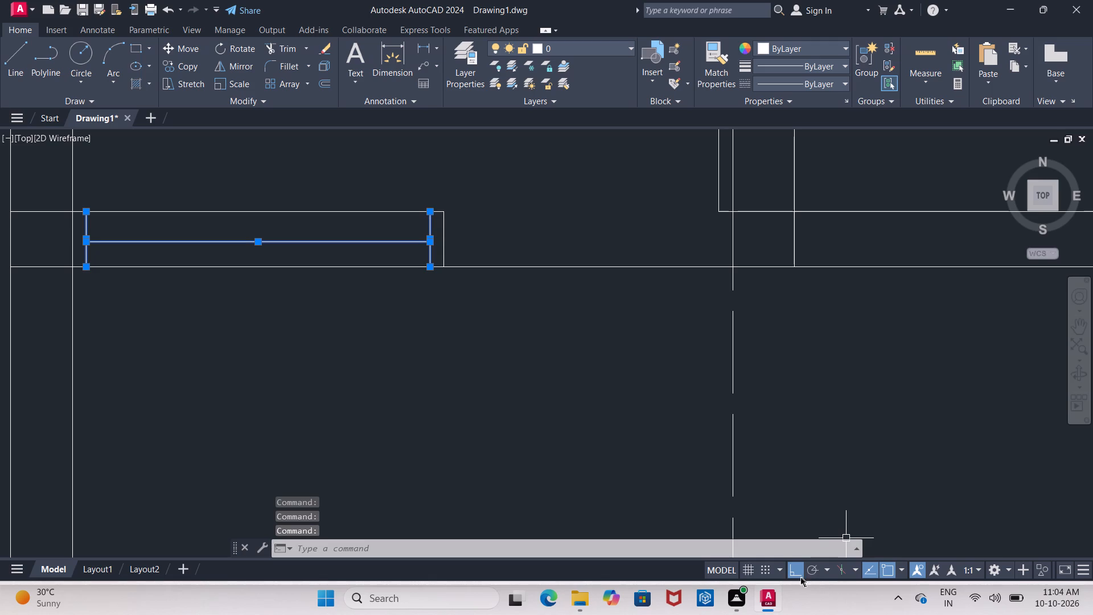
{"action": "left_click", "coordinate": [794, 572]}
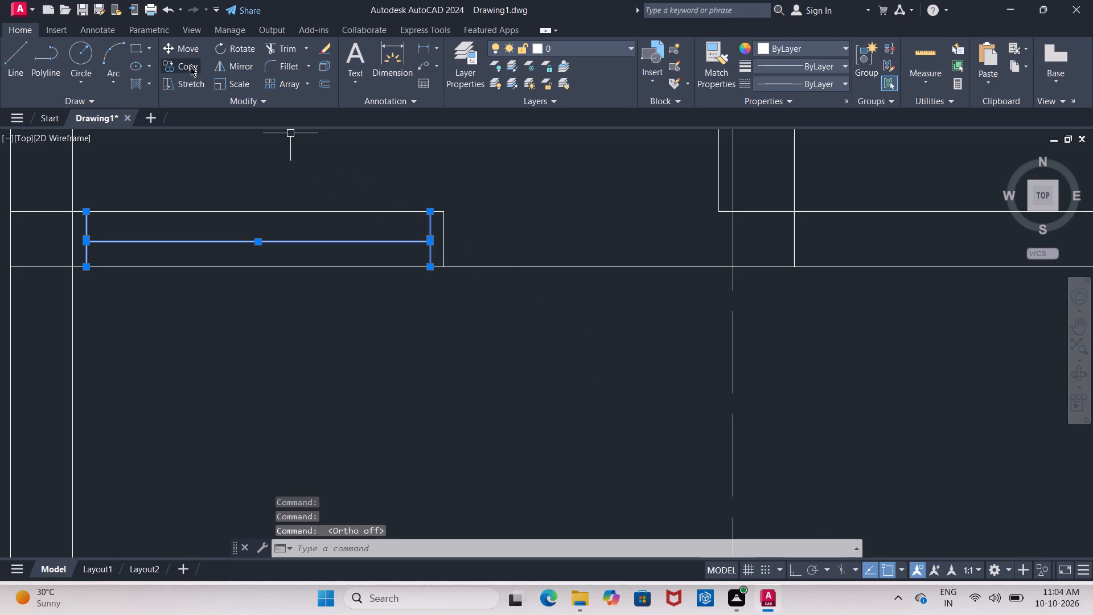
{"action": "left_click", "coordinate": [191, 73]}
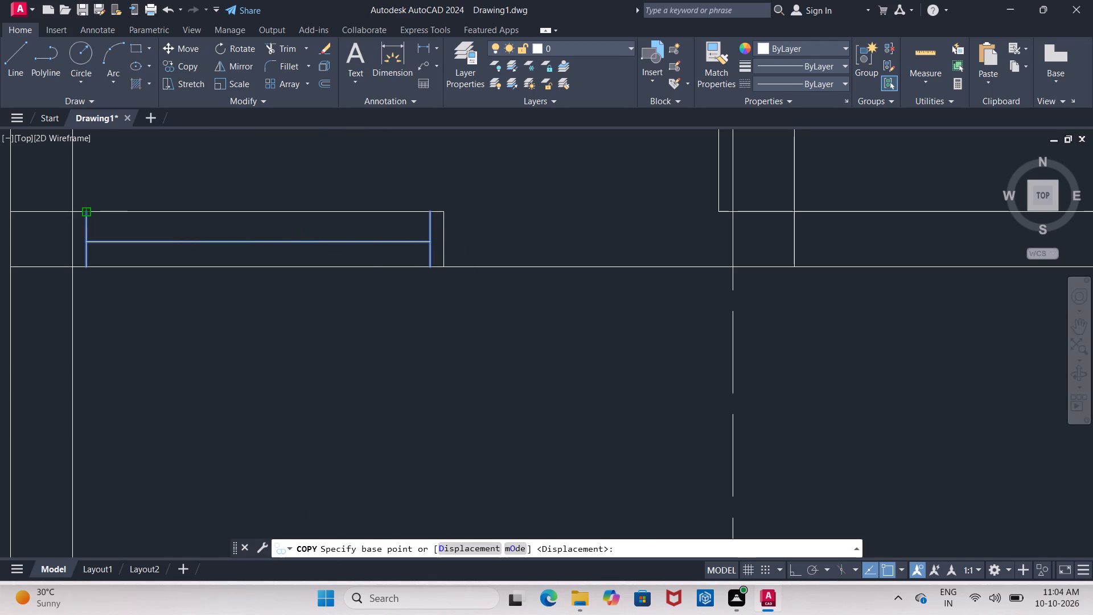
{"action": "left_click", "coordinate": [85, 211]}
{"action": "middle_click_drag", "start_coordinate": [128, 212], "coordinate": [381, 211]}
{"action": "scroll", "coordinate": [302, 217], "scroll_direction": "down", "scroll_amount": 1}
{"action": "middle_click_drag", "start_coordinate": [201, 206], "coordinate": [206, 259]}
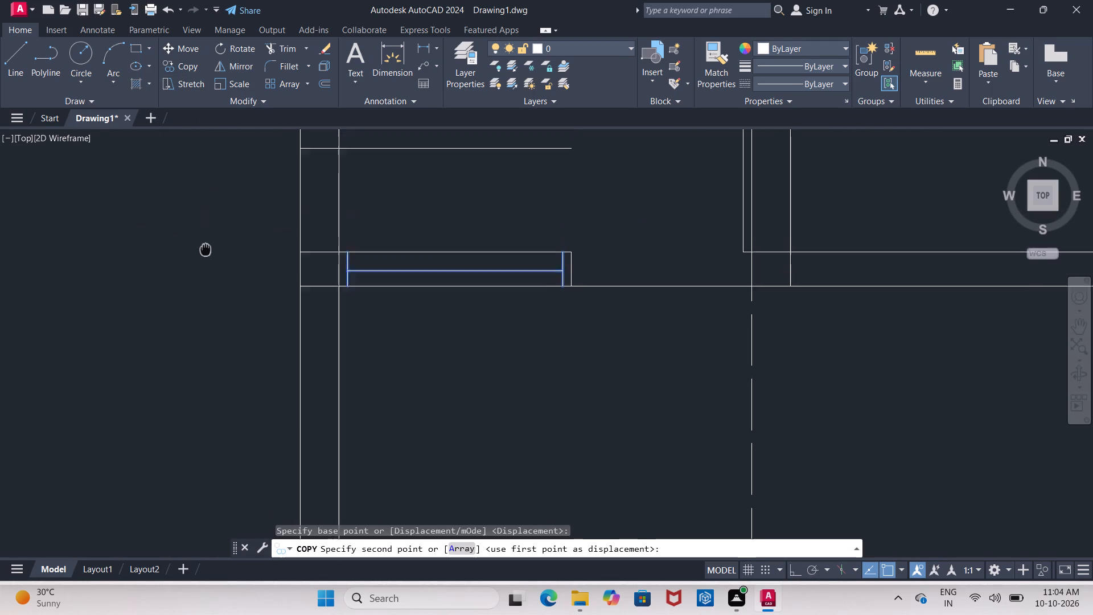
{"action": "middle_click_drag", "start_coordinate": [206, 259], "coordinate": [208, 286]}
{"action": "scroll", "coordinate": [207, 290], "scroll_direction": "down", "scroll_amount": 2}
{"action": "middle_click_drag", "start_coordinate": [168, 235], "coordinate": [182, 307]}
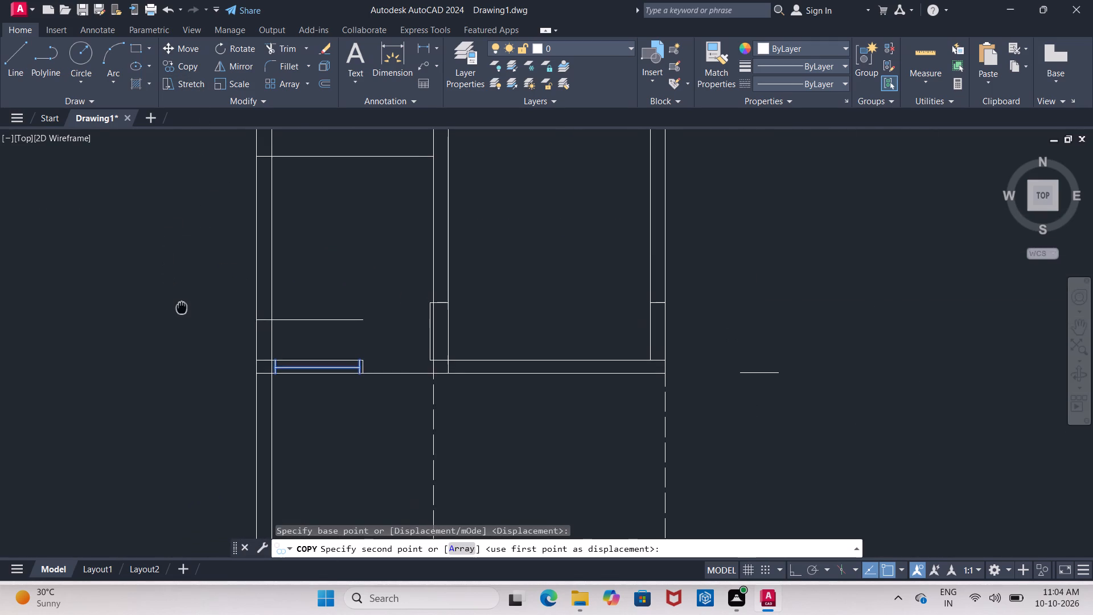
{"action": "middle_click_drag", "start_coordinate": [182, 307], "coordinate": [180, 322]}
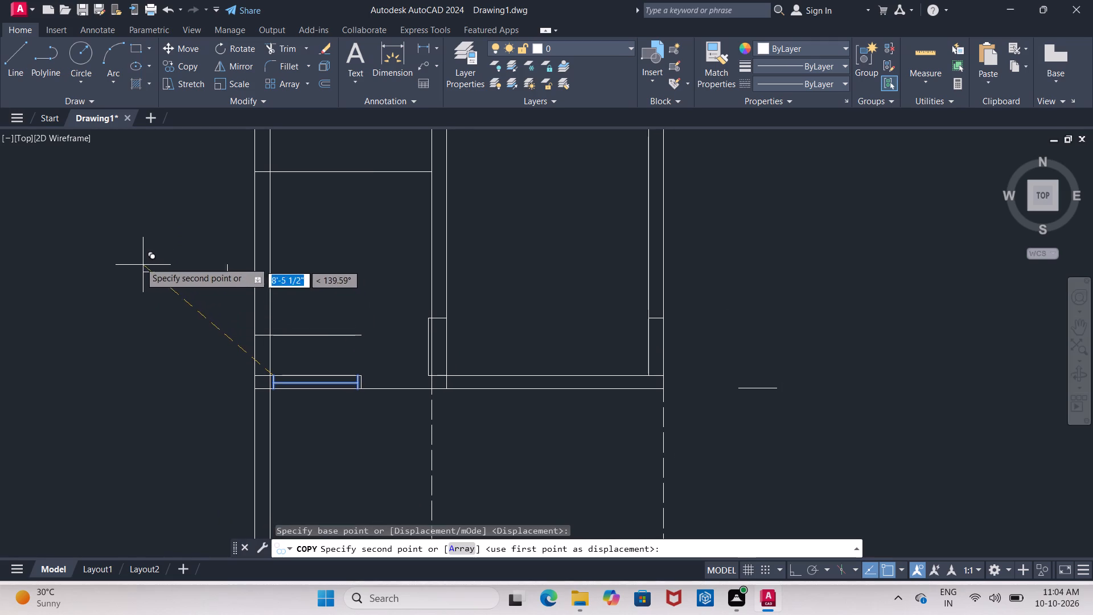
{"action": "left_click", "coordinate": [121, 257]}
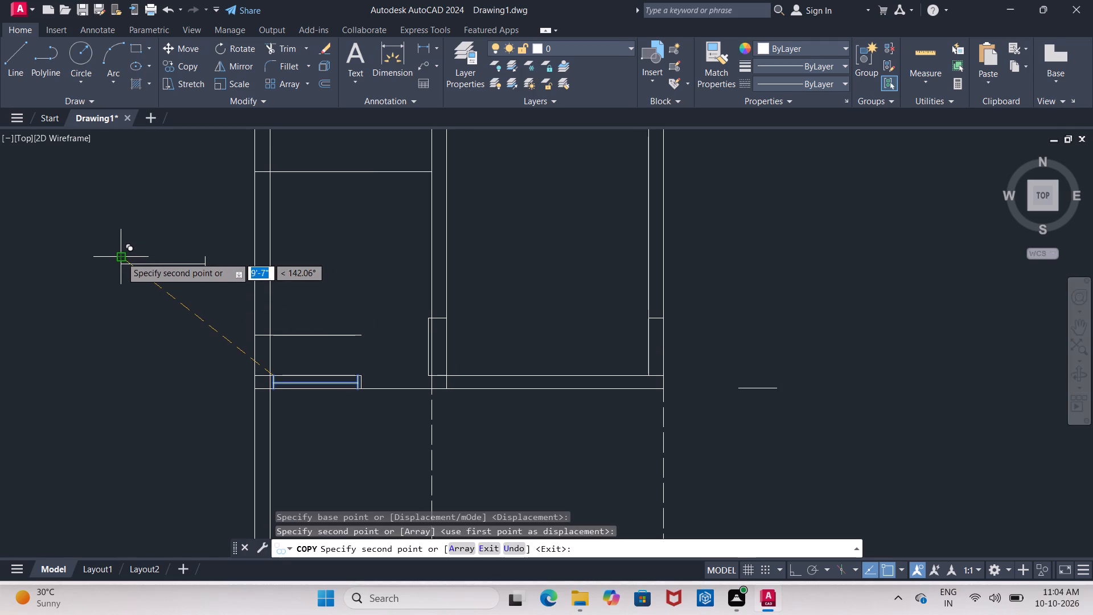
{"action": "key", "text": "Escape"}
Rotate the copied opening lines about the upper end of their right end line so the opening stands vertical.
{"action": "left_click", "coordinate": [103, 243]}
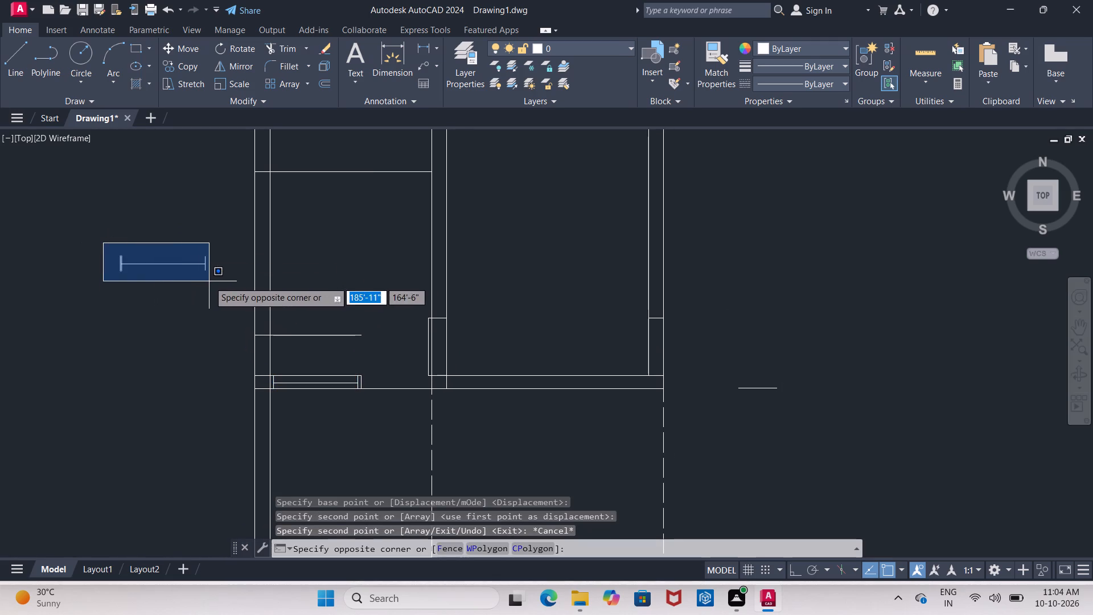
{"action": "left_click", "coordinate": [209, 281]}
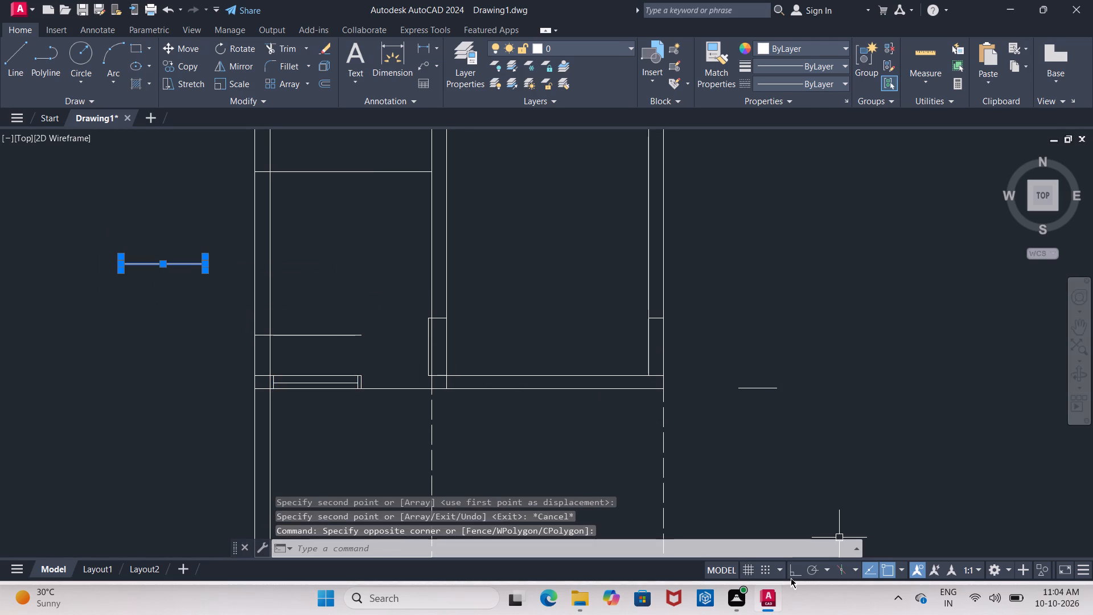
{"action": "left_click", "coordinate": [792, 571]}
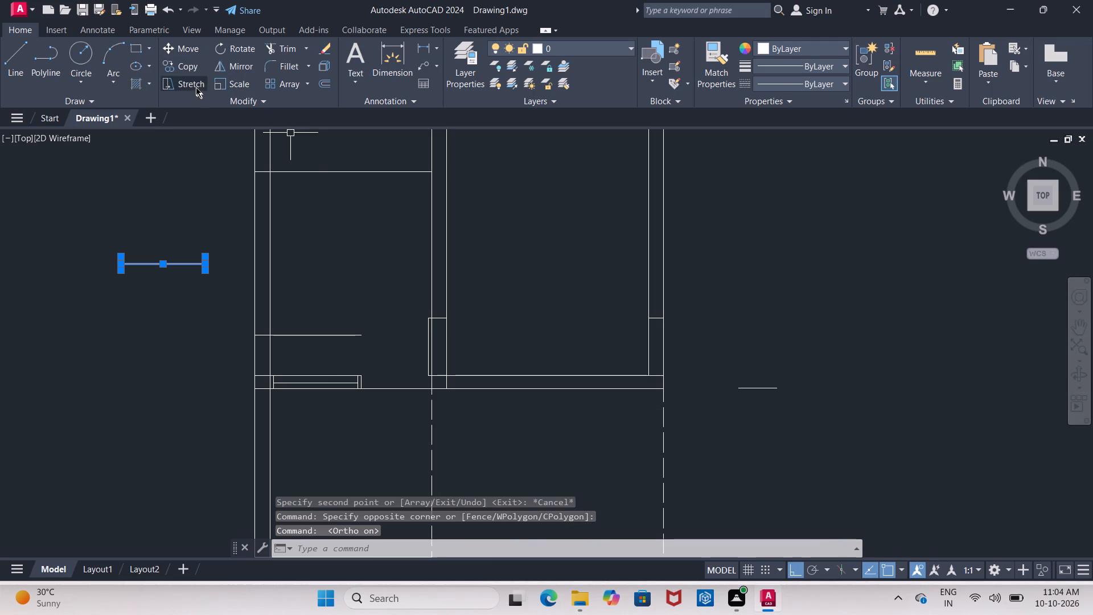
{"action": "left_click", "coordinate": [232, 54]}
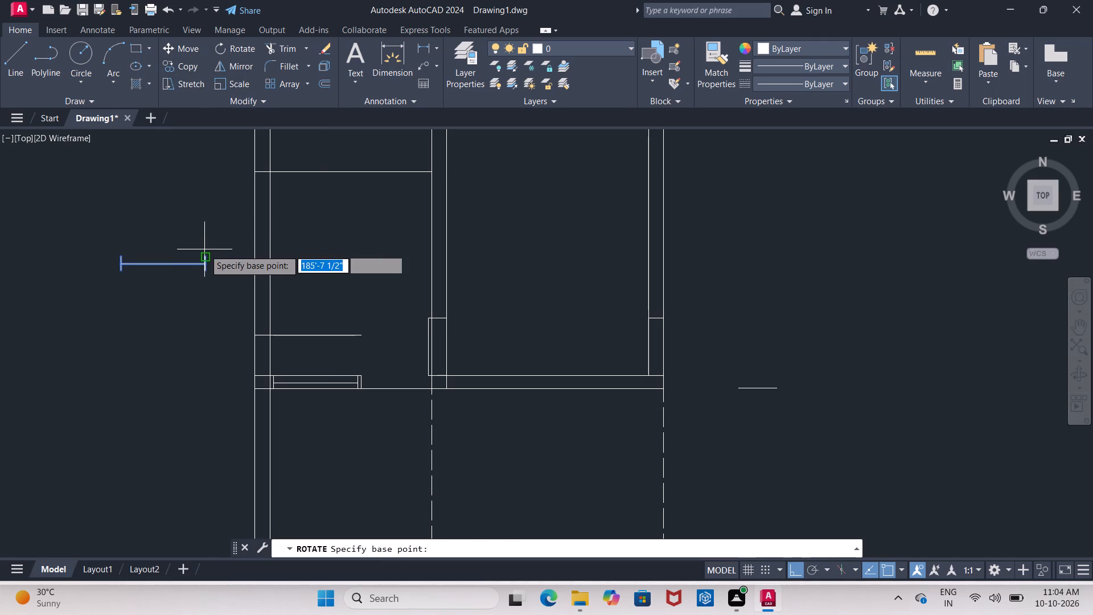
{"action": "left_click", "coordinate": [206, 251]}
{"action": "left_click", "coordinate": [208, 282]}
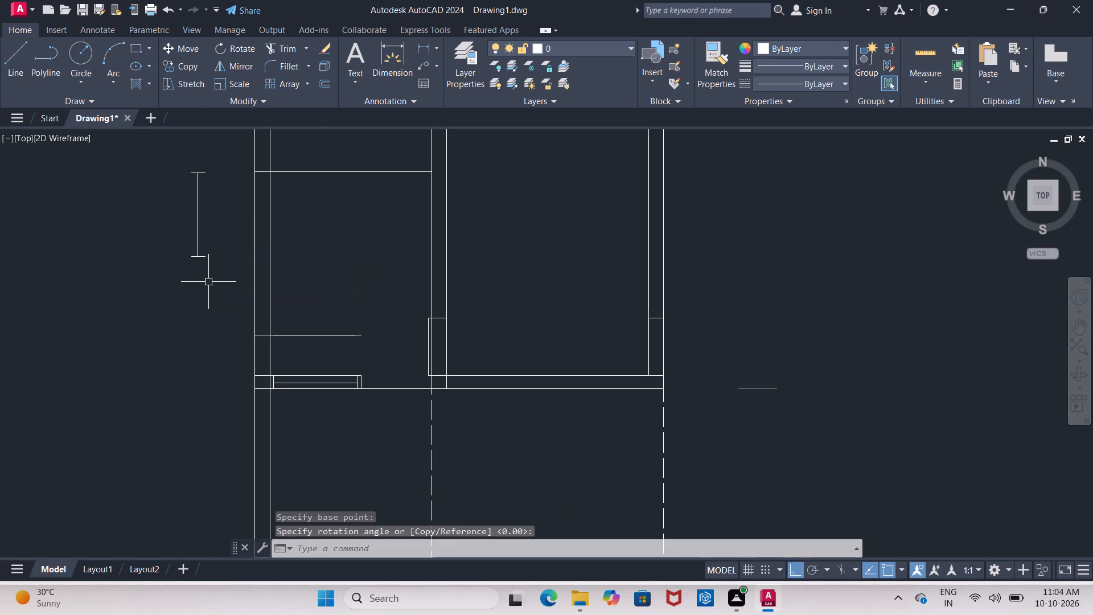
{"action": "middle_click_drag", "start_coordinate": [208, 286], "coordinate": [204, 311]}
{"action": "key", "text": "Escape"}
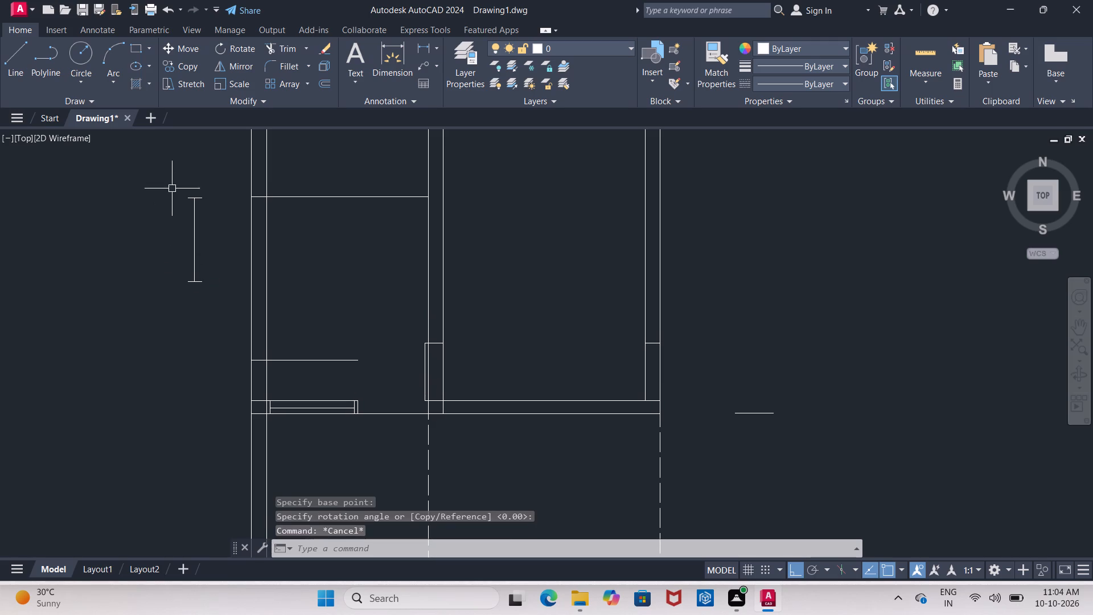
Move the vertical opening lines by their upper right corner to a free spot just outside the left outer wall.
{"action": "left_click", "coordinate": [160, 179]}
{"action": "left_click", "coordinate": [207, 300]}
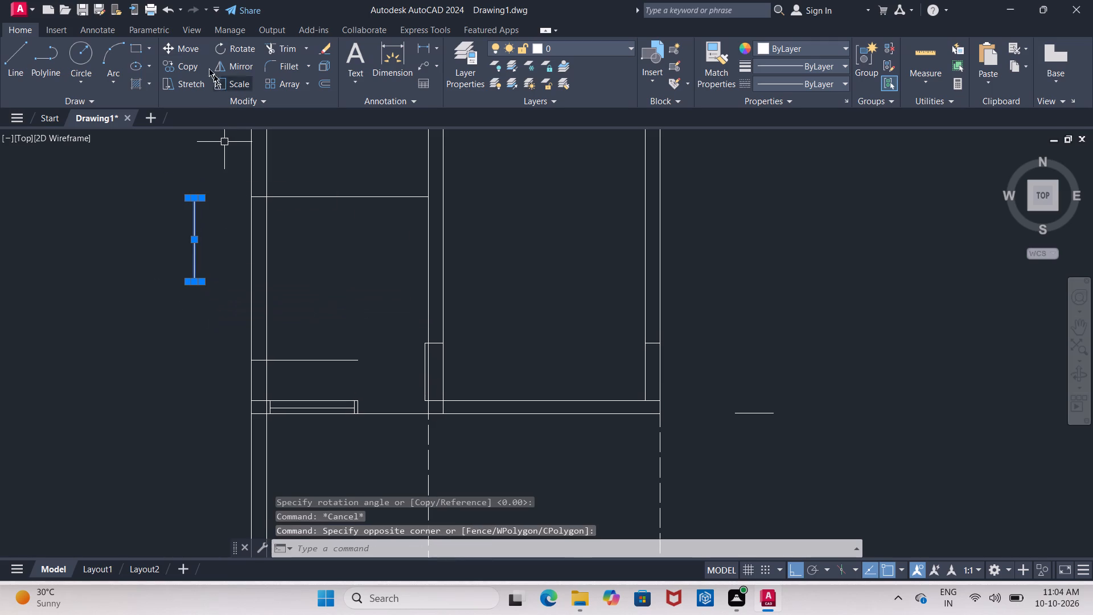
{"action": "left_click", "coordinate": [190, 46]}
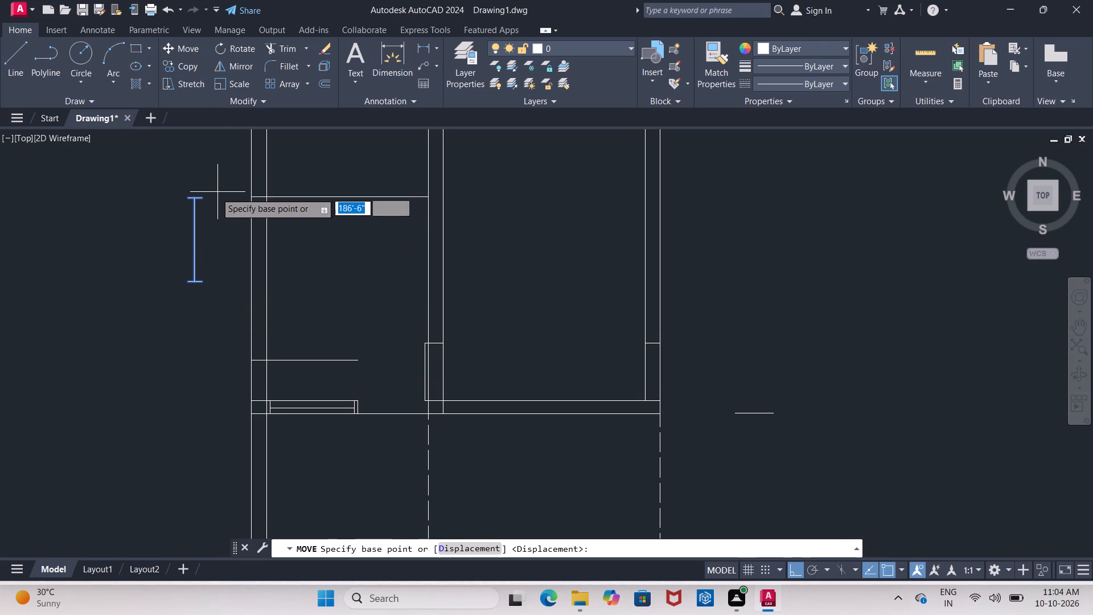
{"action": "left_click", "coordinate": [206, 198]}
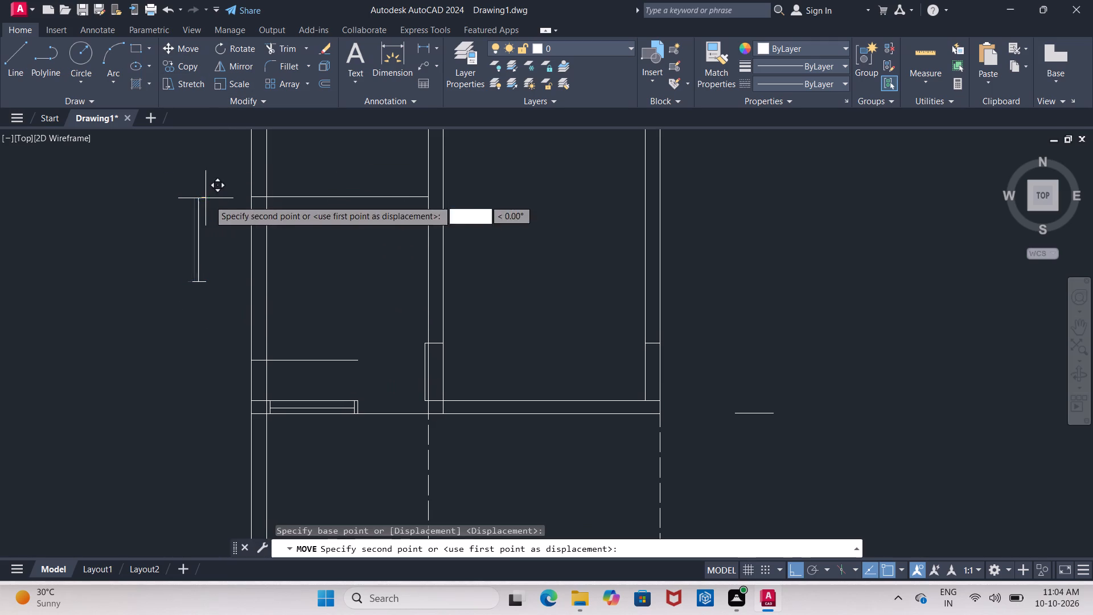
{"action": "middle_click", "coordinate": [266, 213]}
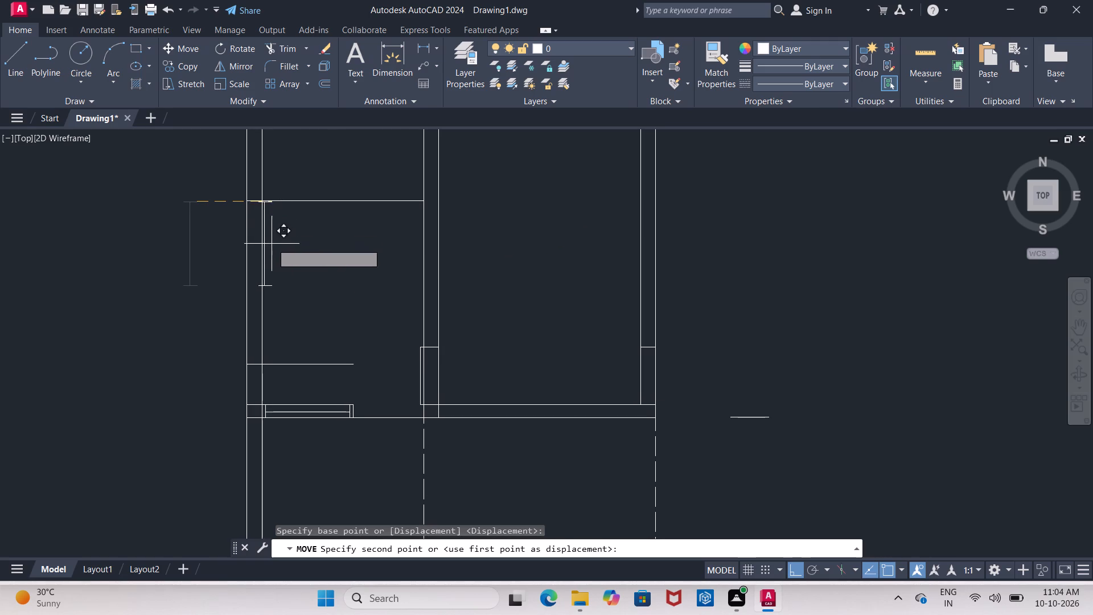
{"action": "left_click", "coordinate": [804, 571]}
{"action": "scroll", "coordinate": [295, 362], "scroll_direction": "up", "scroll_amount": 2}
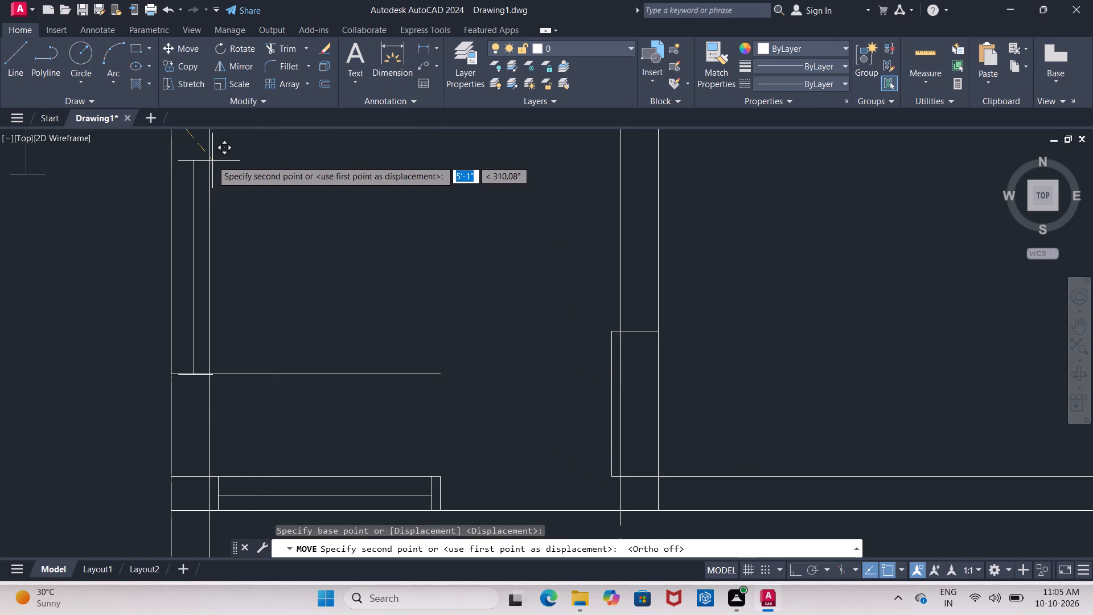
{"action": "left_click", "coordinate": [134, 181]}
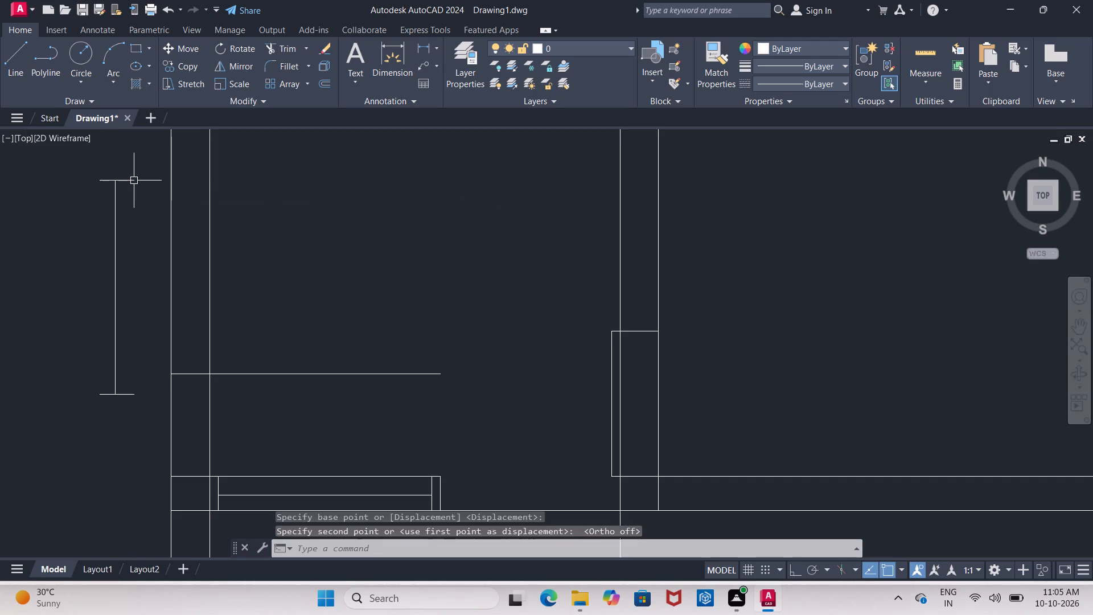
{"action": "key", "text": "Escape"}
Move the vertical opening lines by their lower right corner to where the left wall's inner line meets the 2' offset line.
{"action": "left_click", "coordinate": [96, 170]}
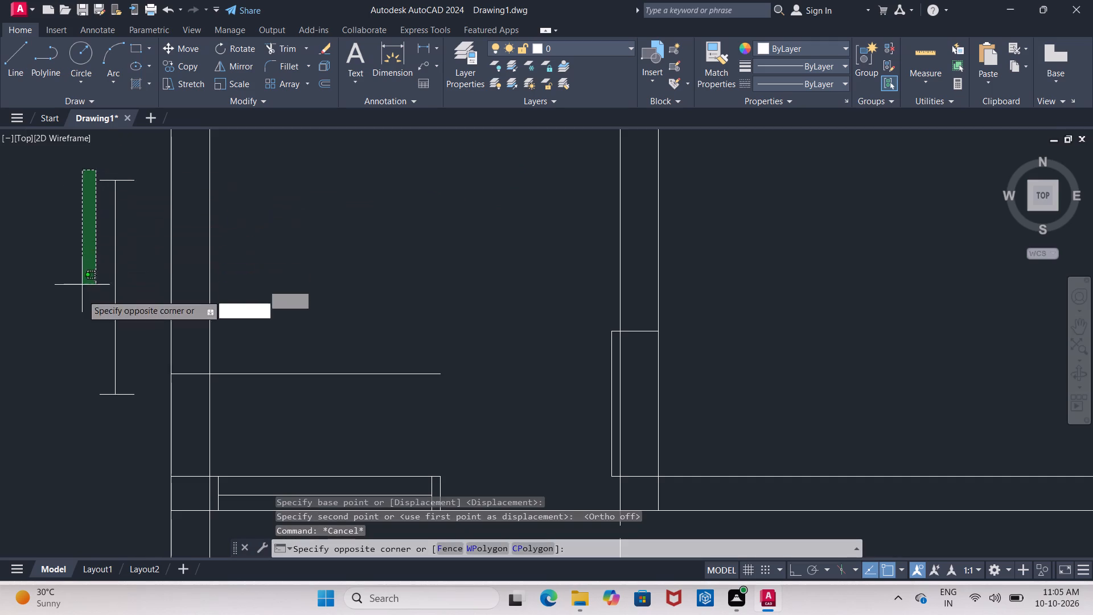
{"action": "left_click", "coordinate": [139, 444]}
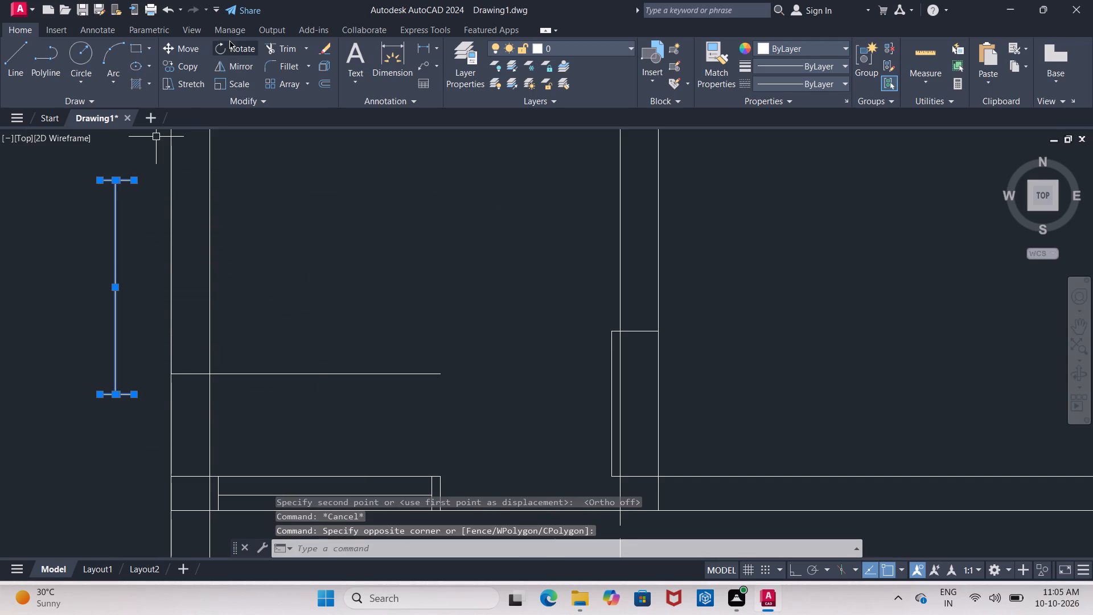
{"action": "left_click", "coordinate": [189, 54]}
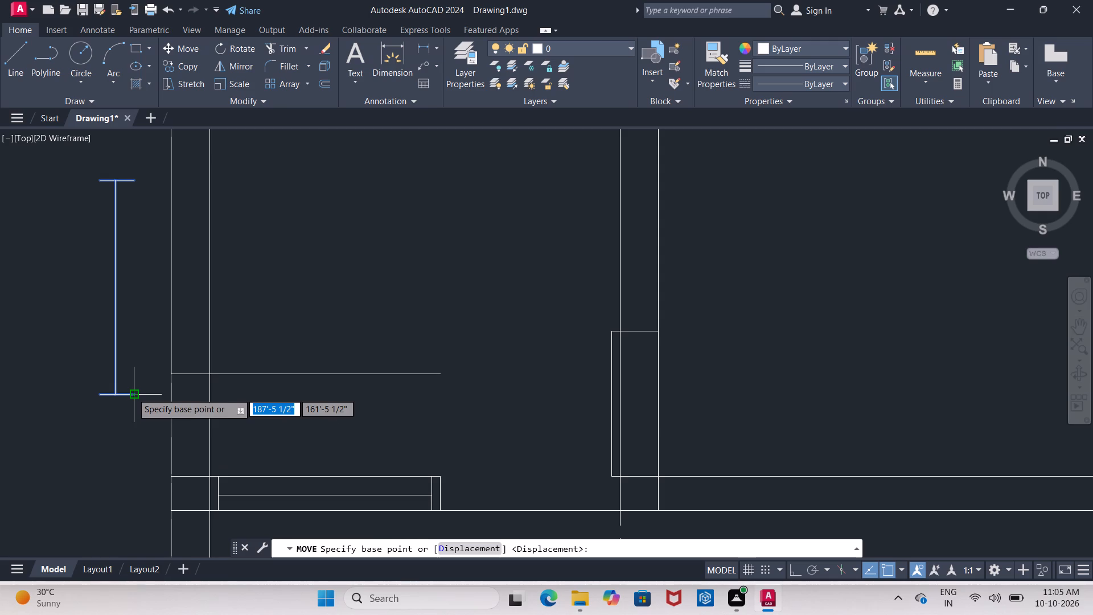
{"action": "left_click", "coordinate": [132, 393]}
{"action": "scroll", "coordinate": [204, 369], "scroll_direction": "up", "scroll_amount": 4}
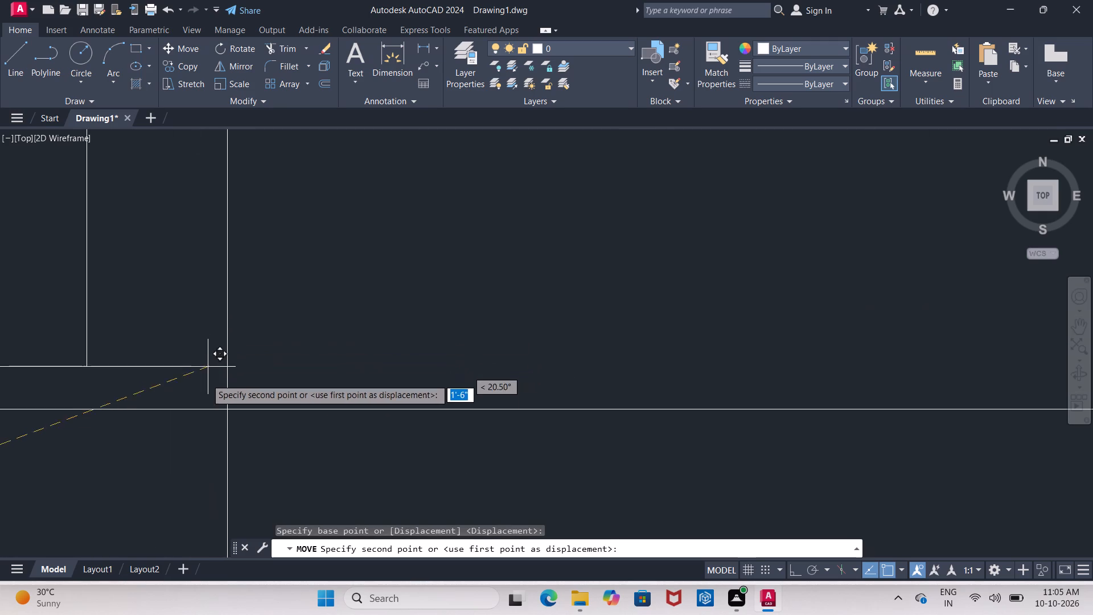
{"action": "left_click", "coordinate": [228, 408]}
{"action": "scroll", "coordinate": [228, 405], "scroll_direction": "down", "scroll_amount": 6}
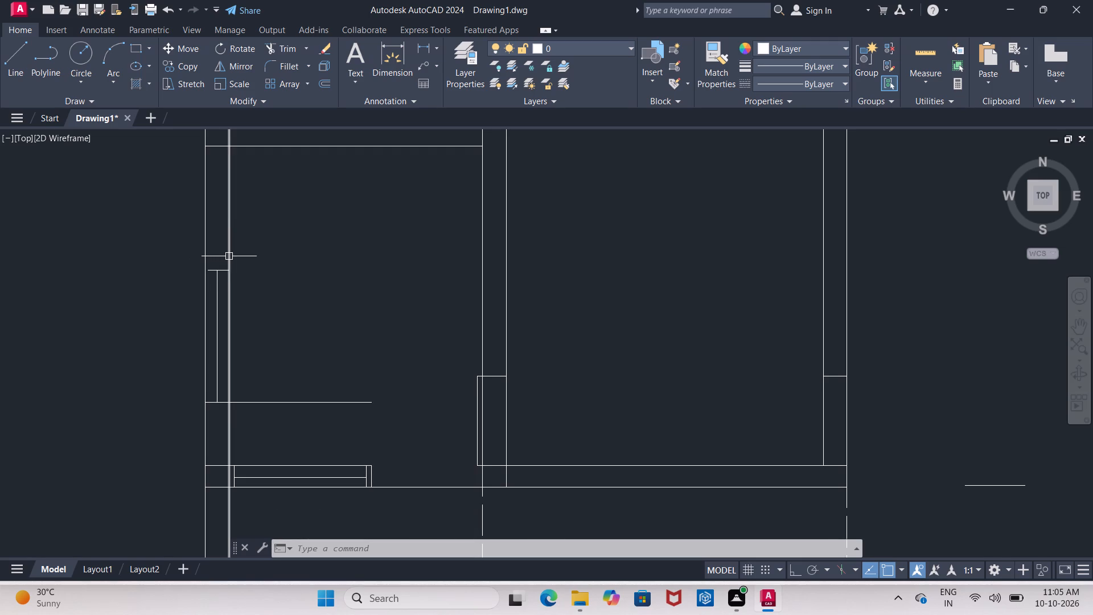
{"action": "scroll", "coordinate": [218, 245], "scroll_direction": "up", "scroll_amount": 1}
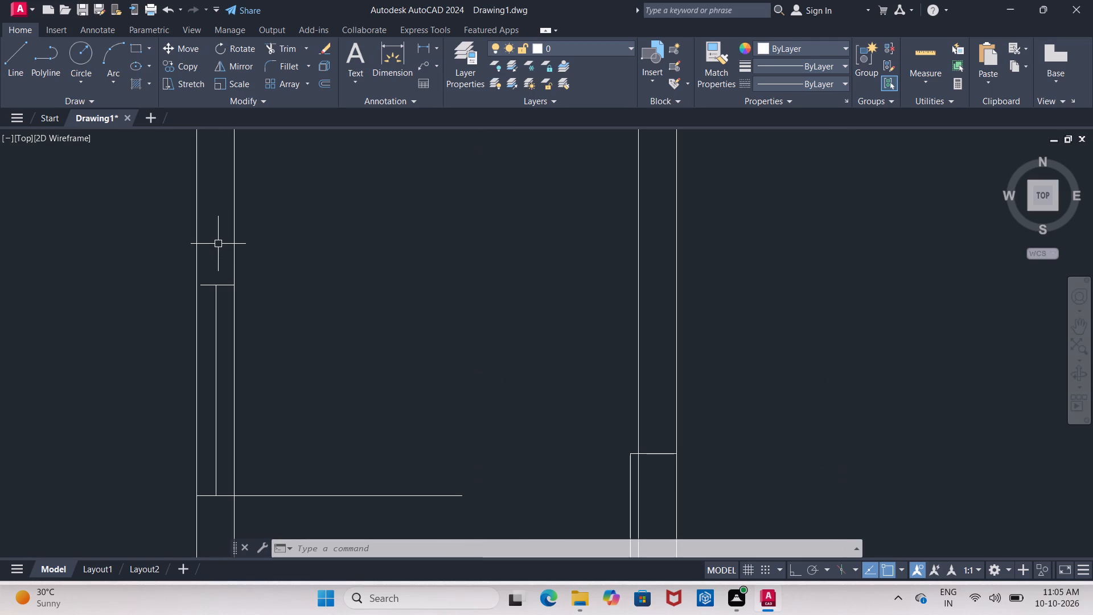
Extend the upper end line of the left-wall opening to the wall's outer line.
{"action": "scroll", "coordinate": [218, 244], "scroll_direction": "up", "scroll_amount": 1}
{"action": "middle_click_drag", "start_coordinate": [218, 244], "coordinate": [207, 203]}
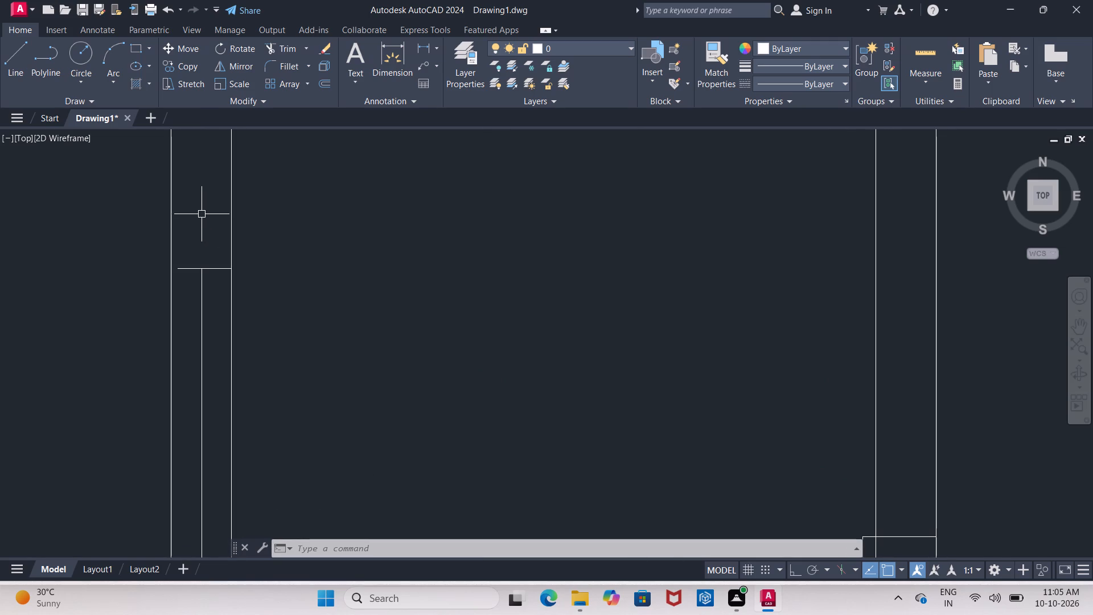
{"action": "type", "text": "ex"}
{"action": "key", "text": "Return"}
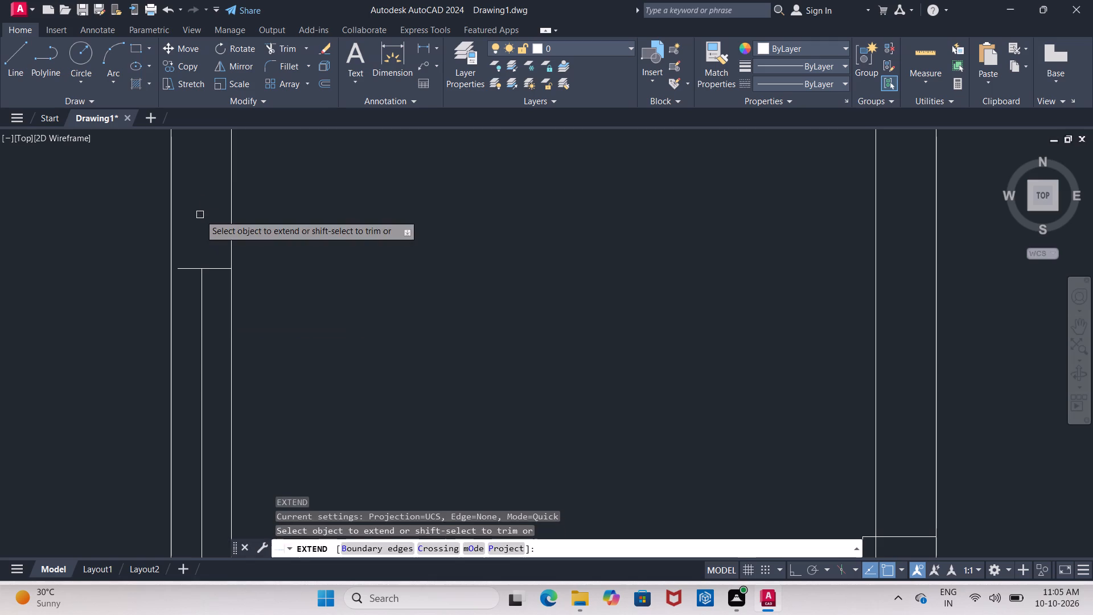
{"action": "left_click", "coordinate": [180, 271]}
{"action": "scroll", "coordinate": [183, 273], "scroll_direction": "down", "scroll_amount": 2}
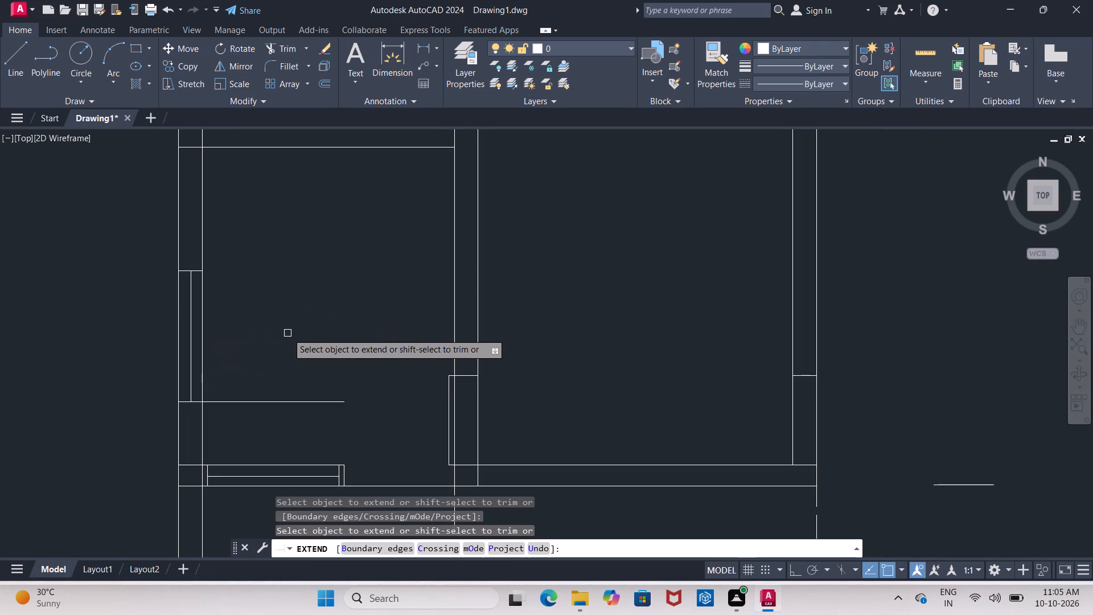
{"action": "key", "text": "Escape"}
Trim the 2' offset line where it runs into the room past the left wall's inner line.
{"action": "type", "text": "tr"}
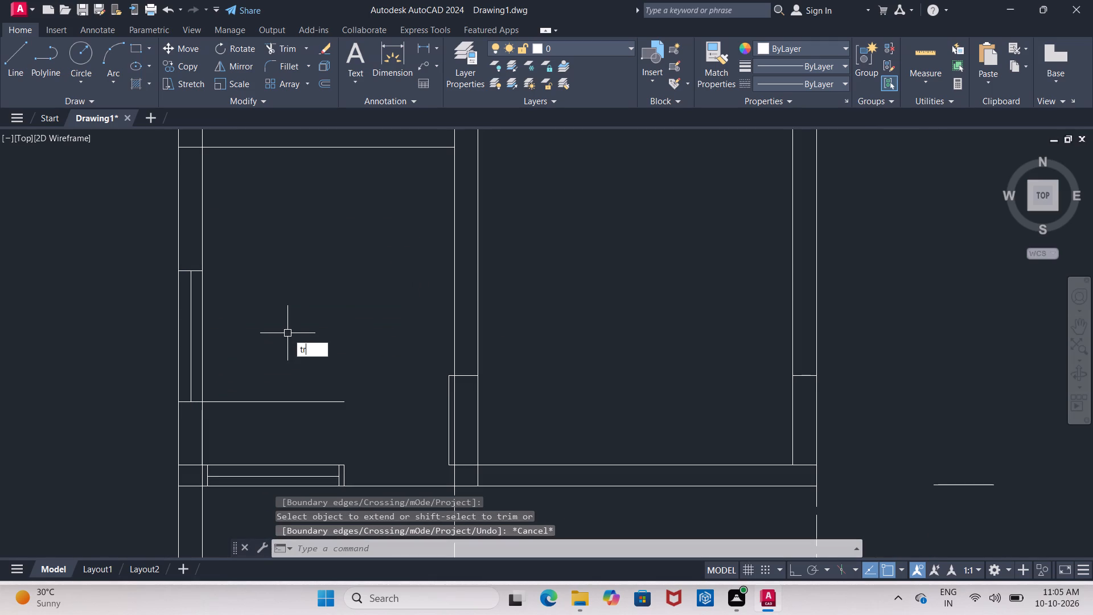
{"action": "key", "text": "Return"}
{"action": "key", "text": "Return"}
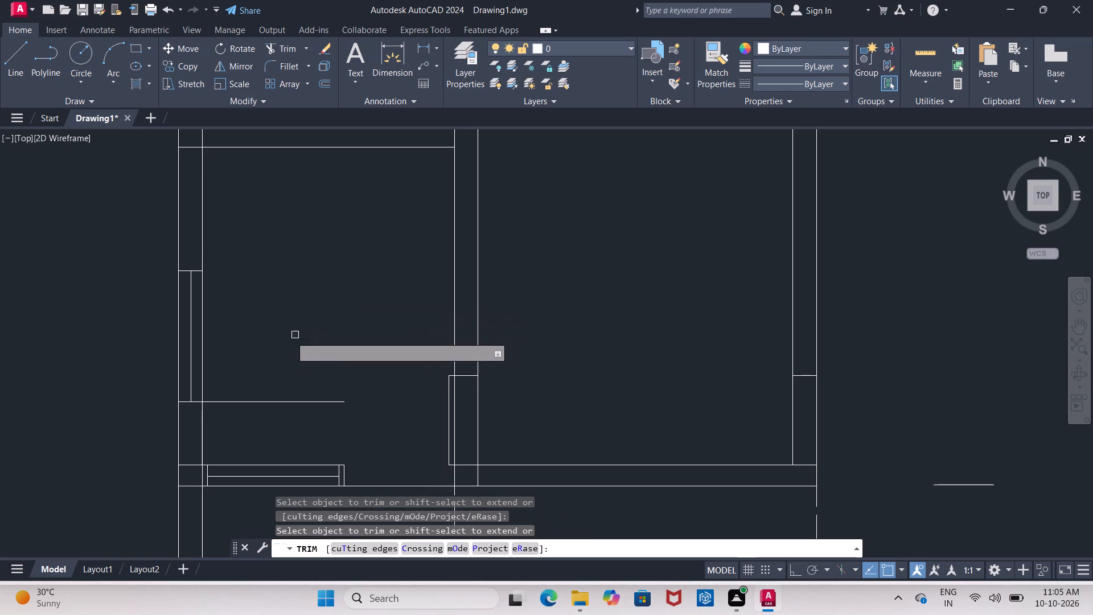
{"action": "left_click_drag", "start_coordinate": [252, 360], "coordinate": [253, 380]}
{"action": "left_click_drag", "start_coordinate": [252, 407], "coordinate": [253, 391]}
{"action": "left_click_drag", "start_coordinate": [253, 377], "coordinate": [254, 367]}
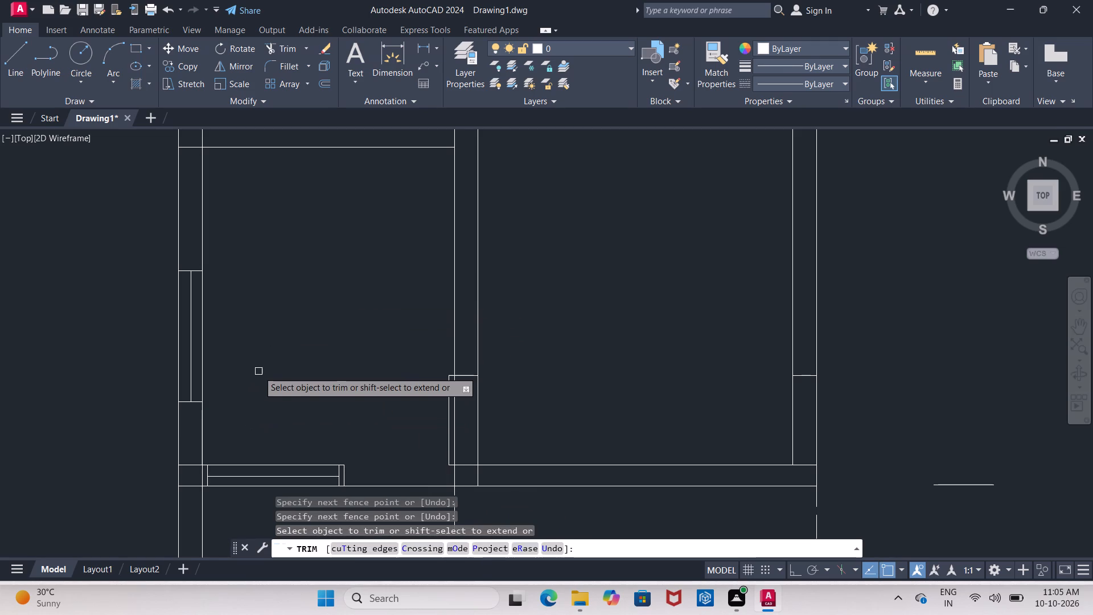
{"action": "scroll", "coordinate": [186, 323], "scroll_direction": "up", "scroll_amount": 1}
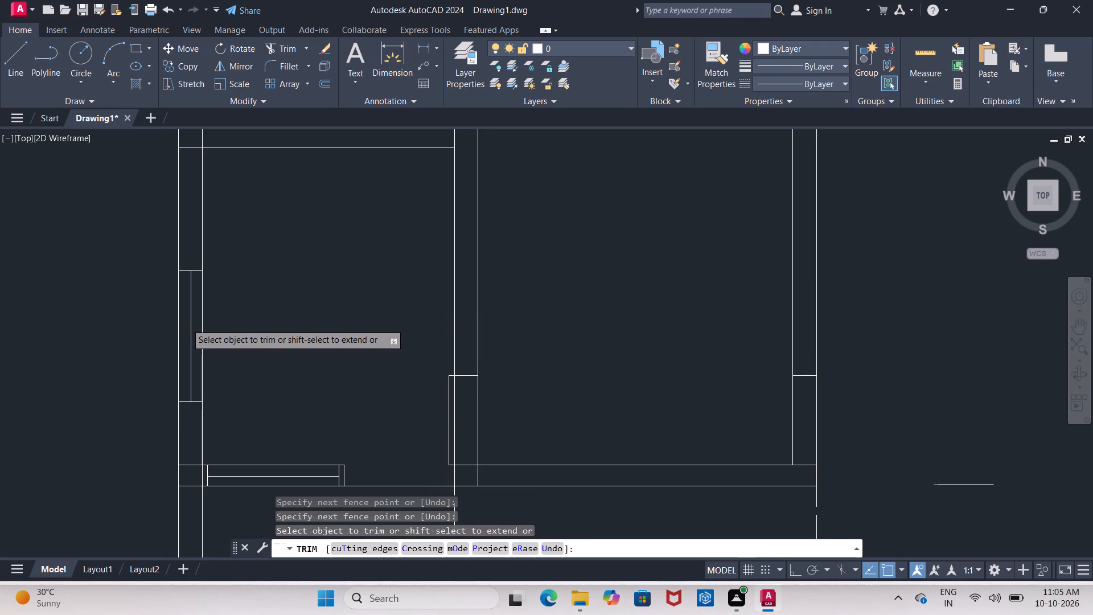
{"action": "middle_click_drag", "start_coordinate": [184, 322], "coordinate": [161, 310]}
{"action": "key", "text": "Escape"}
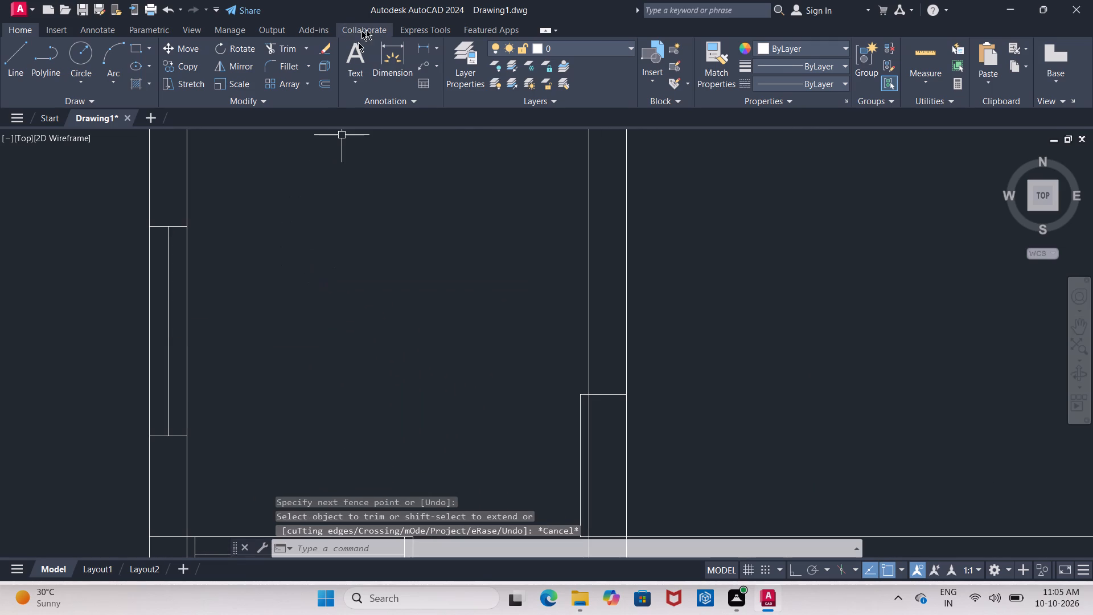
Measure the left-wall opening's length between its two end lines with a linear dimension, without placing it.
{"action": "left_click", "coordinate": [418, 48]}
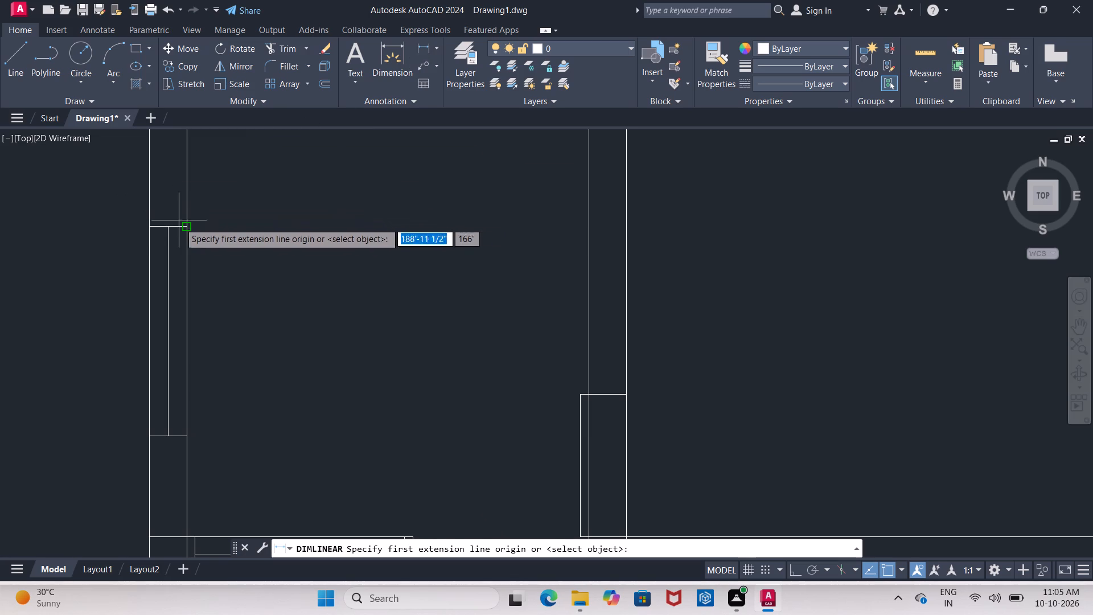
{"action": "left_click", "coordinate": [184, 229]}
{"action": "left_click", "coordinate": [188, 437]}
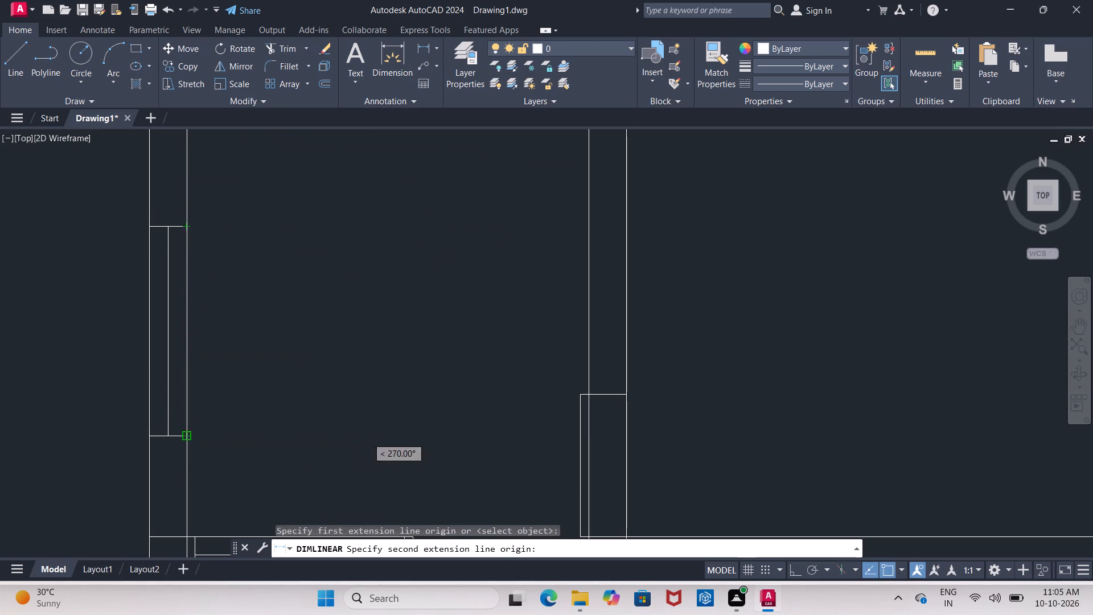
{"action": "key", "text": "Escape"}
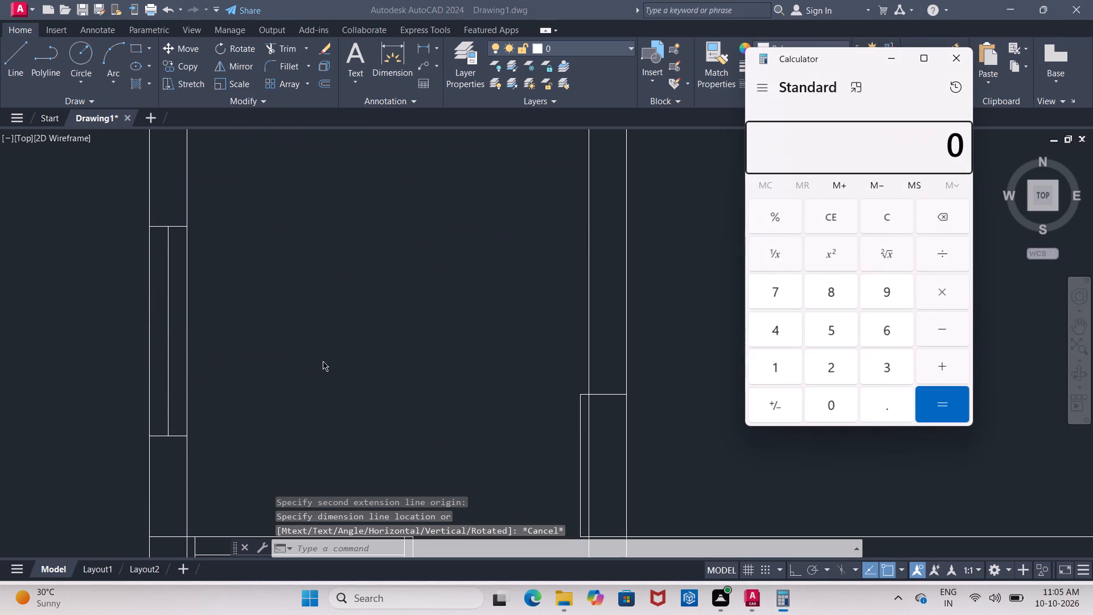
In Calculator, divide 4.2 by 4 and close it.
{"action": "key", "text": "4"}
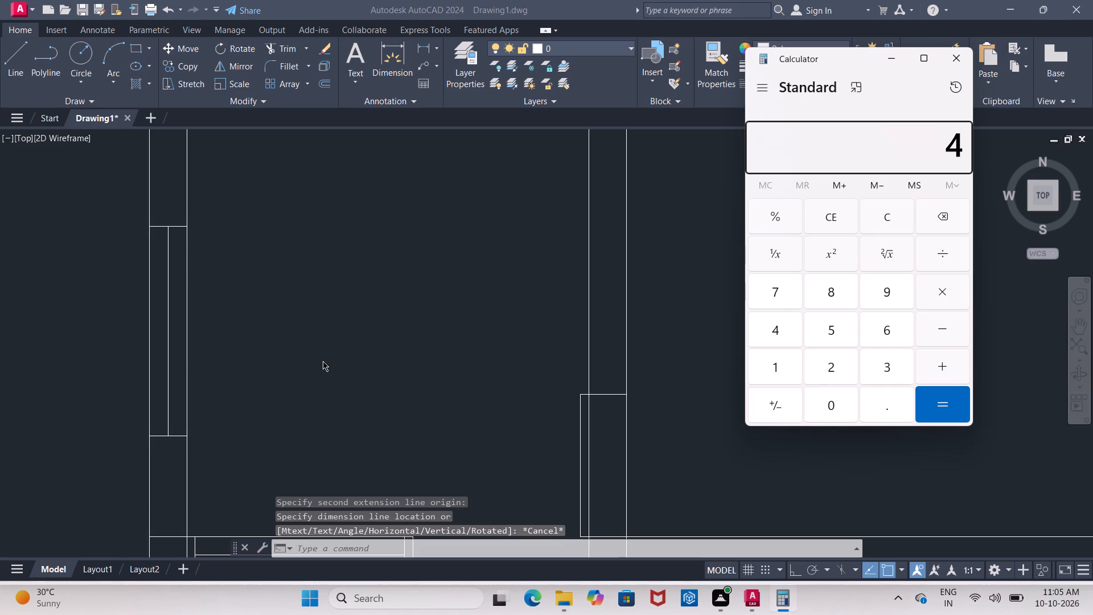
{"action": "type", "text": "'2\"/"}
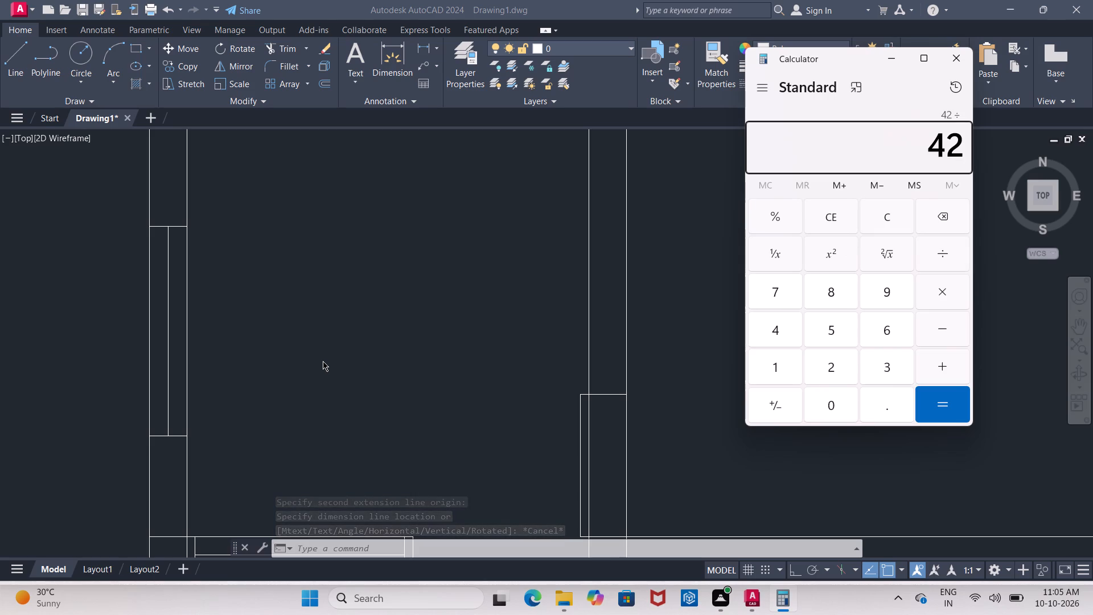
{"action": "key", "text": "4"}
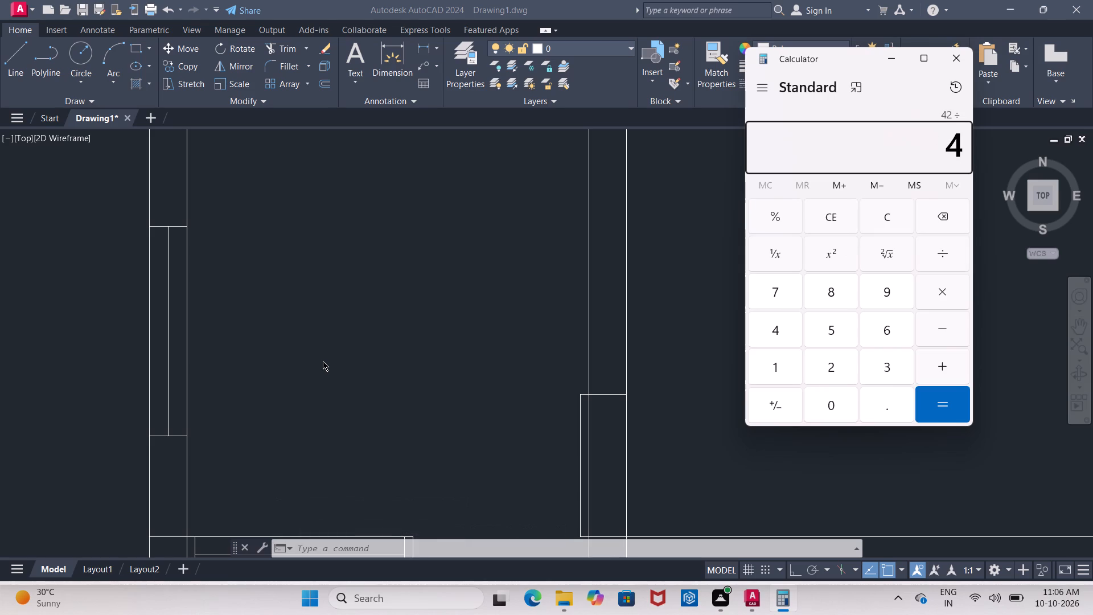
{"action": "key", "text": "BackSpace"}
{"action": "key", "text": "BackSpace"}
{"action": "key", "text": "BackSpace"}
{"action": "key", "text": "BackSpace"}
{"action": "key", "text": "4"}
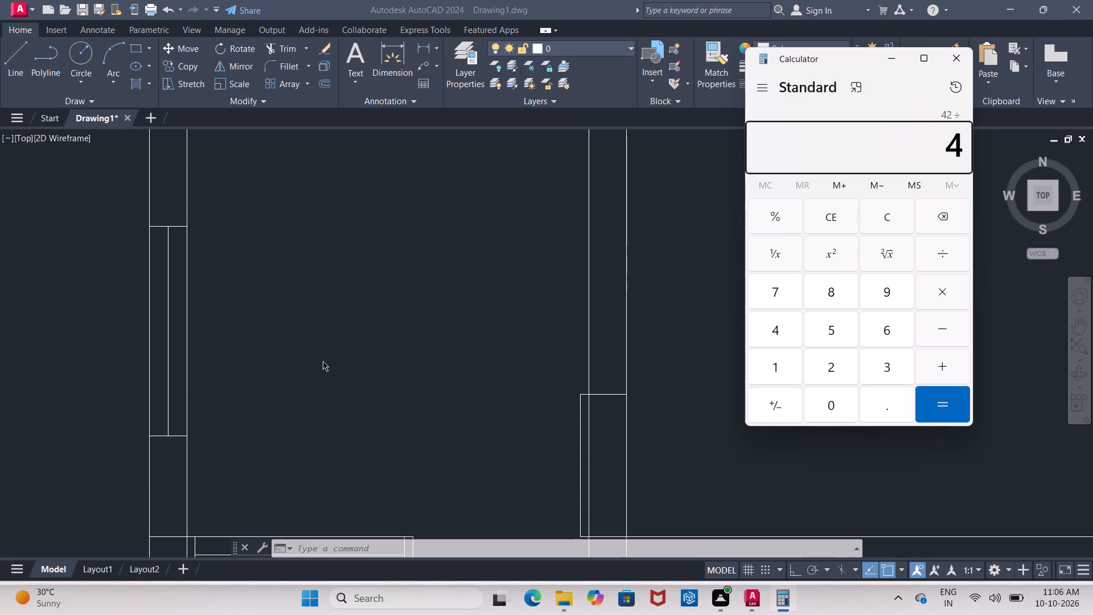
{"action": "type", "text": ".2"}
{"action": "key", "text": "slash"}
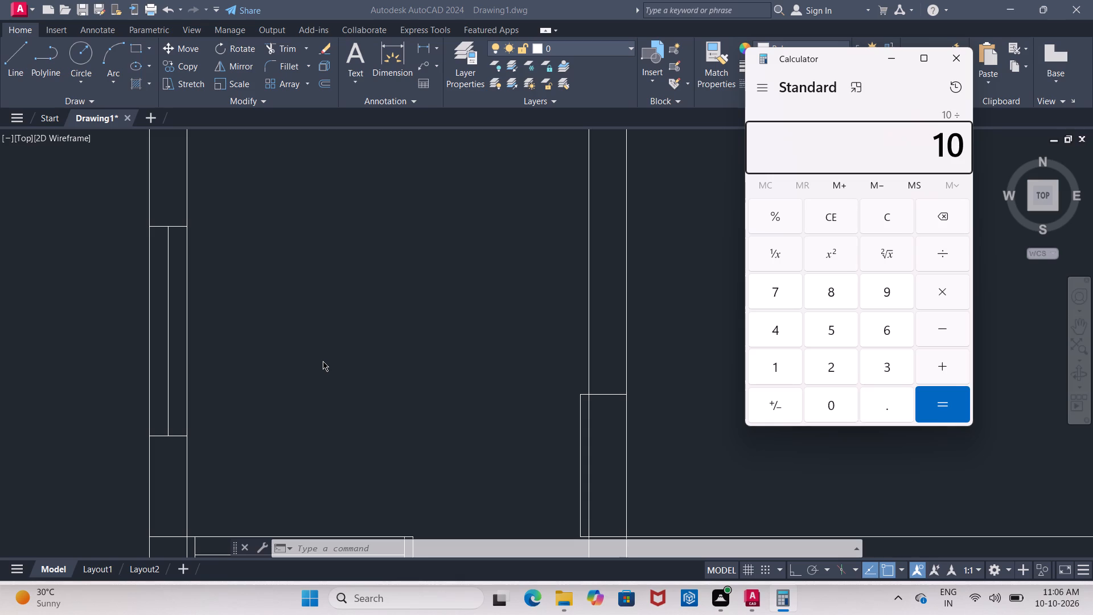
{"action": "key", "text": "Escape"}
{"action": "type", "text": "4.2/4"}
{"action": "key", "text": "Return"}
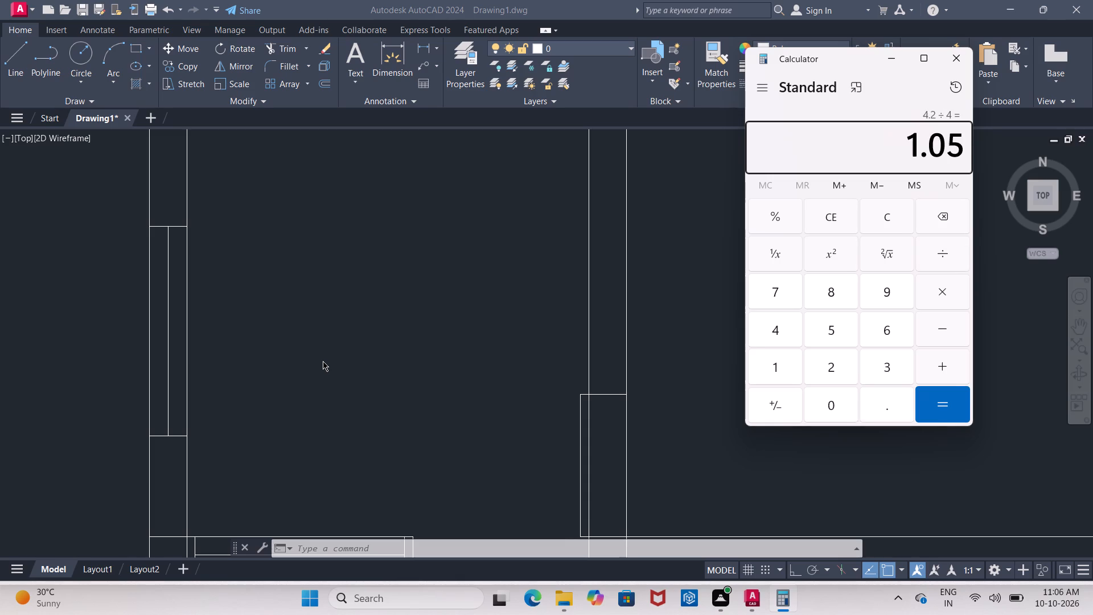
{"action": "left_click", "coordinate": [963, 60]}
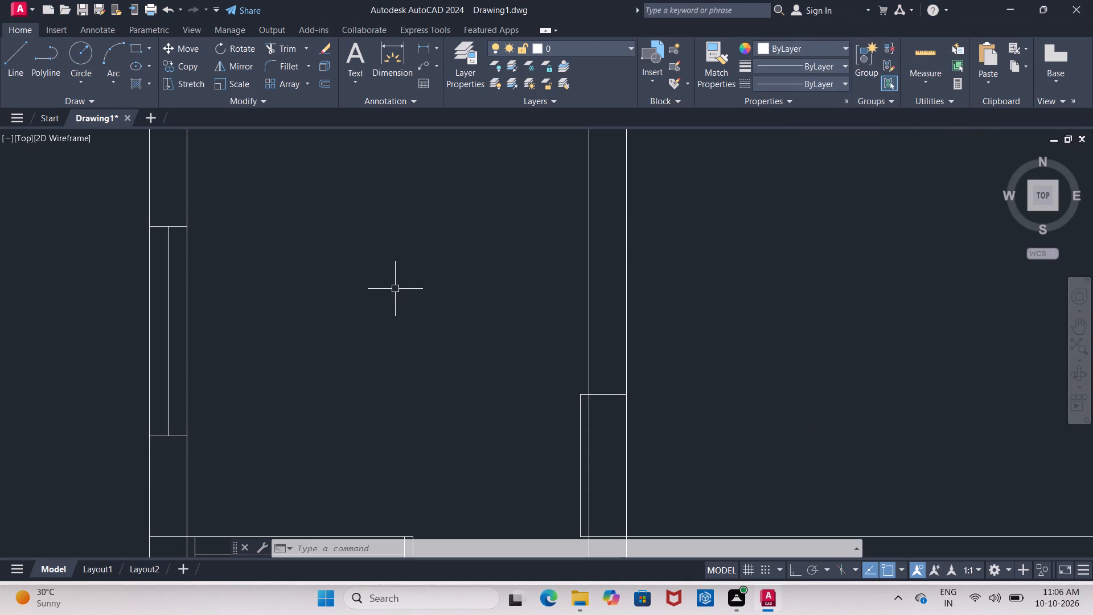
Offset the left-wall opening's upper and lower end lines inward by 1'0.5".
{"action": "key", "text": "o"}
{"action": "key", "text": "Return"}
{"action": "key", "text": "1"}
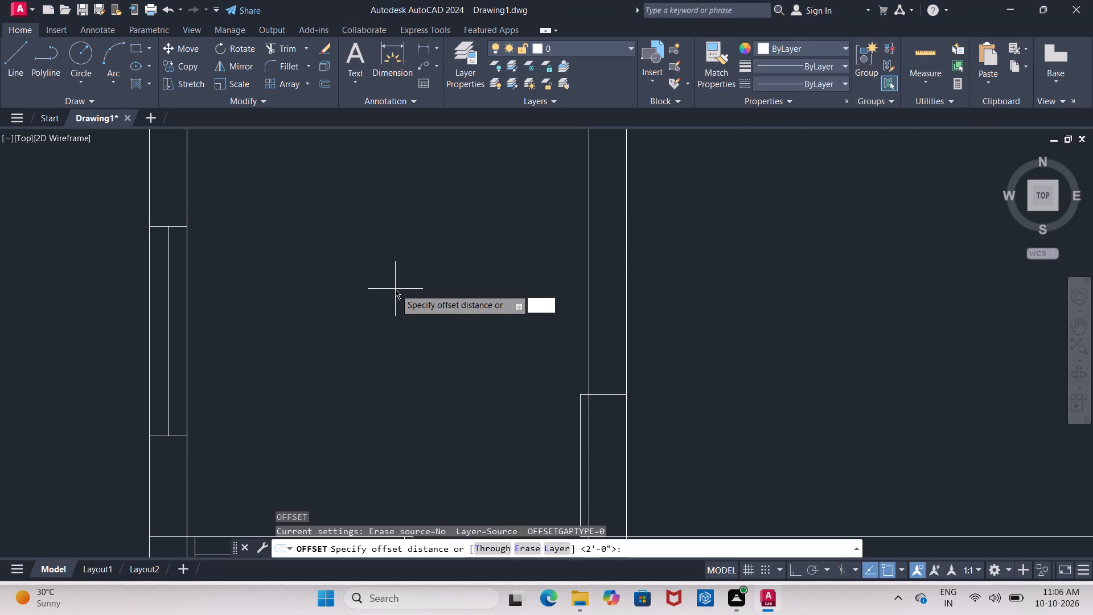
{"action": "type", "text": "'0.5"}
{"action": "key", "text": "shift+quotedbl"}
{"action": "key", "text": "Return"}
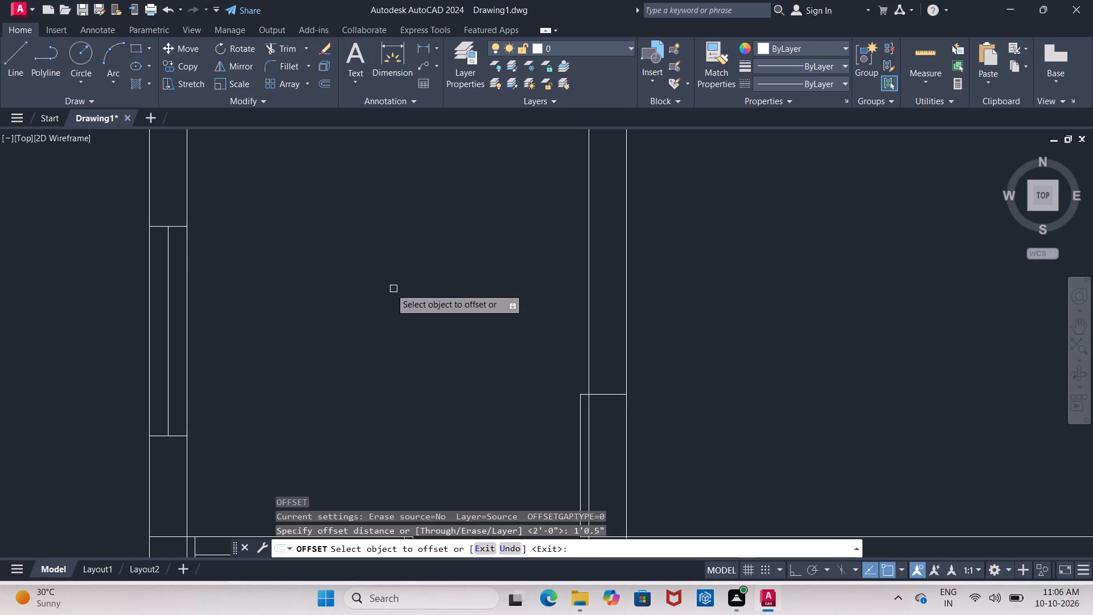
{"action": "left_click", "coordinate": [176, 227]}
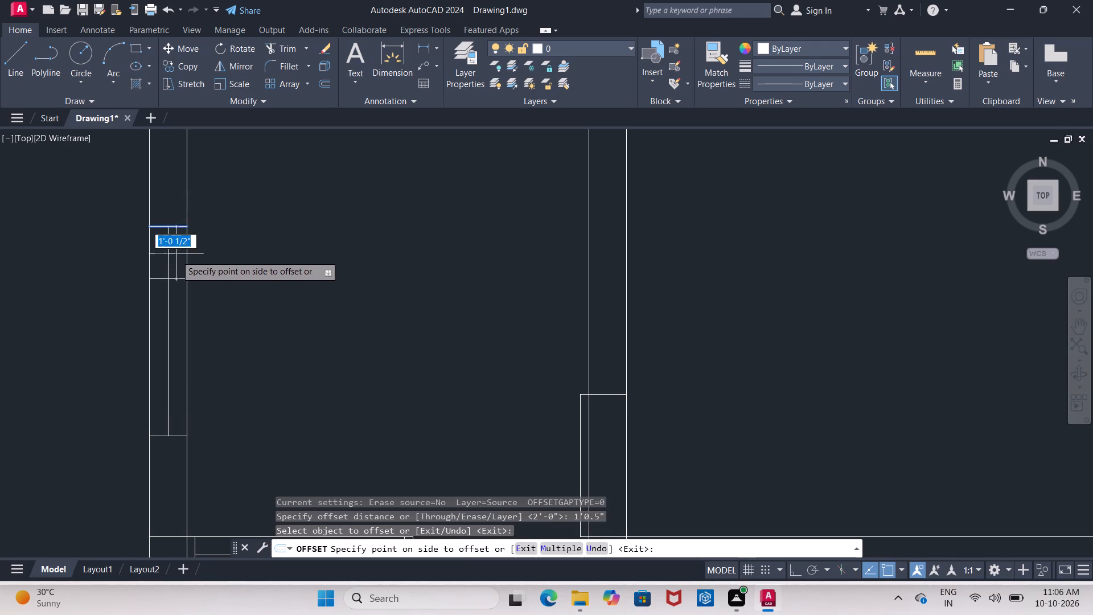
{"action": "left_click", "coordinate": [176, 256]}
{"action": "left_click", "coordinate": [180, 436]}
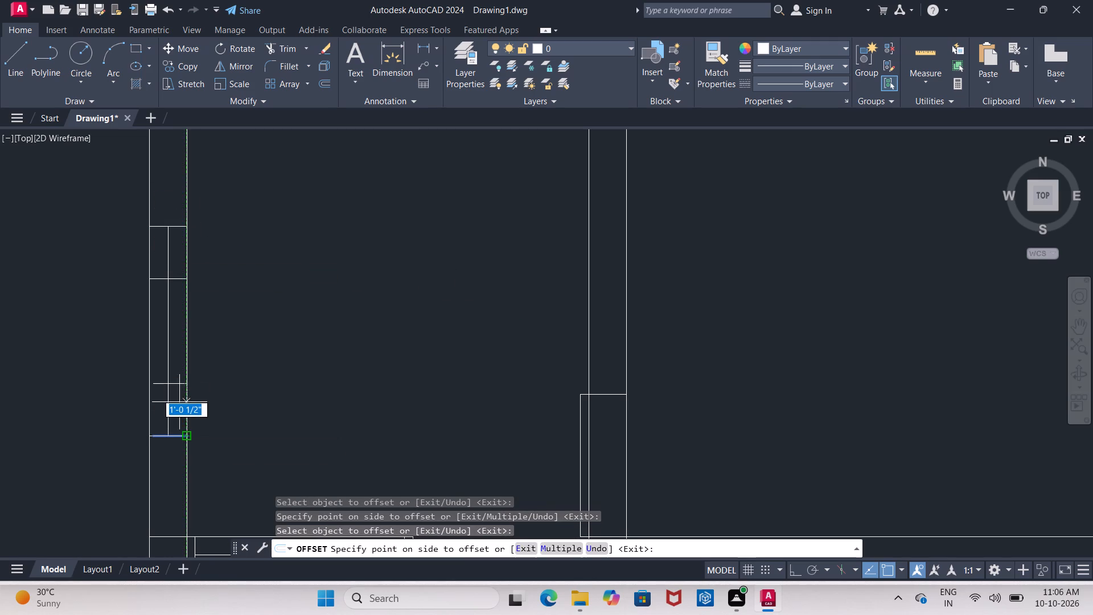
{"action": "left_click", "coordinate": [175, 354]}
Offset both end lines of the lower cross-wall opening inward by 1'0.5".
{"action": "middle_click_drag", "start_coordinate": [333, 402], "coordinate": [336, 122]}
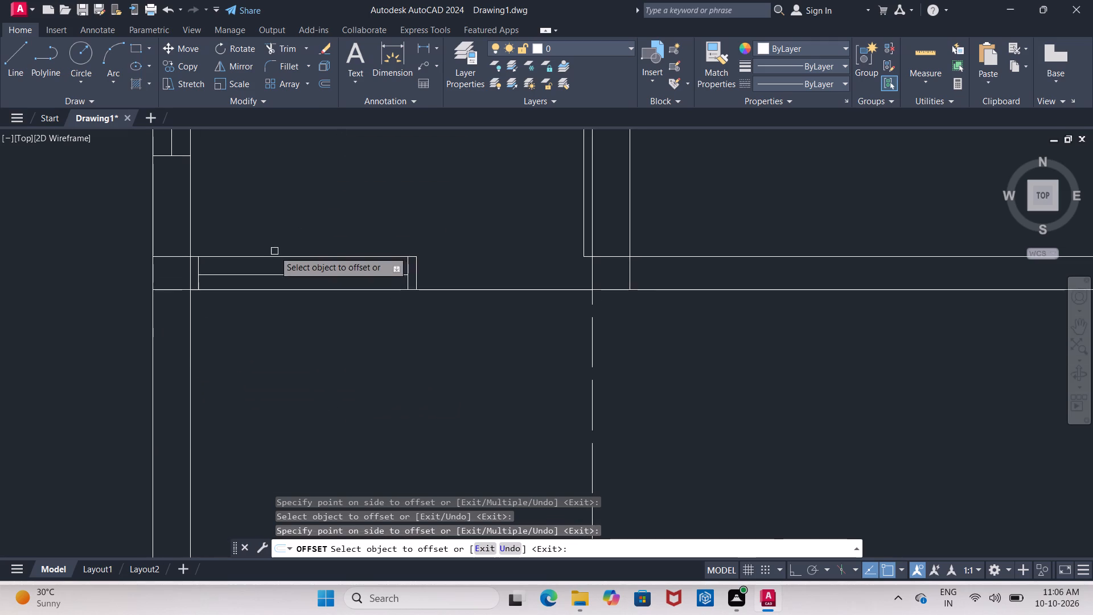
{"action": "scroll", "coordinate": [274, 251], "scroll_direction": "up", "scroll_amount": 2}
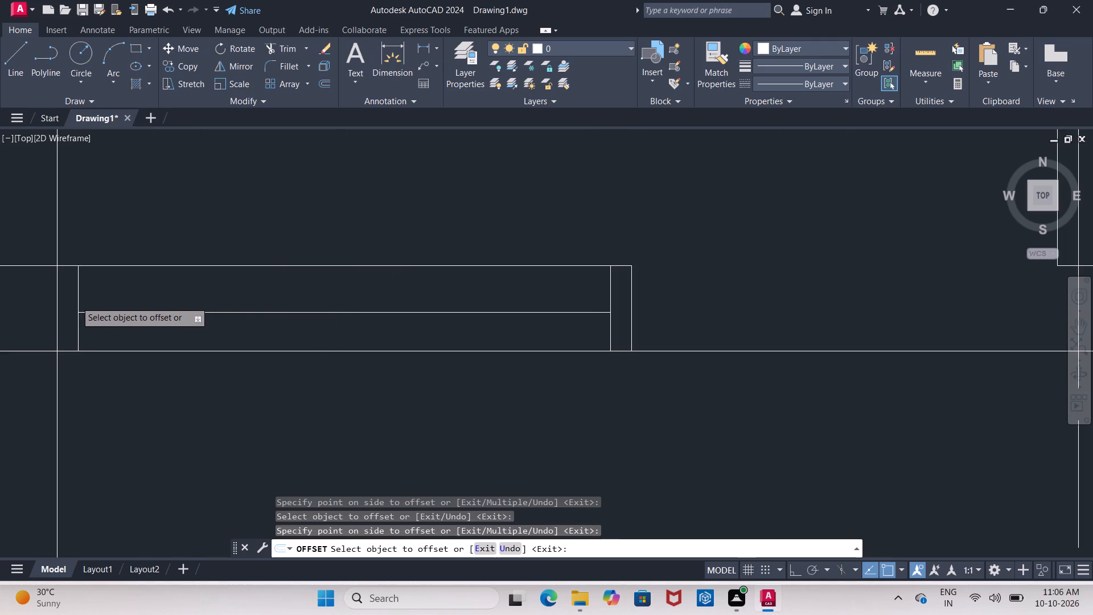
{"action": "left_click", "coordinate": [76, 301]}
{"action": "left_click", "coordinate": [130, 305]}
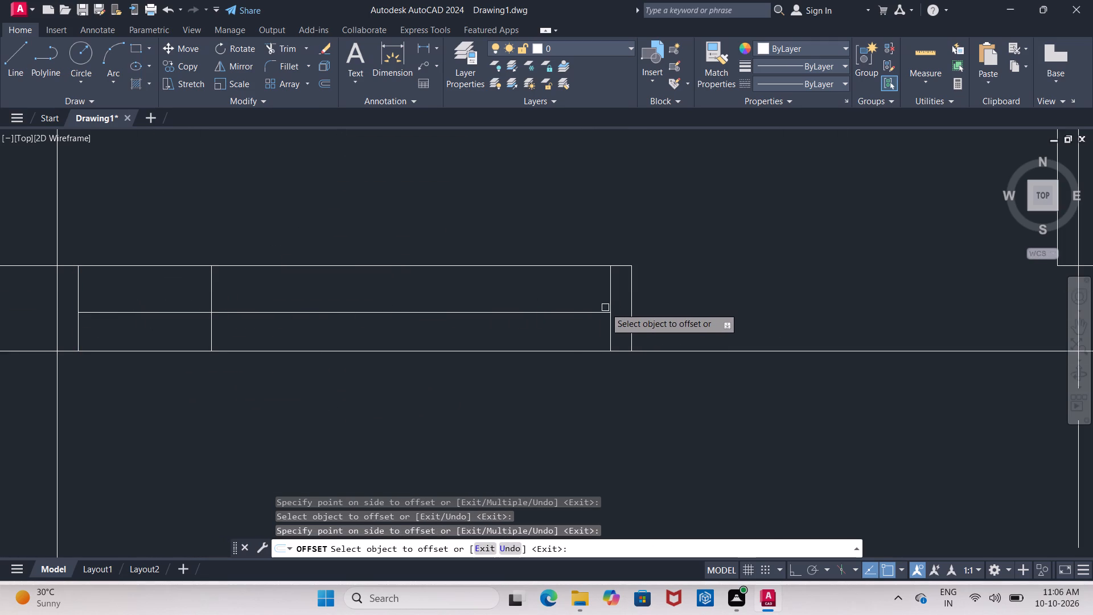
{"action": "left_click", "coordinate": [609, 304]}
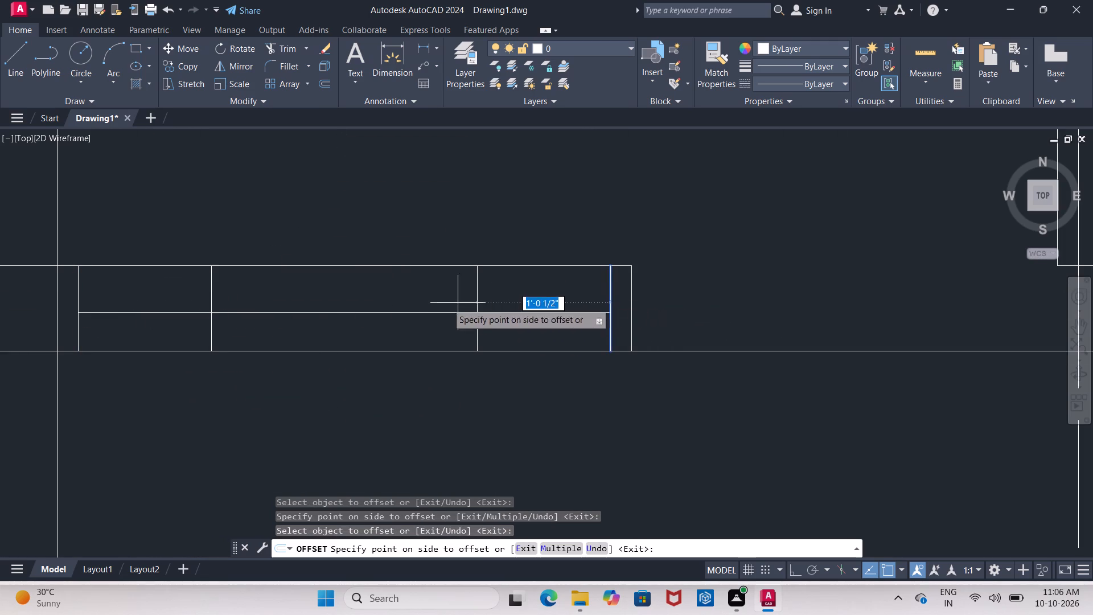
{"action": "left_click", "coordinate": [421, 305]}
{"action": "scroll", "coordinate": [421, 305], "scroll_direction": "down", "scroll_amount": 3}
{"action": "middle_click_drag", "start_coordinate": [418, 307], "coordinate": [412, 305]}
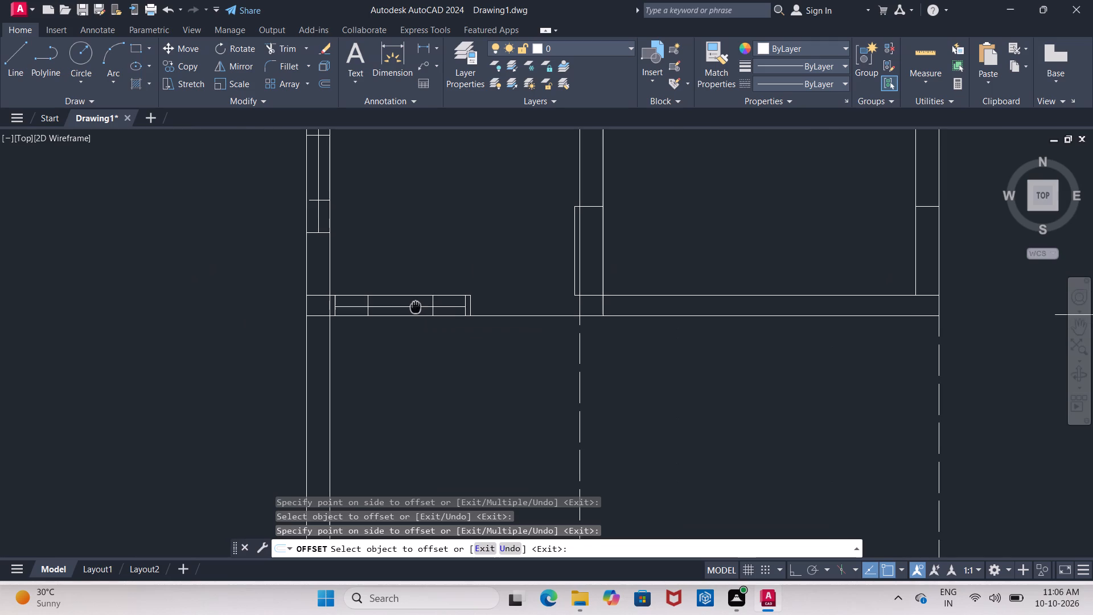
{"action": "middle_click_drag", "start_coordinate": [412, 305], "coordinate": [372, 351]}
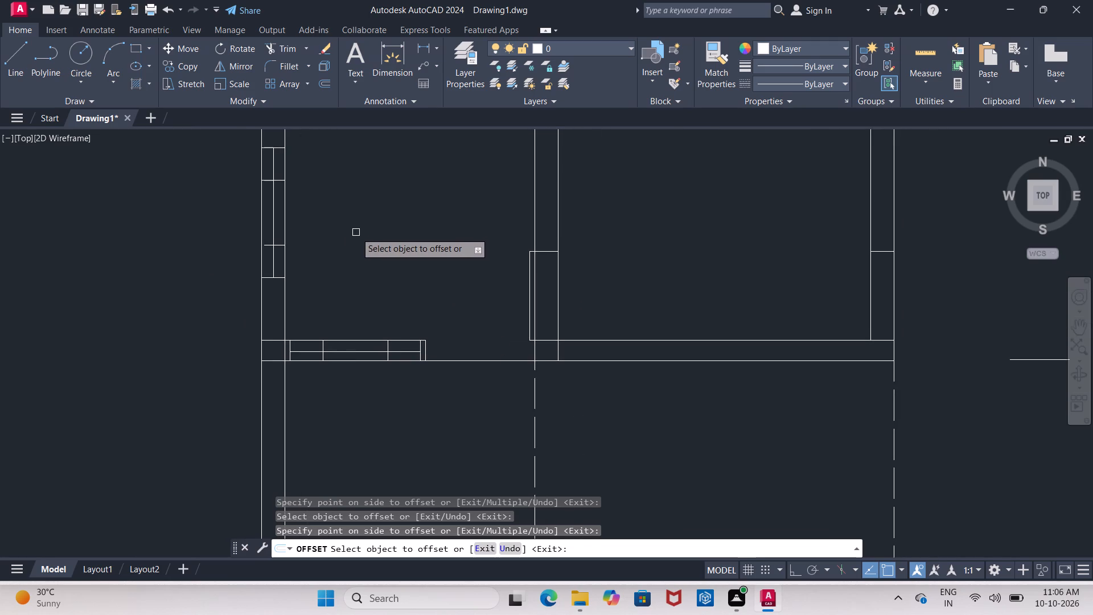
{"action": "key", "text": "Escape"}
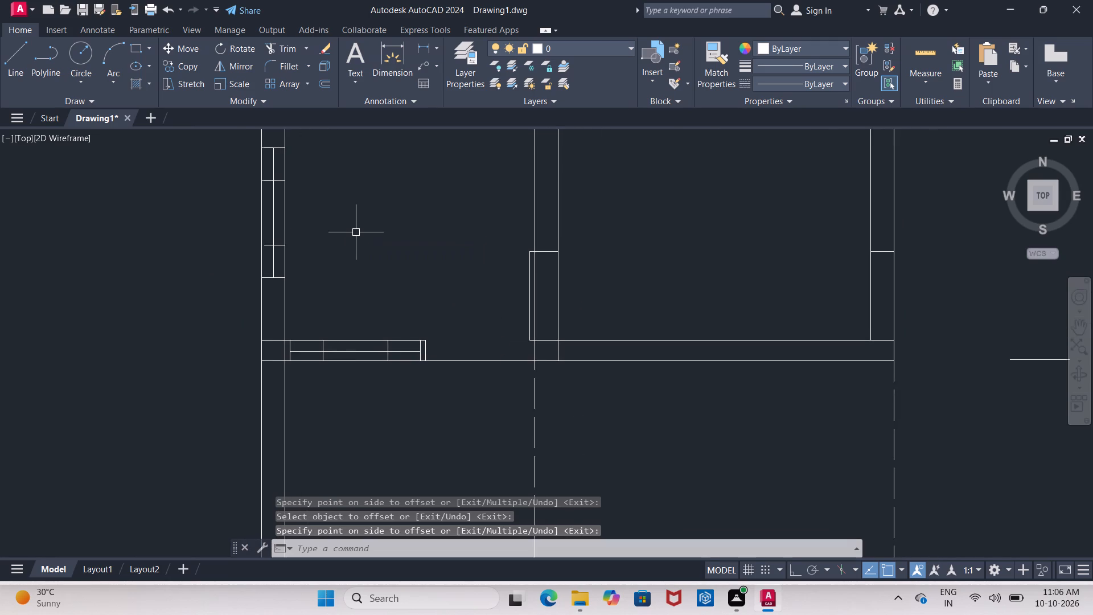
Extend the lower inner division line of the left-wall opening to the wall's outer line.
{"action": "type", "text": "ex"}
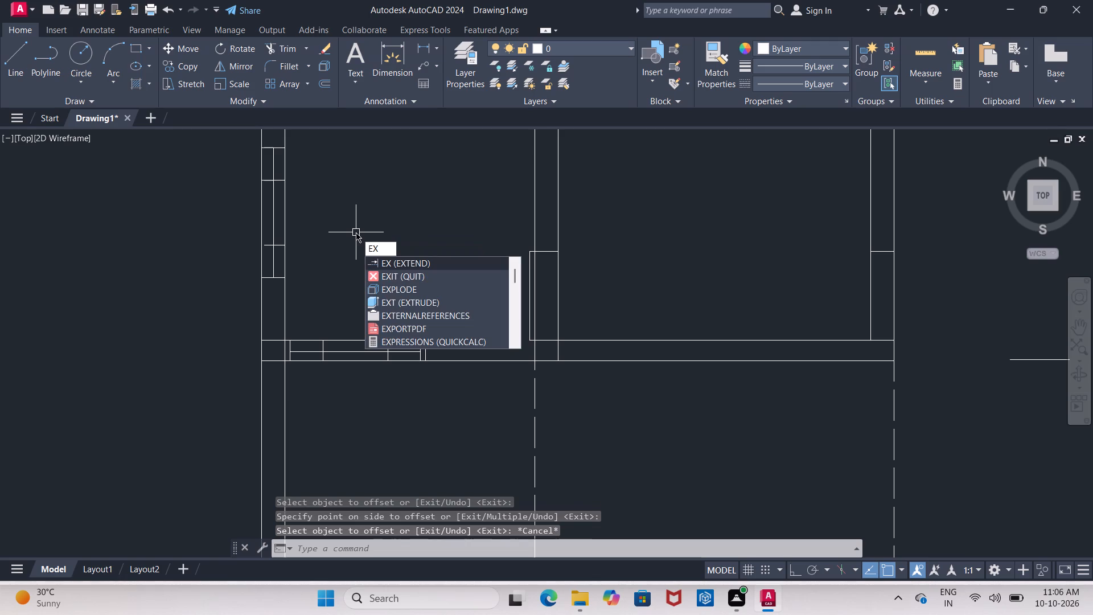
{"action": "key", "text": "Return"}
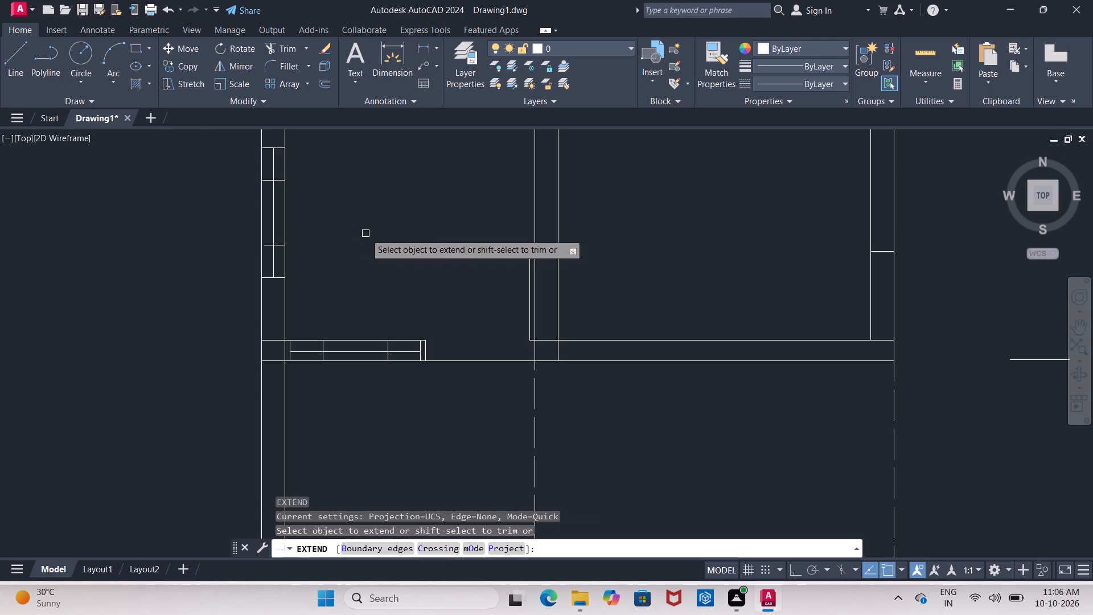
{"action": "scroll", "coordinate": [363, 236], "scroll_direction": "up", "scroll_amount": 2}
{"action": "middle_click_drag", "start_coordinate": [363, 236], "coordinate": [449, 146]}
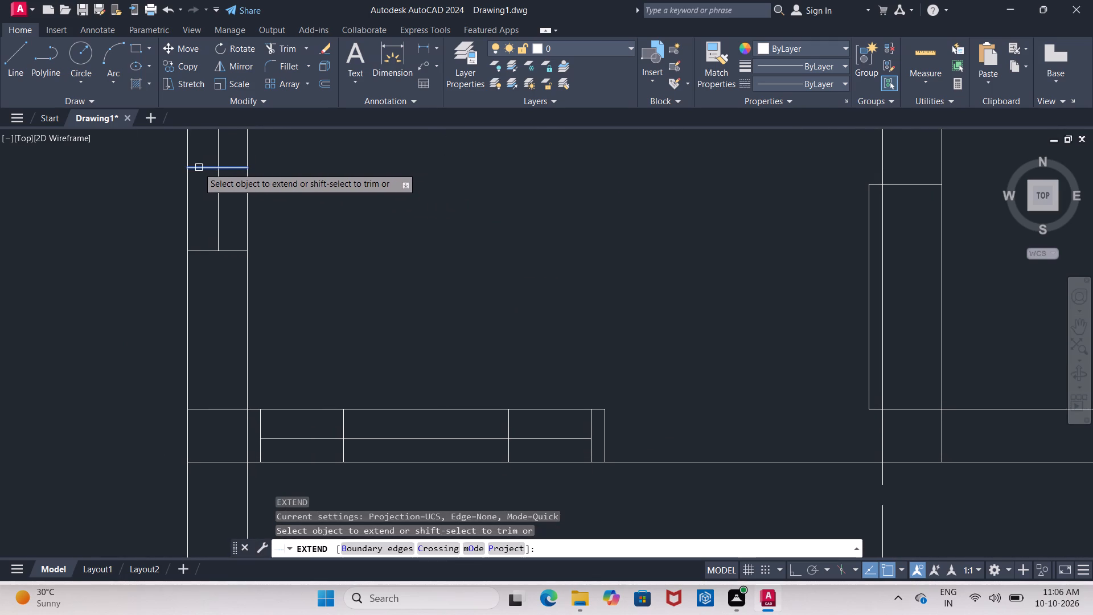
{"action": "left_click", "coordinate": [198, 167]}
{"action": "scroll", "coordinate": [198, 170], "scroll_direction": "down", "scroll_amount": 4}
{"action": "middle_click_drag", "start_coordinate": [222, 181], "coordinate": [222, 240]}
{"action": "scroll", "coordinate": [220, 211], "scroll_direction": "up", "scroll_amount": 2}
{"action": "middle_click_drag", "start_coordinate": [220, 210], "coordinate": [229, 266]}
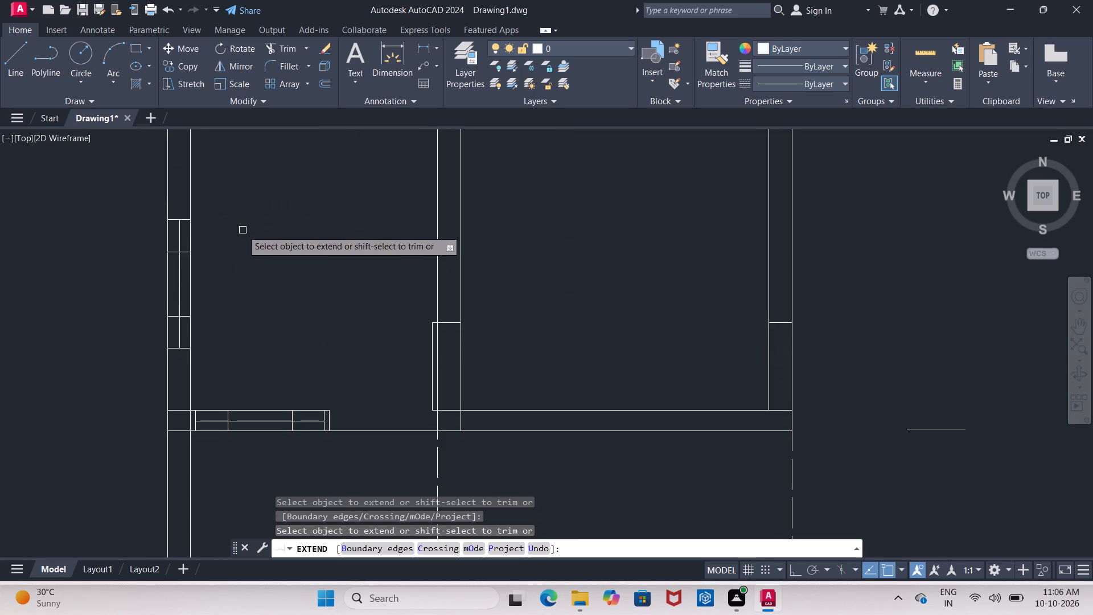
{"action": "middle_click_drag", "start_coordinate": [243, 230], "coordinate": [227, 258]}
{"action": "key", "text": "Escape"}
{"action": "scroll", "coordinate": [230, 240], "scroll_direction": "down", "scroll_amount": 1}
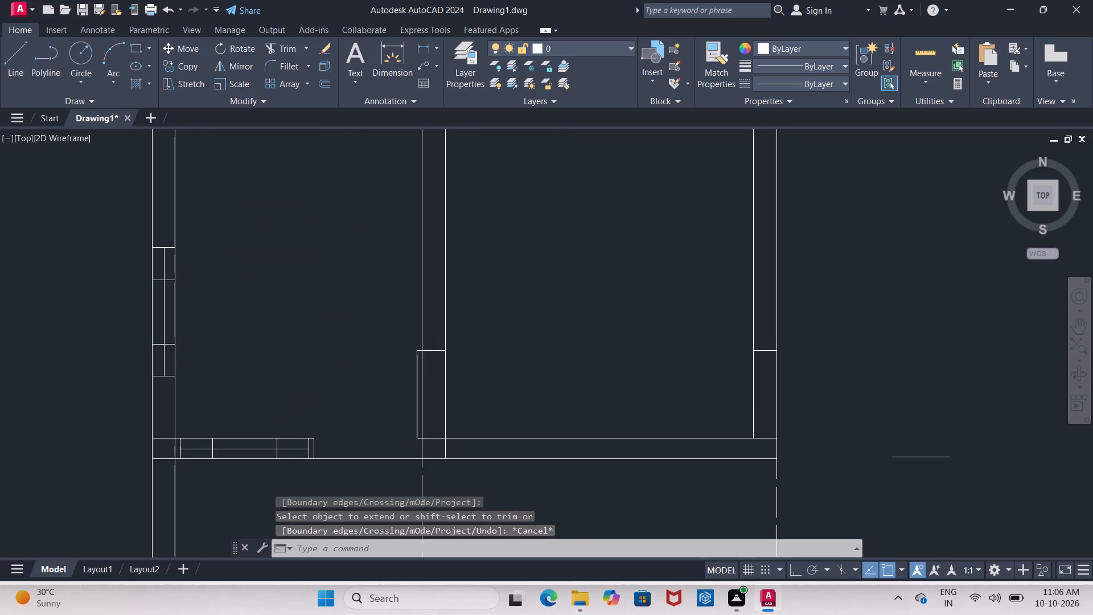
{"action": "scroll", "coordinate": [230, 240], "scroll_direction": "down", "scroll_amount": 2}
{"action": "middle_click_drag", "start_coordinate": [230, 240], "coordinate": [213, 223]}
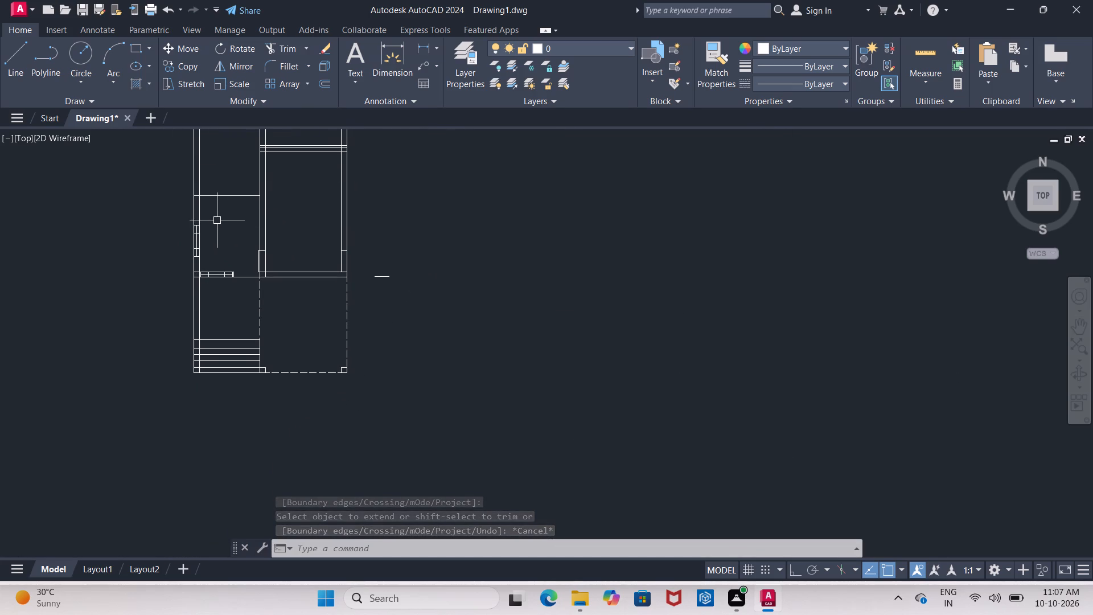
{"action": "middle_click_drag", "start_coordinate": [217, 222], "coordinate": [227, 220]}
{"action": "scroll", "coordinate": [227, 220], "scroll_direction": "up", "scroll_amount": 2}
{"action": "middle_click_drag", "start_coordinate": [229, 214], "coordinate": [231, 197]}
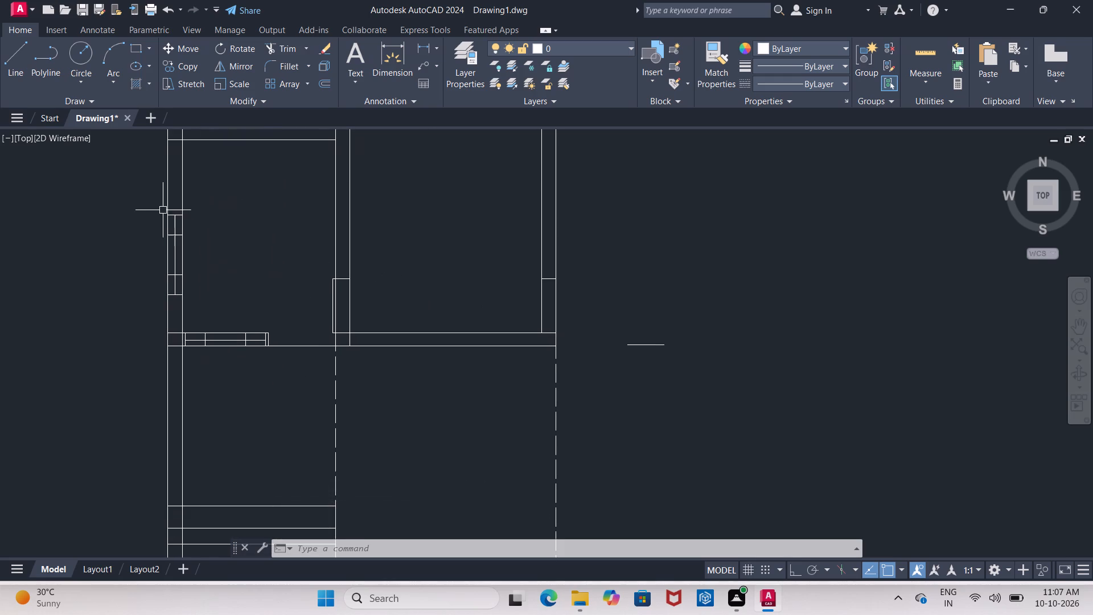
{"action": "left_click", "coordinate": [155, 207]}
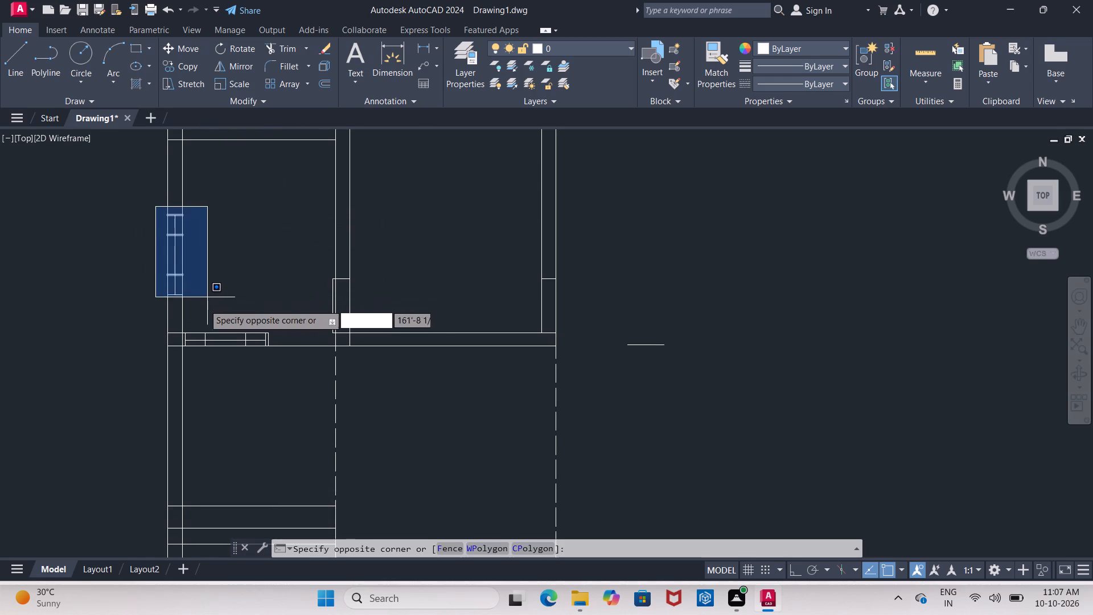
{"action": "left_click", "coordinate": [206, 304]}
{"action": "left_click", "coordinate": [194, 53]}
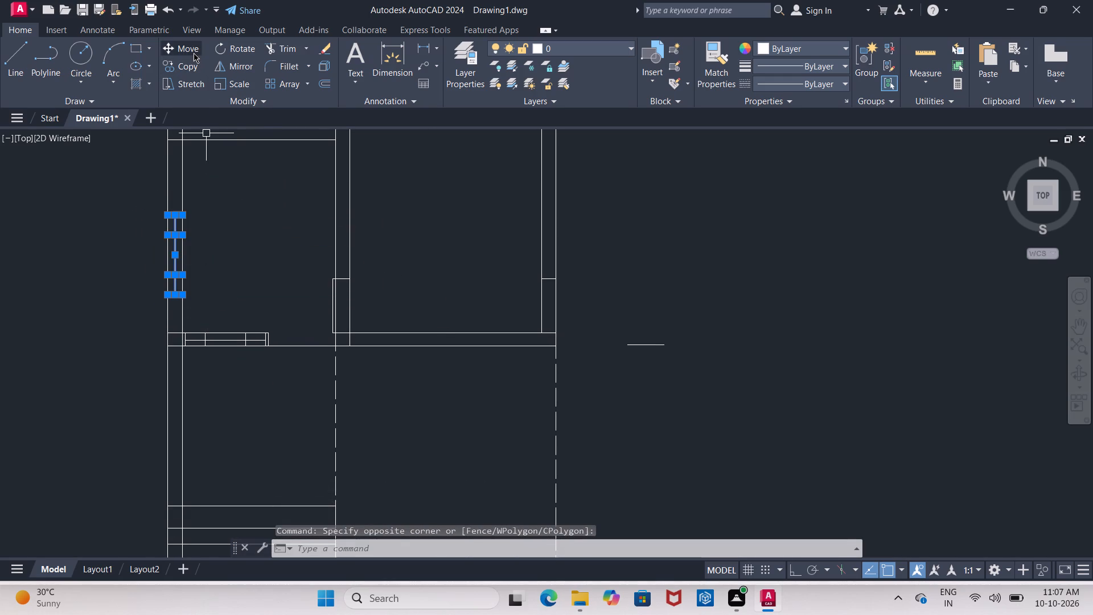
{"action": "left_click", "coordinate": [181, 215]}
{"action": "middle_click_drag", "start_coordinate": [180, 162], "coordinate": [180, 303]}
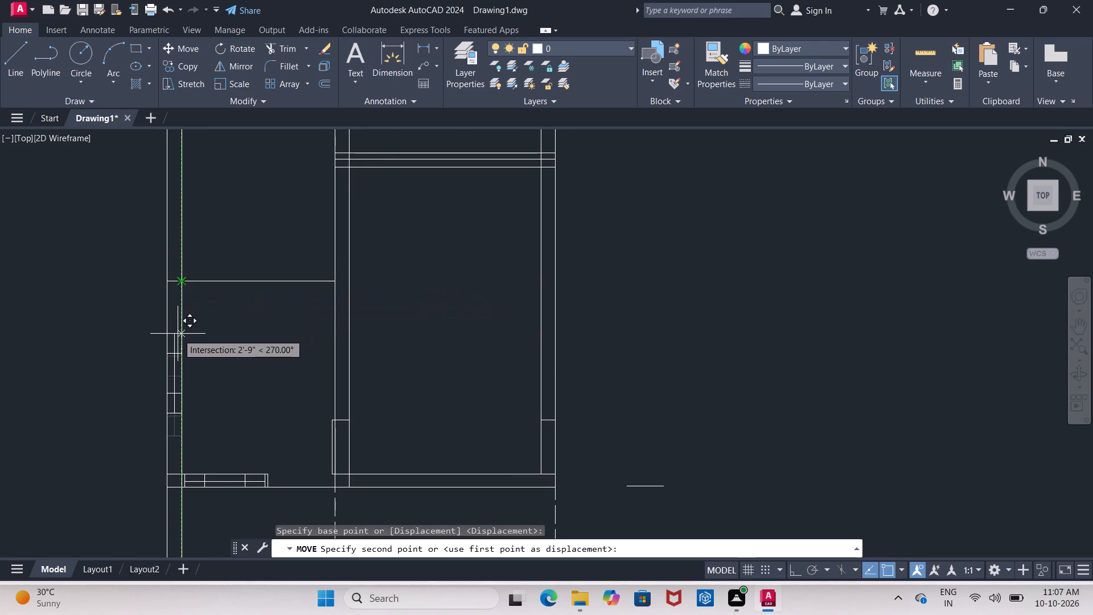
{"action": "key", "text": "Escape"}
Copy the left-wall window straight up 12'-11", placing its top inner corner where the left room's upper dividing line meets the wall.
{"action": "middle_click_drag", "start_coordinate": [302, 338], "coordinate": [317, 214]}
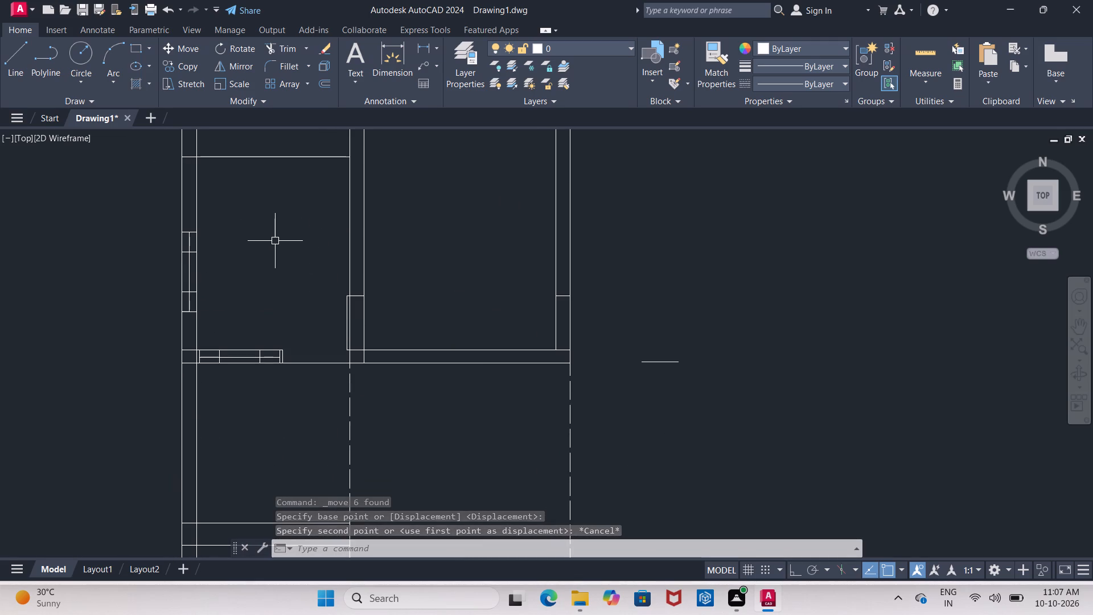
{"action": "left_click", "coordinate": [155, 224]}
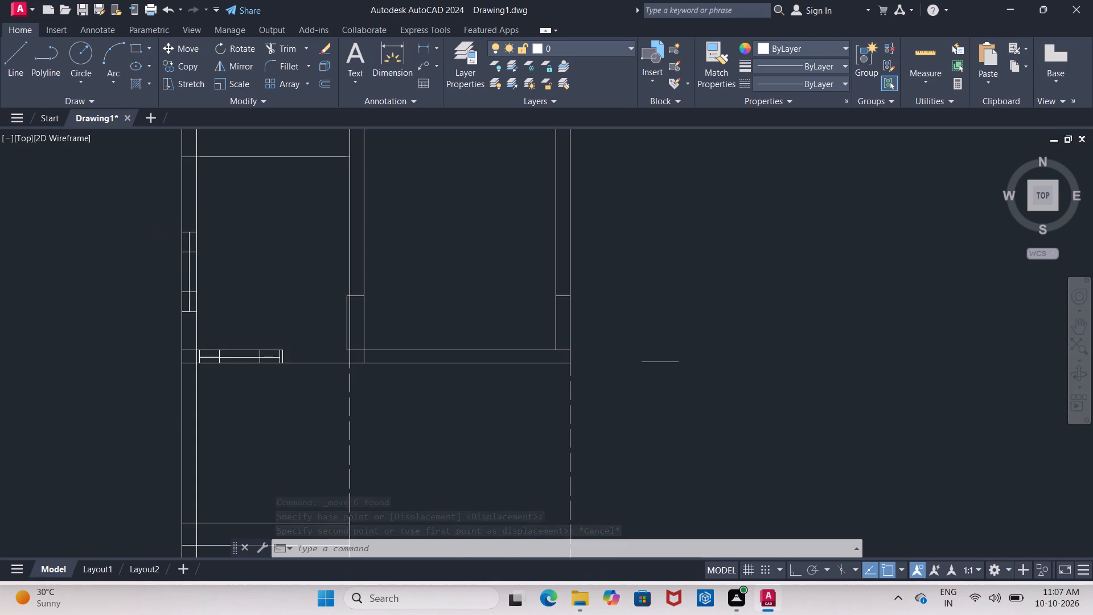
{"action": "left_click", "coordinate": [219, 325]}
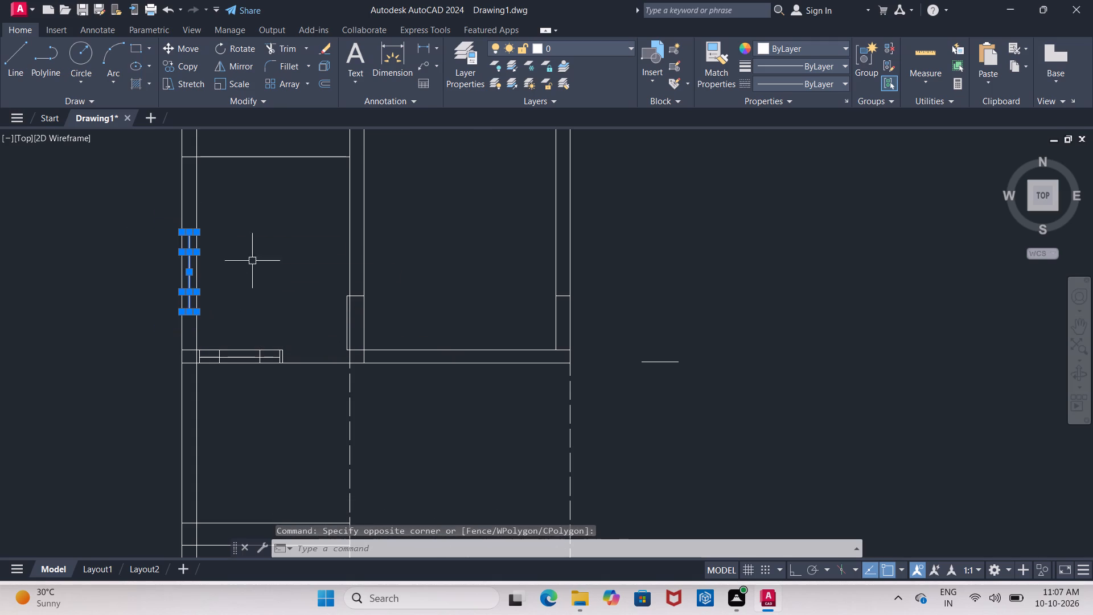
{"action": "left_click", "coordinate": [189, 65]}
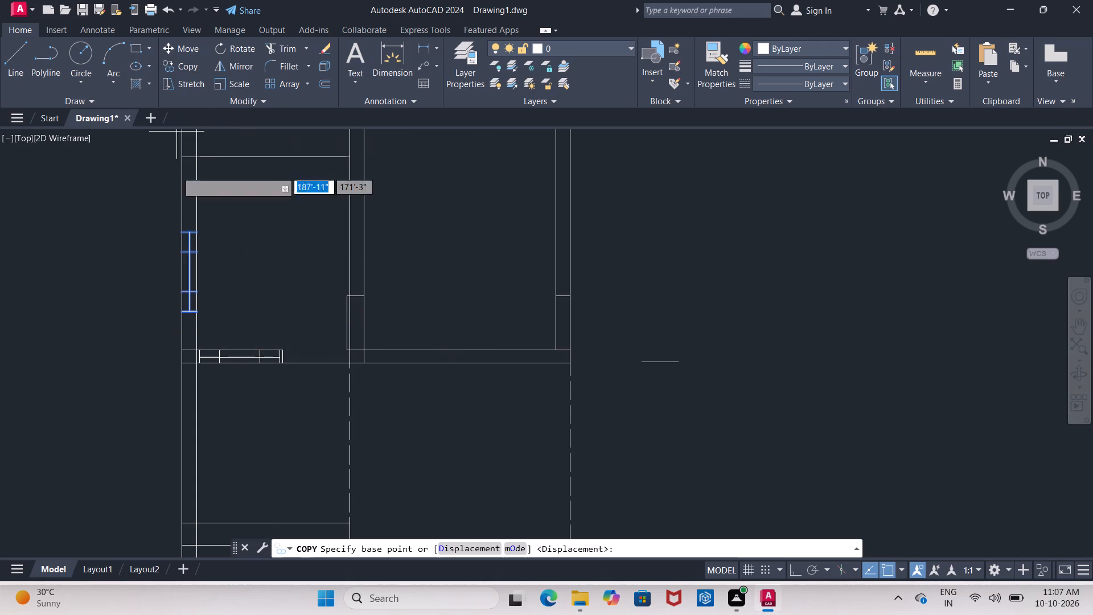
{"action": "left_click", "coordinate": [201, 233]}
{"action": "middle_click_drag", "start_coordinate": [203, 150], "coordinate": [204, 259]}
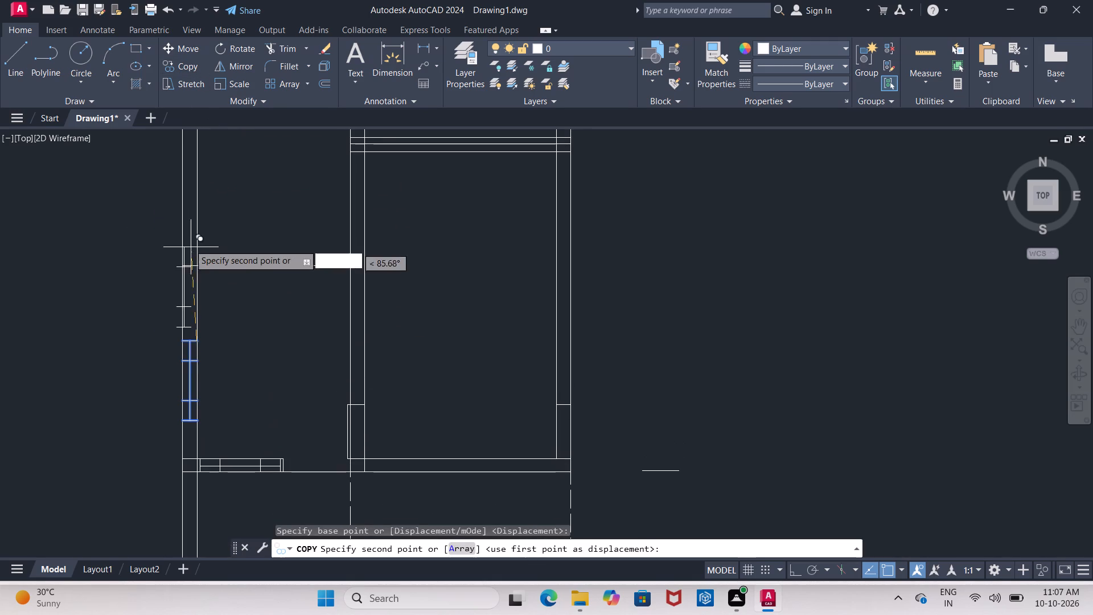
{"action": "middle_click_drag", "start_coordinate": [198, 167], "coordinate": [193, 223]}
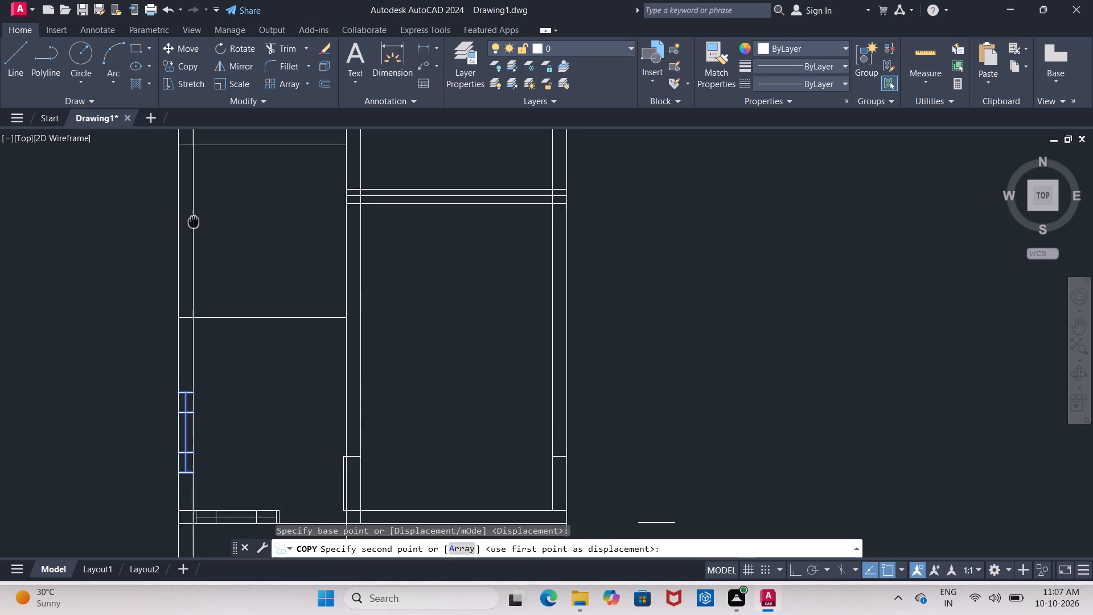
{"action": "middle_click_drag", "start_coordinate": [193, 223], "coordinate": [192, 225]}
{"action": "scroll", "coordinate": [187, 219], "scroll_direction": "up", "scroll_amount": 1}
{"action": "middle_click_drag", "start_coordinate": [188, 221], "coordinate": [195, 384]}
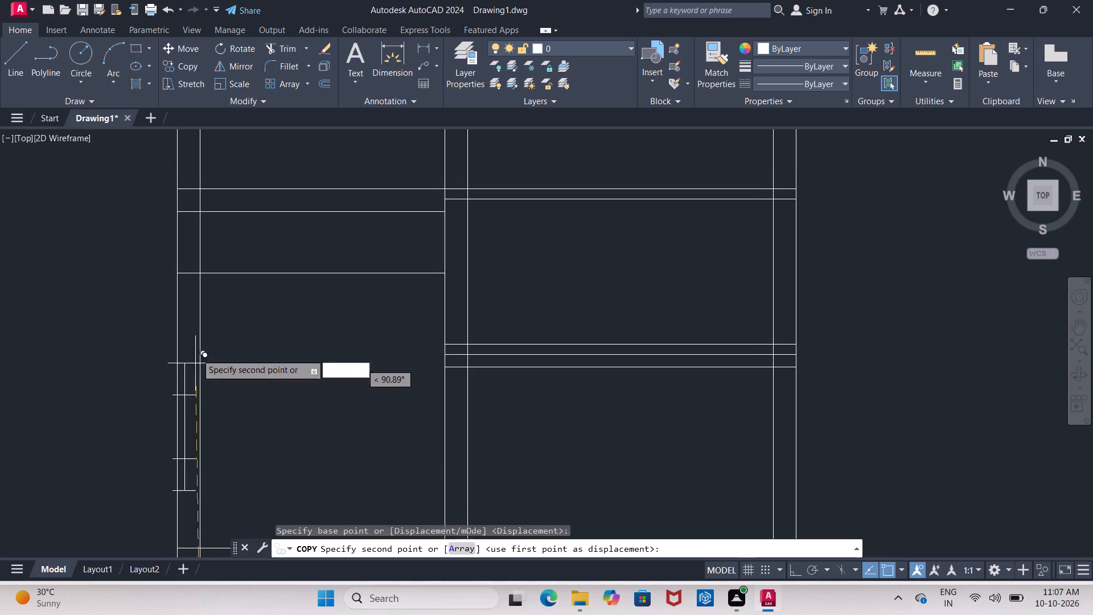
{"action": "scroll", "coordinate": [196, 281], "scroll_direction": "up", "scroll_amount": 3}
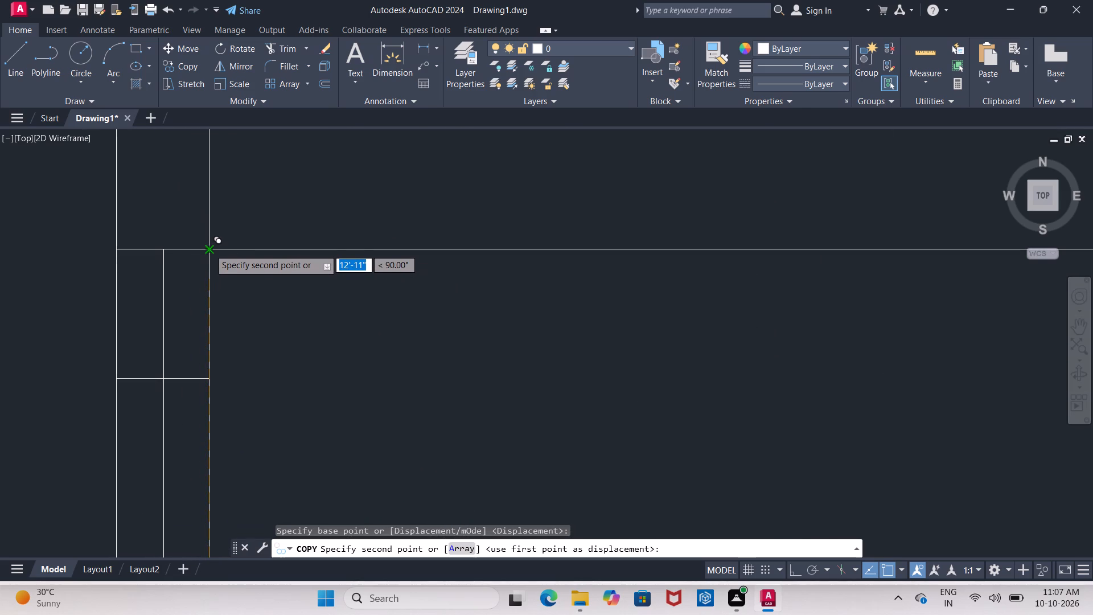
{"action": "left_click", "coordinate": [209, 247]}
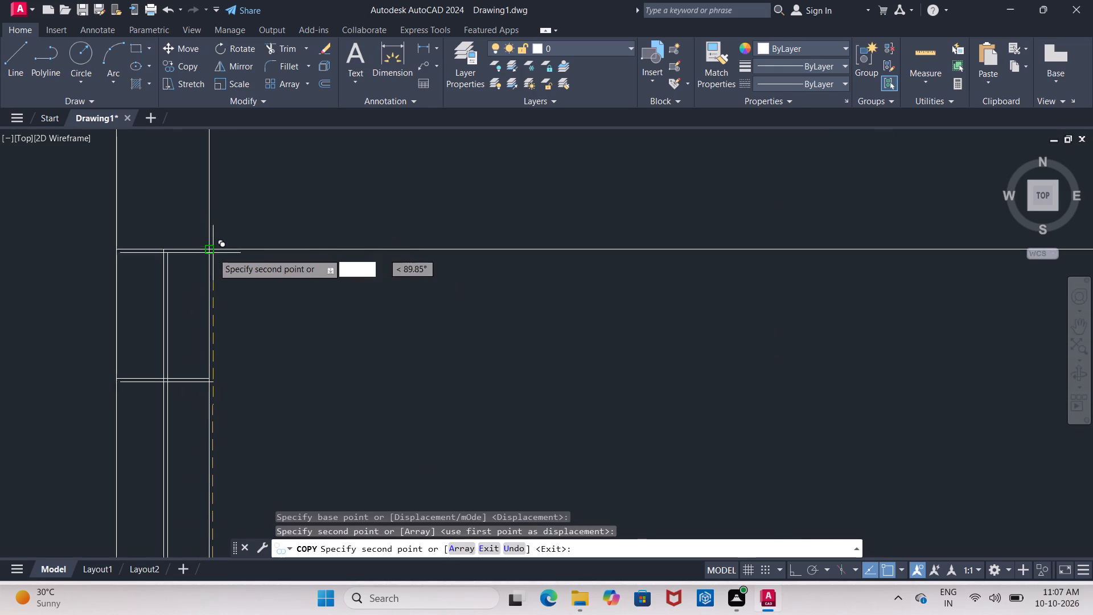
{"action": "scroll", "coordinate": [216, 272], "scroll_direction": "down", "scroll_amount": 5}
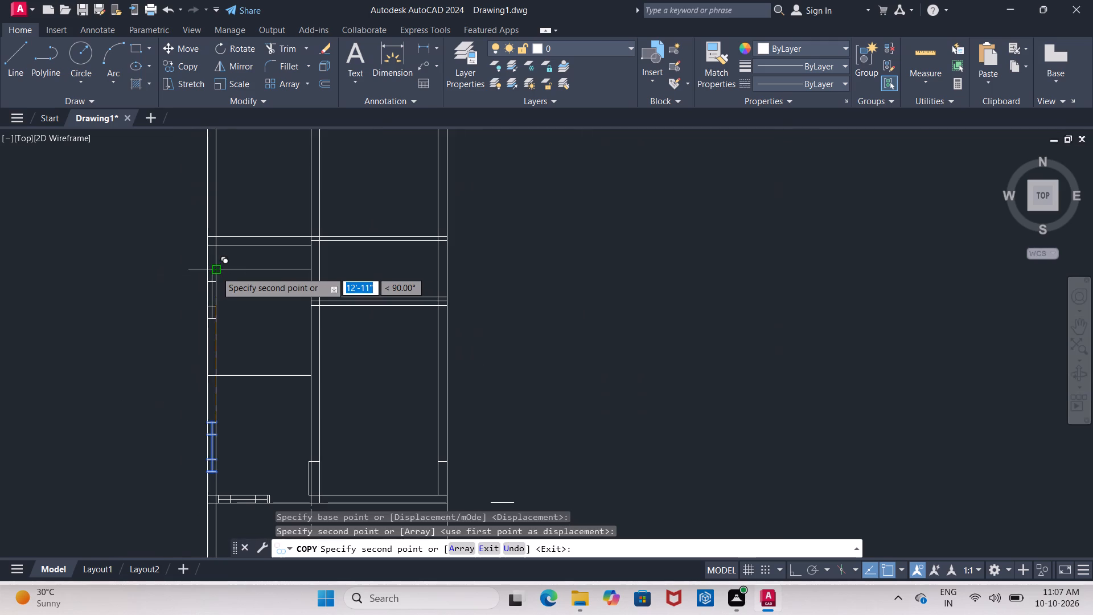
{"action": "scroll", "coordinate": [216, 272], "scroll_direction": "down", "scroll_amount": 2}
{"action": "key", "text": "Escape"}
Offset the top wall's inner line downward by 4' to mark the centre of the upper-left room's window.
{"action": "scroll", "coordinate": [239, 233], "scroll_direction": "up", "scroll_amount": 1}
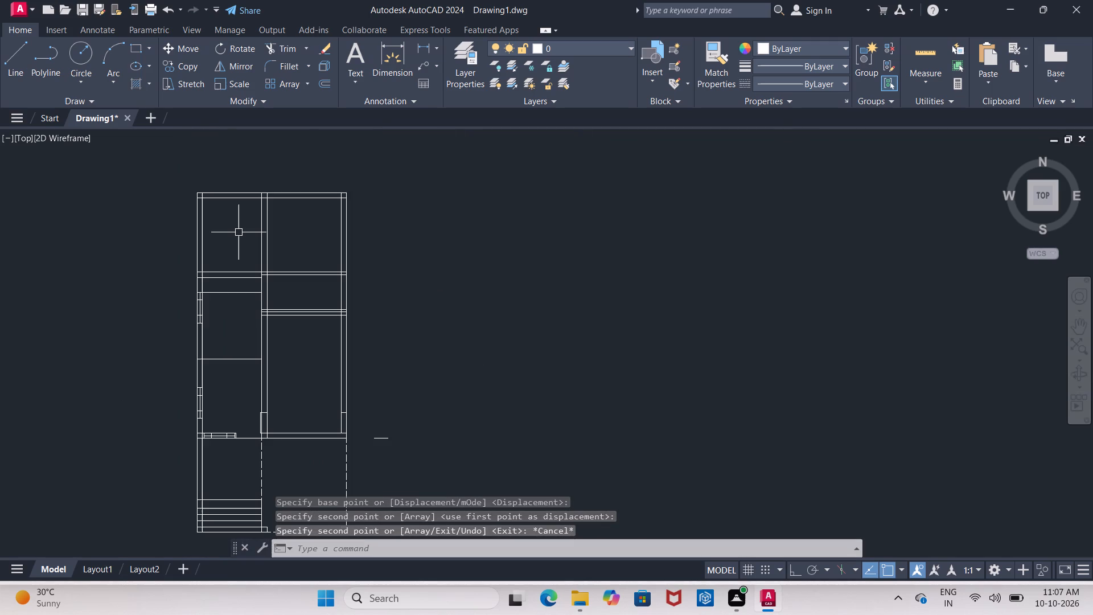
{"action": "scroll", "coordinate": [239, 232], "scroll_direction": "up", "scroll_amount": 1}
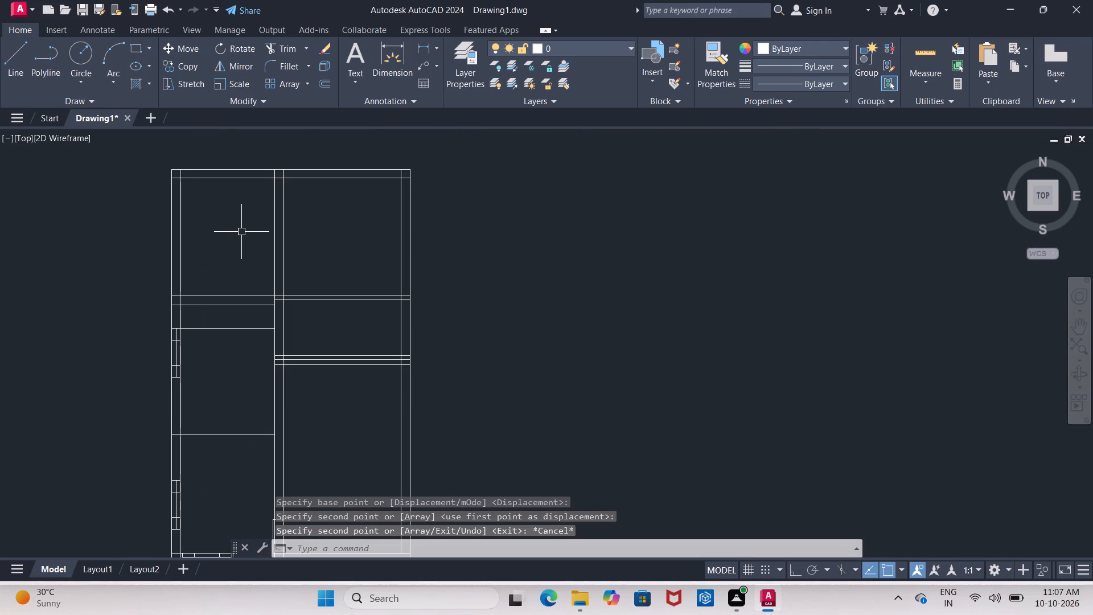
{"action": "middle_click_drag", "start_coordinate": [242, 233], "coordinate": [254, 270]}
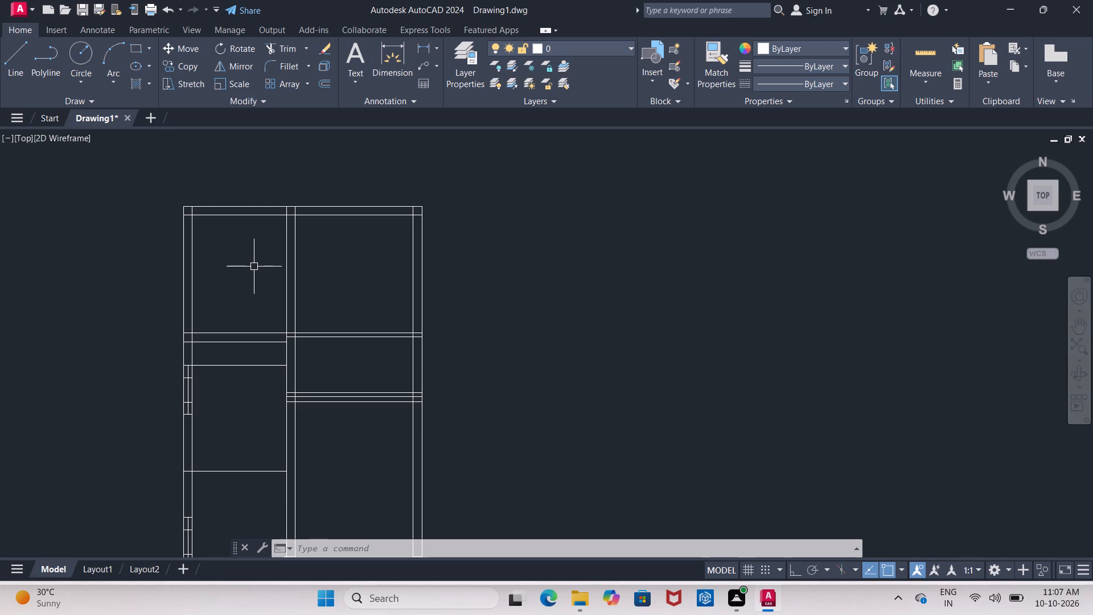
{"action": "key", "text": "Escape"}
{"action": "key", "text": "o"}
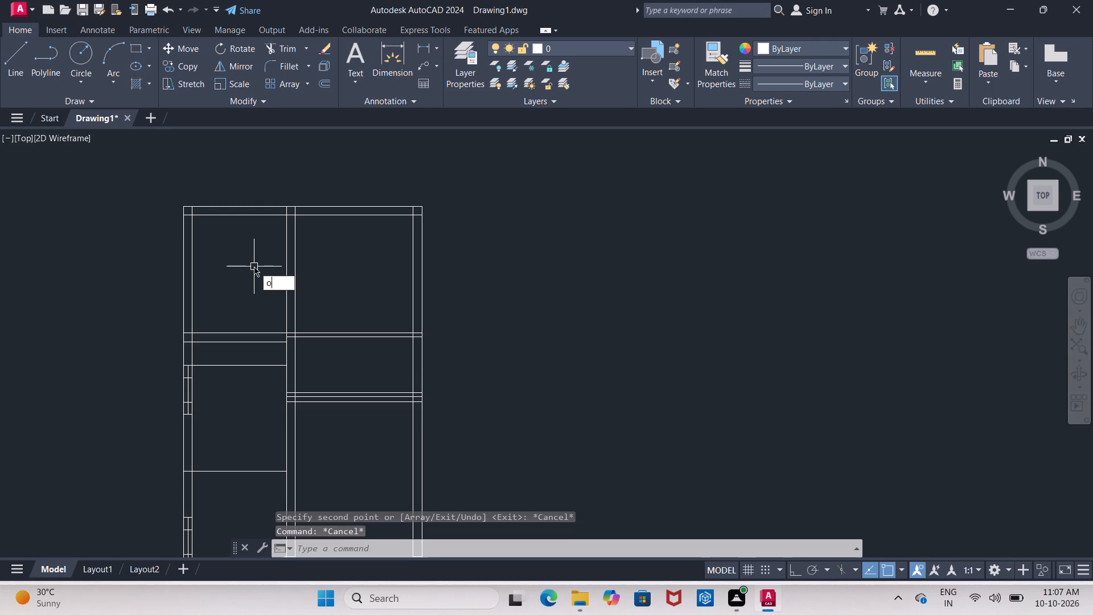
{"action": "key", "text": "Return"}
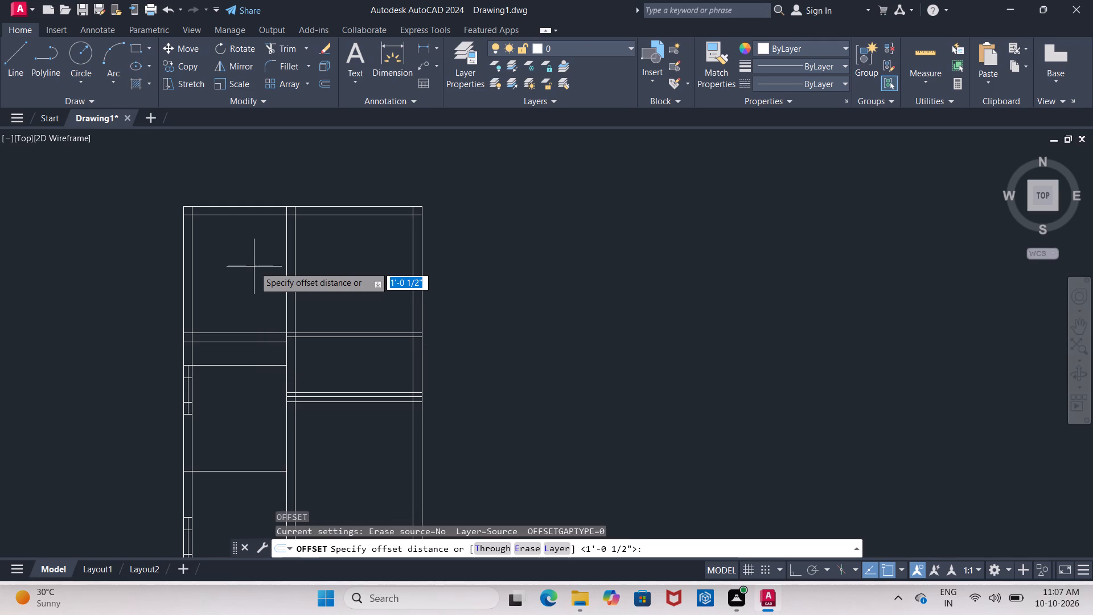
{"action": "key", "text": "4"}
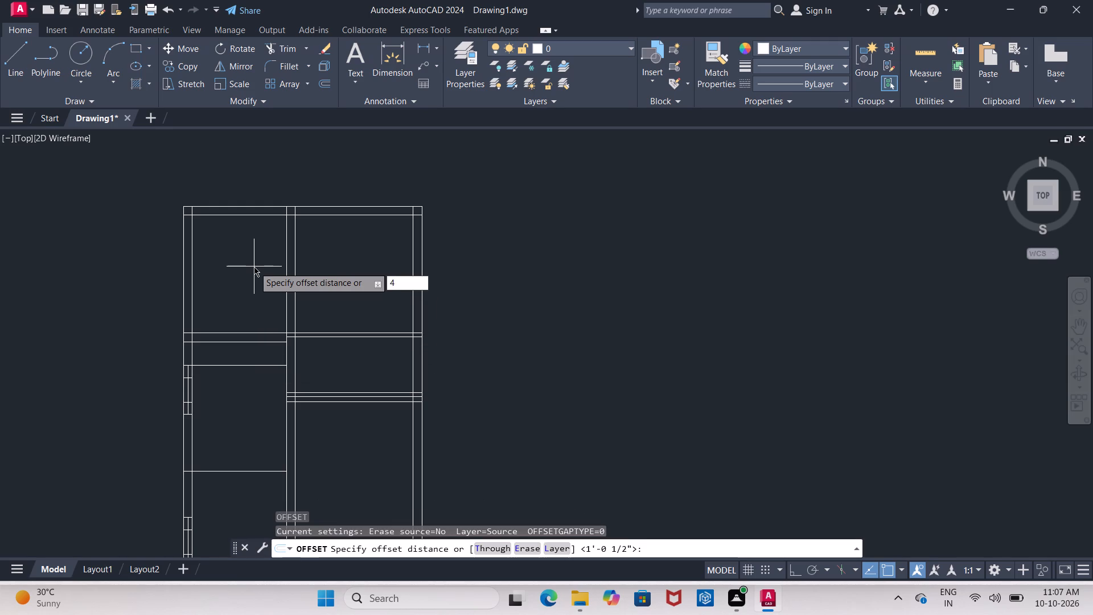
{"action": "key", "text": "apostrophe"}
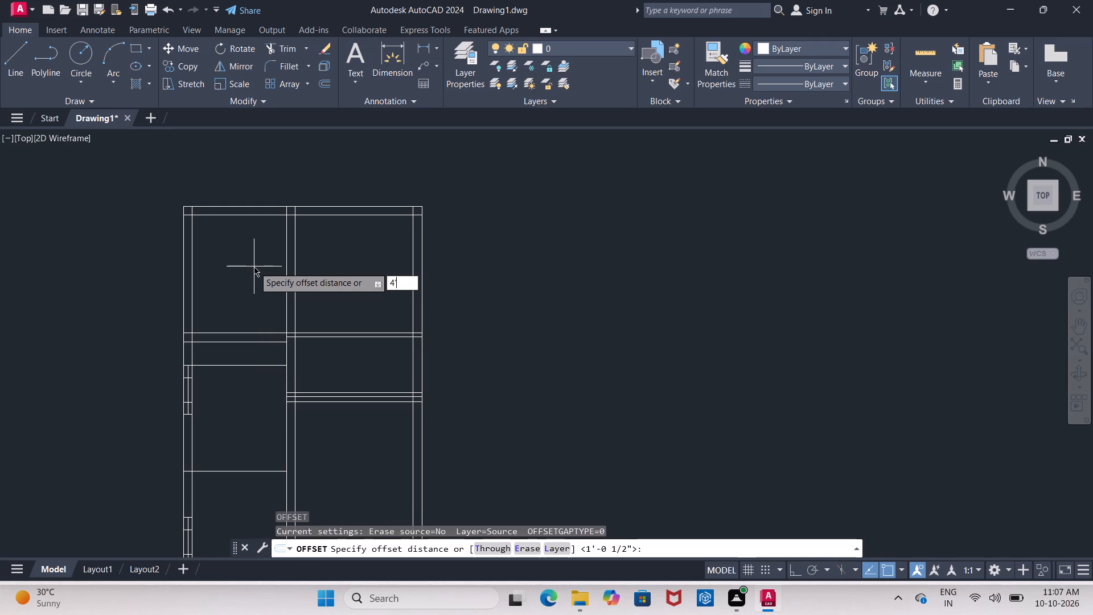
{"action": "key", "text": "Return"}
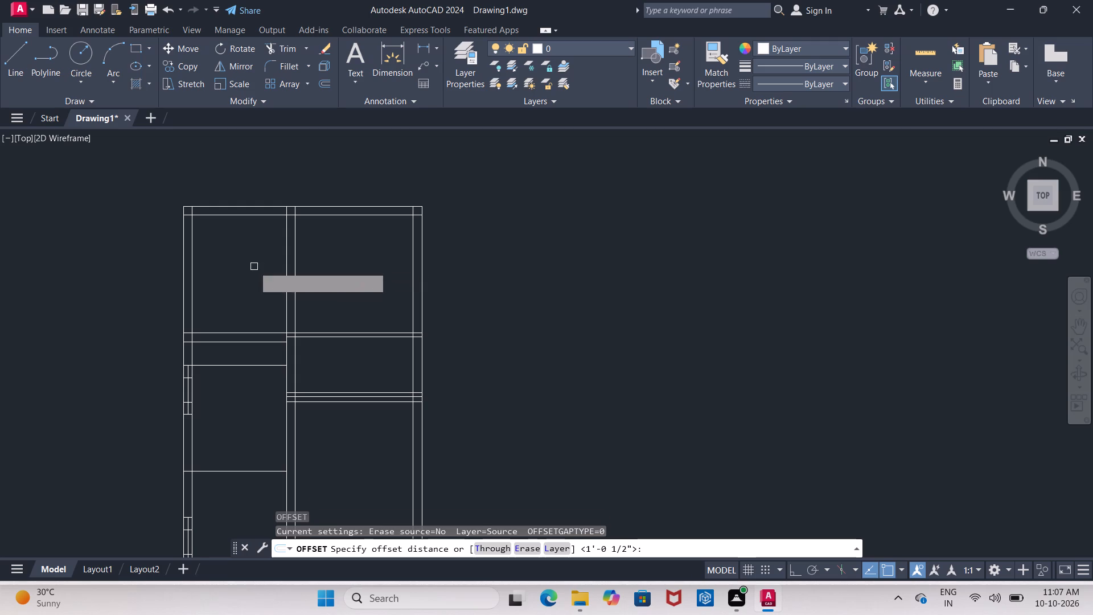
{"action": "left_click", "coordinate": [222, 212]}
{"action": "left_click", "coordinate": [221, 284]}
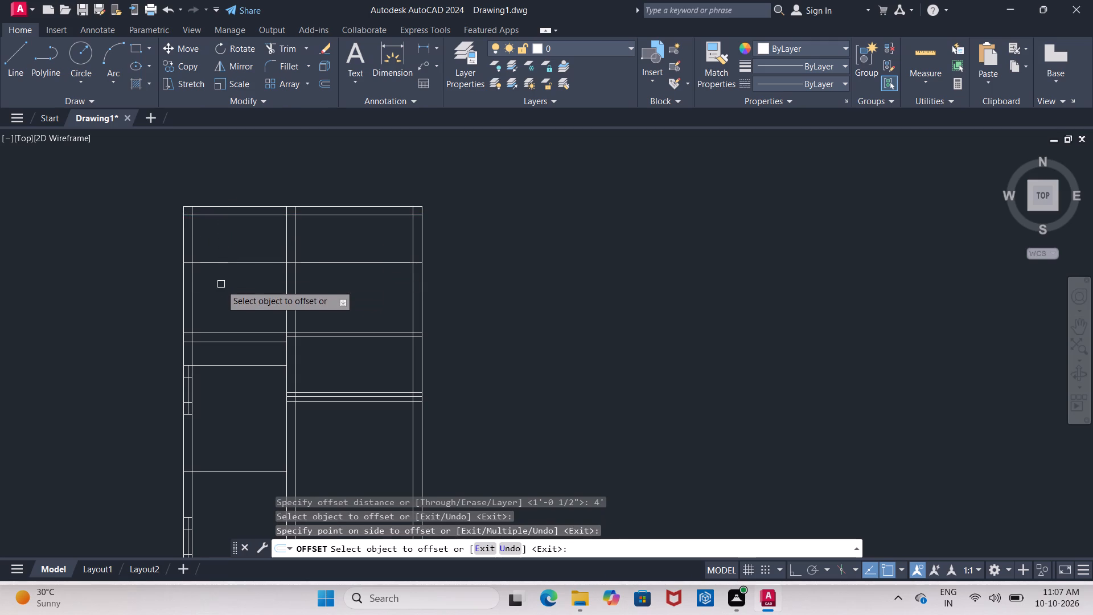
{"action": "key", "text": "Escape"}
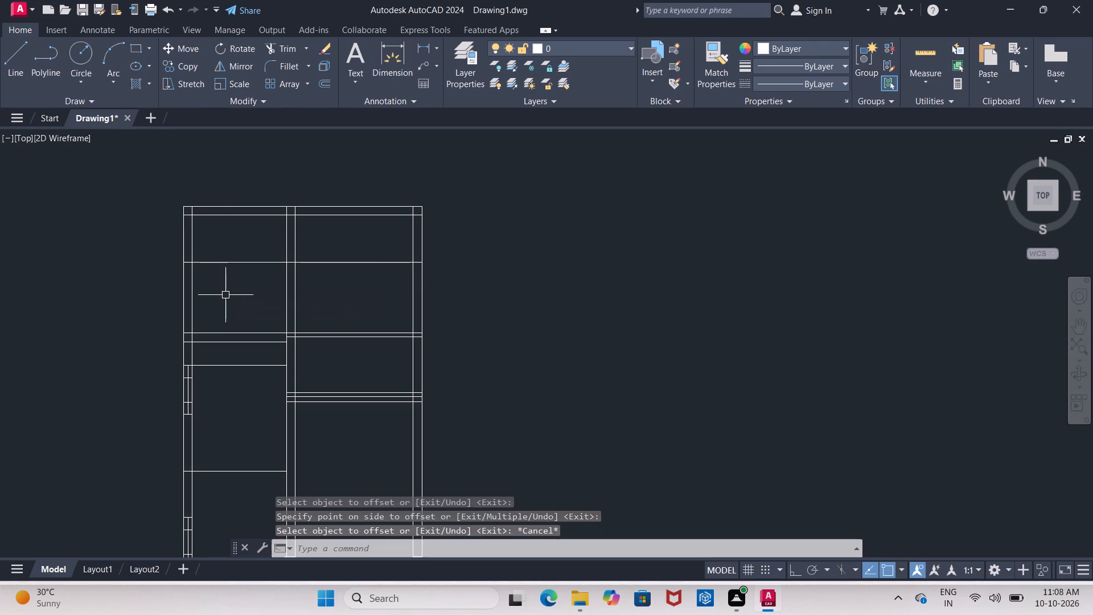
Offset the new horizontal centre line by 2'1" both upward and downward to mark the window's ends.
{"action": "key", "text": "o"}
{"action": "key", "text": "Return"}
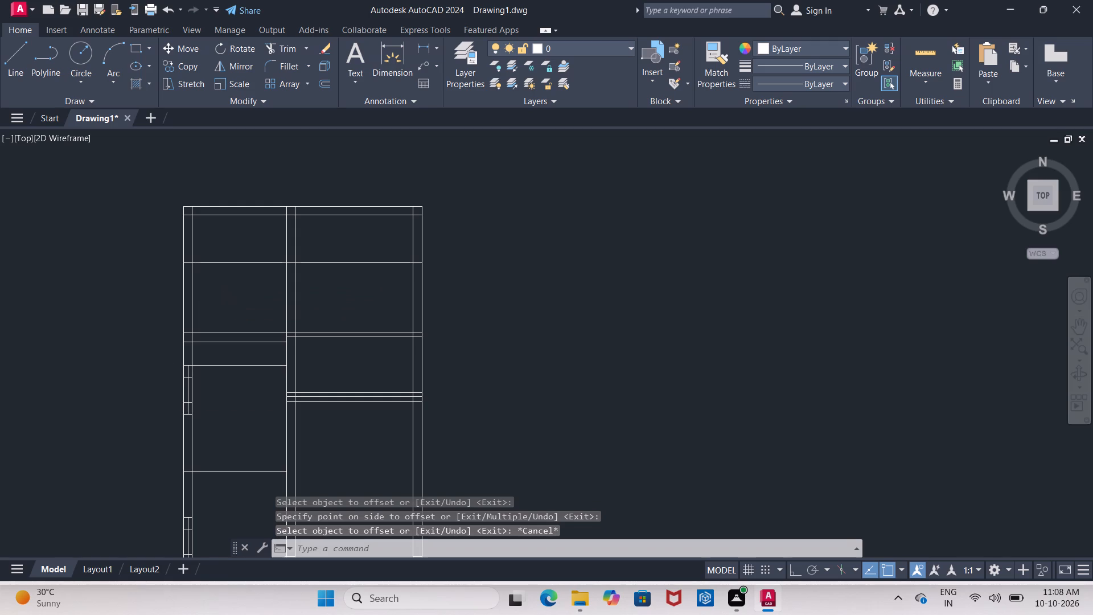
{"action": "type", "text": "2'"}
{"action": "type", "text": "1\""}
{"action": "key", "text": "Return"}
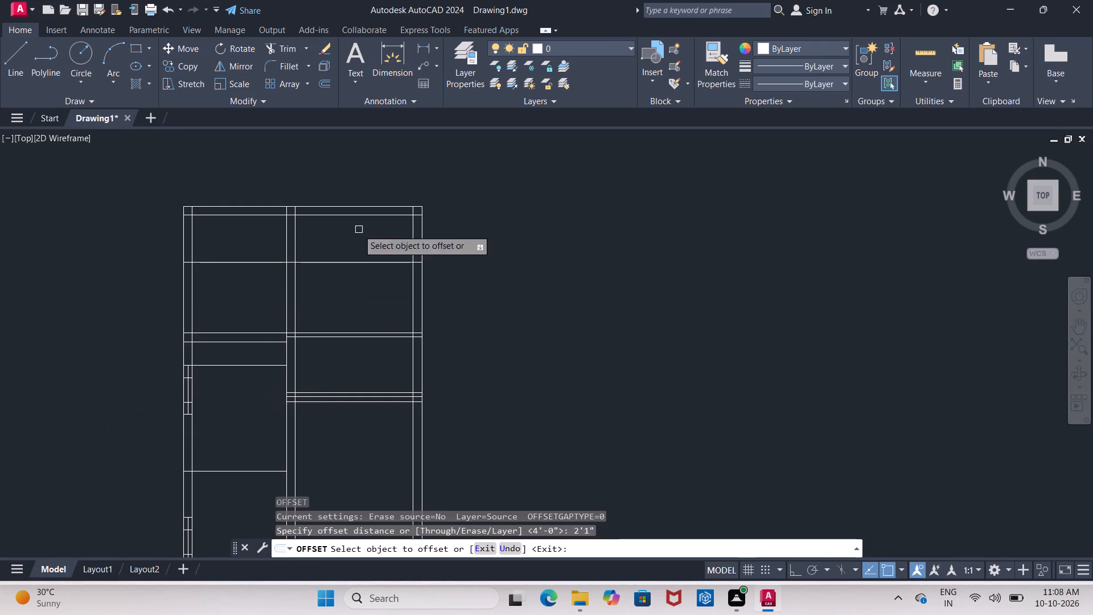
{"action": "left_click", "coordinate": [230, 263]}
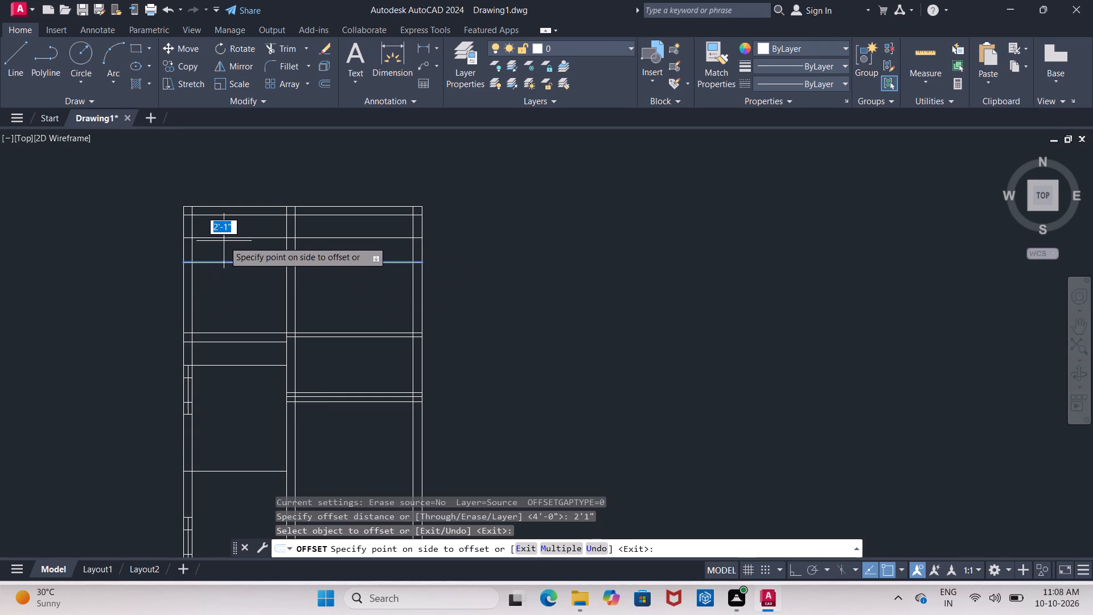
{"action": "left_click", "coordinate": [224, 240]}
{"action": "left_click", "coordinate": [227, 263]}
{"action": "left_click", "coordinate": [228, 299]}
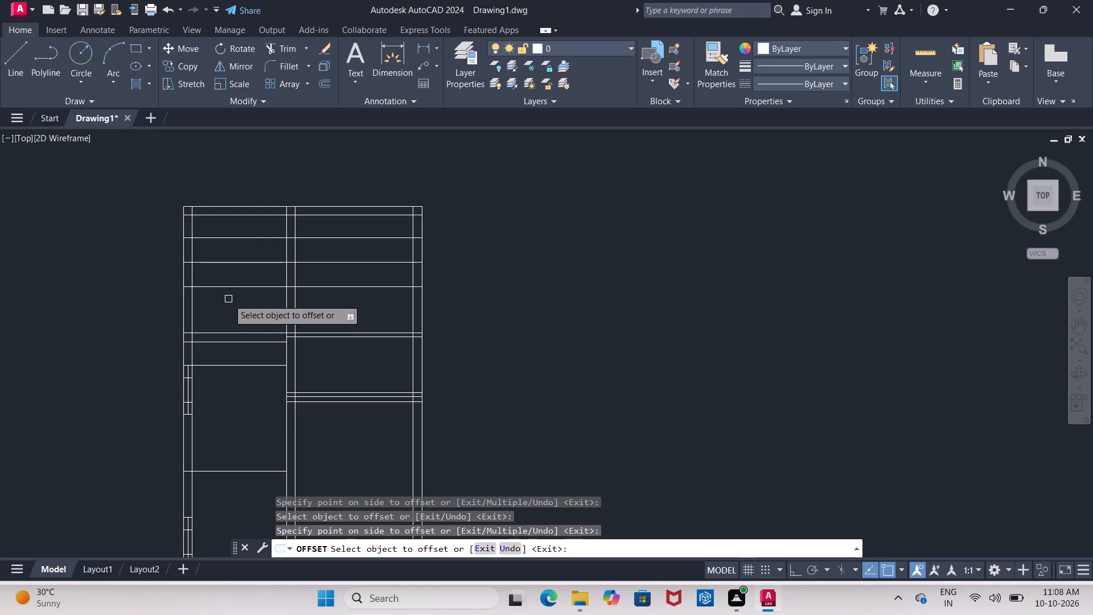
{"action": "key", "text": "Escape"}
Trim the three offset lines out of the upper-left room and remove the centre line's remaining piece inside the left wall.
{"action": "type", "text": "tr"}
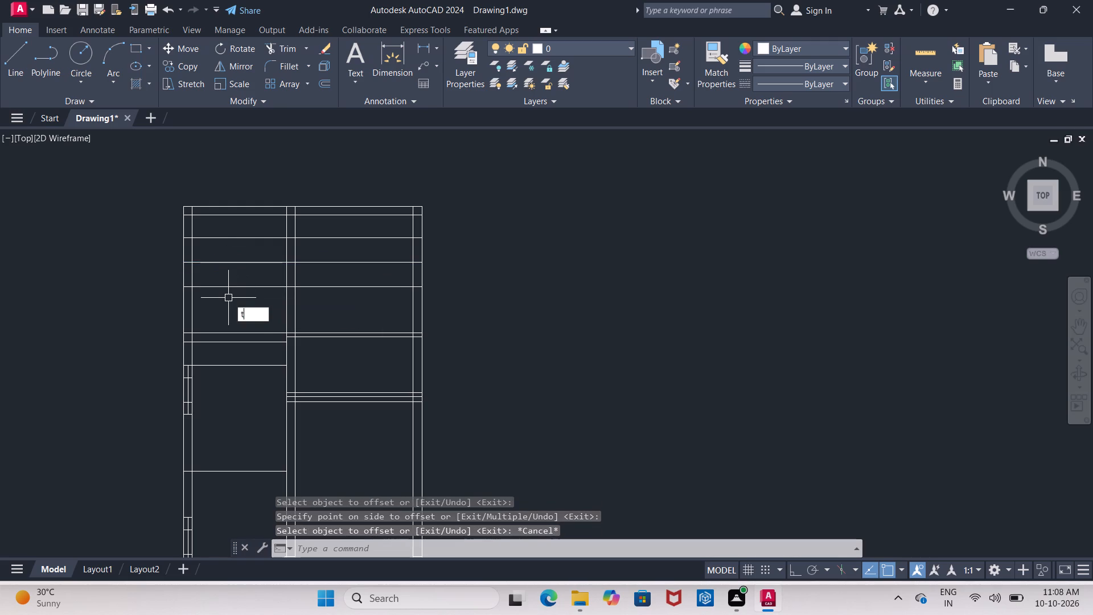
{"action": "key", "text": "Return"}
{"action": "key", "text": "Return"}
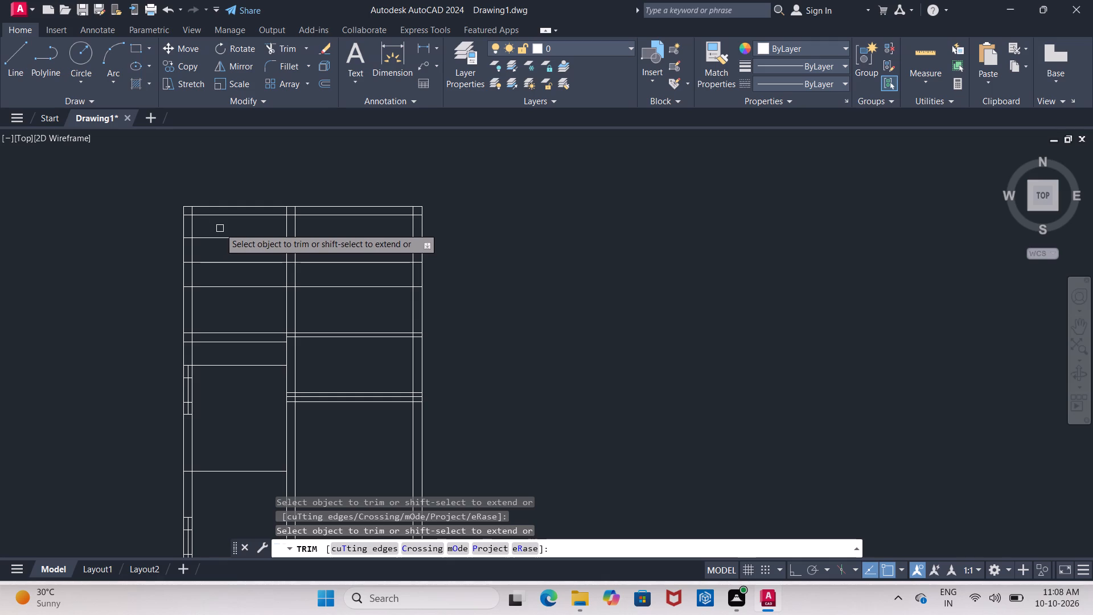
{"action": "left_click_drag", "start_coordinate": [220, 224], "coordinate": [221, 314]}
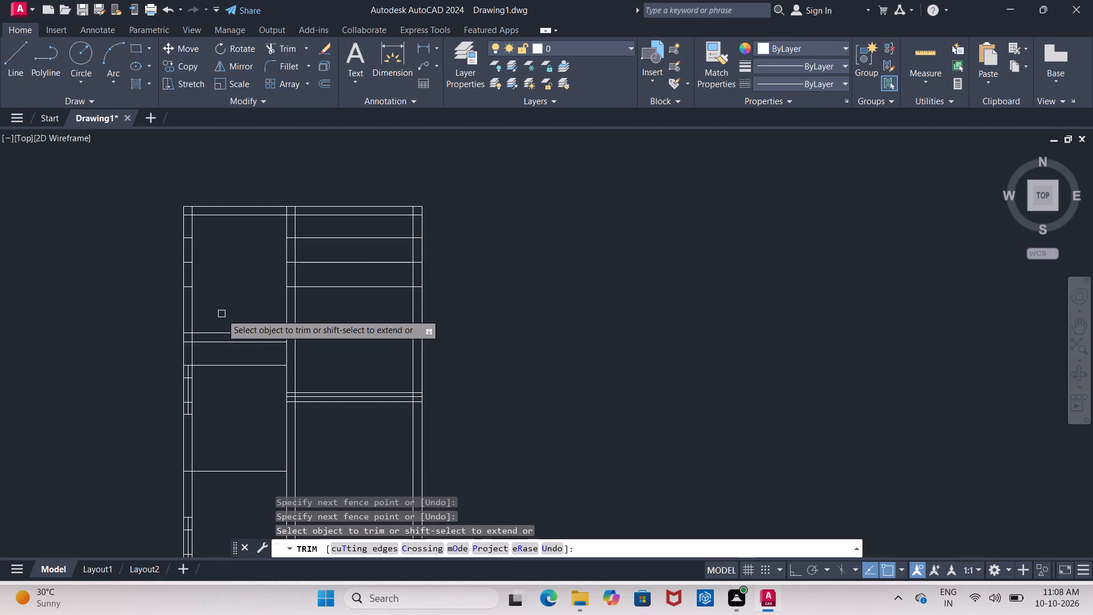
{"action": "scroll", "coordinate": [196, 259], "scroll_direction": "up", "scroll_amount": 1}
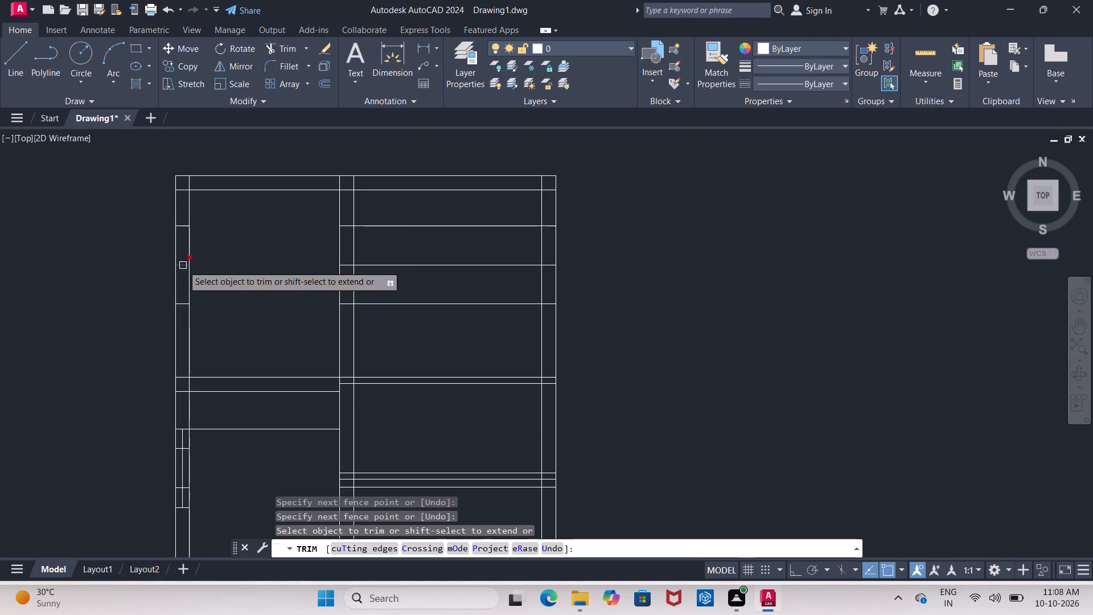
{"action": "left_click", "coordinate": [183, 265]}
{"action": "middle_click_drag", "start_coordinate": [214, 267], "coordinate": [217, 227]}
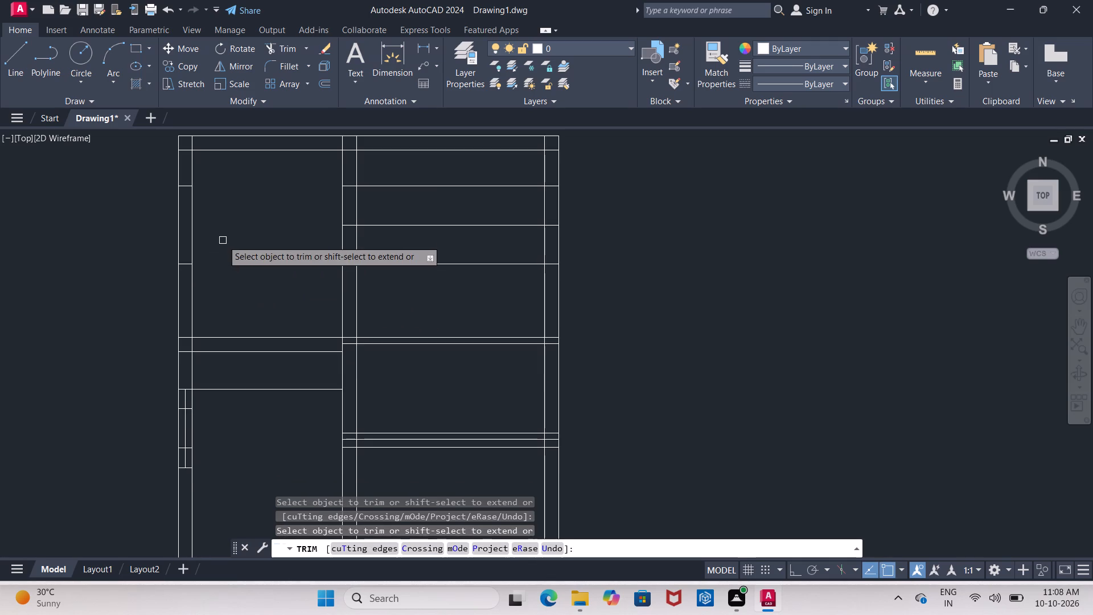
{"action": "key", "text": "Escape"}
Copy the left-wall window from the middle-left room up into the window opening marked on the upper-left room's outer wall.
{"action": "left_click", "coordinate": [139, 384]}
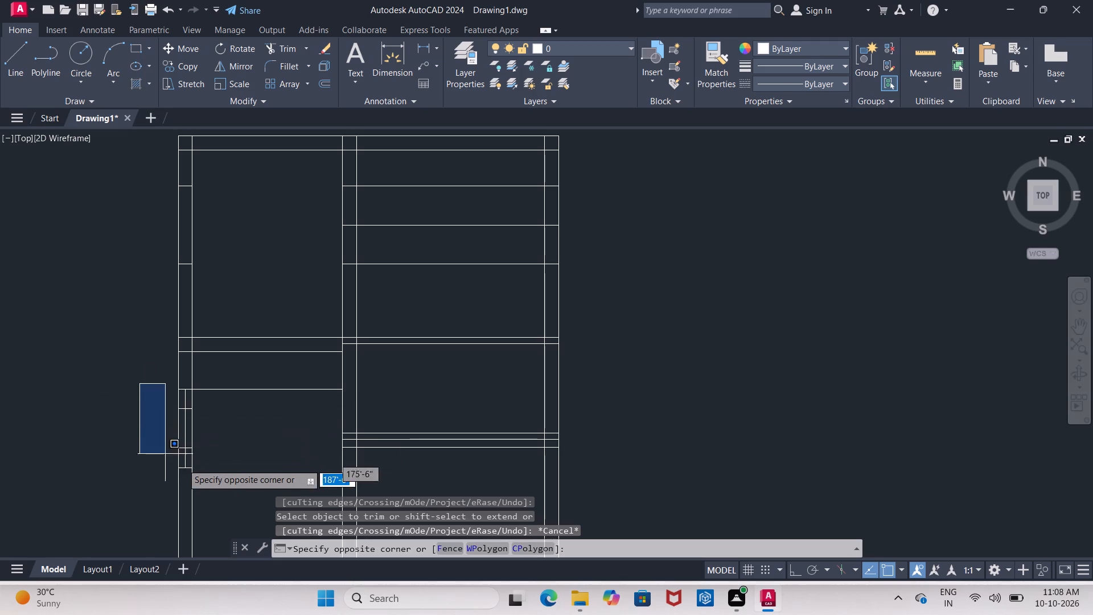
{"action": "left_click", "coordinate": [213, 482]}
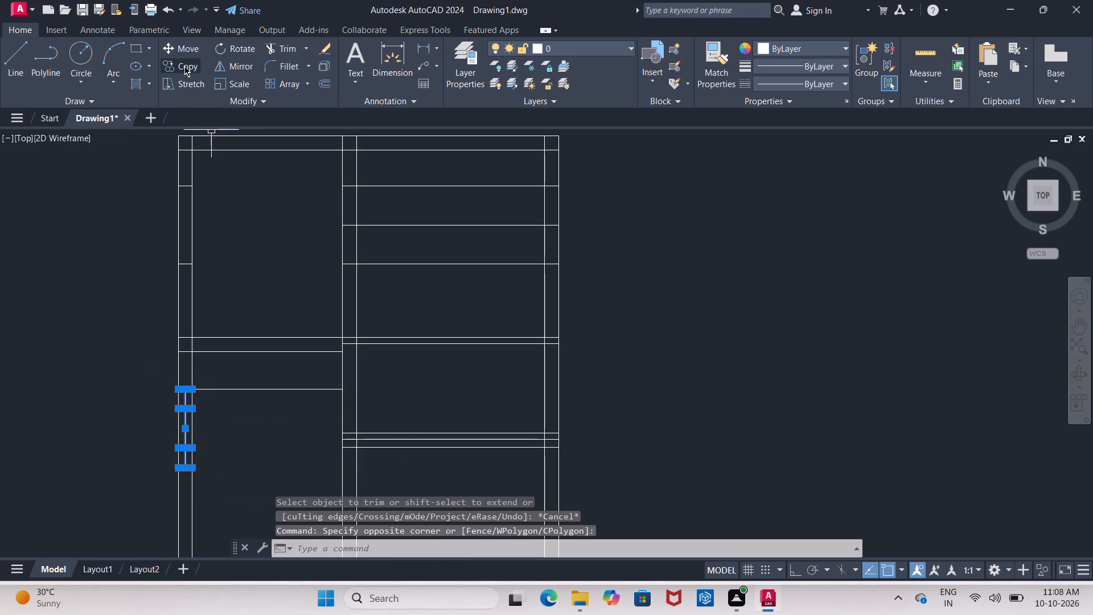
{"action": "left_click", "coordinate": [184, 65]}
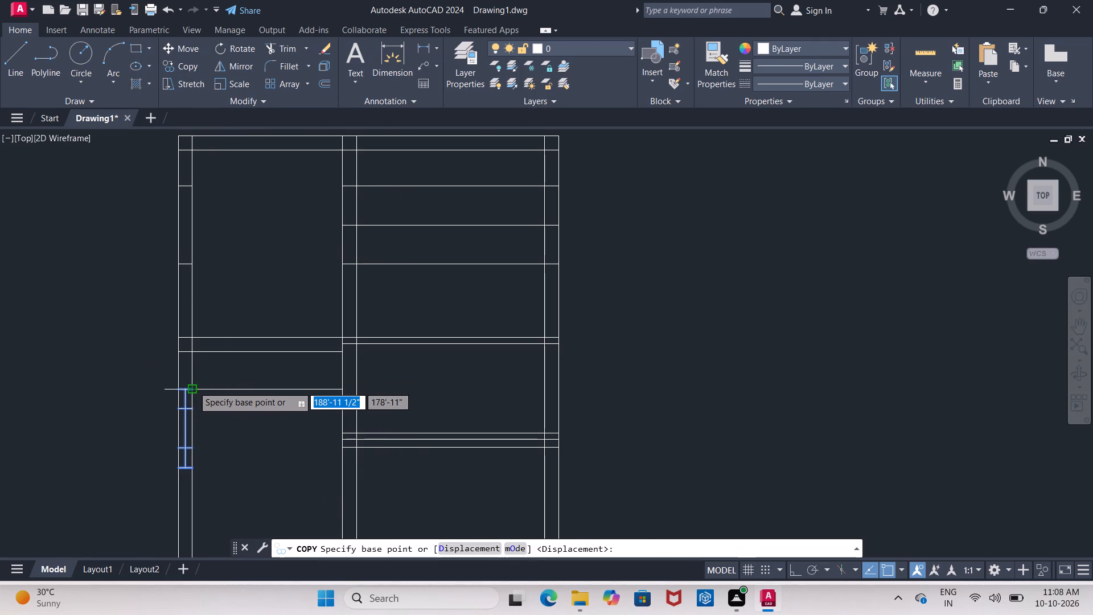
{"action": "left_click", "coordinate": [193, 386]}
{"action": "middle_click_drag", "start_coordinate": [203, 199], "coordinate": [188, 239]}
{"action": "scroll", "coordinate": [166, 228], "scroll_direction": "up", "scroll_amount": 2}
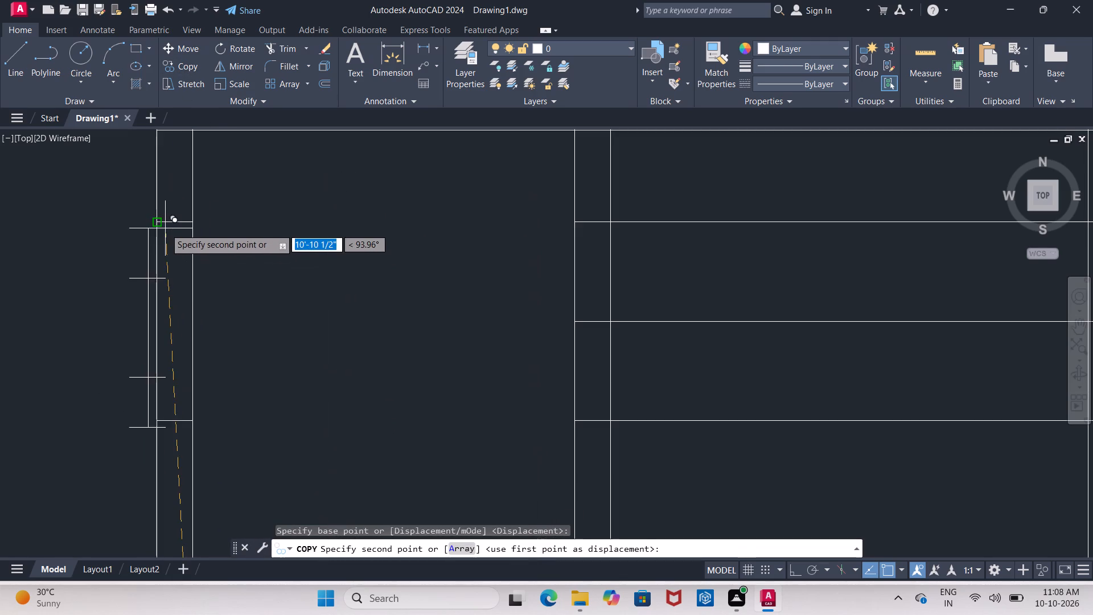
{"action": "left_click", "coordinate": [191, 219]}
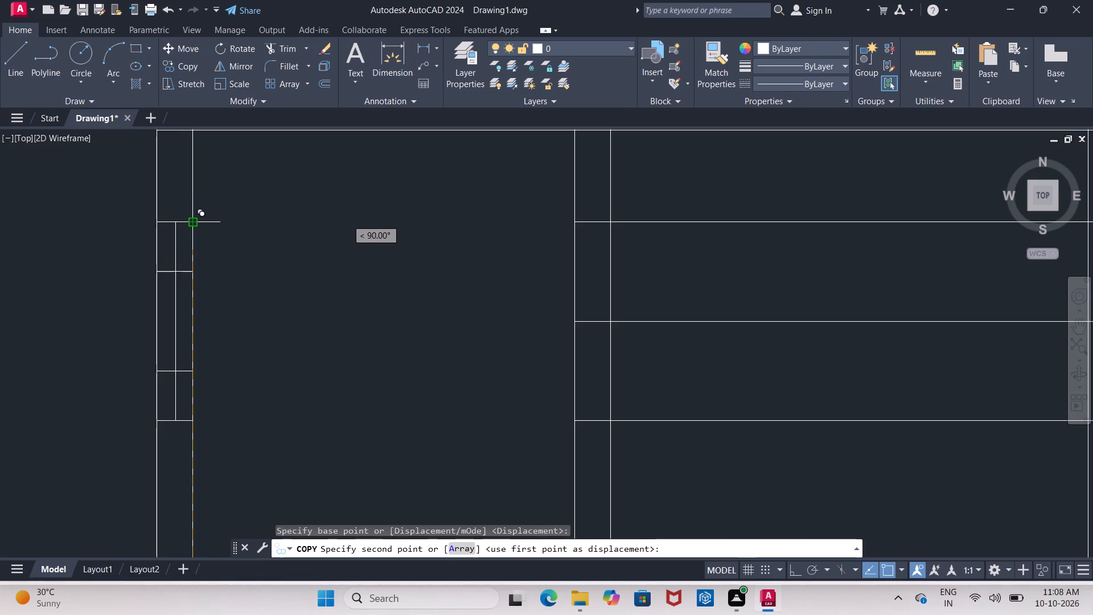
{"action": "key", "text": "Escape"}
Copy the upper-left window horizontally 19'-6" across to the right outer wall, aligned with the upper-right room's upper window line.
{"action": "scroll", "coordinate": [220, 226], "scroll_direction": "down", "scroll_amount": 3}
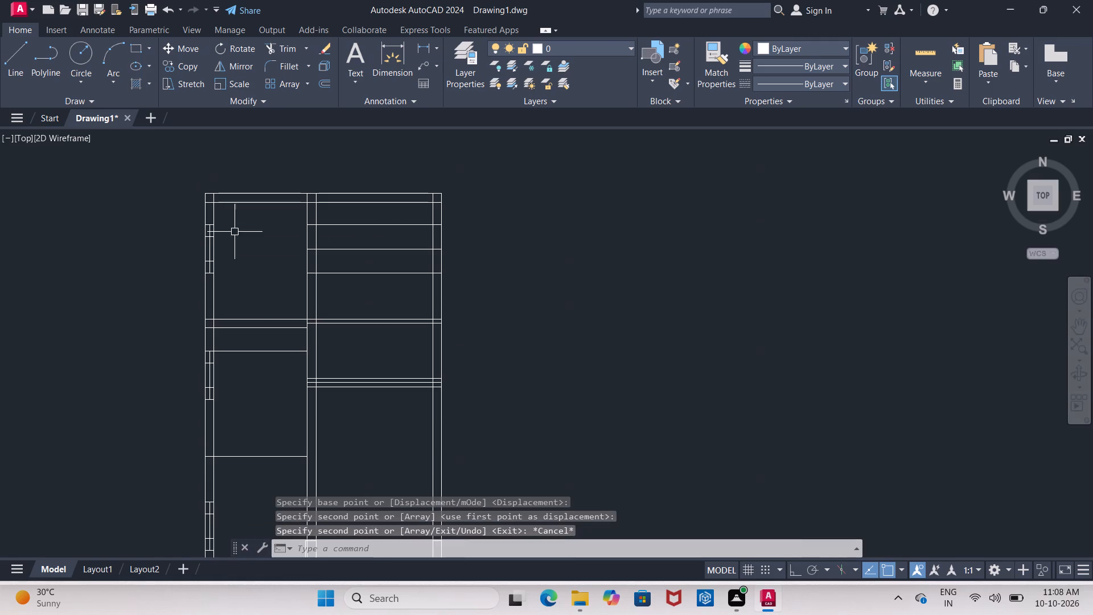
{"action": "middle_click_drag", "start_coordinate": [235, 232], "coordinate": [215, 224]}
{"action": "middle_click_drag", "start_coordinate": [245, 239], "coordinate": [219, 229]}
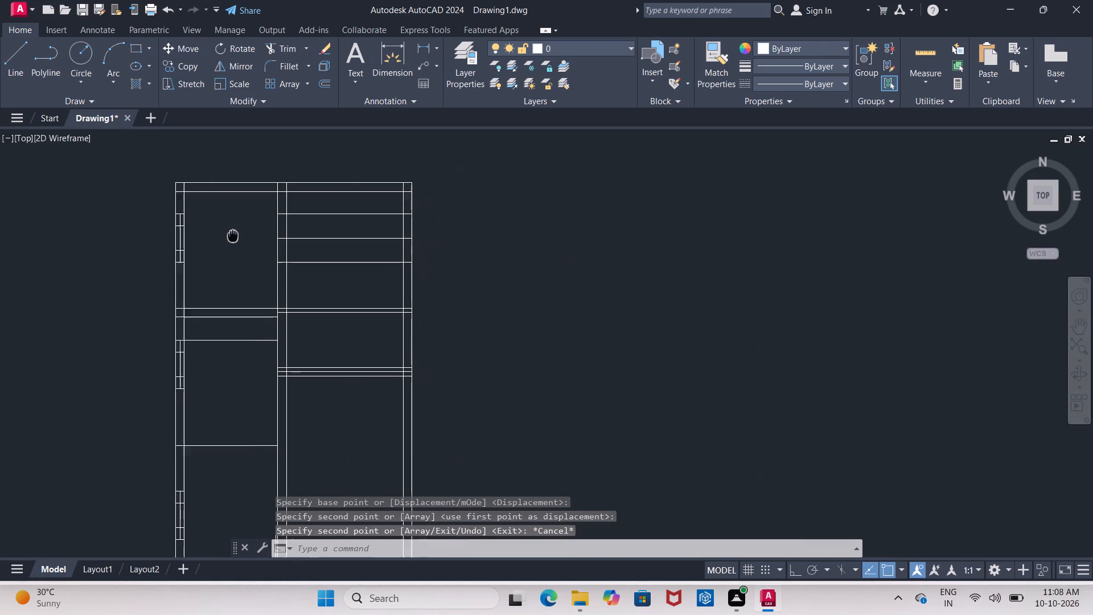
{"action": "middle_click_drag", "start_coordinate": [219, 229], "coordinate": [217, 227]}
{"action": "left_click", "coordinate": [120, 193]}
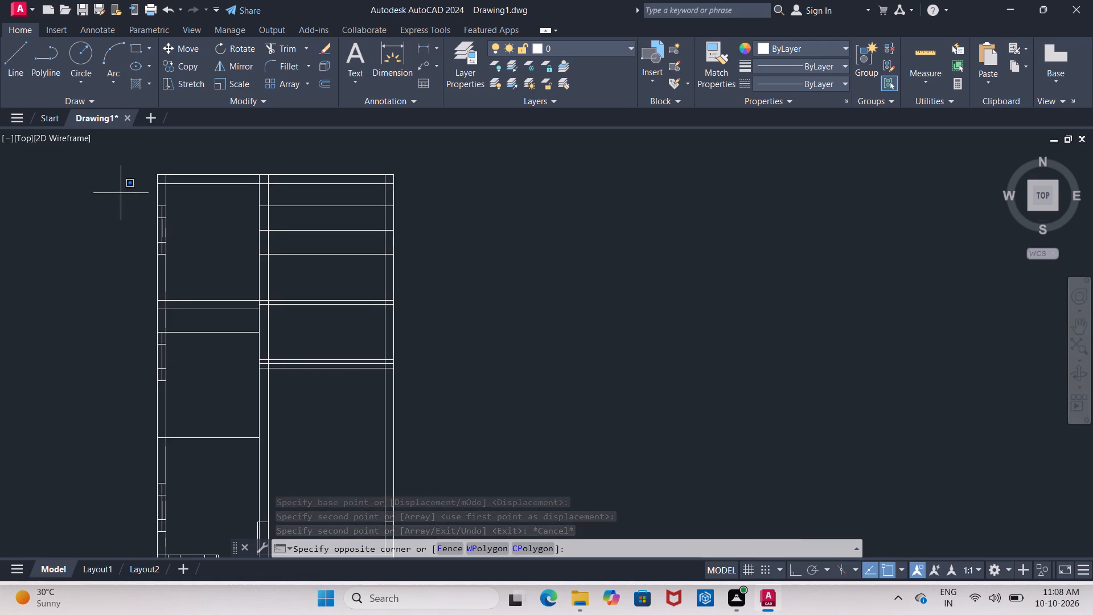
{"action": "left_click", "coordinate": [183, 261]}
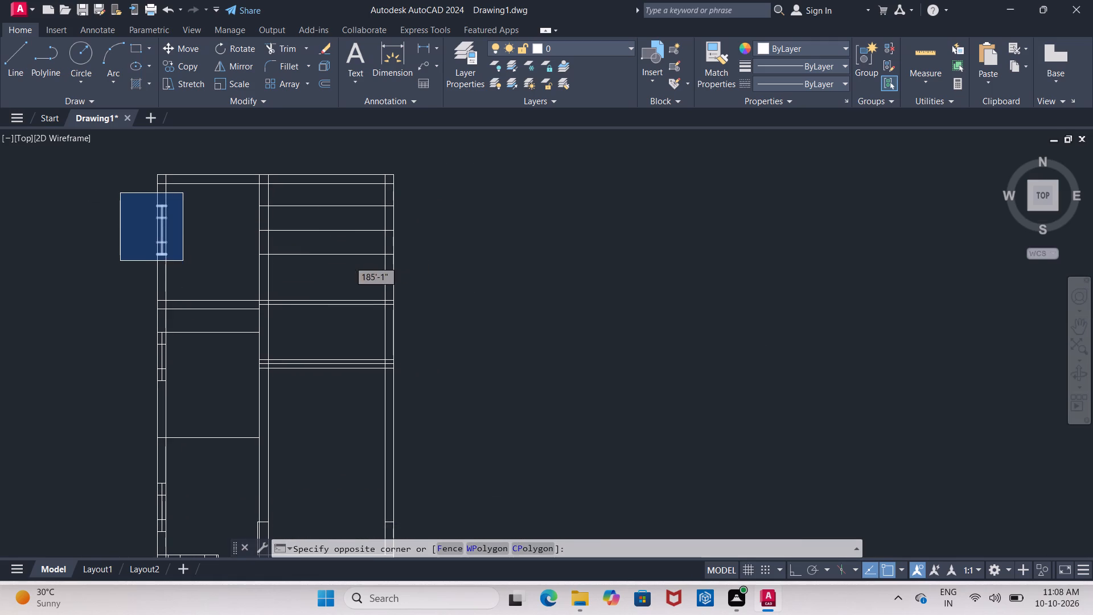
{"action": "left_click", "coordinate": [184, 67]}
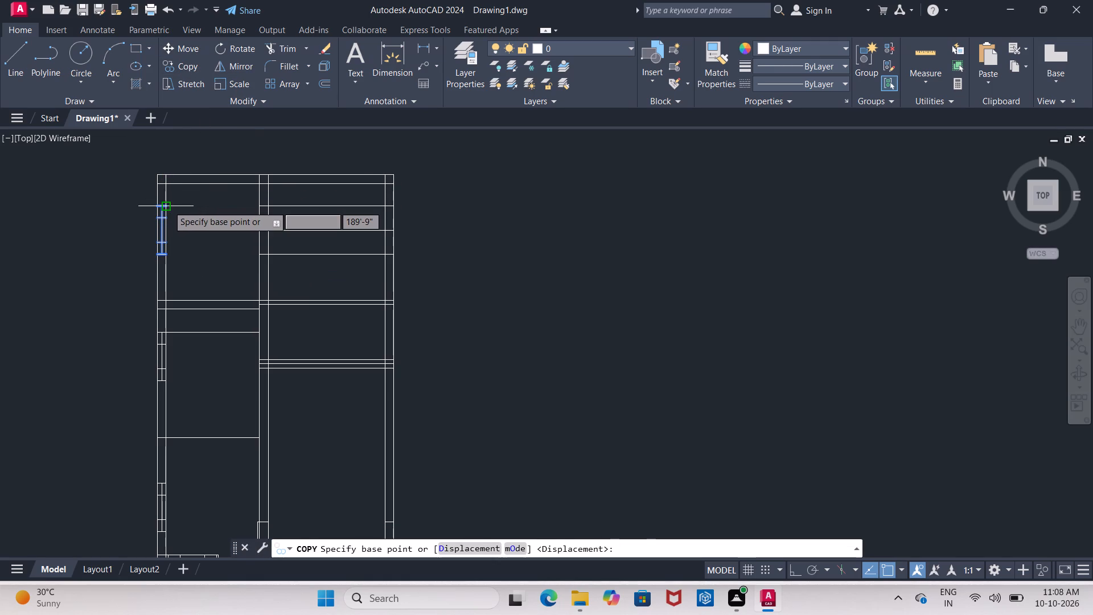
{"action": "left_click", "coordinate": [168, 206]}
{"action": "middle_click_drag", "start_coordinate": [284, 205], "coordinate": [206, 195]}
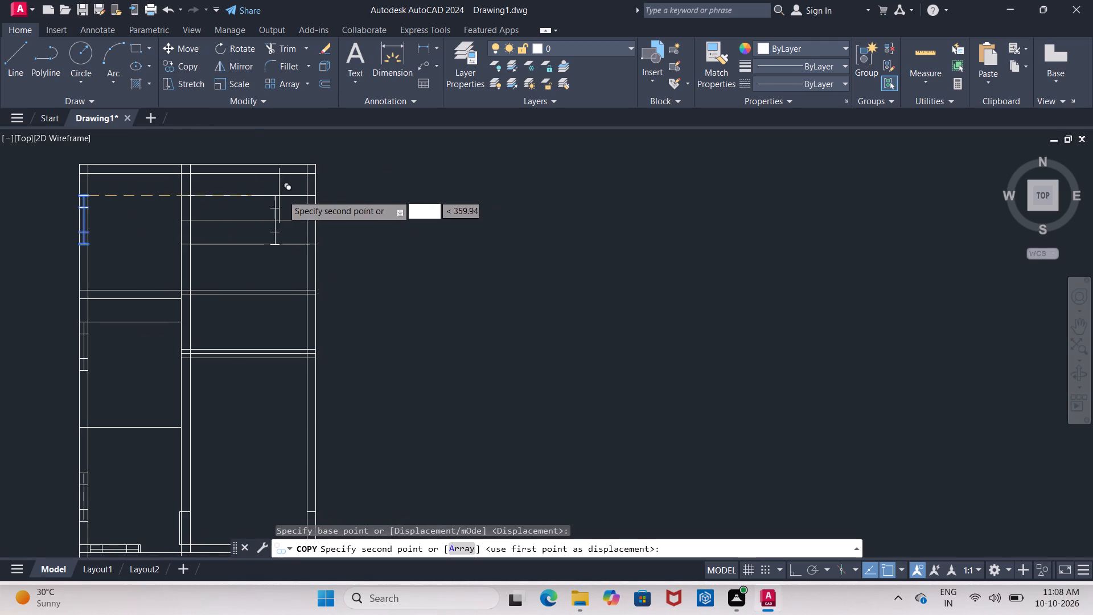
{"action": "middle_click_drag", "start_coordinate": [282, 195], "coordinate": [221, 183]}
{"action": "scroll", "coordinate": [248, 187], "scroll_direction": "up", "scroll_amount": 2}
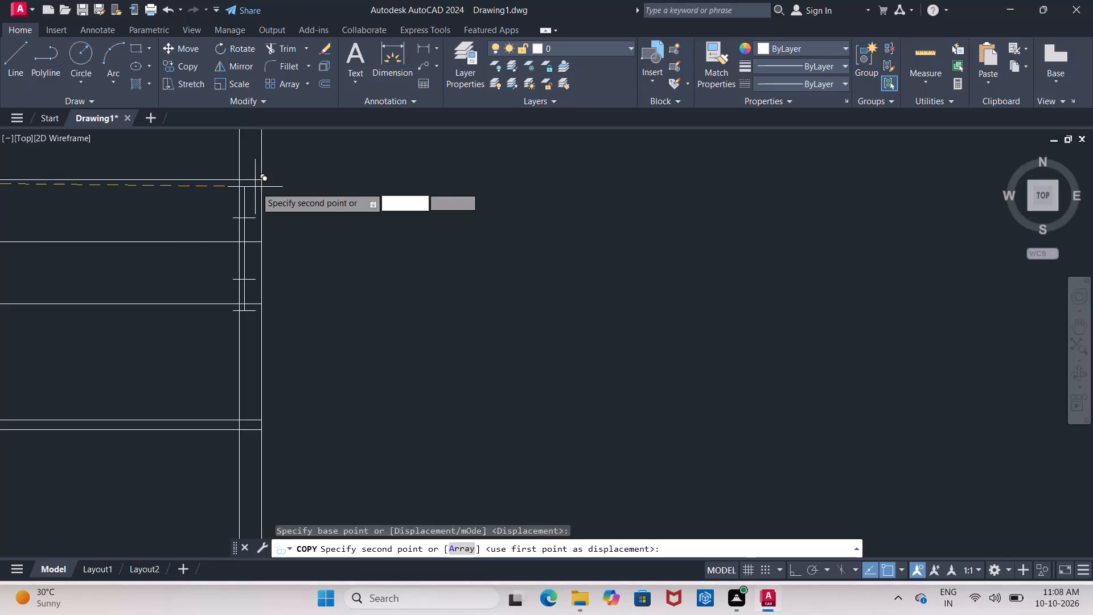
{"action": "left_click", "coordinate": [258, 178]}
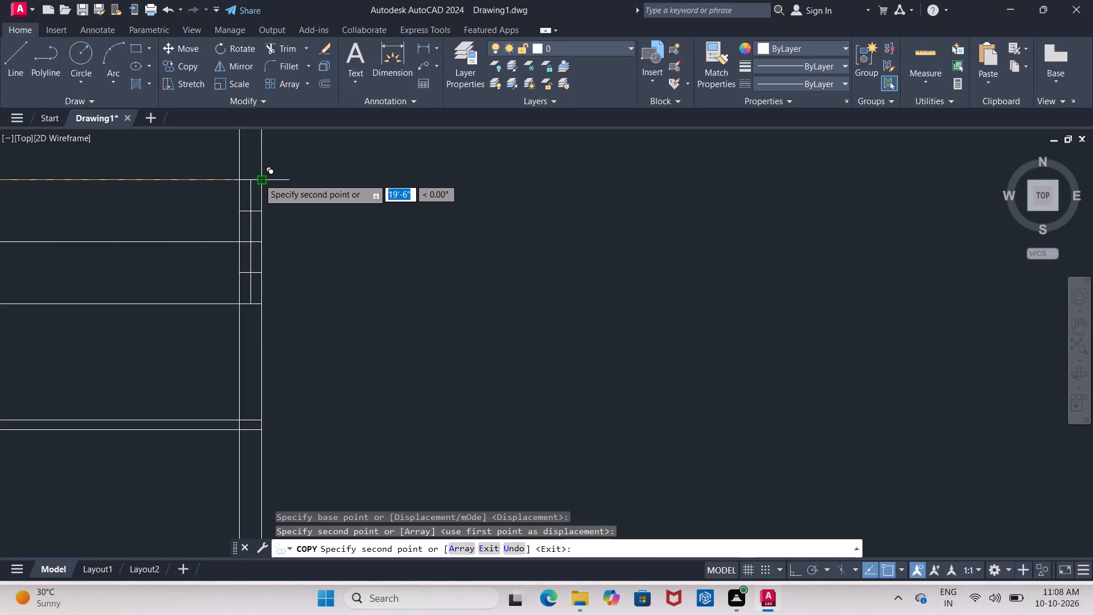
{"action": "key", "text": "Escape"}
Trim the three horizontal window guide lines out of the upper-right room and out of the central partition wall.
{"action": "scroll", "coordinate": [328, 174], "scroll_direction": "down", "scroll_amount": 2}
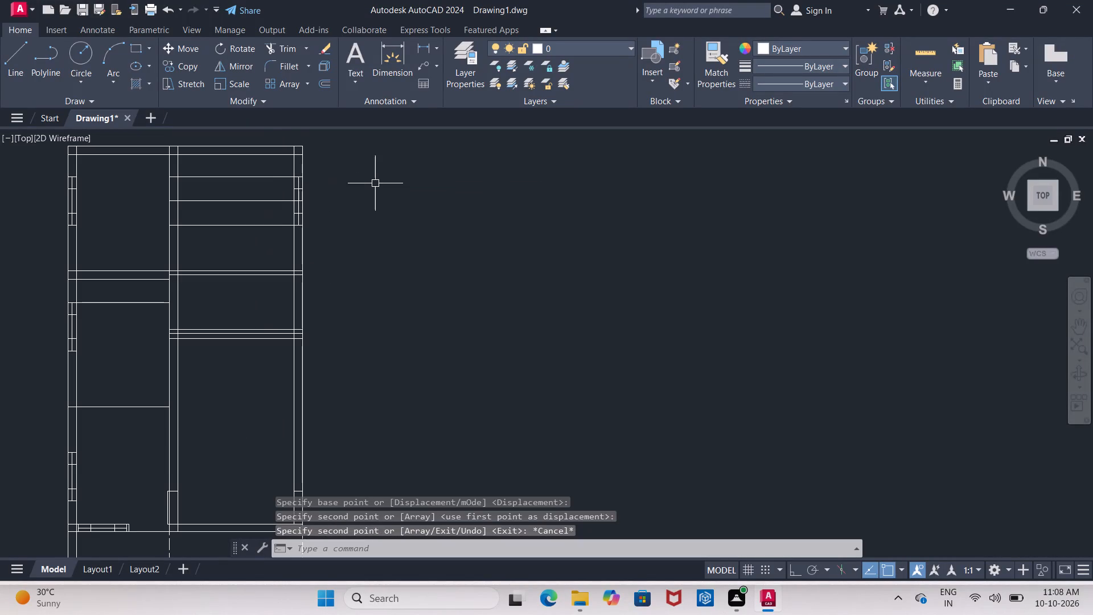
{"action": "type", "text": "tr"}
{"action": "key", "text": "Return"}
{"action": "key", "text": "Return"}
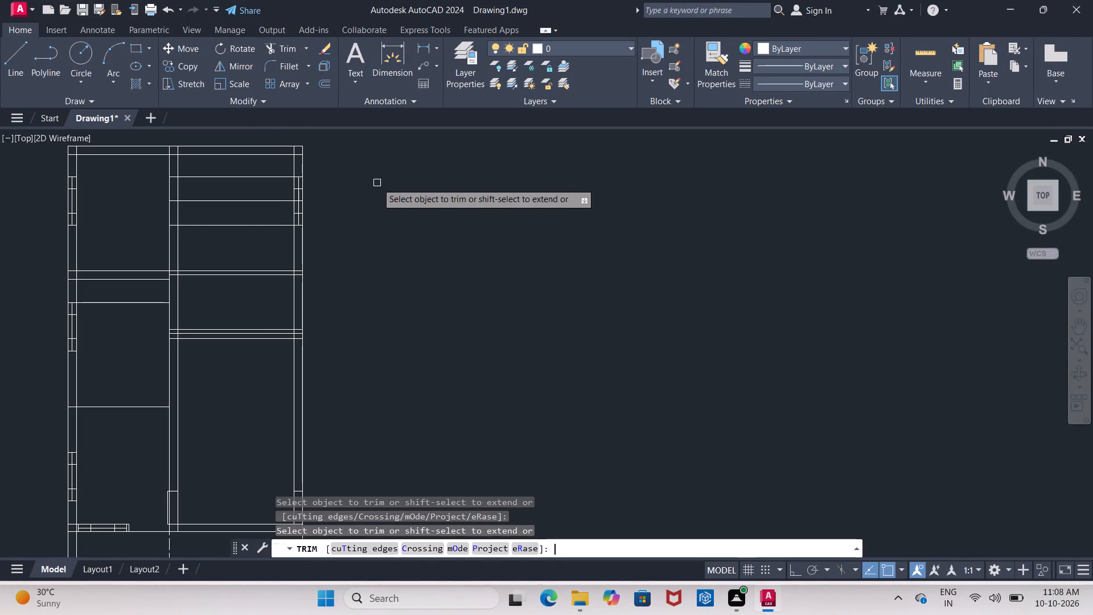
{"action": "left_click_drag", "start_coordinate": [224, 169], "coordinate": [225, 247]}
{"action": "scroll", "coordinate": [171, 167], "scroll_direction": "up", "scroll_amount": 2}
{"action": "left_click_drag", "start_coordinate": [171, 167], "coordinate": [176, 173]}
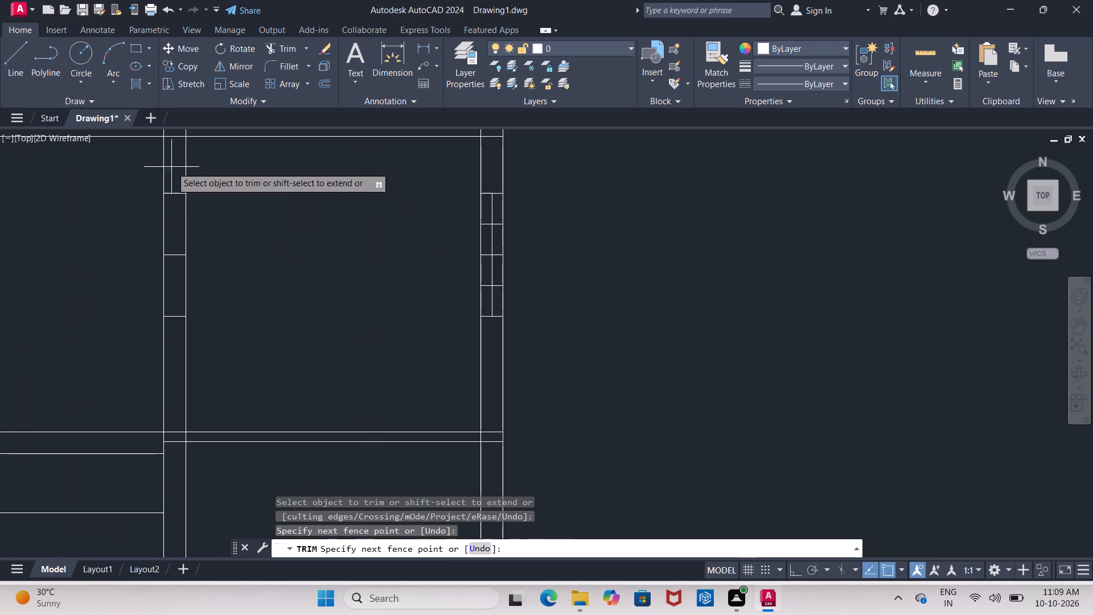
{"action": "left_click_drag", "start_coordinate": [176, 173], "coordinate": [173, 329]}
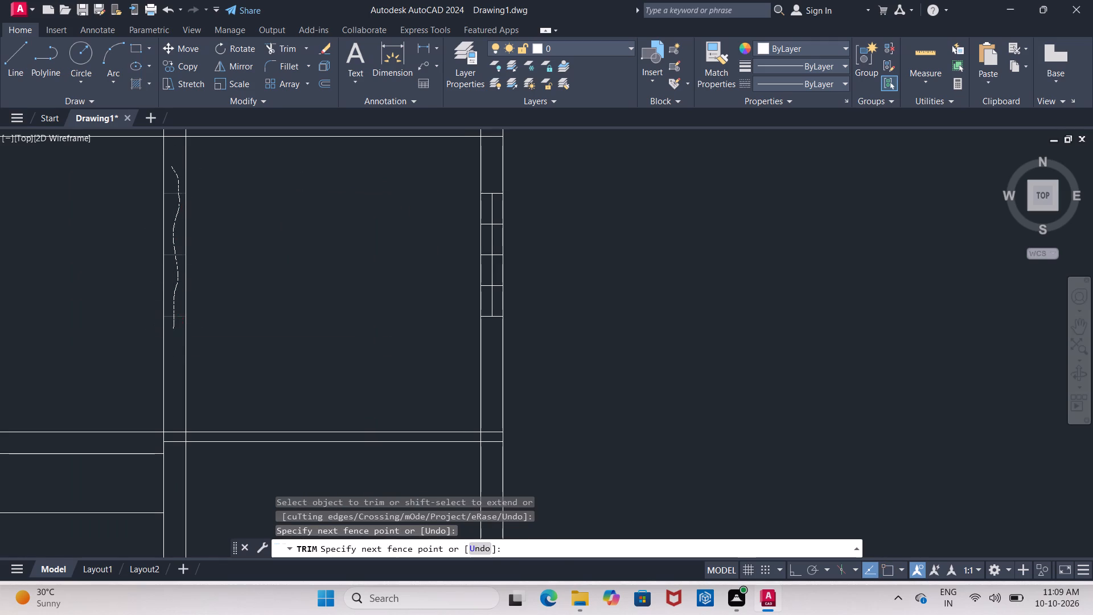
{"action": "scroll", "coordinate": [178, 314], "scroll_direction": "down", "scroll_amount": 2}
Extend the right wall's inner line down through the front wall to its outer line.
{"action": "middle_click_drag", "start_coordinate": [252, 298], "coordinate": [252, 297]}
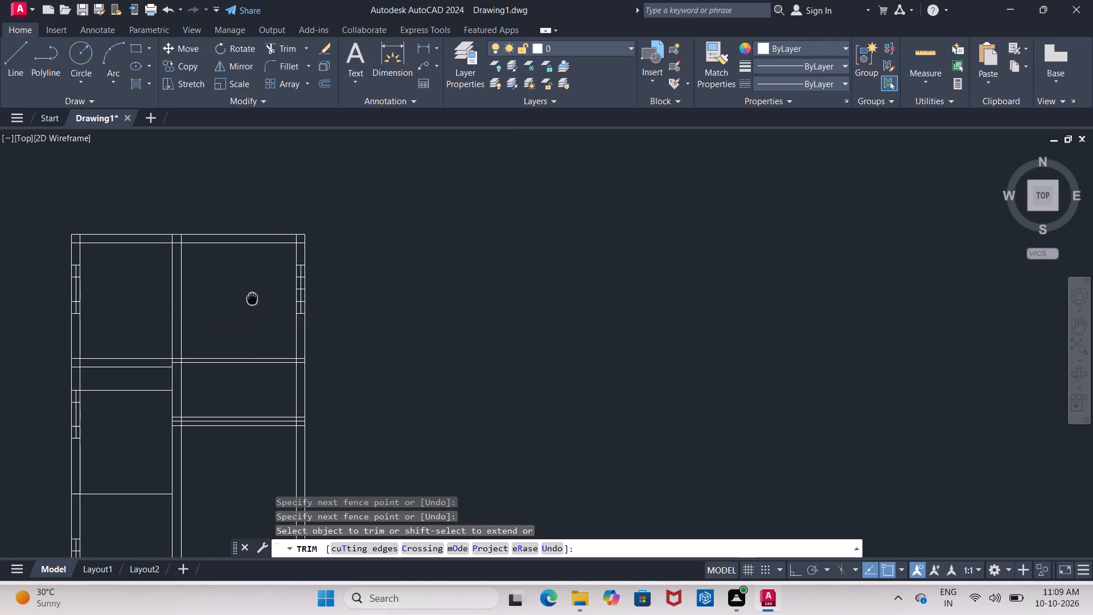
{"action": "middle_click_drag", "start_coordinate": [252, 297], "coordinate": [221, 310]}
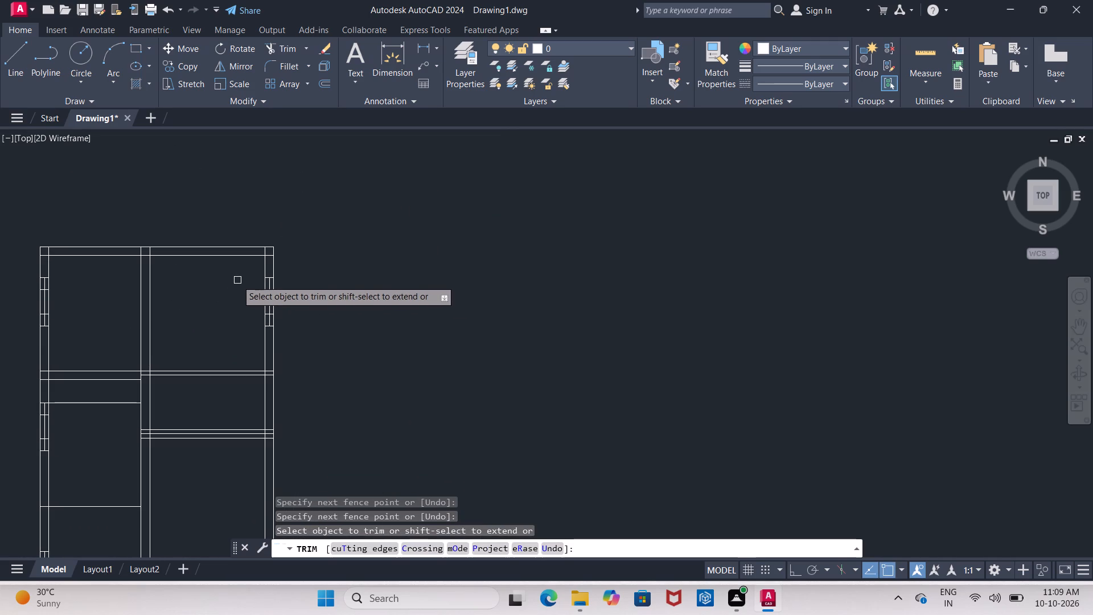
{"action": "middle_click_drag", "start_coordinate": [232, 287], "coordinate": [211, 153]}
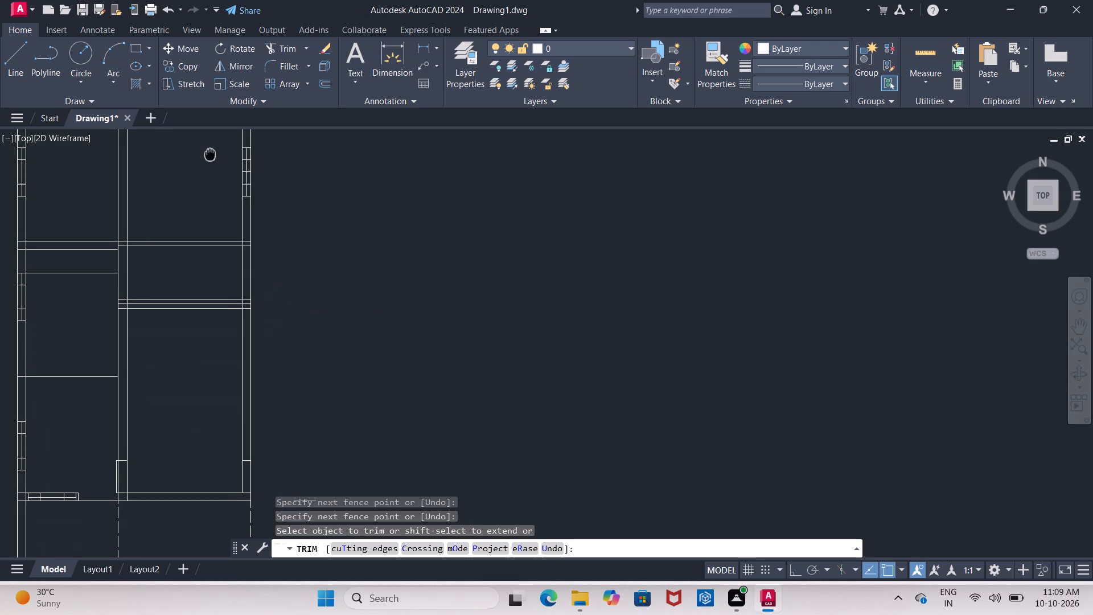
{"action": "middle_click_drag", "start_coordinate": [211, 153], "coordinate": [211, 152]}
{"action": "middle_click_drag", "start_coordinate": [198, 393], "coordinate": [181, 210]}
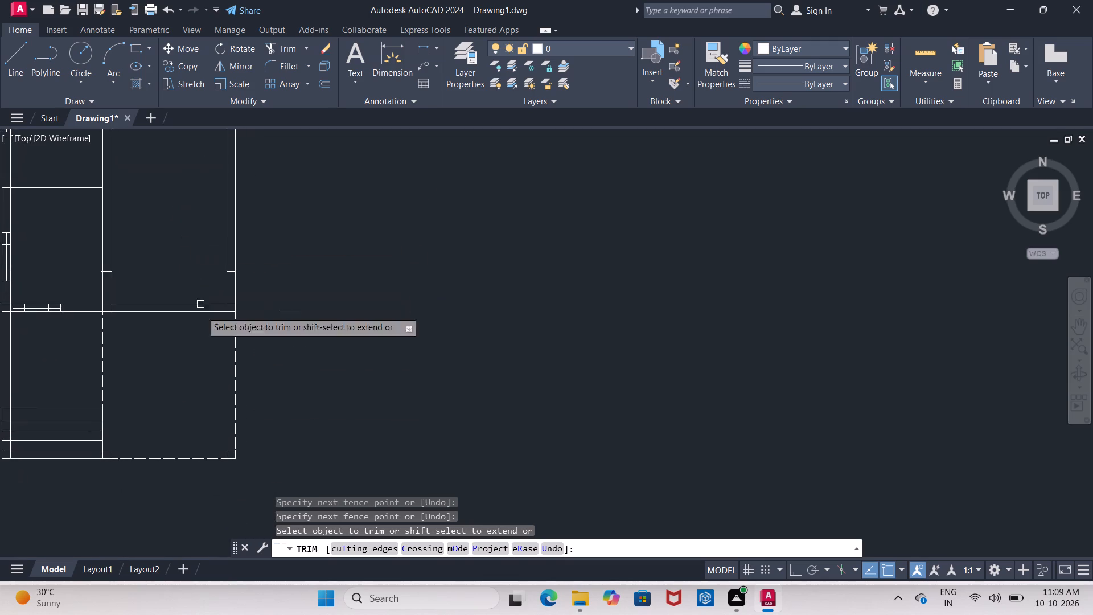
{"action": "scroll", "coordinate": [208, 285], "scroll_direction": "up", "scroll_amount": 1}
{"action": "middle_click_drag", "start_coordinate": [207, 273], "coordinate": [202, 226]}
{"action": "key", "text": "Escape"}
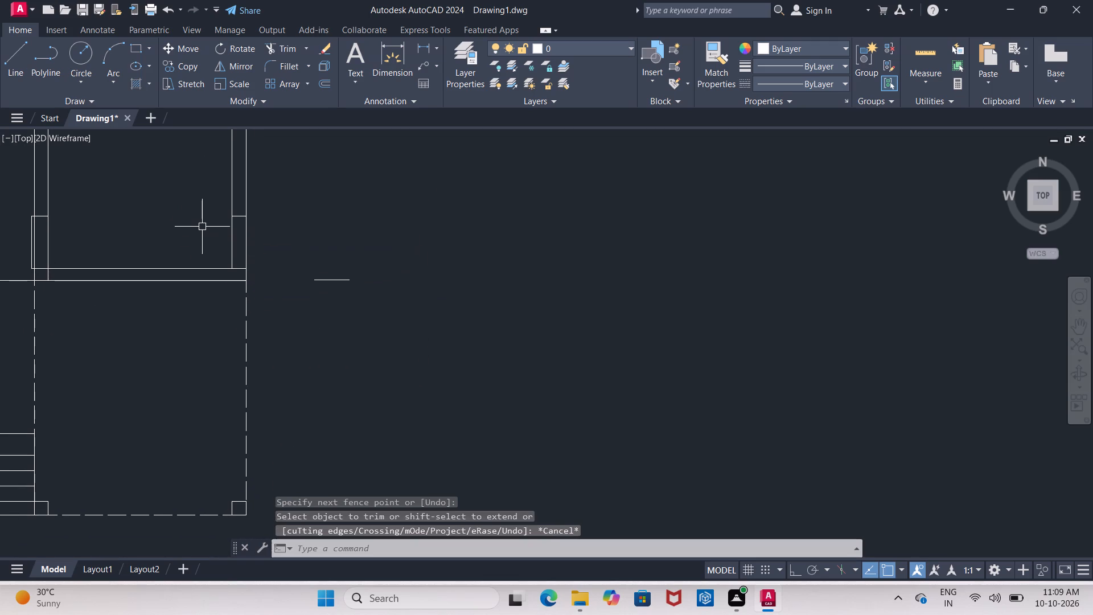
{"action": "type", "text": "ex"}
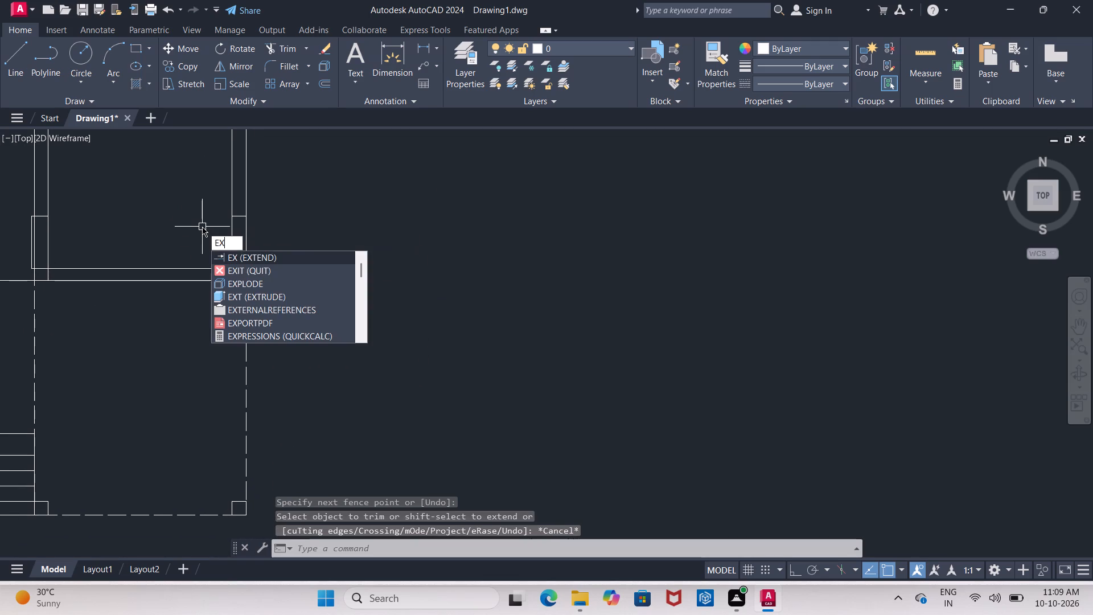
{"action": "key", "text": "Return"}
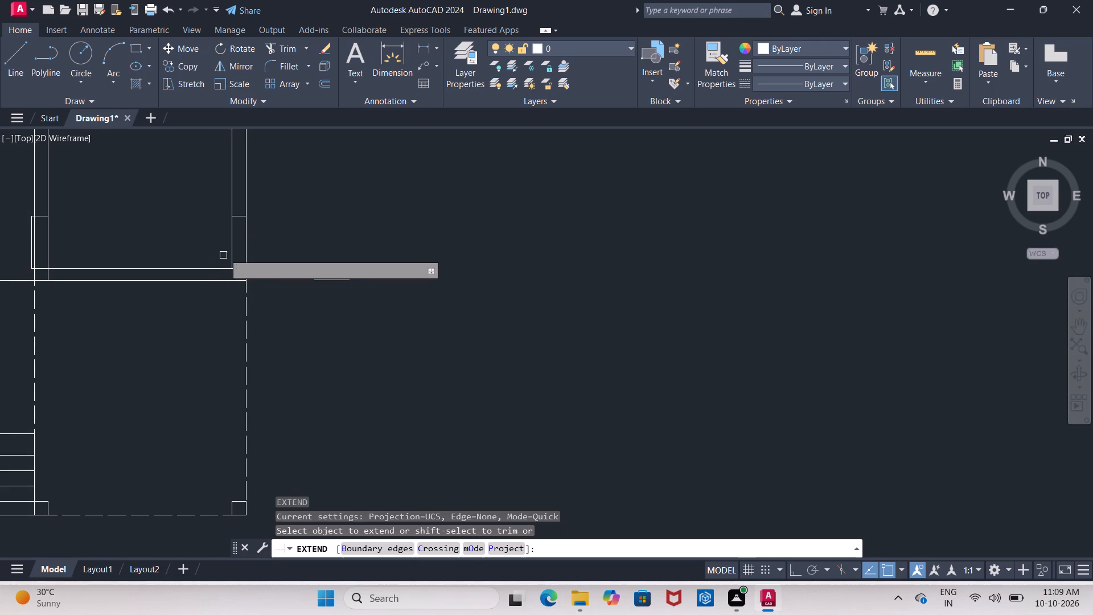
{"action": "left_click", "coordinate": [229, 249]}
{"action": "key", "text": "Escape"}
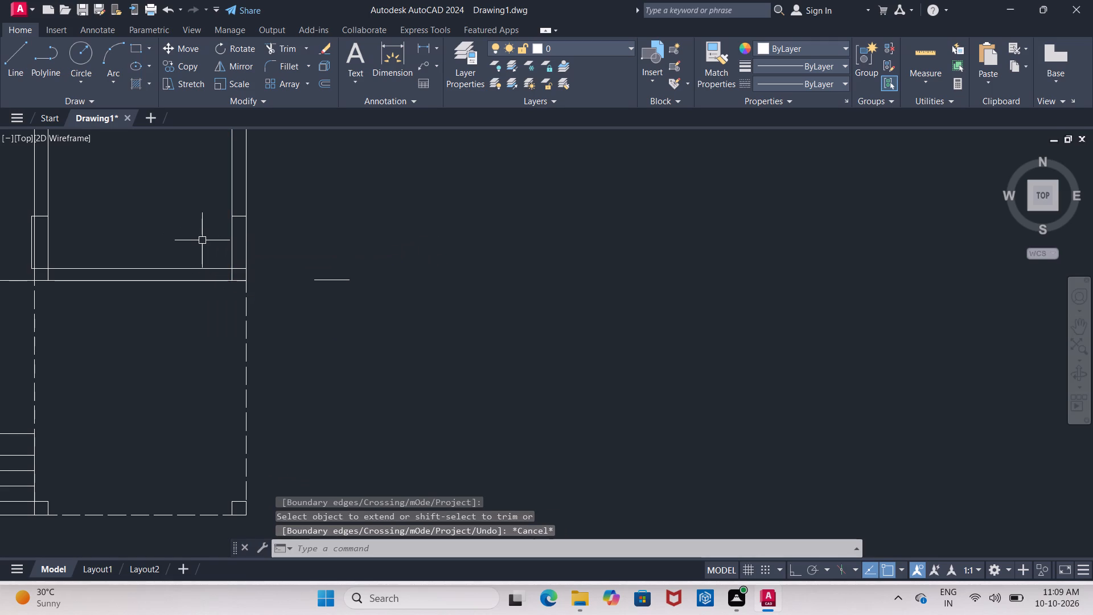
Offset the right wall's inner line 9" into the large right room.
{"action": "key", "text": "o"}
{"action": "key", "text": "Return"}
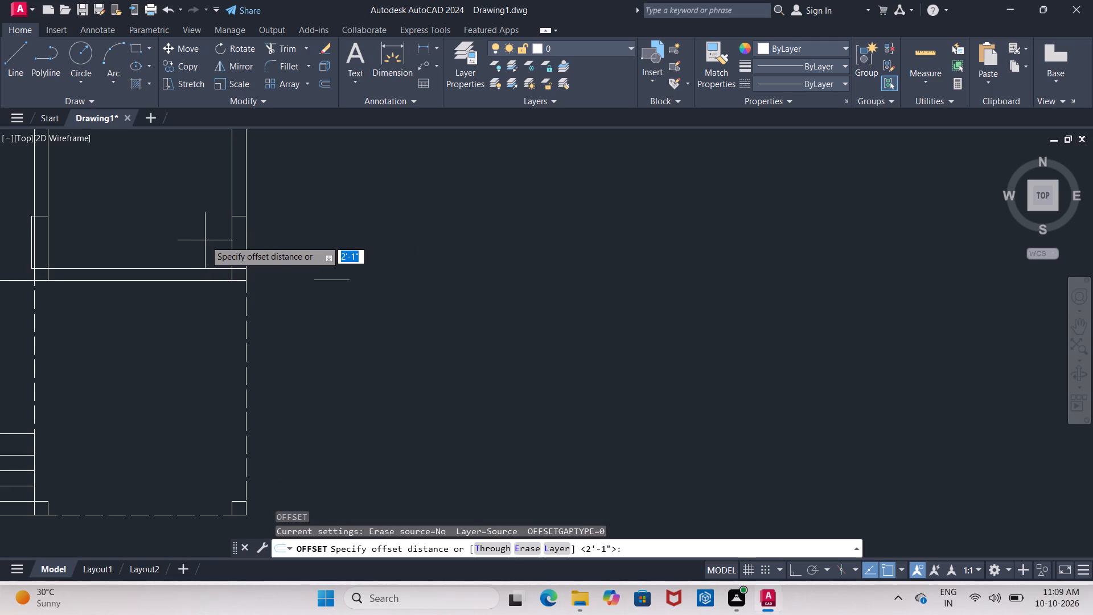
{"action": "type", "text": "4\""}
{"action": "key", "text": "Return"}
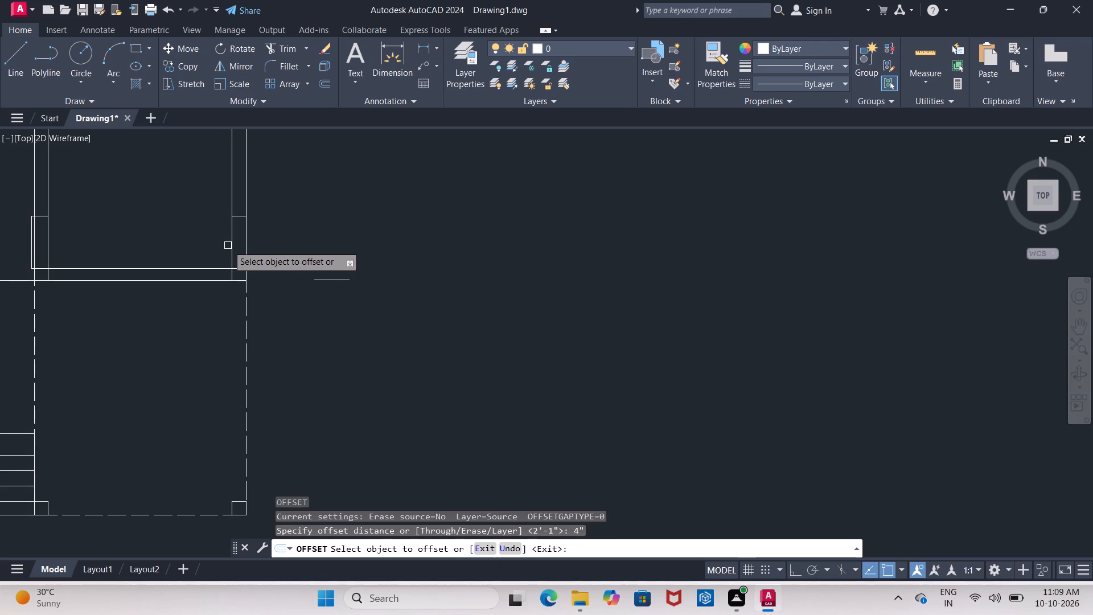
{"action": "left_click", "coordinate": [231, 251]}
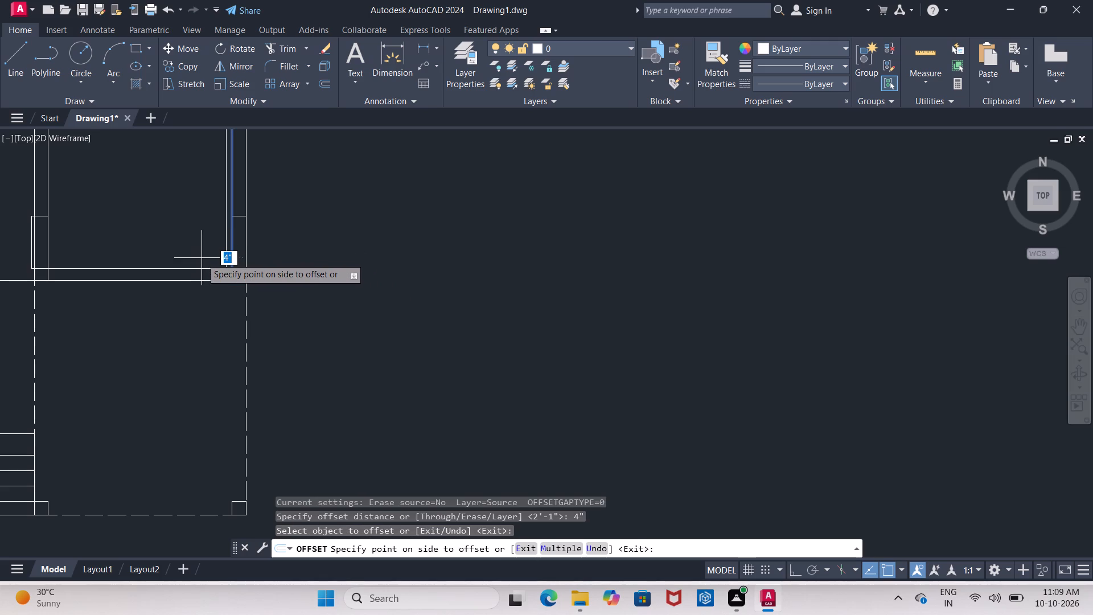
{"action": "key", "text": "BackSpace"}
{"action": "type", "text": "9\""}
{"action": "key", "text": "Return"}
{"action": "key", "text": "Escape"}
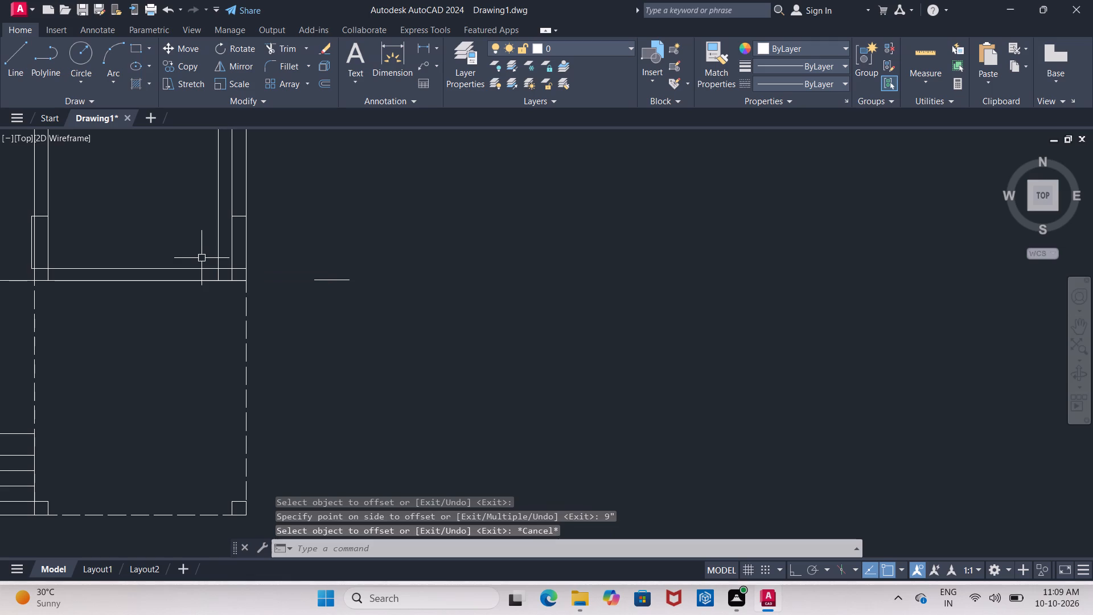
Trim the new offset line above the front wall, keeping only the short piece within the wall thickness.
{"action": "type", "text": "tr"}
{"action": "key", "text": "Return"}
{"action": "key", "text": "Return"}
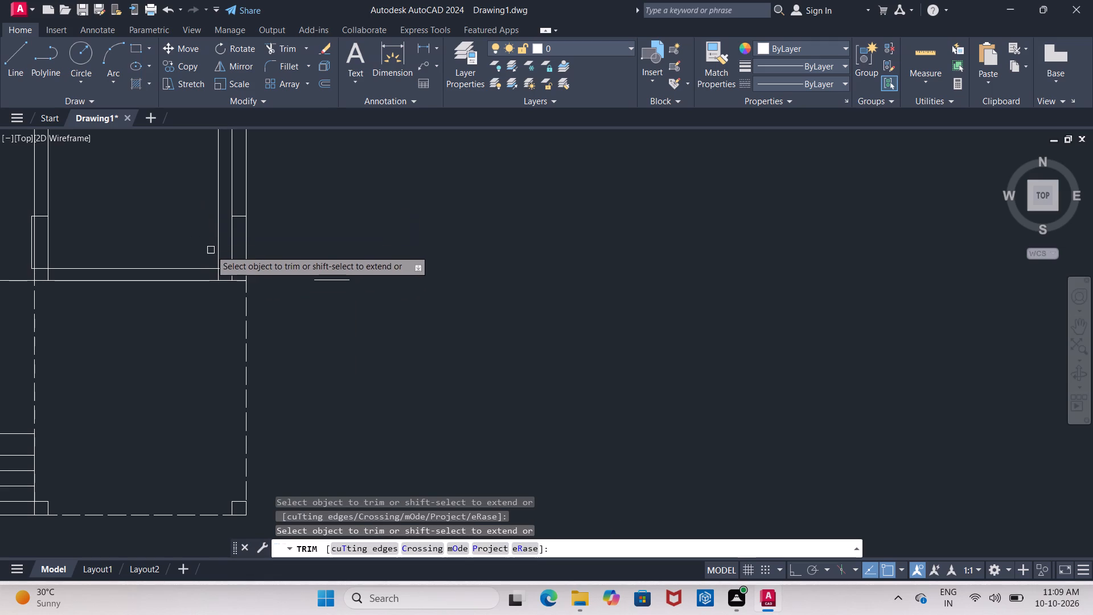
{"action": "left_click", "coordinate": [219, 251]}
Copy the left room's front-wall window into the large right room's front wall, with its right end on the short 9" offset line.
{"action": "scroll", "coordinate": [217, 244], "scroll_direction": "down", "scroll_amount": 3}
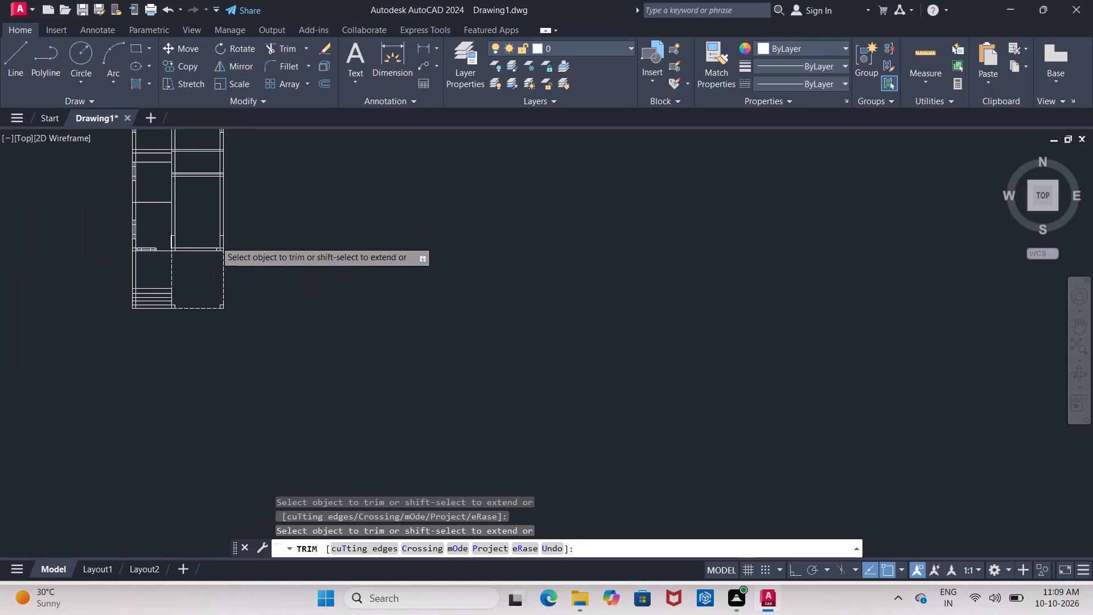
{"action": "middle_click_drag", "start_coordinate": [211, 223], "coordinate": [205, 203]}
{"action": "scroll", "coordinate": [205, 203], "scroll_direction": "up", "scroll_amount": 5}
{"action": "middle_click_drag", "start_coordinate": [199, 232], "coordinate": [208, 116]}
{"action": "scroll", "coordinate": [189, 163], "scroll_direction": "down", "scroll_amount": 2}
{"action": "middle_click_drag", "start_coordinate": [174, 178], "coordinate": [290, 174]}
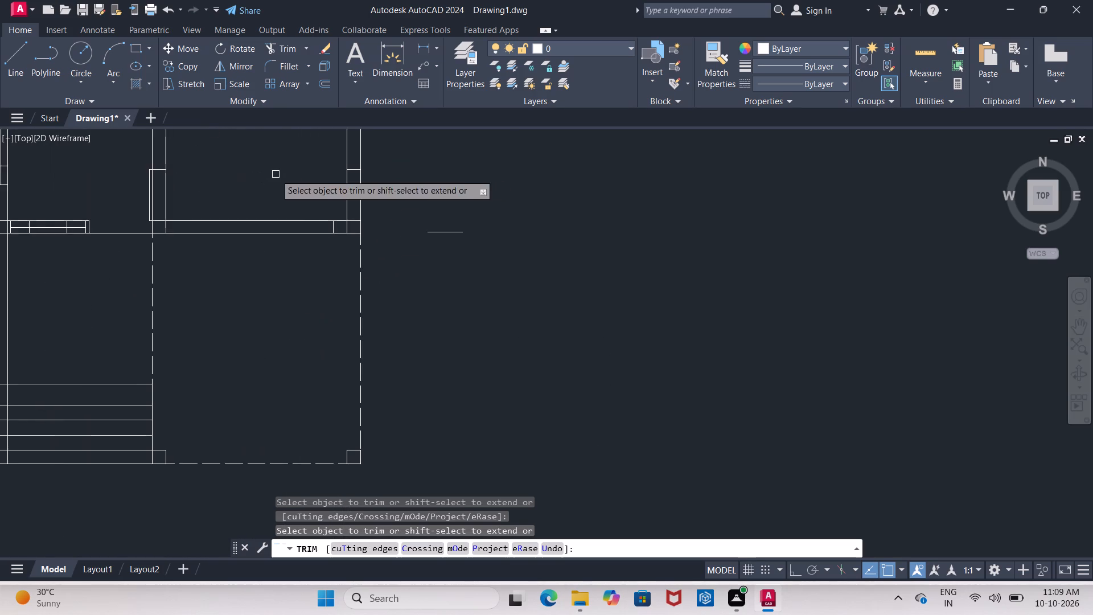
{"action": "middle_click_drag", "start_coordinate": [276, 174], "coordinate": [438, 147]}
{"action": "key", "text": "Escape"}
{"action": "scroll", "coordinate": [234, 168], "scroll_direction": "up", "scroll_amount": 2}
{"action": "middle_click_drag", "start_coordinate": [233, 169], "coordinate": [296, 136]}
{"action": "scroll", "coordinate": [148, 187], "scroll_direction": "up", "scroll_amount": 1}
{"action": "middle_click_drag", "start_coordinate": [186, 171], "coordinate": [257, 155]}
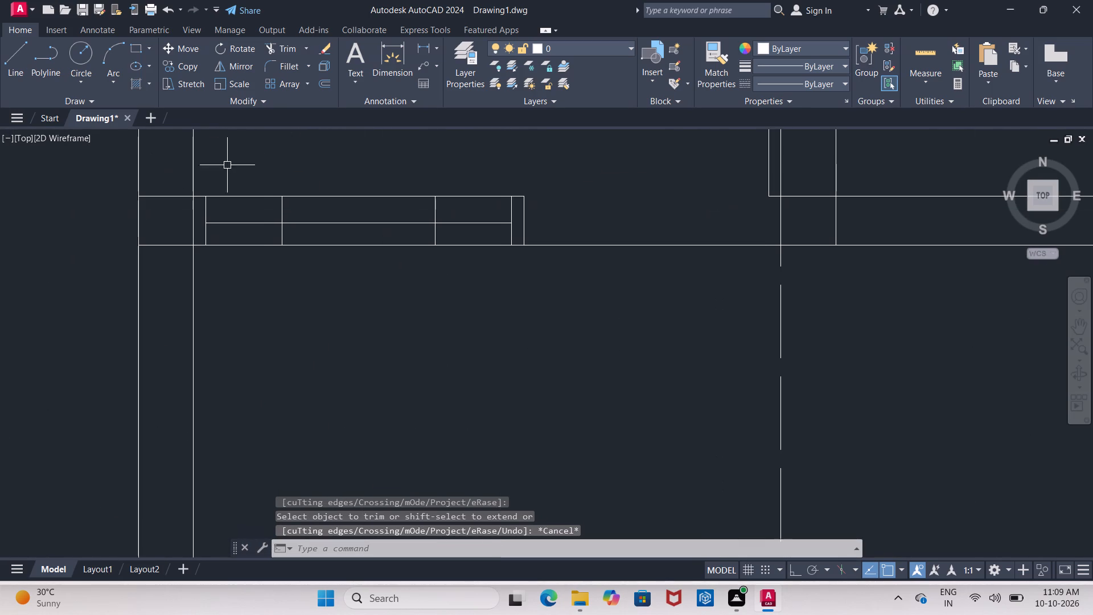
{"action": "scroll", "coordinate": [202, 187], "scroll_direction": "up", "scroll_amount": 2}
{"action": "middle_click_drag", "start_coordinate": [211, 185], "coordinate": [224, 180]}
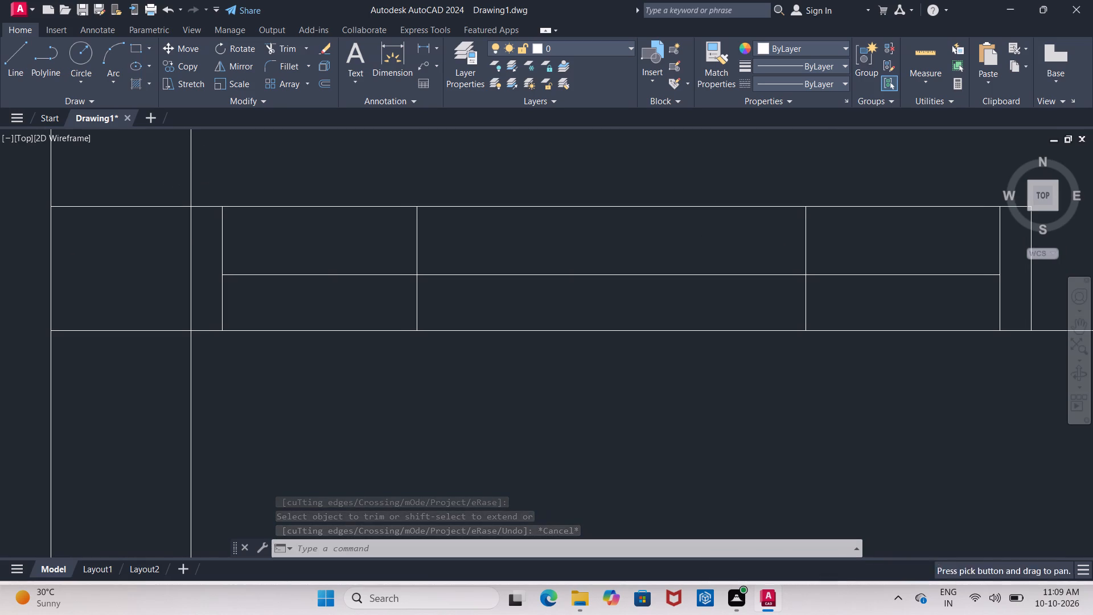
{"action": "left_click", "coordinate": [208, 180]}
{"action": "middle_click_drag", "start_coordinate": [368, 368], "coordinate": [224, 346]}
{"action": "scroll", "coordinate": [227, 347], "scroll_direction": "down", "scroll_amount": 3}
{"action": "middle_click_drag", "start_coordinate": [530, 334], "coordinate": [376, 340]}
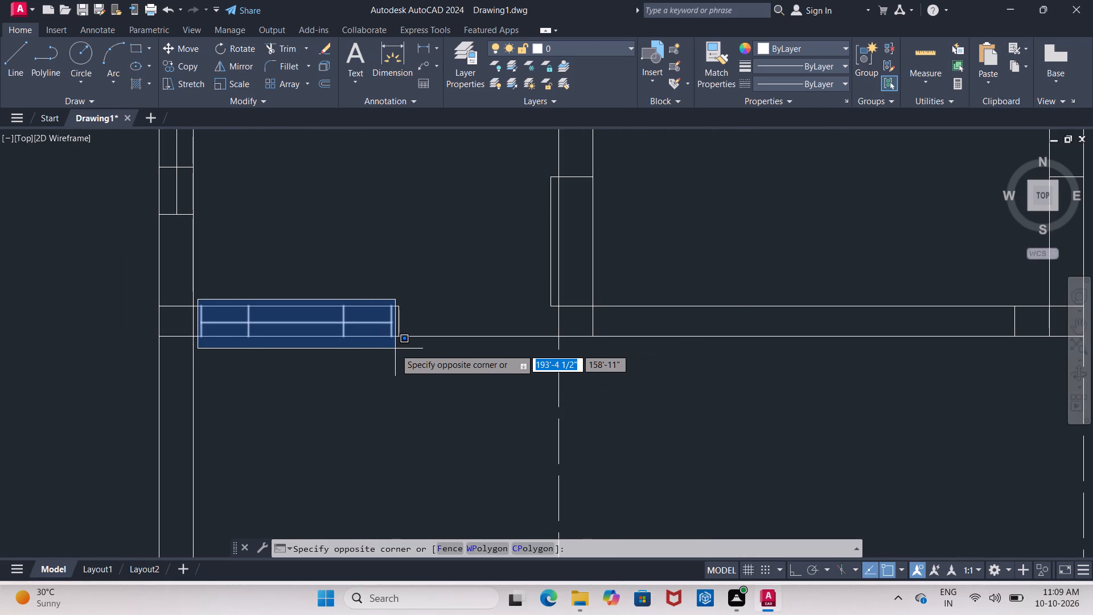
{"action": "left_click", "coordinate": [395, 348]}
{"action": "left_click", "coordinate": [175, 66]}
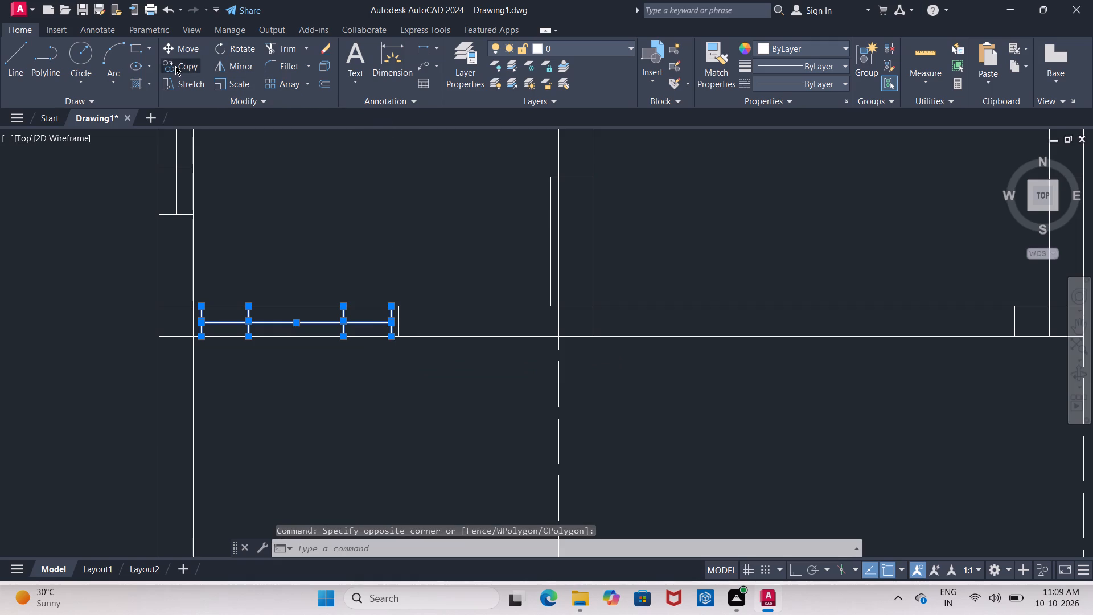
{"action": "left_click", "coordinate": [388, 304]}
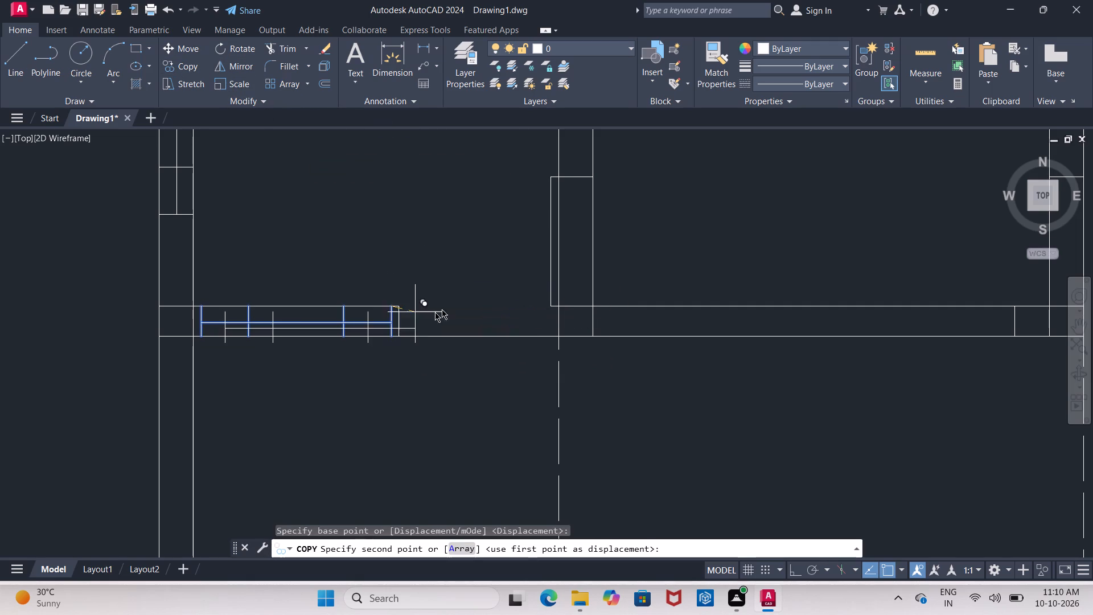
{"action": "middle_click_drag", "start_coordinate": [544, 285], "coordinate": [23, 261]}
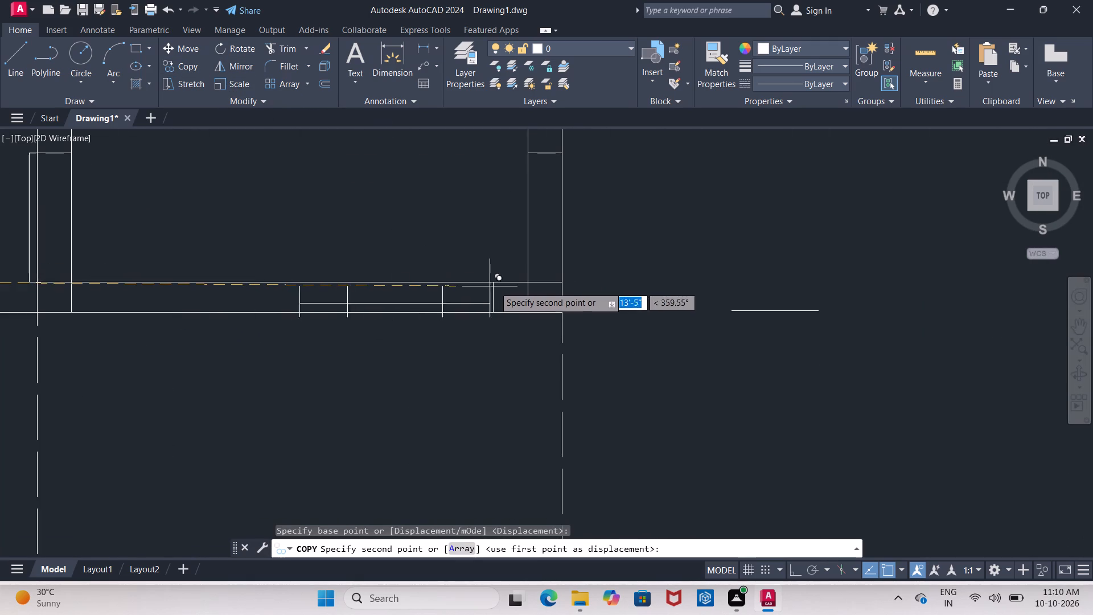
{"action": "scroll", "coordinate": [498, 286], "scroll_direction": "up", "scroll_amount": 2}
{"action": "middle_click_drag", "start_coordinate": [474, 281], "coordinate": [433, 269]}
{"action": "left_click", "coordinate": [451, 266]}
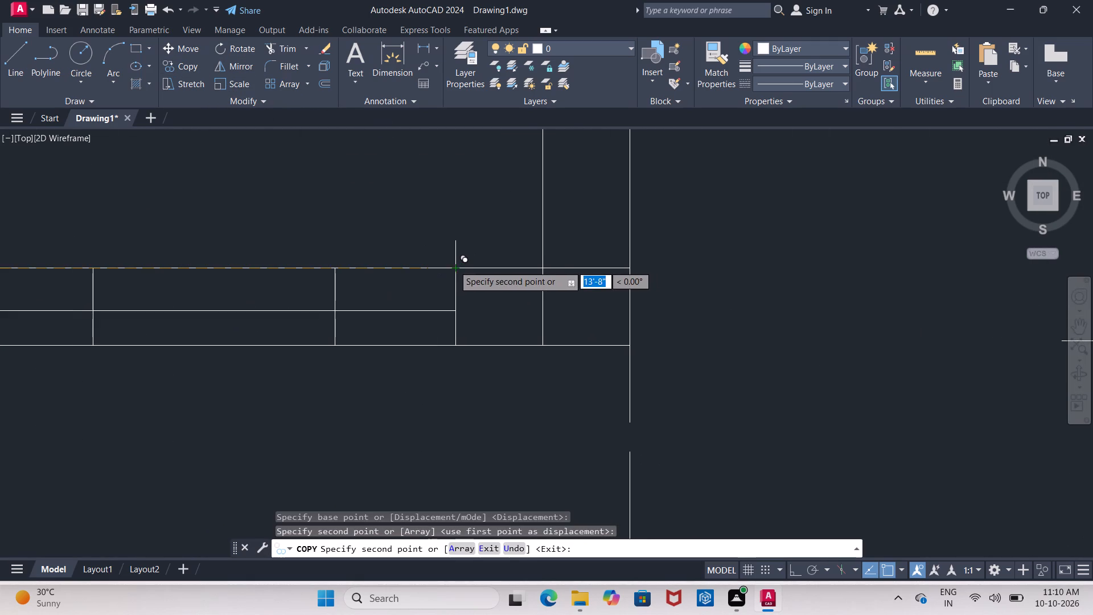
{"action": "middle_click_drag", "start_coordinate": [456, 218], "coordinate": [527, 226]}
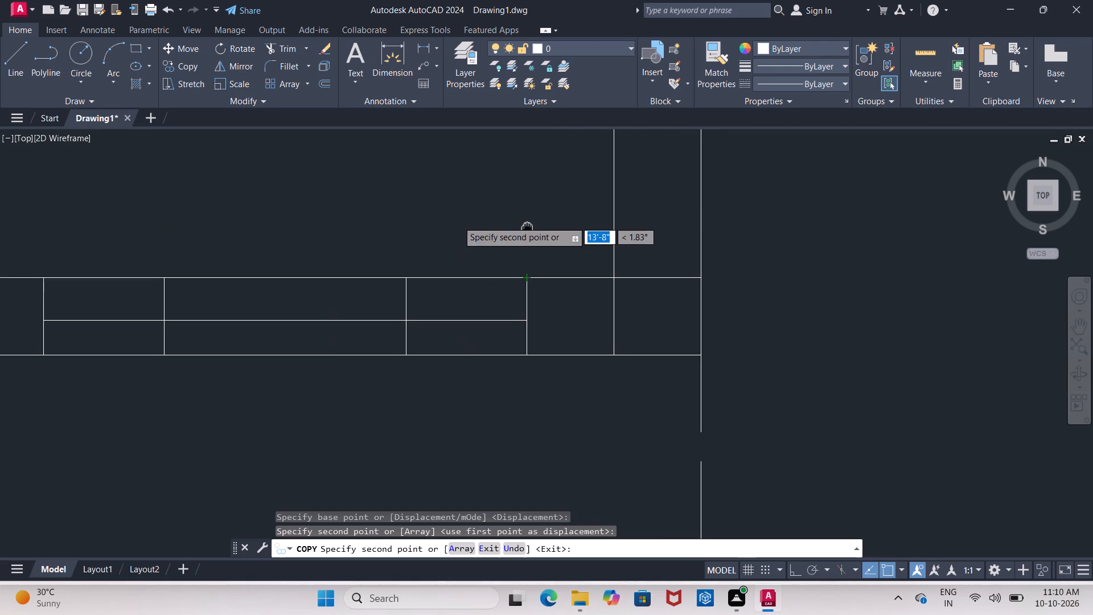
{"action": "middle_click_drag", "start_coordinate": [527, 226], "coordinate": [527, 225]}
{"action": "key", "text": "Escape"}
Offset the right wall's inner line 9" into the upper-right room.
{"action": "scroll", "coordinate": [520, 224], "scroll_direction": "down", "scroll_amount": 1}
{"action": "middle_click_drag", "start_coordinate": [511, 218], "coordinate": [471, 218]}
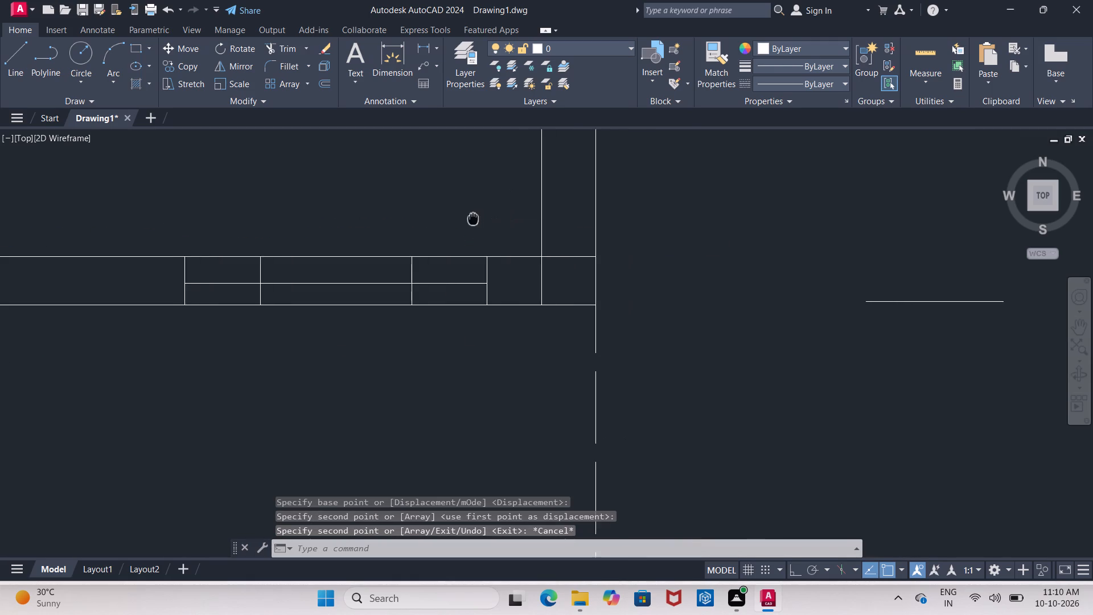
{"action": "middle_click_drag", "start_coordinate": [471, 218], "coordinate": [455, 219]}
{"action": "middle_click_drag", "start_coordinate": [450, 218], "coordinate": [410, 272]}
{"action": "scroll", "coordinate": [410, 272], "scroll_direction": "down", "scroll_amount": 1}
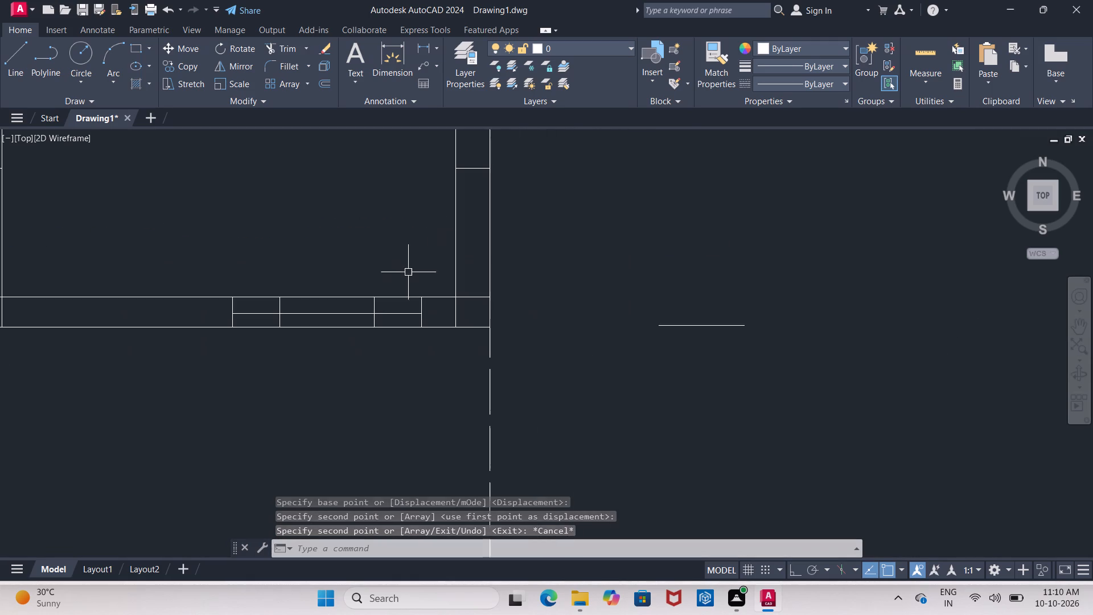
{"action": "middle_click_drag", "start_coordinate": [411, 233], "coordinate": [389, 371]}
{"action": "scroll", "coordinate": [404, 290], "scroll_direction": "down", "scroll_amount": 5}
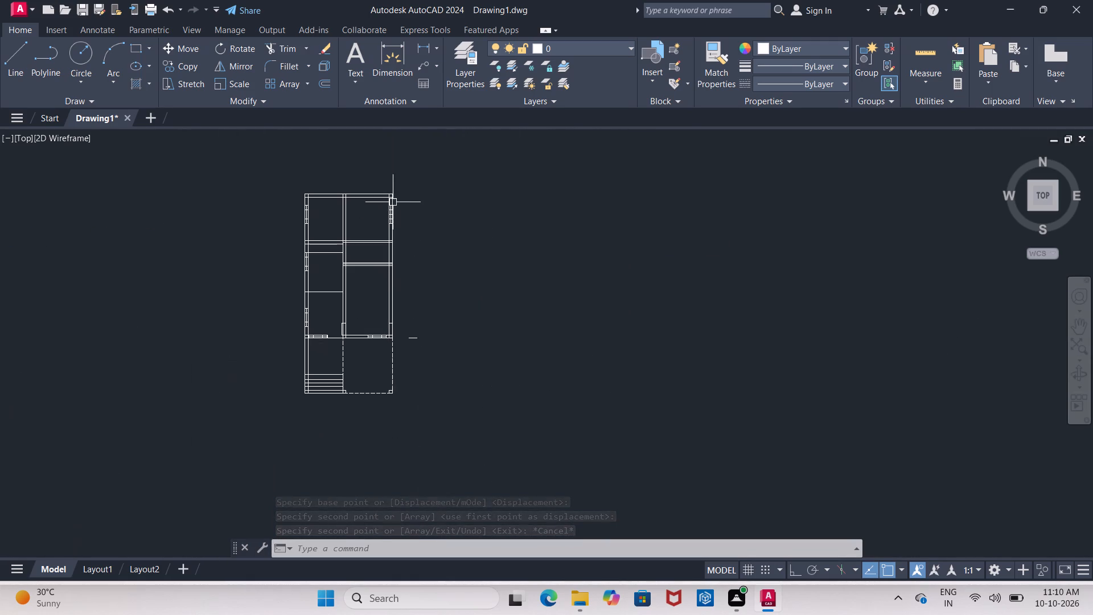
{"action": "scroll", "coordinate": [392, 193], "scroll_direction": "up", "scroll_amount": 4}
{"action": "key", "text": "Escape"}
{"action": "key", "text": "o"}
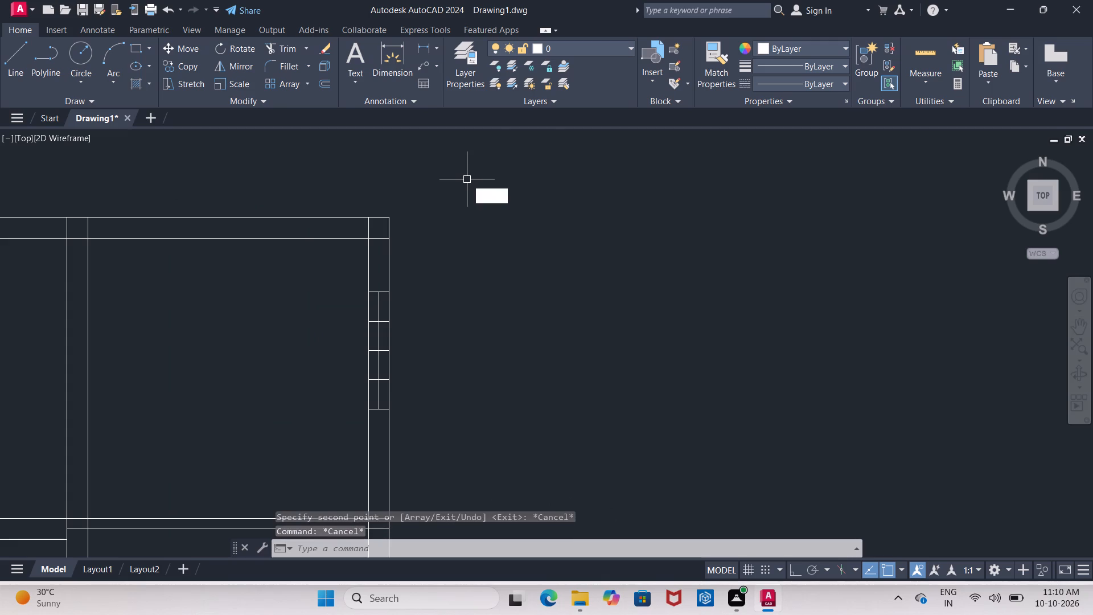
{"action": "key", "text": "Return"}
{"action": "type", "text": "9\""}
{"action": "key", "text": "Return"}
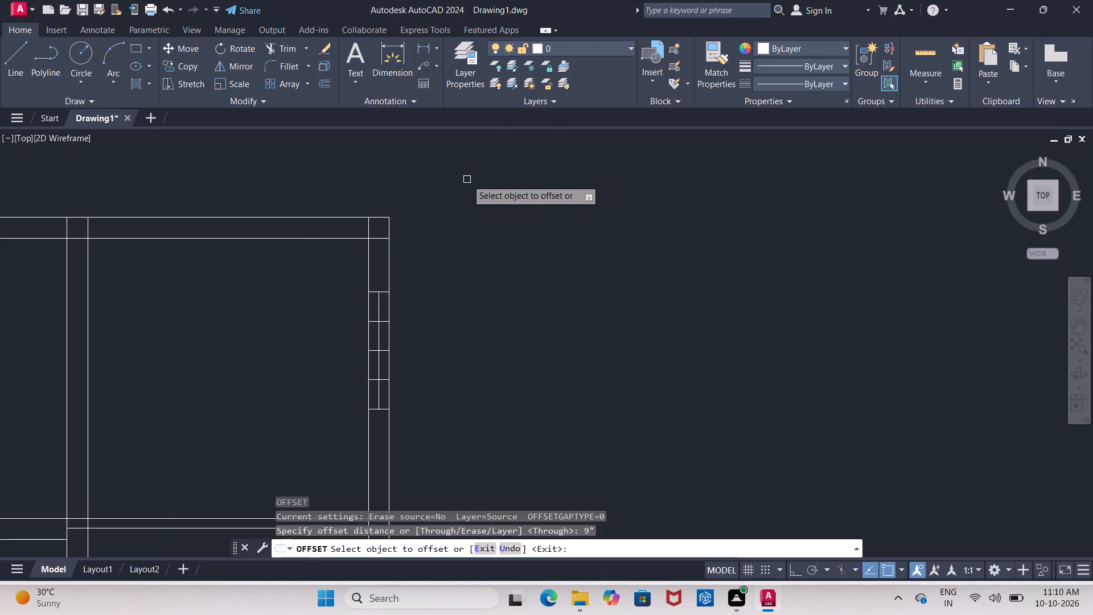
{"action": "left_click", "coordinate": [366, 225]}
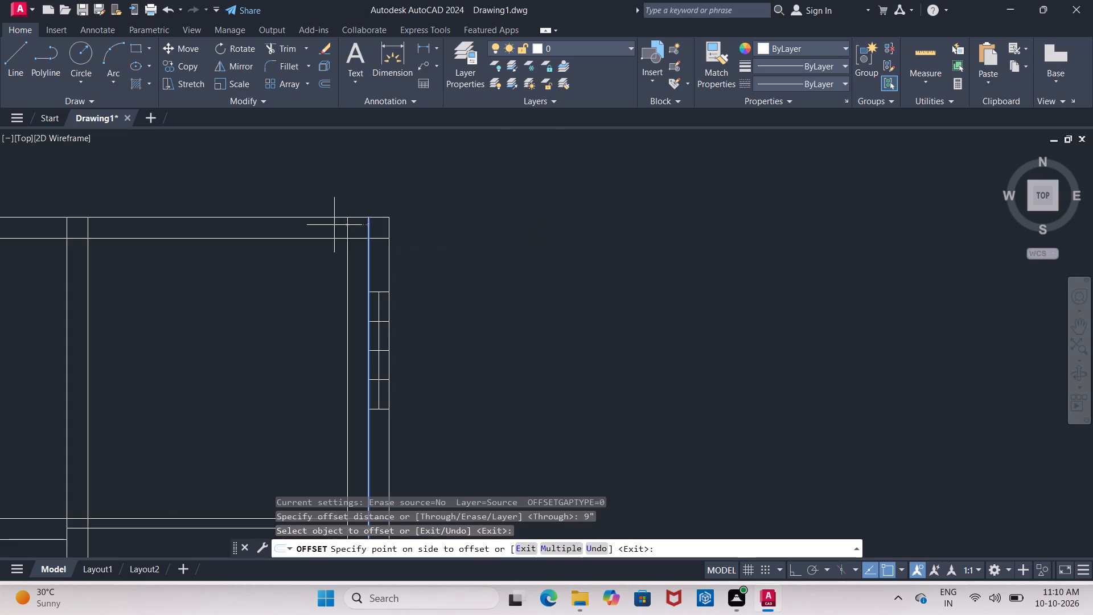
{"action": "left_click", "coordinate": [334, 225]}
{"action": "key", "text": "Escape"}
Trim the new offset line through the rooms and partition walls below, keeping only the short piece within the rear wall's thickness.
{"action": "middle_click_drag", "start_coordinate": [491, 243], "coordinate": [457, 176]}
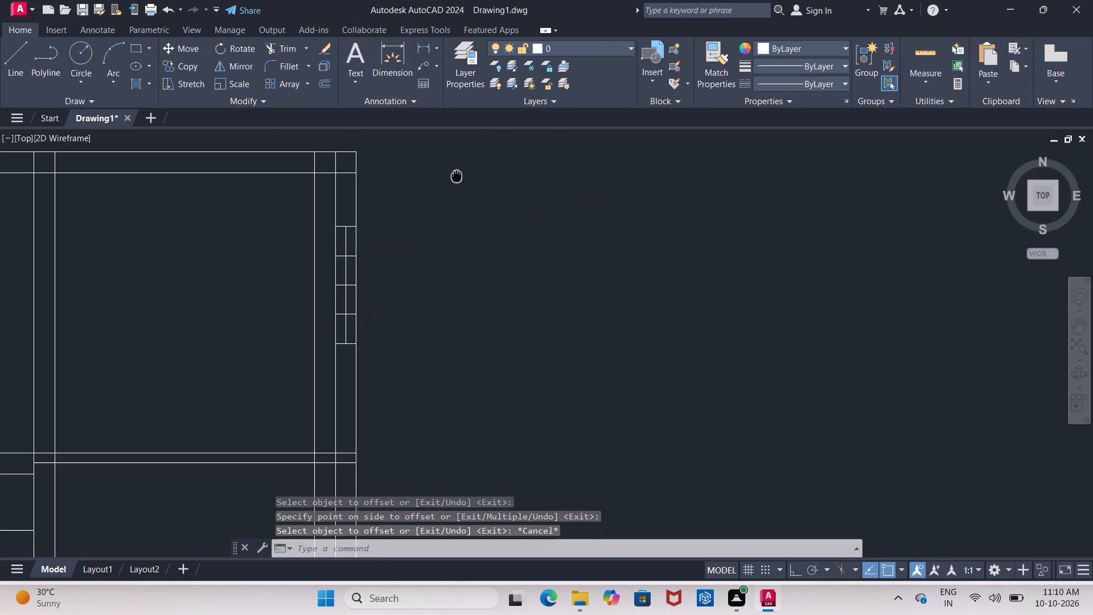
{"action": "middle_click_drag", "start_coordinate": [457, 176], "coordinate": [464, 194]}
{"action": "type", "text": "tr"}
{"action": "key", "text": "Return"}
{"action": "key", "text": "Return"}
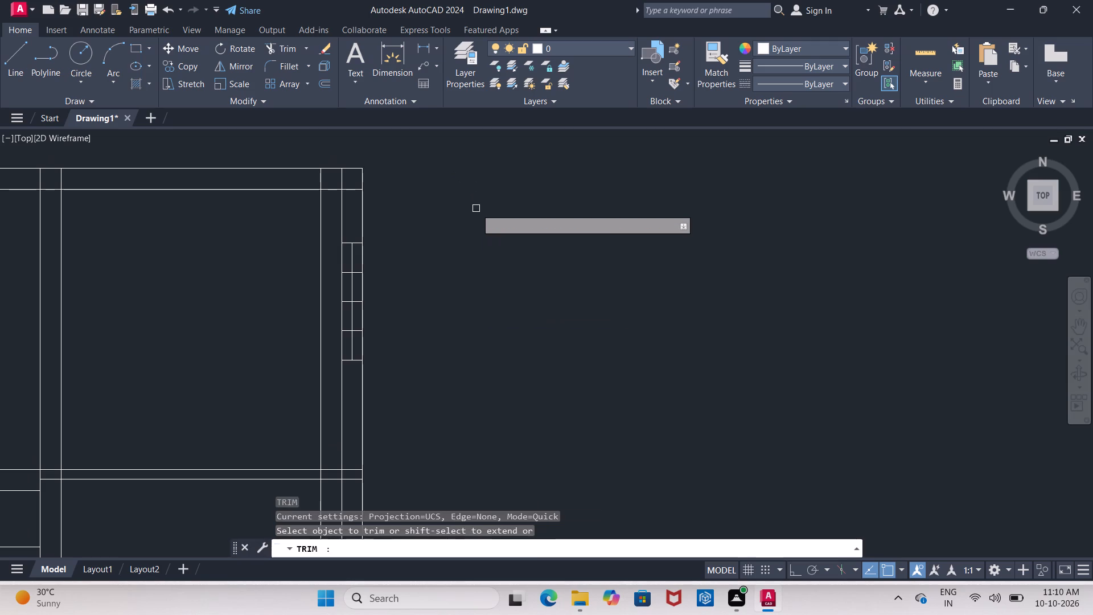
{"action": "left_click", "coordinate": [320, 220]}
{"action": "middle_click_drag", "start_coordinate": [313, 232], "coordinate": [248, 32]}
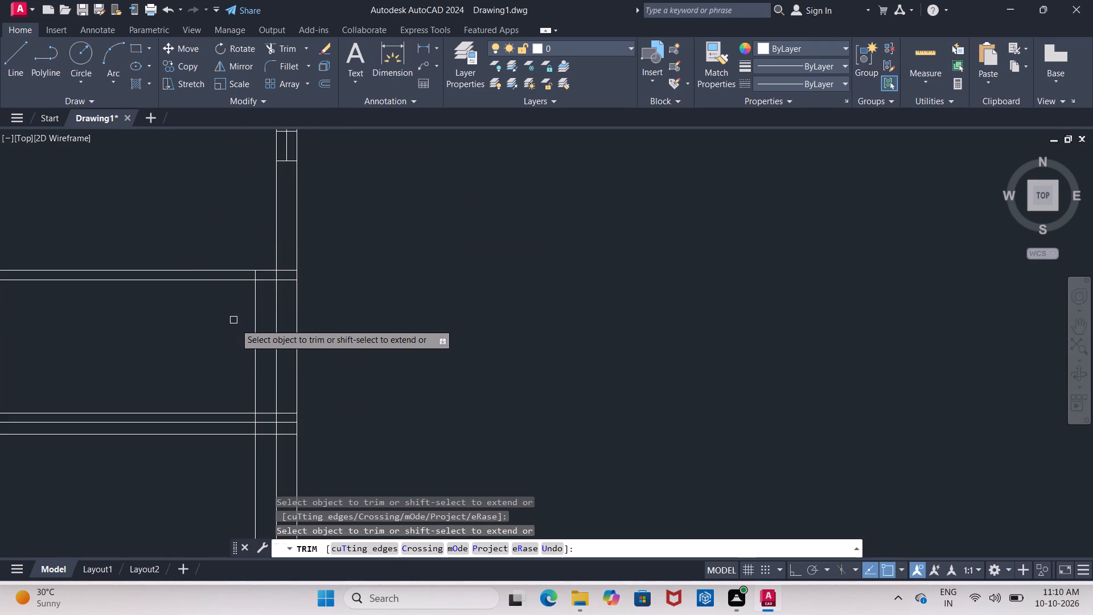
{"action": "left_click", "coordinate": [256, 342]}
{"action": "scroll", "coordinate": [257, 288], "scroll_direction": "up", "scroll_amount": 2}
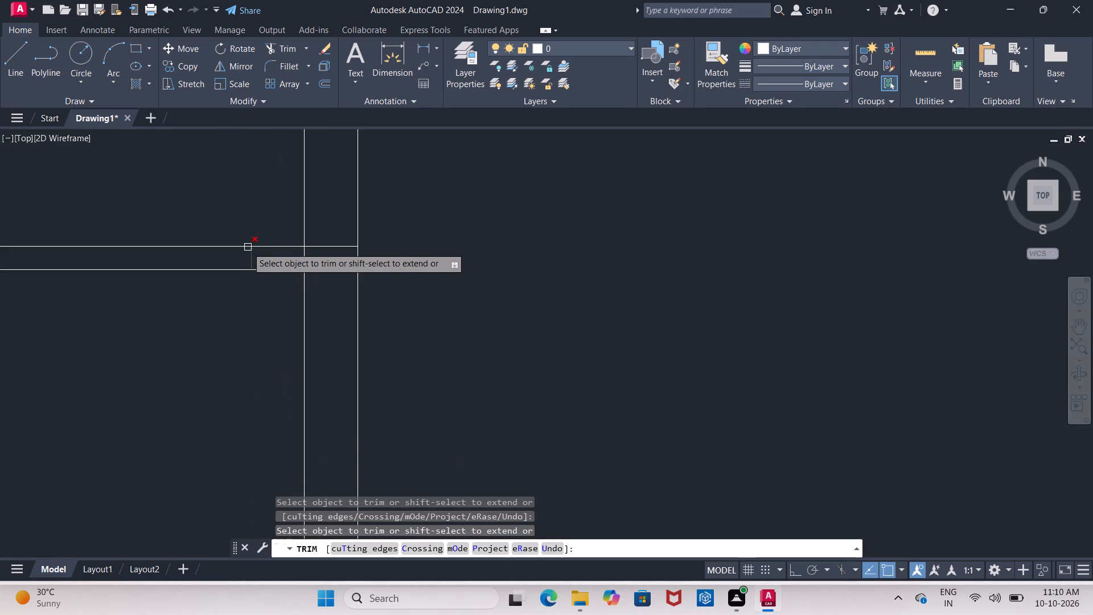
{"action": "left_click", "coordinate": [251, 255]}
{"action": "scroll", "coordinate": [252, 257], "scroll_direction": "down", "scroll_amount": 4}
{"action": "scroll", "coordinate": [255, 342], "scroll_direction": "up", "scroll_amount": 2}
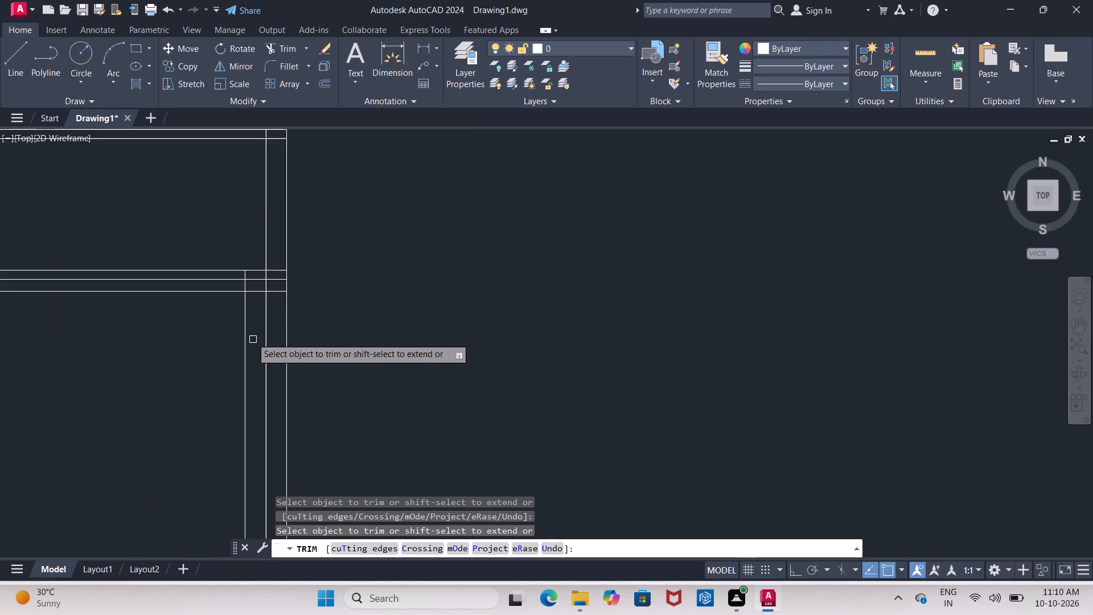
{"action": "scroll", "coordinate": [251, 294], "scroll_direction": "up", "scroll_amount": 2}
{"action": "left_click", "coordinate": [233, 243]}
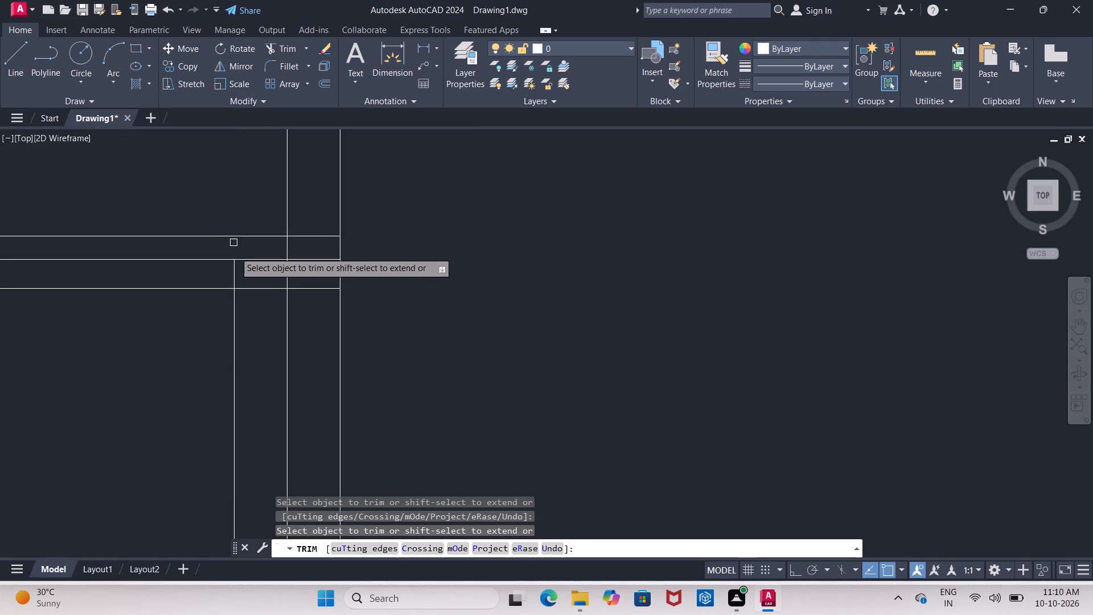
{"action": "left_click", "coordinate": [233, 267]}
{"action": "left_click", "coordinate": [233, 305]}
{"action": "scroll", "coordinate": [233, 305], "scroll_direction": "down", "scroll_amount": 4}
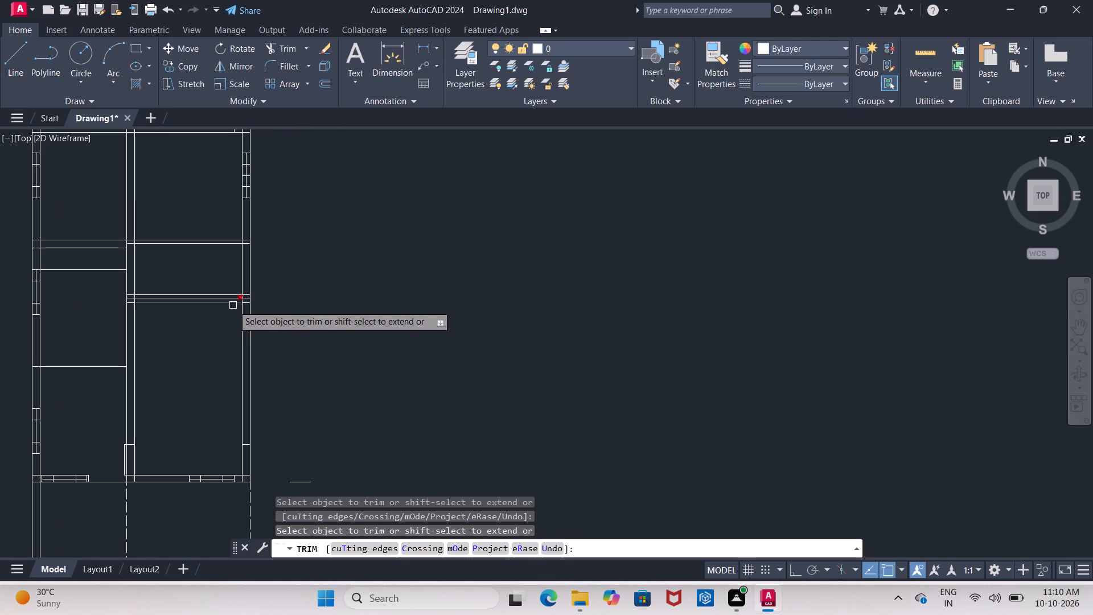
{"action": "middle_click_drag", "start_coordinate": [182, 327], "coordinate": [186, 239]}
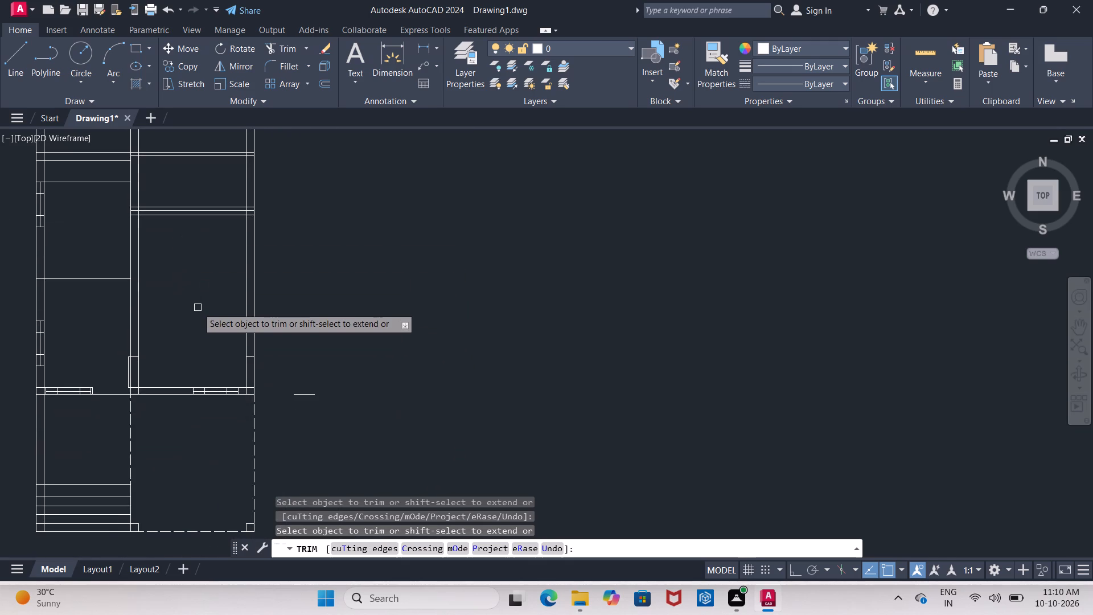
{"action": "key", "text": "Escape"}
With Ortho on, copy the right room's front-wall window straight up into the rear wall, aligning its end with the short offset line.
{"action": "scroll", "coordinate": [192, 357], "scroll_direction": "up", "scroll_amount": 3}
{"action": "middle_click_drag", "start_coordinate": [192, 338], "coordinate": [155, 183]}
{"action": "left_click", "coordinate": [132, 305]}
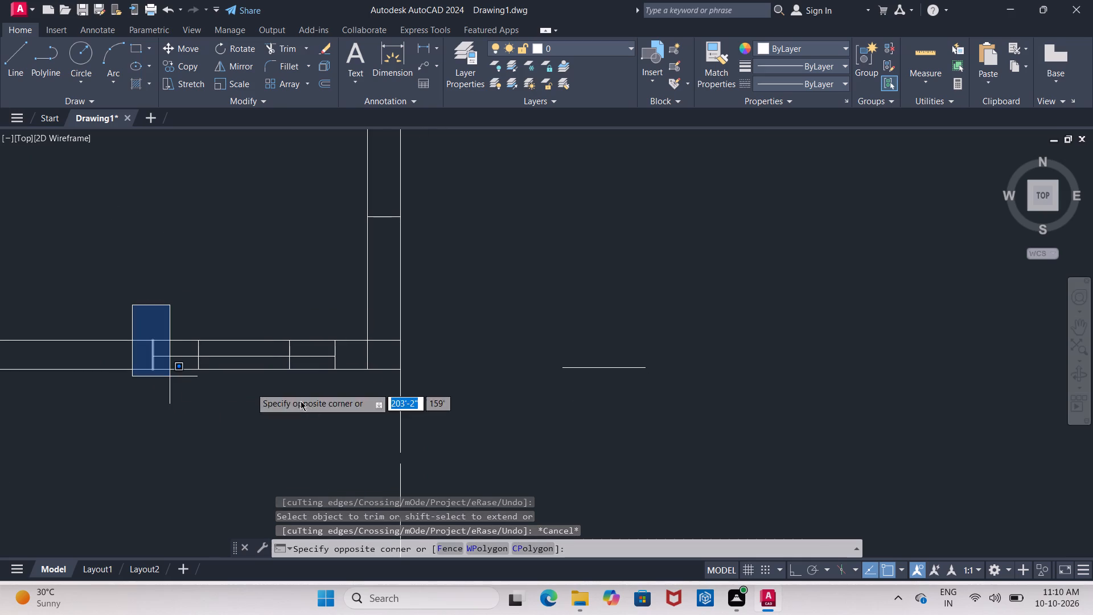
{"action": "left_click", "coordinate": [341, 419]}
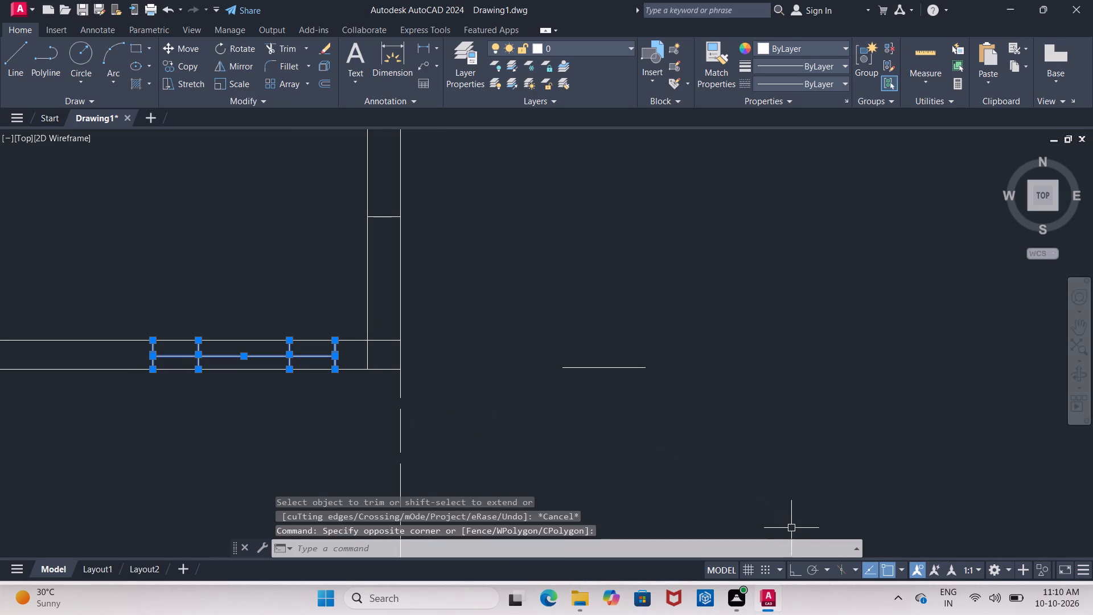
{"action": "left_click", "coordinate": [793, 567]}
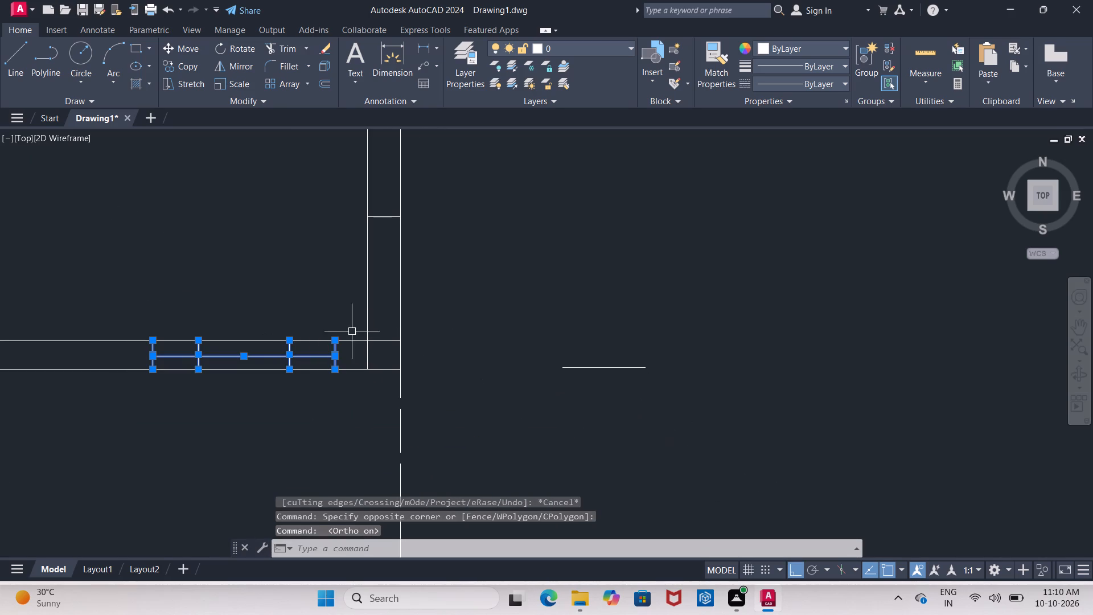
{"action": "left_click", "coordinate": [166, 65]}
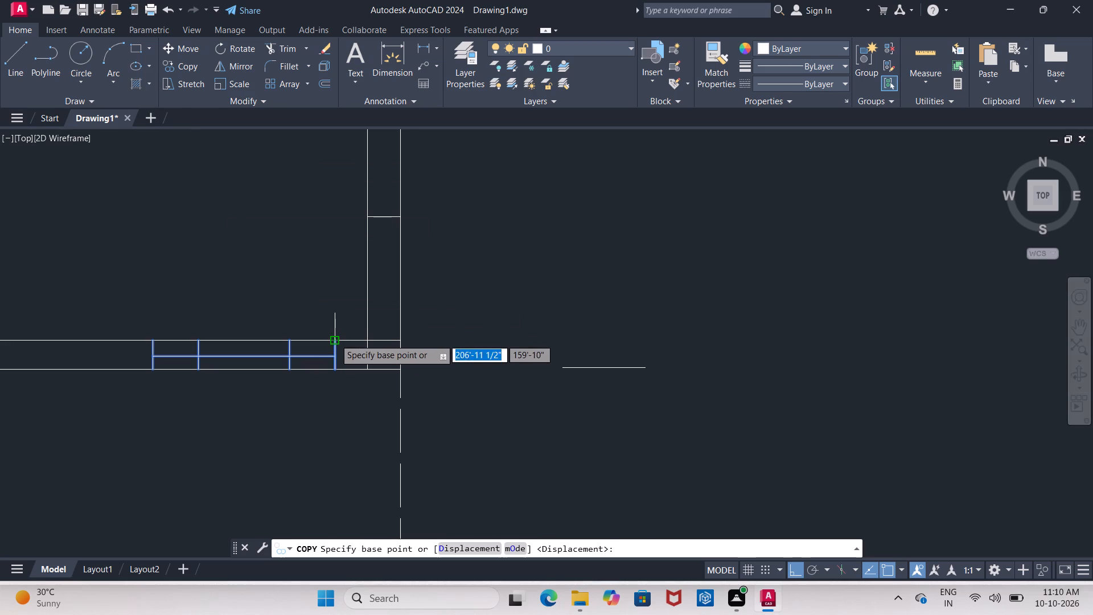
{"action": "left_click", "coordinate": [335, 339]}
{"action": "middle_click_drag", "start_coordinate": [299, 207], "coordinate": [303, 307]}
{"action": "scroll", "coordinate": [302, 299], "scroll_direction": "down", "scroll_amount": 5}
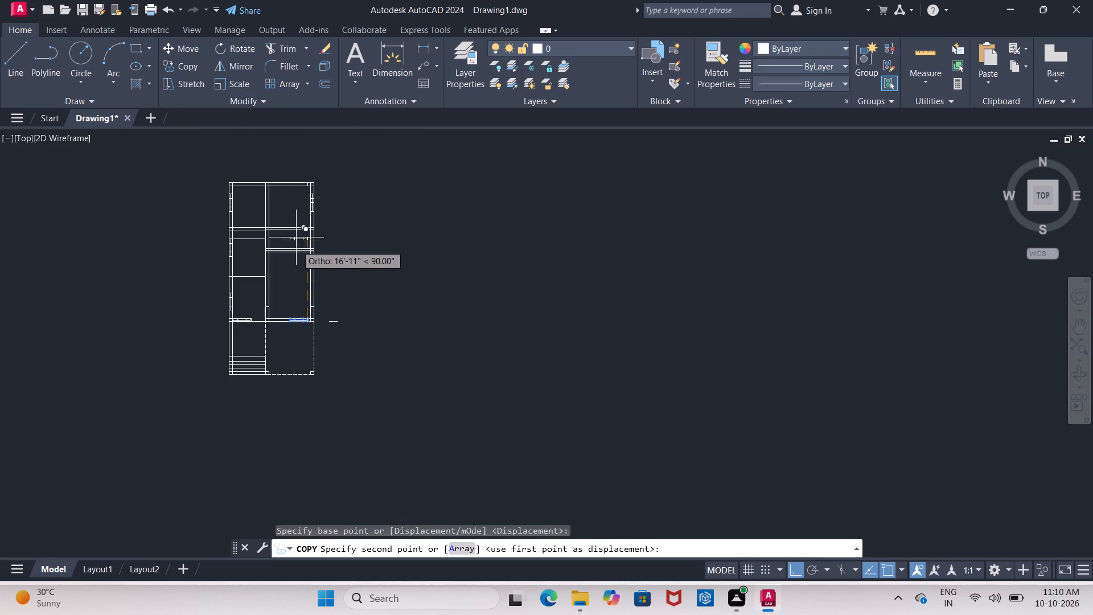
{"action": "scroll", "coordinate": [290, 178], "scroll_direction": "up", "scroll_amount": 1}
{"action": "middle_click_drag", "start_coordinate": [290, 178], "coordinate": [237, 207]}
{"action": "scroll", "coordinate": [237, 207], "scroll_direction": "up", "scroll_amount": 3}
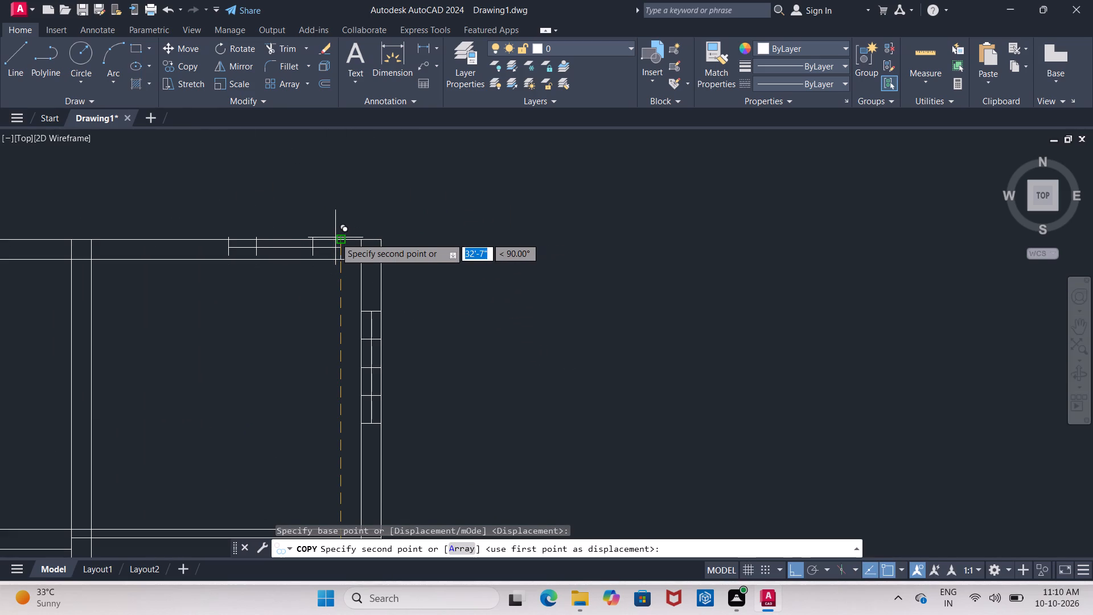
{"action": "scroll", "coordinate": [337, 237], "scroll_direction": "up", "scroll_amount": 3}
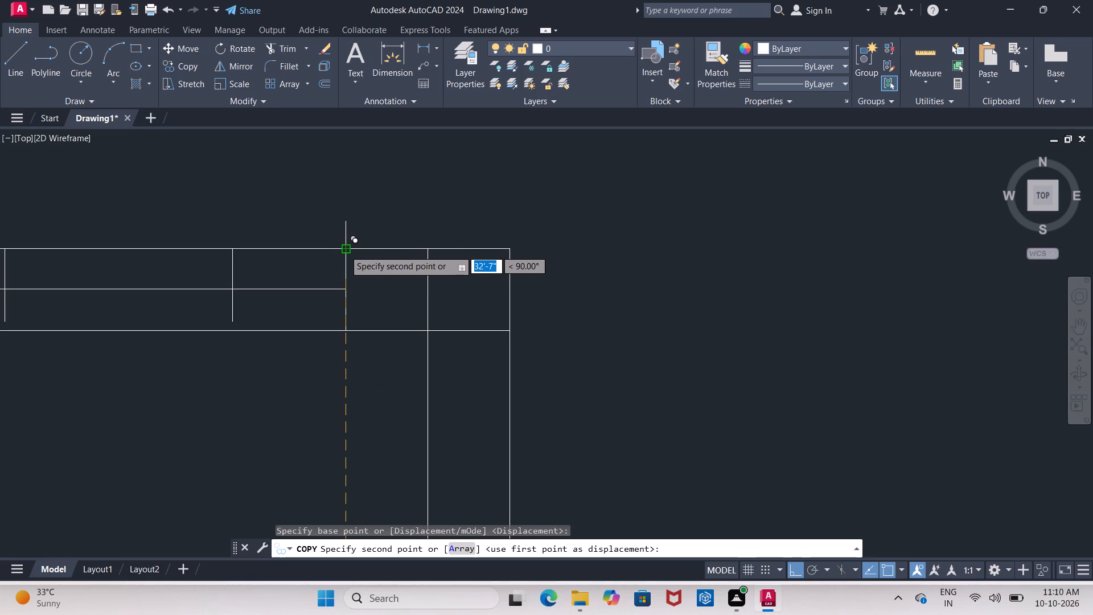
{"action": "left_click", "coordinate": [344, 250]}
{"action": "key", "text": "Escape"}
Extend the three short division lines of the copied rear-wall window down to the rear wall's inner line.
{"action": "scroll", "coordinate": [347, 216], "scroll_direction": "down", "scroll_amount": 2}
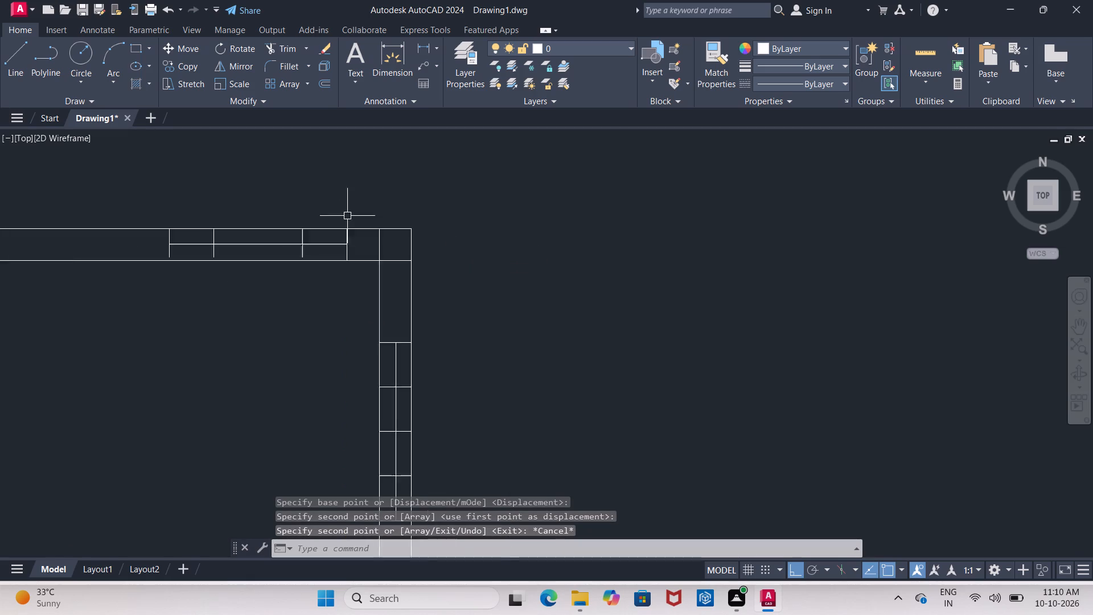
{"action": "scroll", "coordinate": [347, 216], "scroll_direction": "down", "scroll_amount": 2}
{"action": "middle_click_drag", "start_coordinate": [347, 205], "coordinate": [346, 187]}
{"action": "scroll", "coordinate": [347, 199], "scroll_direction": "up", "scroll_amount": 2}
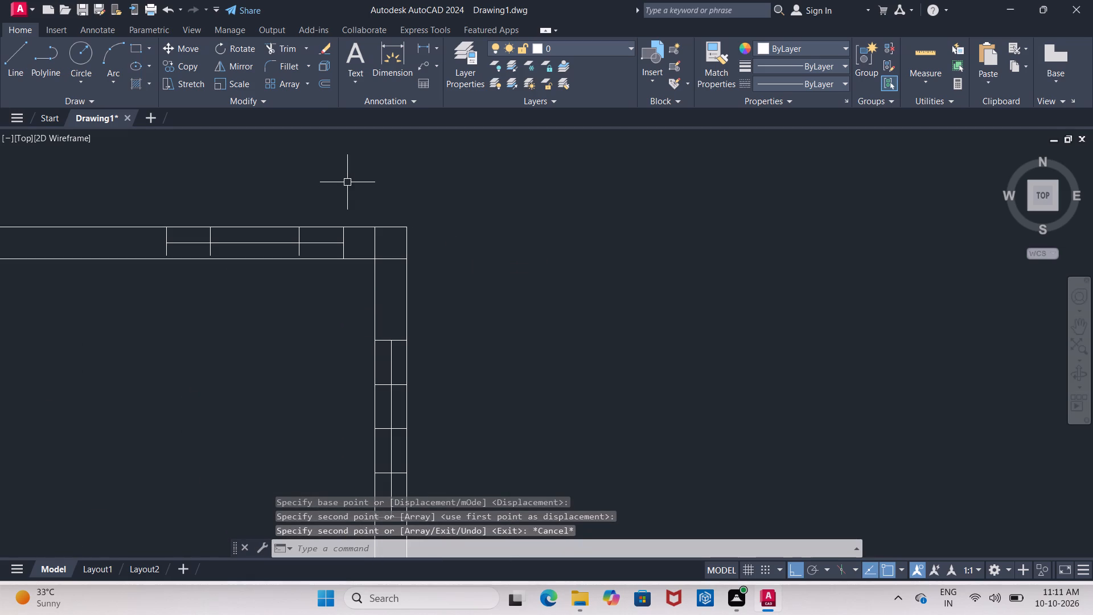
{"action": "type", "text": "ex"}
{"action": "key", "text": "Return"}
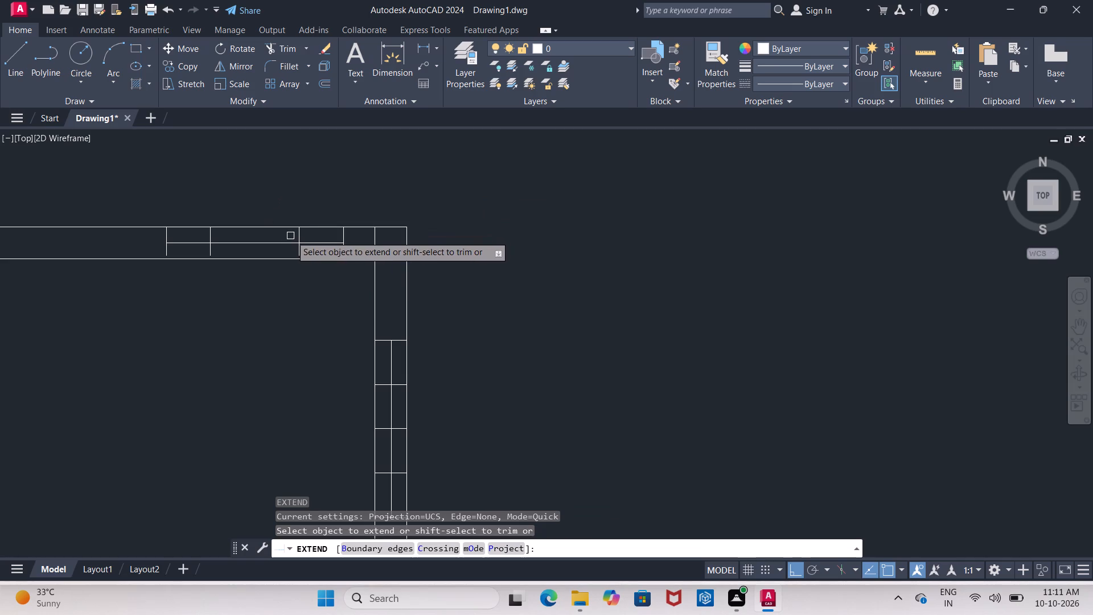
{"action": "left_click", "coordinate": [300, 251]}
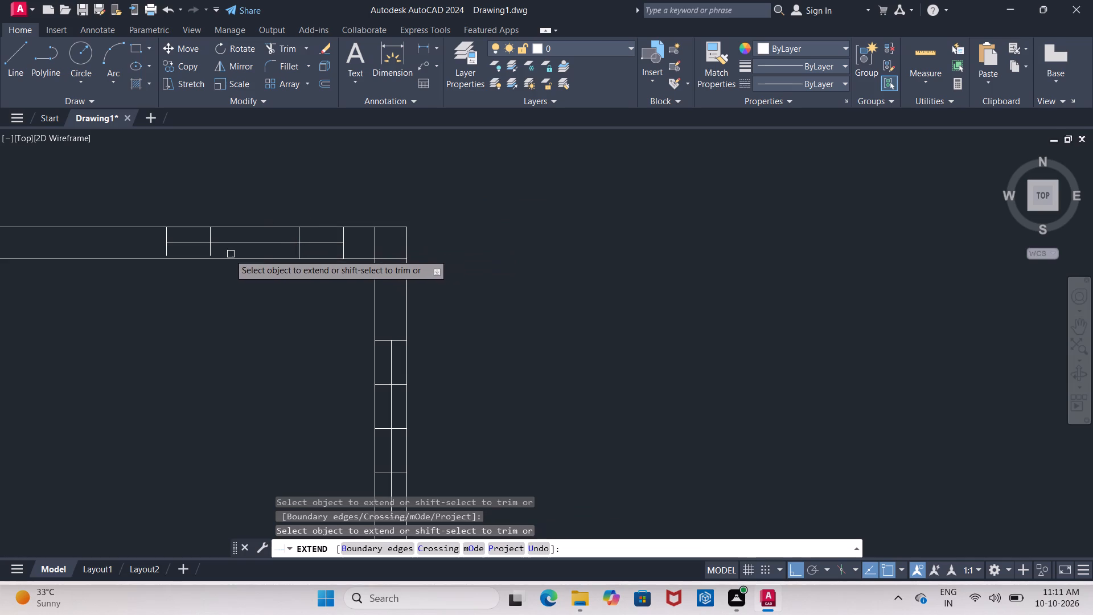
{"action": "left_click", "coordinate": [208, 247]}
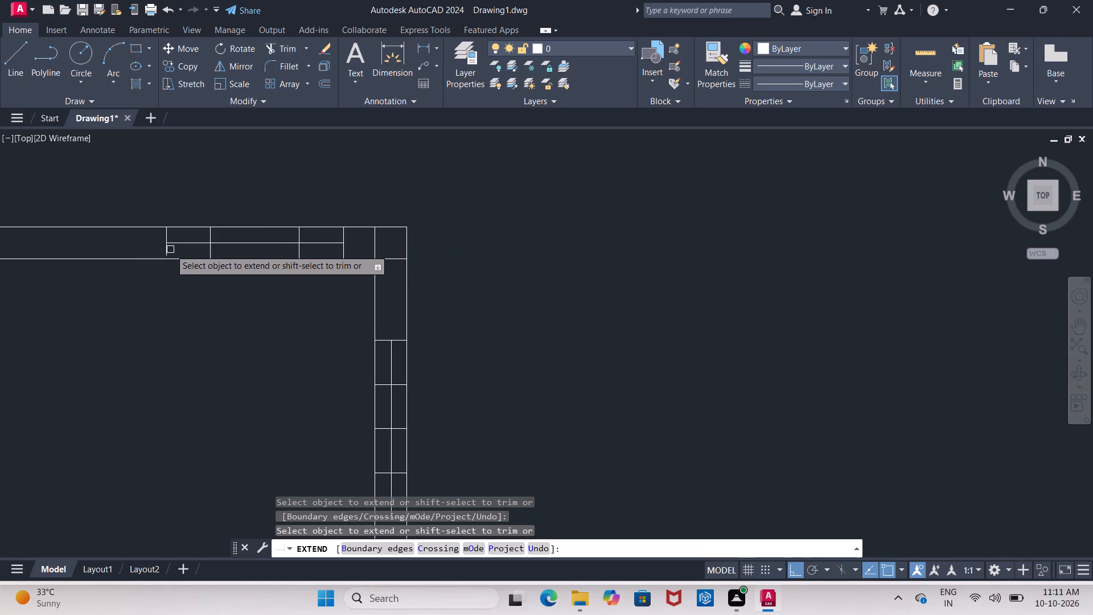
{"action": "left_click", "coordinate": [169, 249]}
{"action": "key", "text": "Escape"}
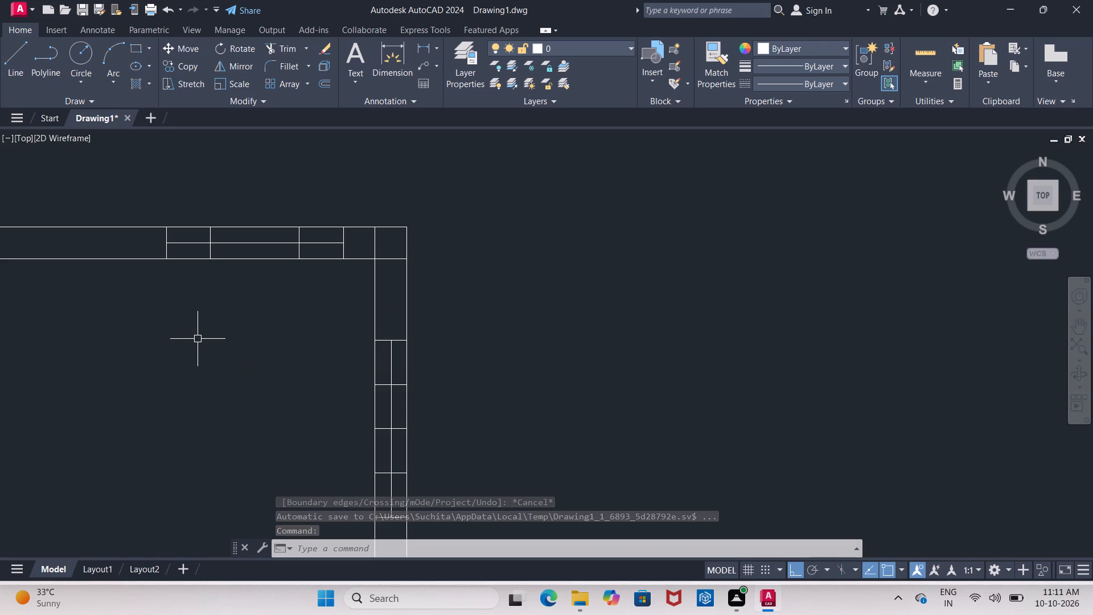
Trim the overlapping inner wall lines inside the rear-right corner, where the rear wall meets the right wall.
{"action": "type", "text": "tr"}
{"action": "key", "text": "Return"}
{"action": "key", "text": "Return"}
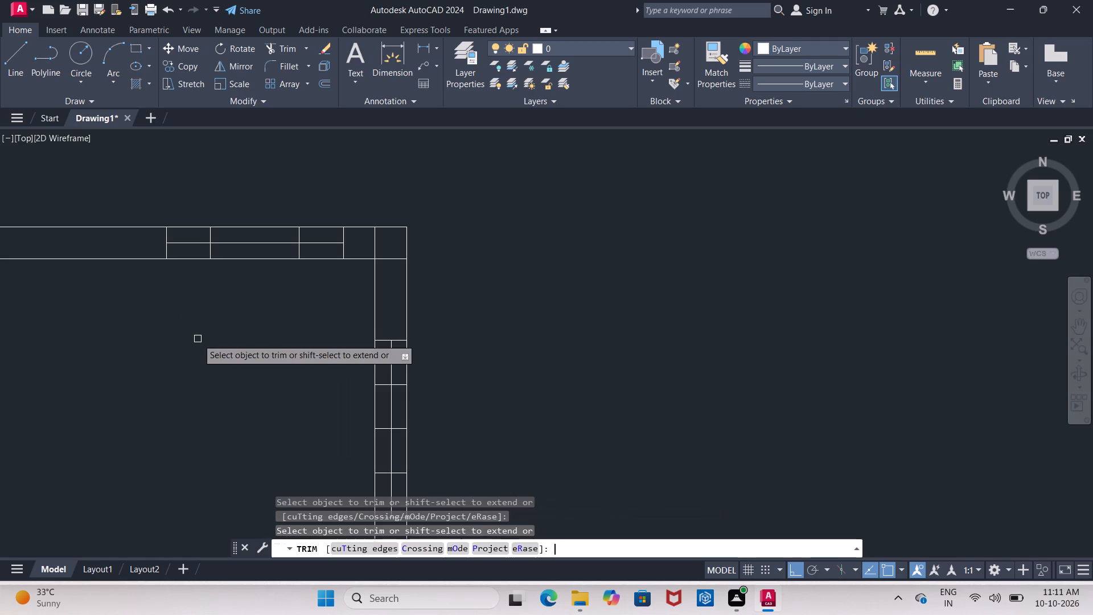
{"action": "left_click", "coordinate": [374, 241]}
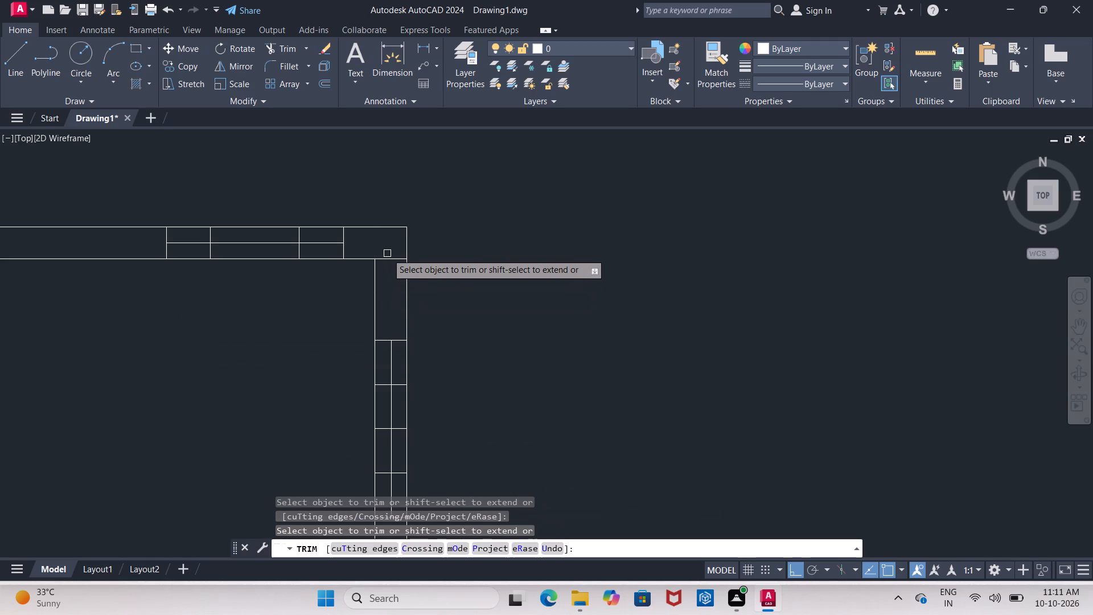
{"action": "left_click", "coordinate": [388, 260]}
{"action": "scroll", "coordinate": [392, 259], "scroll_direction": "down", "scroll_amount": 3}
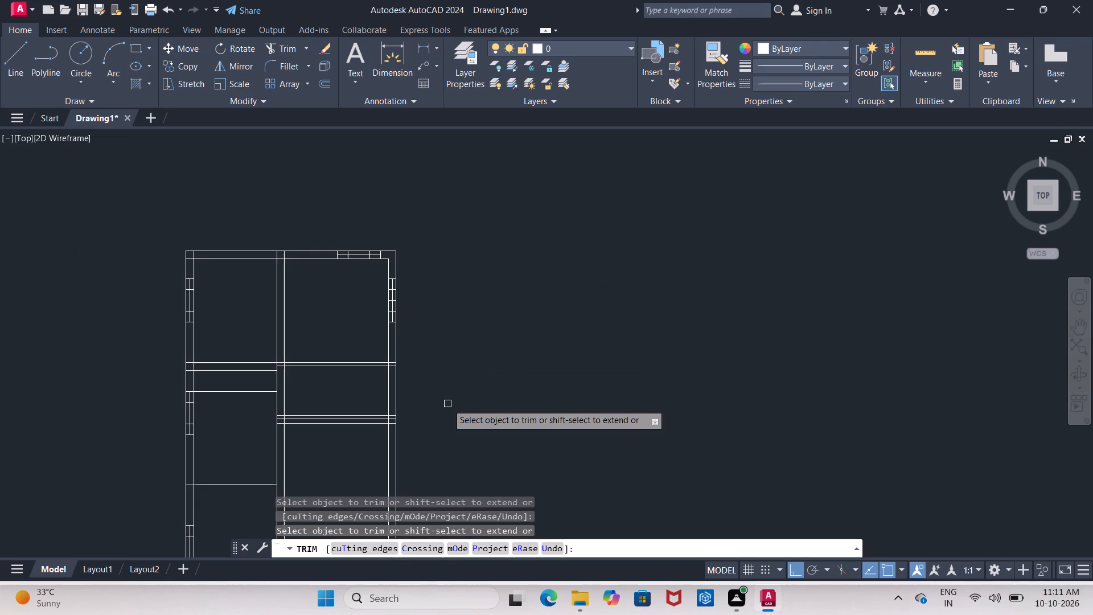
{"action": "middle_click_drag", "start_coordinate": [447, 404], "coordinate": [399, 308]}
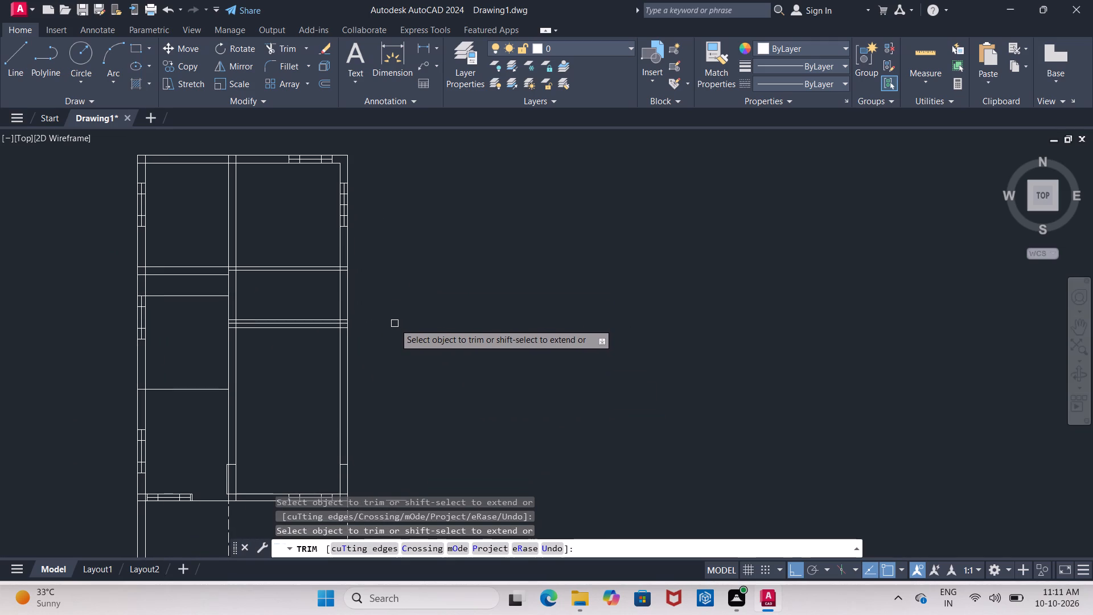
{"action": "scroll", "coordinate": [395, 319], "scroll_direction": "up", "scroll_amount": 1}
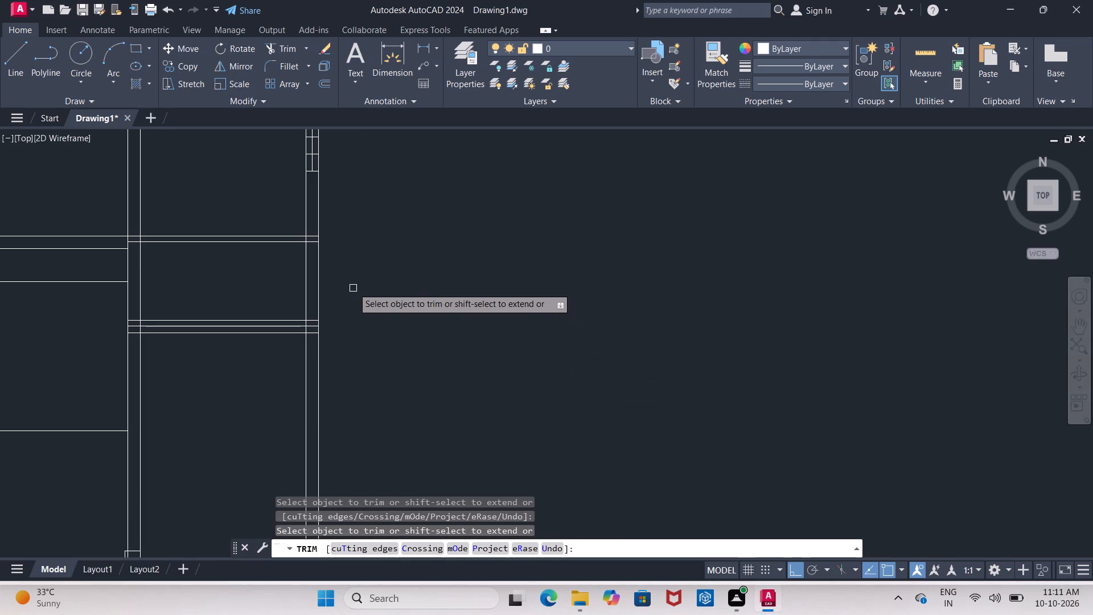
{"action": "scroll", "coordinate": [353, 286], "scroll_direction": "up", "scroll_amount": 1}
{"action": "middle_click_drag", "start_coordinate": [353, 284], "coordinate": [398, 284]}
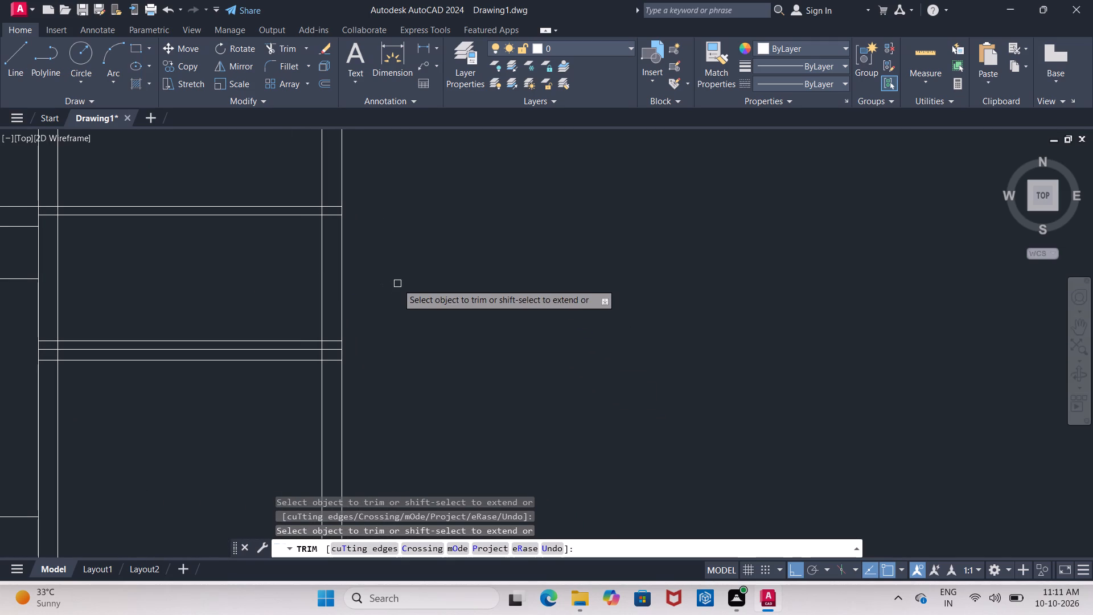
{"action": "key", "text": "Escape"}
Measure the clear depth of the small middle room along the right wall's inner line, without placing a dimension.
{"action": "left_click", "coordinate": [420, 51]}
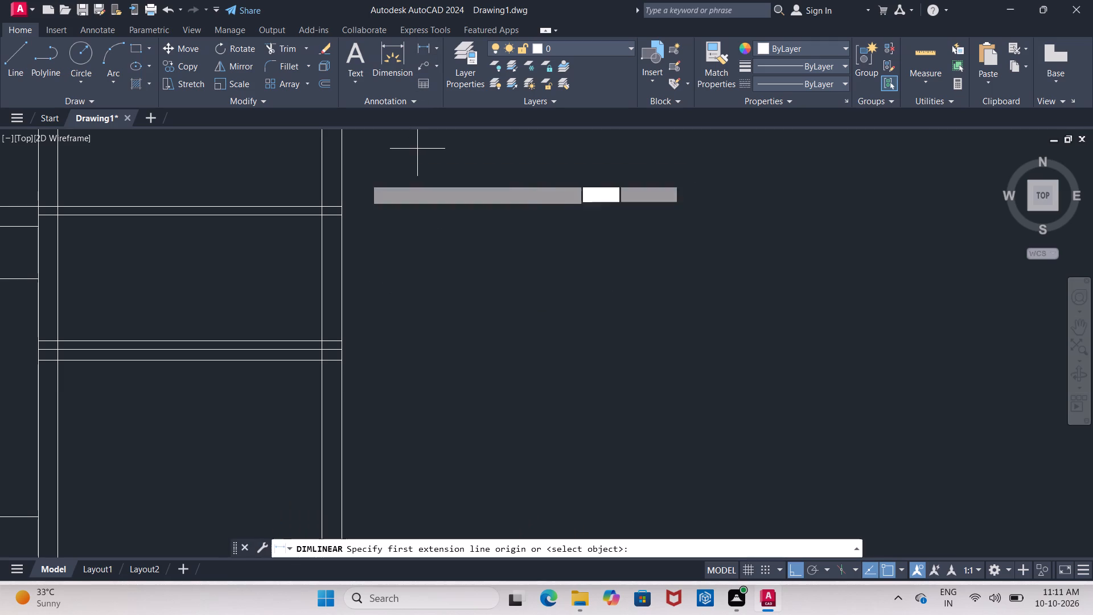
{"action": "left_click", "coordinate": [326, 212]}
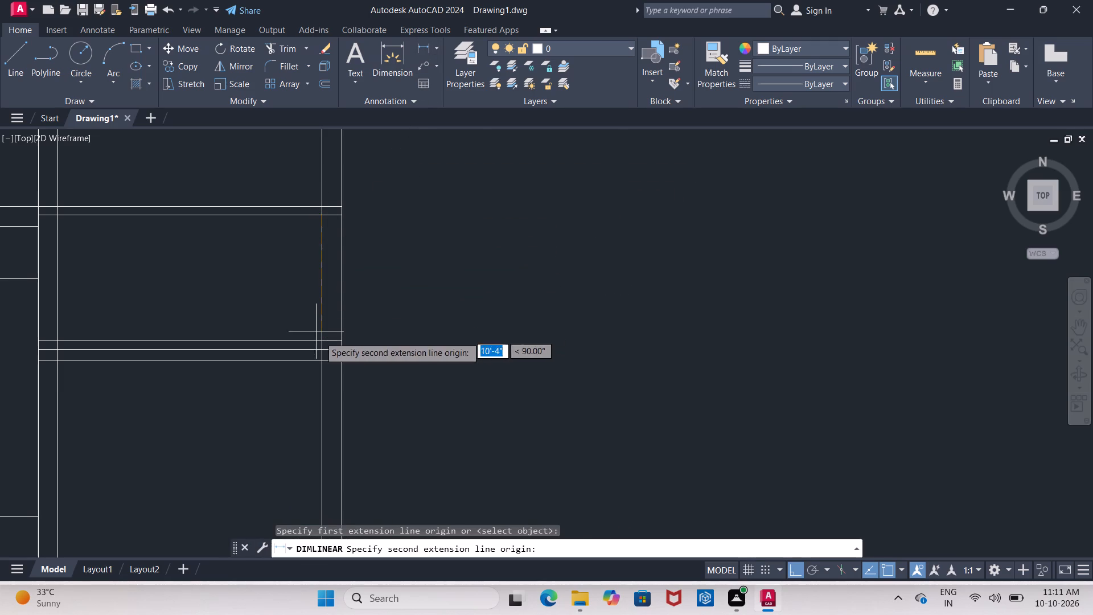
{"action": "left_click", "coordinate": [320, 337]}
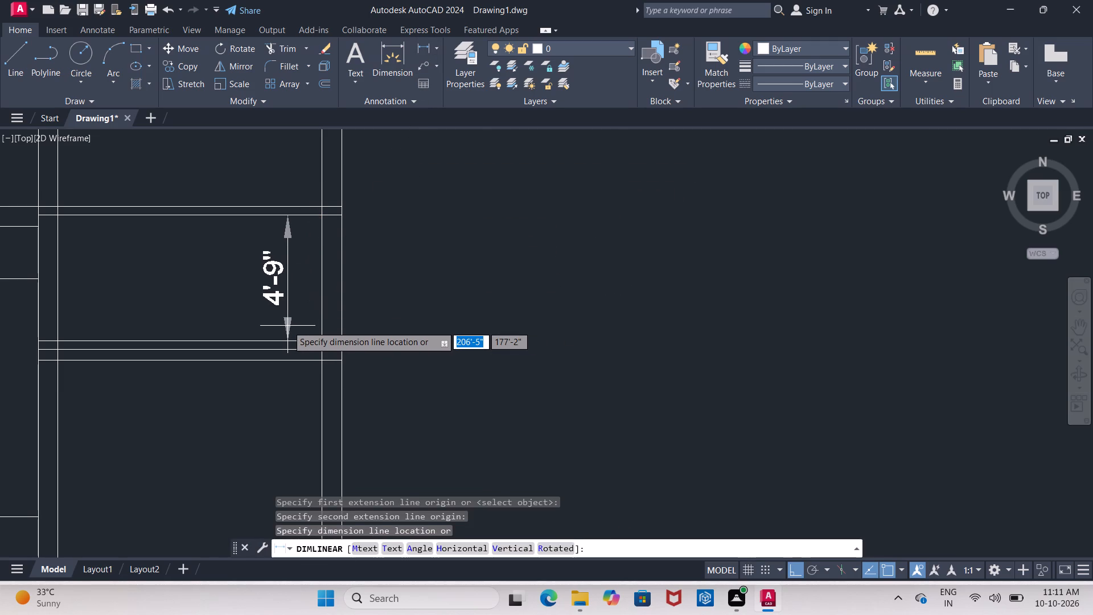
{"action": "key", "text": "Escape"}
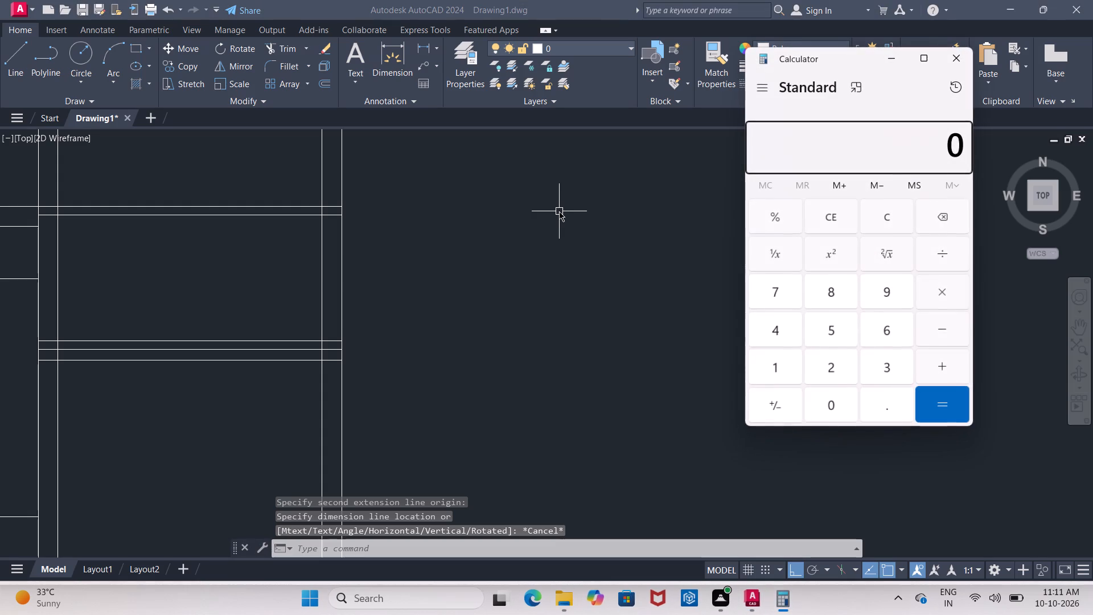
Switch to Calculator, work out 4.9 divided by 2, and close it.
{"action": "key", "text": "4"}
{"action": "type", "text": ".9"}
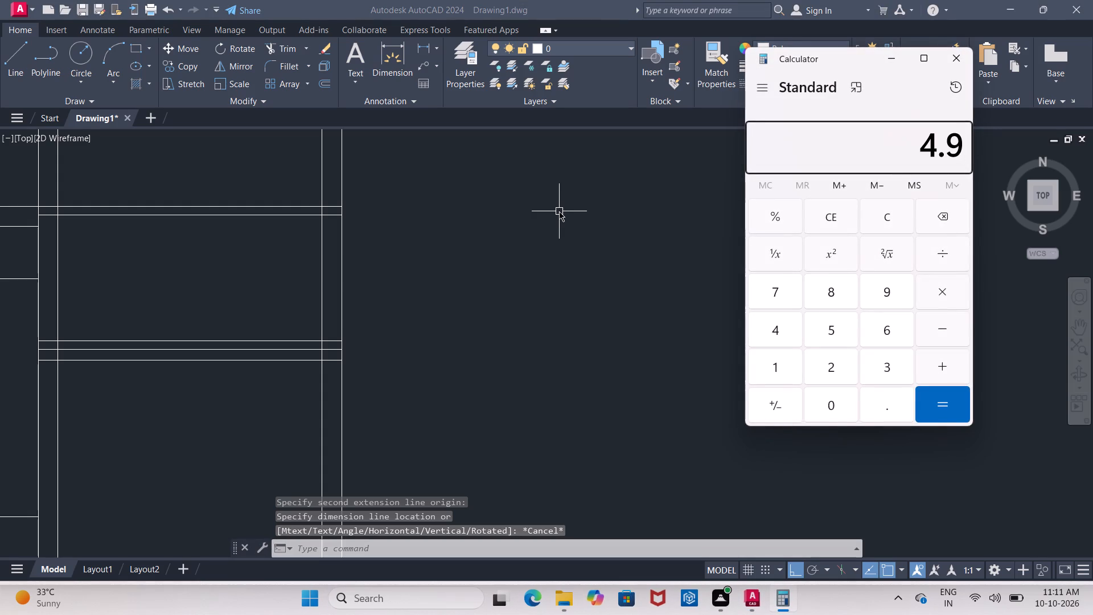
{"action": "type", "text": "/2"}
{"action": "key", "text": "Return"}
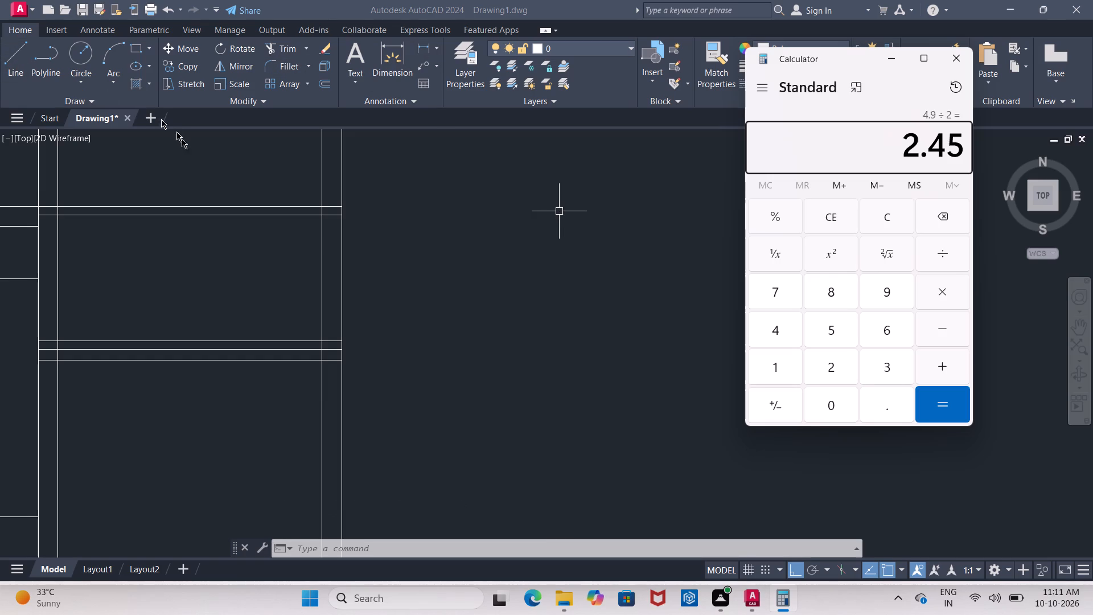
{"action": "key", "text": "o"}
{"action": "key", "text": "Return"}
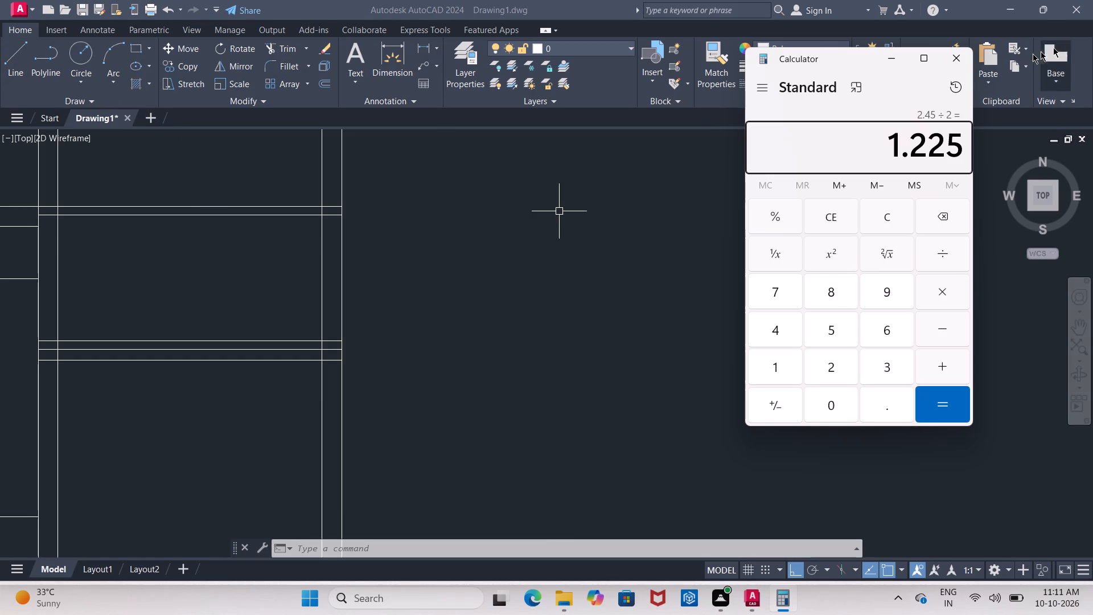
{"action": "left_click", "coordinate": [954, 53]}
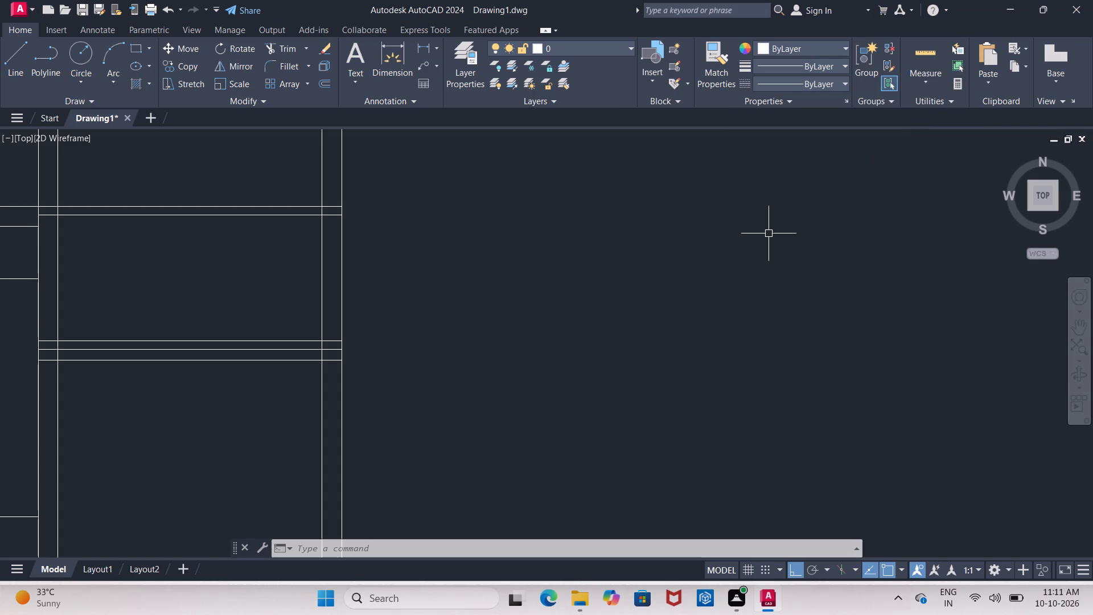
Offset the lower line of the small right room's rear partition 2'4.5" down into the room.
{"action": "key", "text": "o"}
{"action": "key", "text": "Return"}
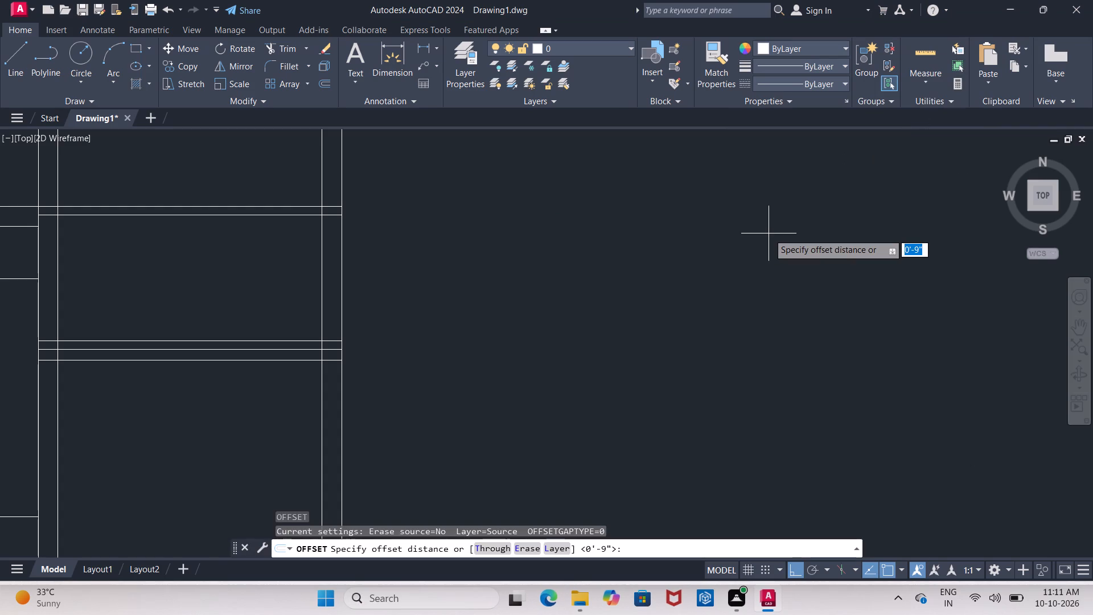
{"action": "key", "text": "2"}
{"action": "key", "text": "period"}
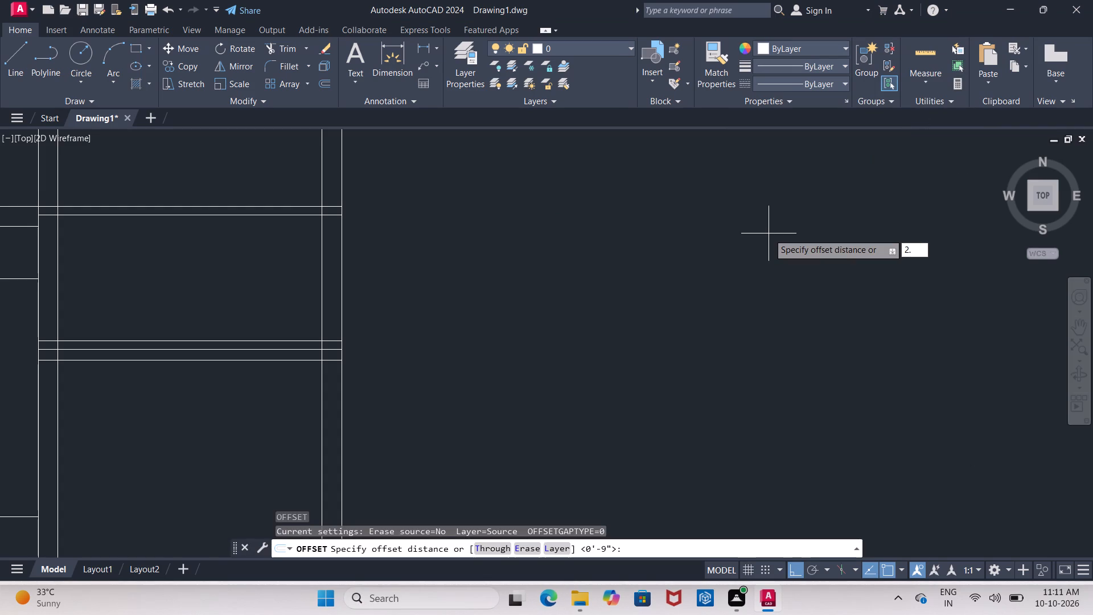
{"action": "key", "text": "BackSpace"}
{"action": "key", "text": "BackSpace"}
{"action": "type", "text": "2'"}
{"action": "type", "text": "4.5\""}
{"action": "key", "text": "Return"}
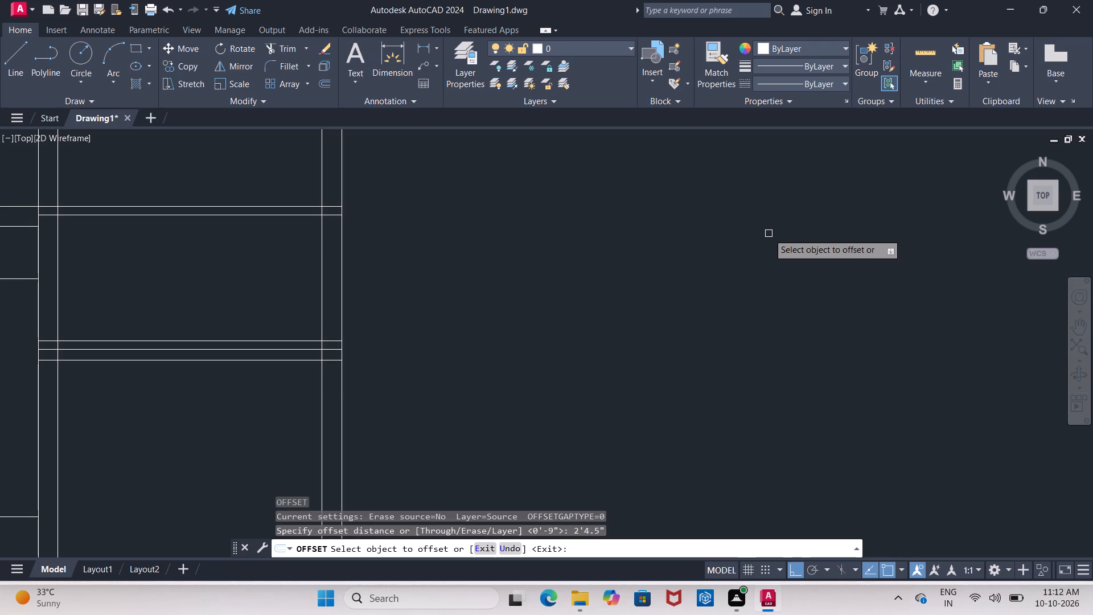
{"action": "left_click", "coordinate": [240, 215]}
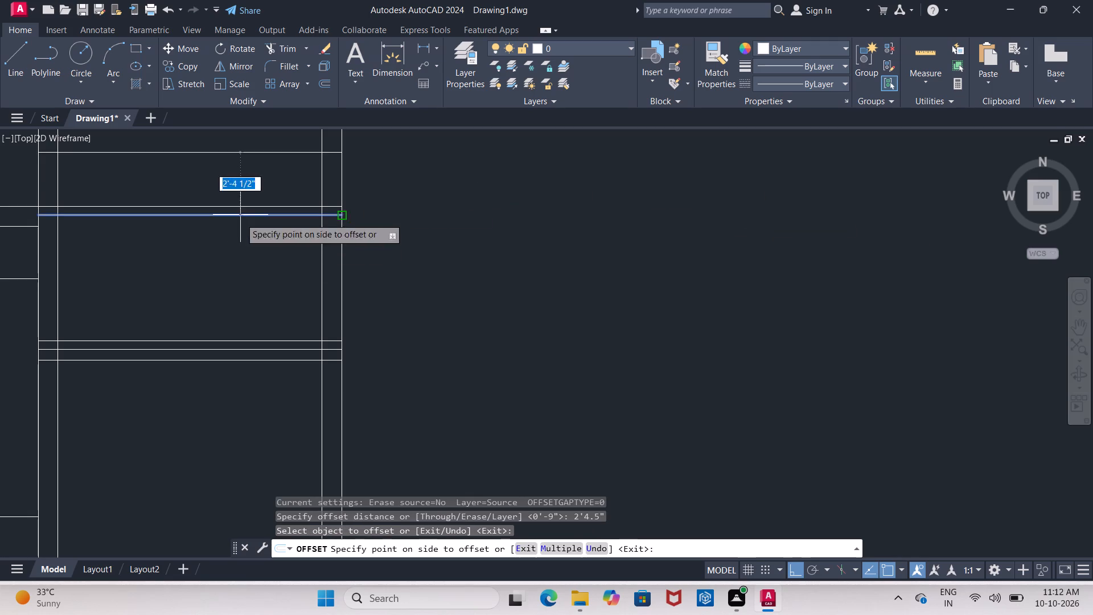
{"action": "left_click", "coordinate": [234, 256]}
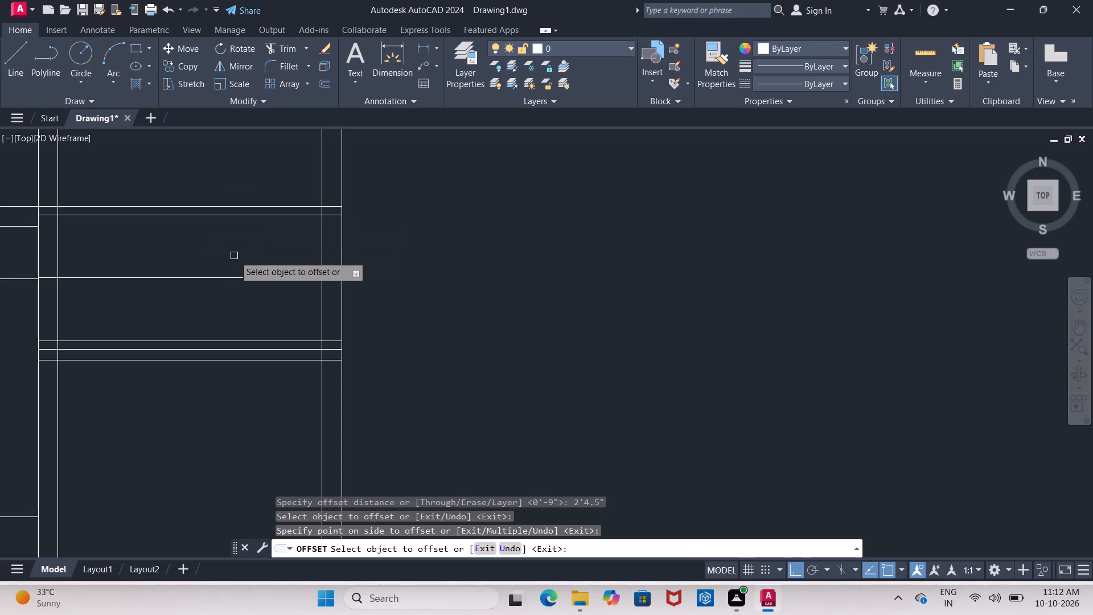
{"action": "key", "text": "Escape"}
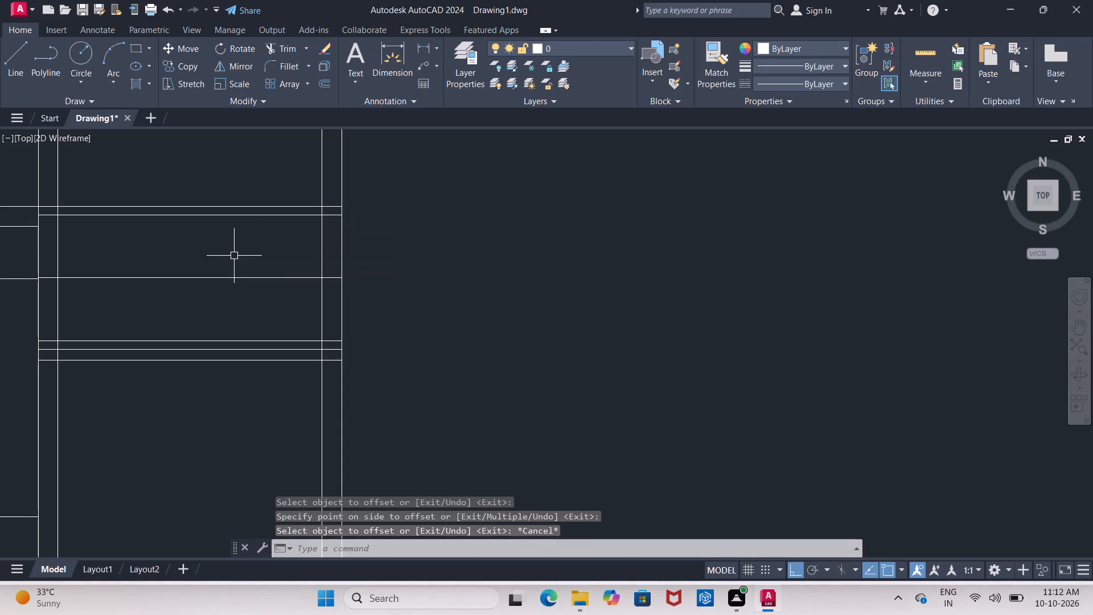
Offset the small right room's new middle line 1'5" to both sides, above and below.
{"action": "key", "text": "o"}
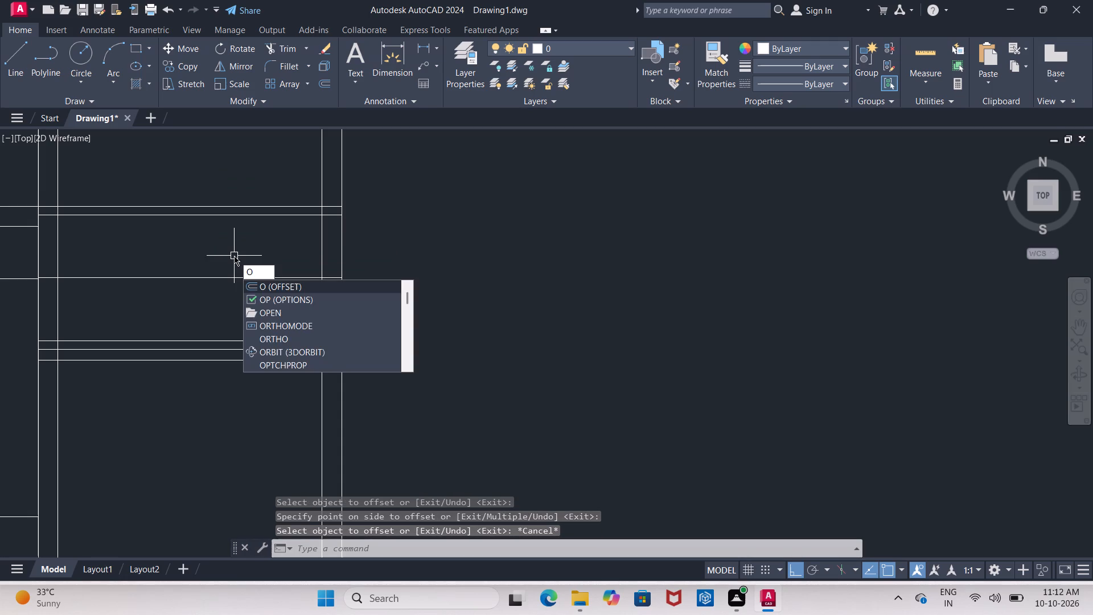
{"action": "key", "text": "Return"}
{"action": "key", "text": "1"}
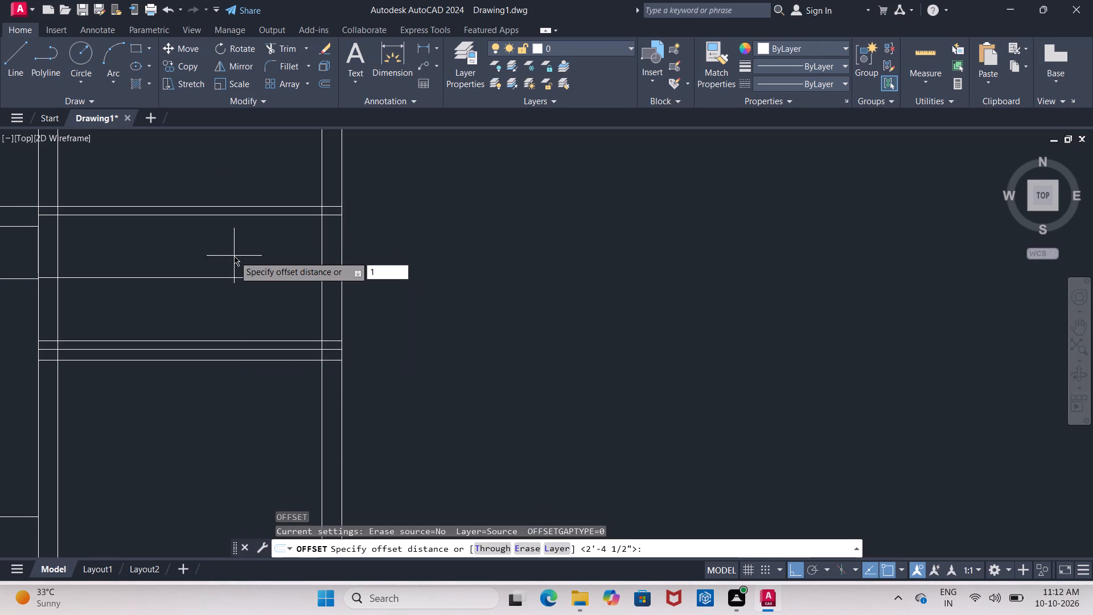
{"action": "type", "text": "'5\""}
{"action": "key", "text": "Return"}
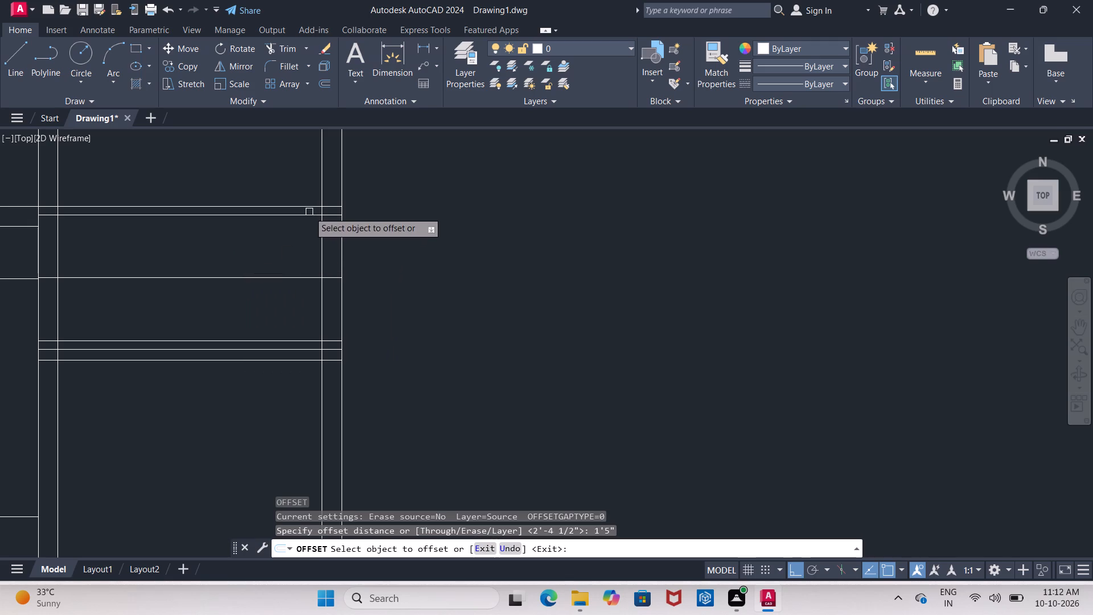
{"action": "left_click", "coordinate": [256, 278]}
{"action": "left_click", "coordinate": [261, 228]}
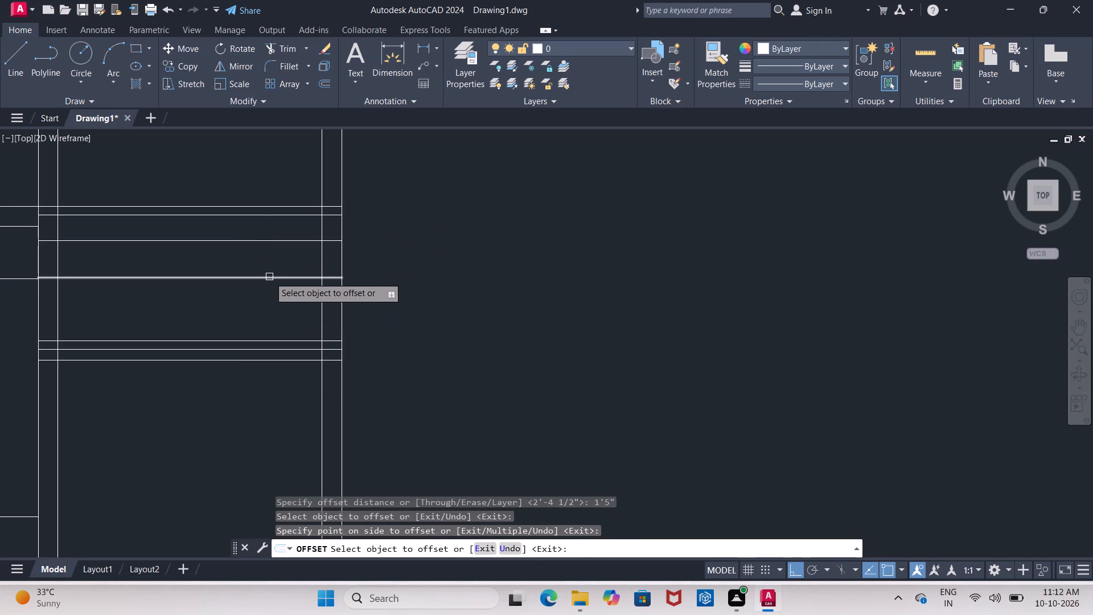
{"action": "left_click", "coordinate": [269, 277]}
{"action": "left_click", "coordinate": [268, 308]}
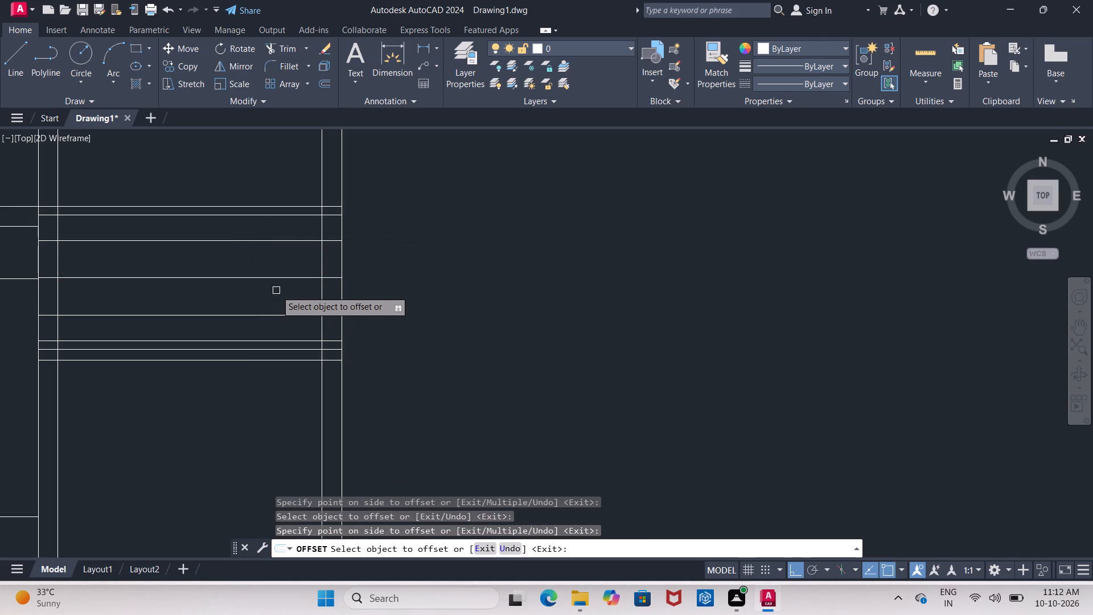
{"action": "key", "text": "Escape"}
Trim the three new window lines across the small right room's interior, keeping their pieces inside the walls.
{"action": "type", "text": "tr"}
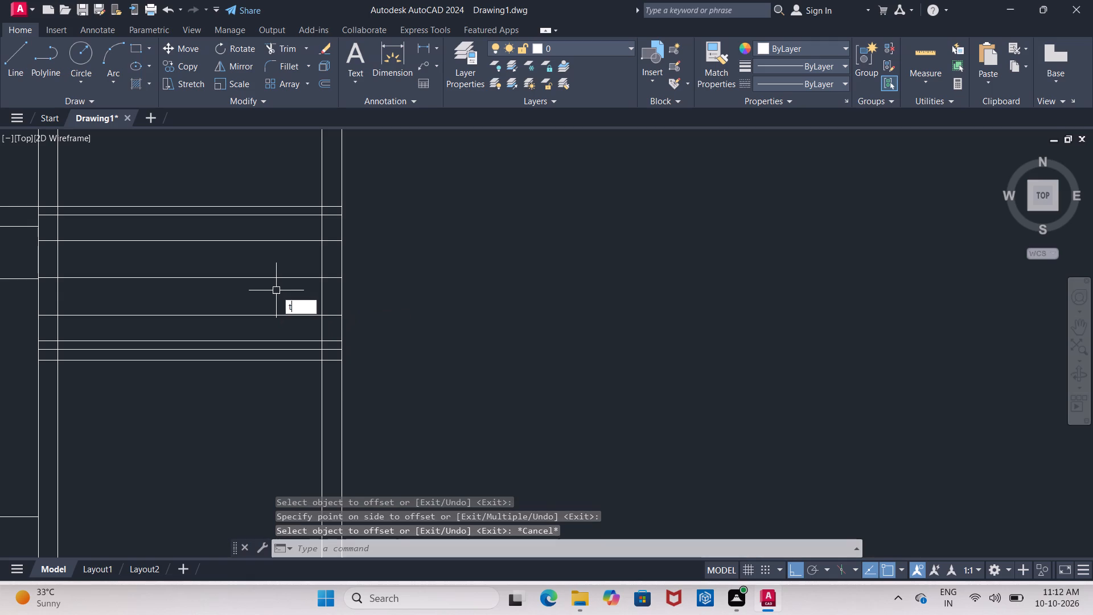
{"action": "key", "text": "Return"}
{"action": "key", "text": "Return"}
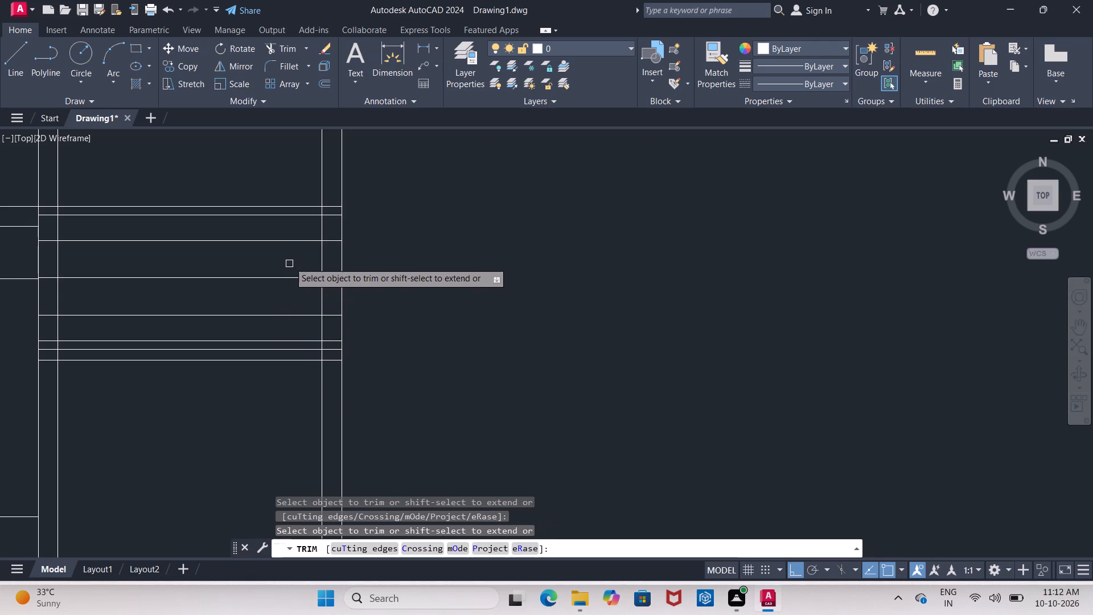
{"action": "left_click_drag", "start_coordinate": [285, 233], "coordinate": [287, 317]}
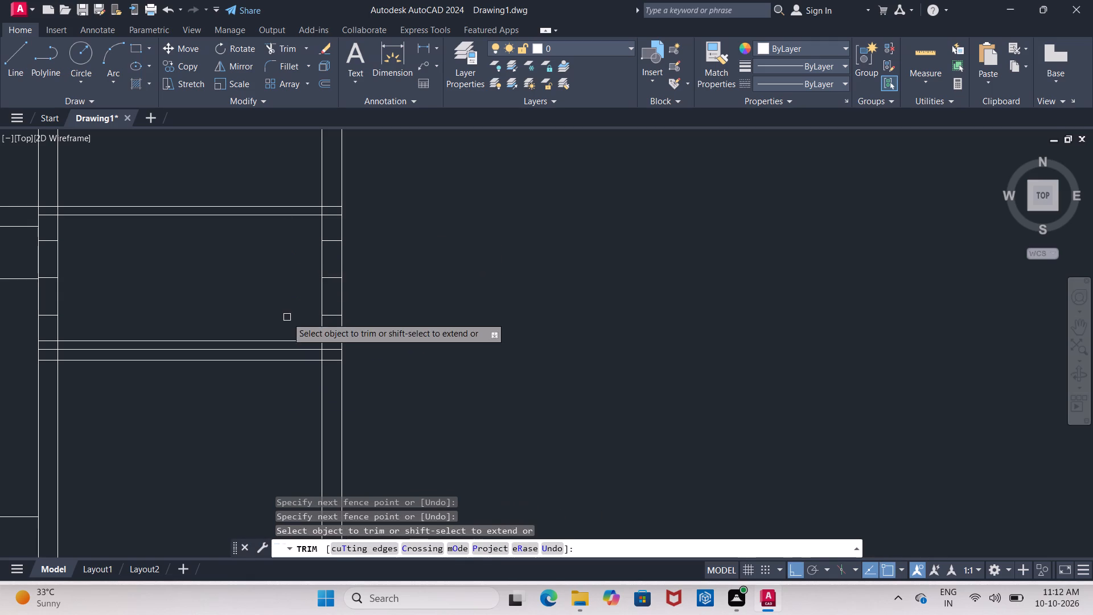
{"action": "middle_click_drag", "start_coordinate": [194, 266], "coordinate": [303, 273]}
{"action": "left_click", "coordinate": [202, 268]}
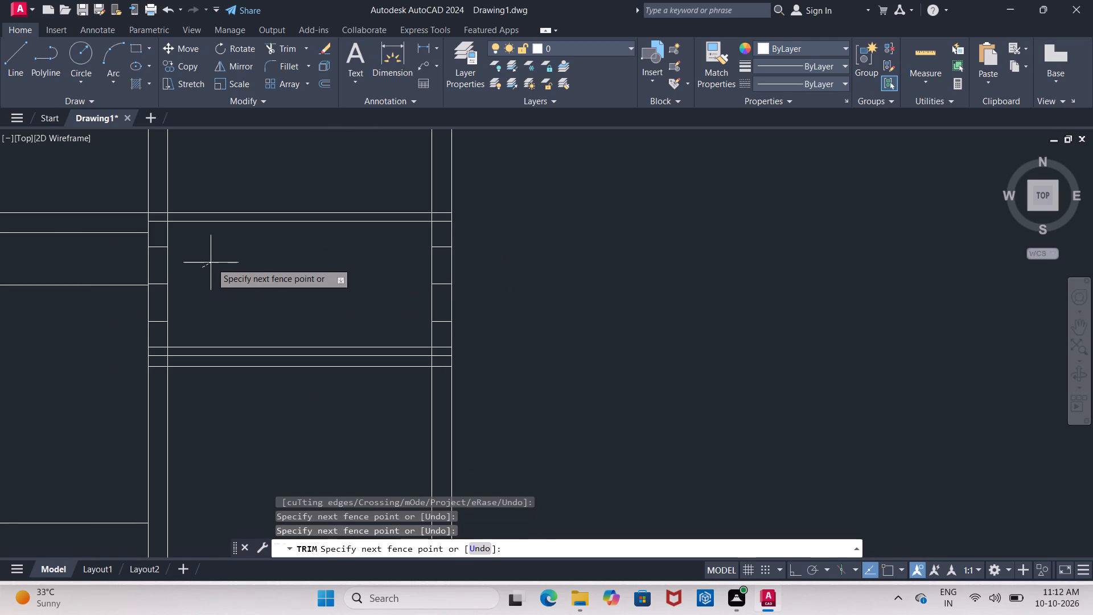
{"action": "middle_click_drag", "start_coordinate": [221, 263], "coordinate": [232, 215]}
{"action": "key", "text": "Escape"}
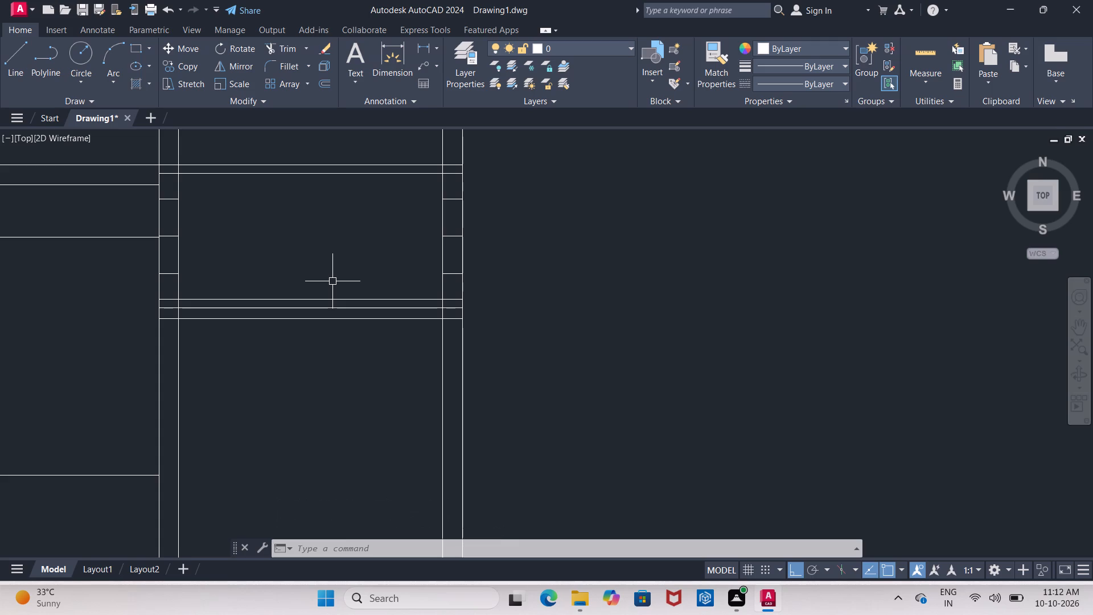
Trim away the three leftover window line pieces inside the central partition wall beside the small right room.
{"action": "type", "text": "tr"}
{"action": "key", "text": "Return"}
{"action": "key", "text": "Return"}
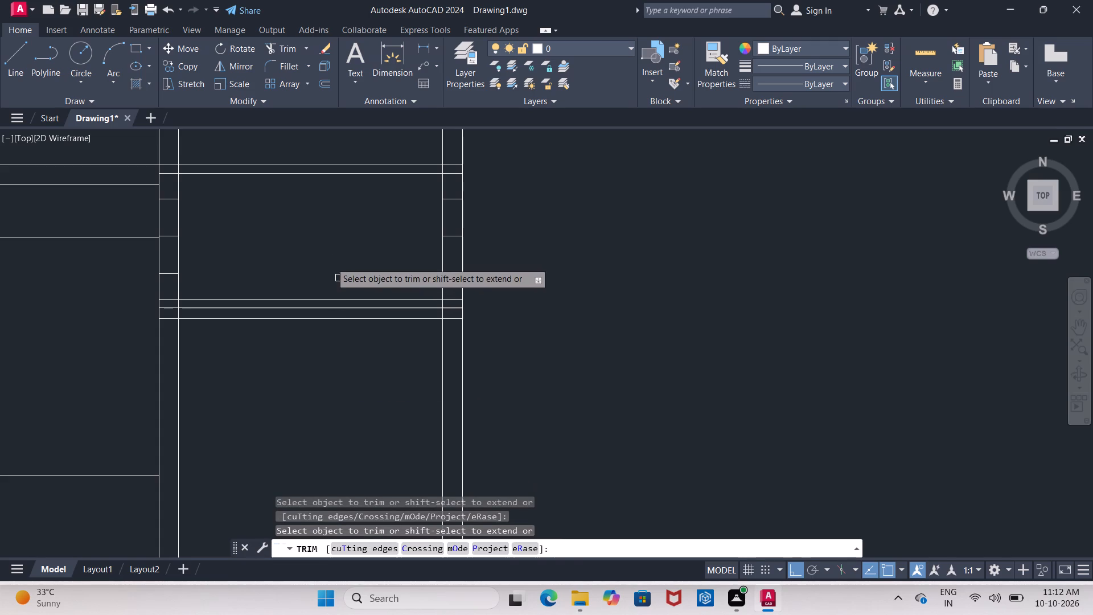
{"action": "left_click_drag", "start_coordinate": [167, 188], "coordinate": [166, 245]}
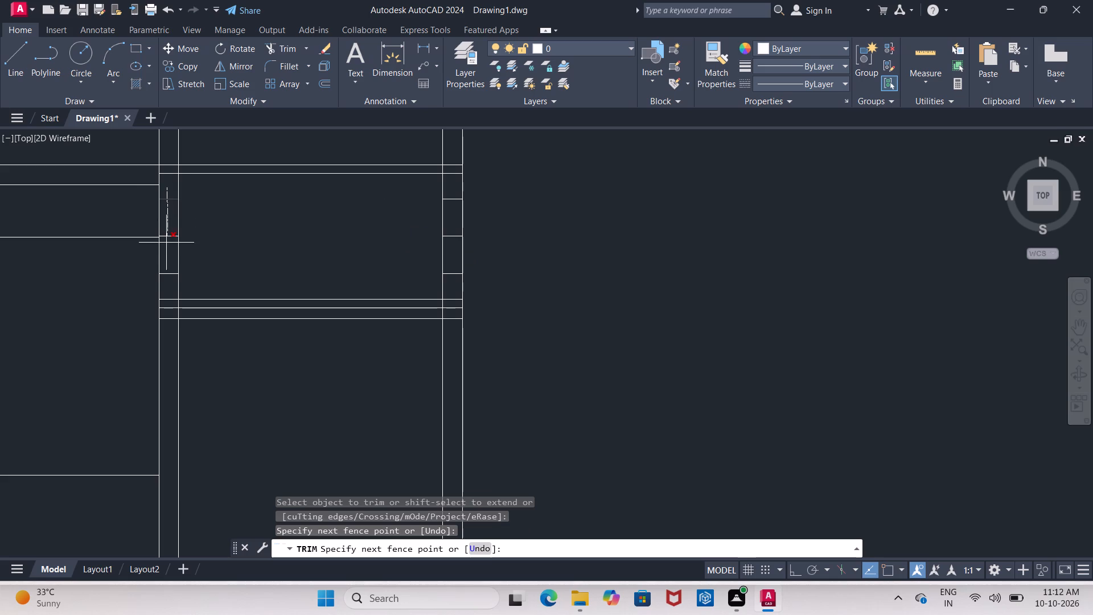
{"action": "left_click_drag", "start_coordinate": [166, 245], "coordinate": [167, 283]}
{"action": "middle_click_drag", "start_coordinate": [331, 256], "coordinate": [265, 216]}
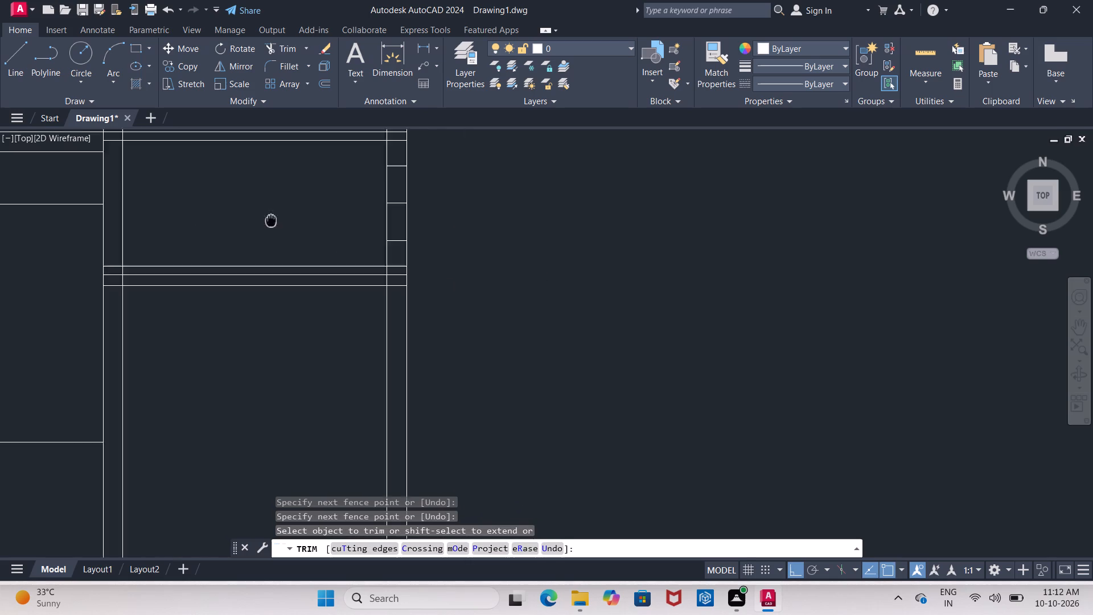
{"action": "middle_click_drag", "start_coordinate": [265, 216], "coordinate": [252, 225]}
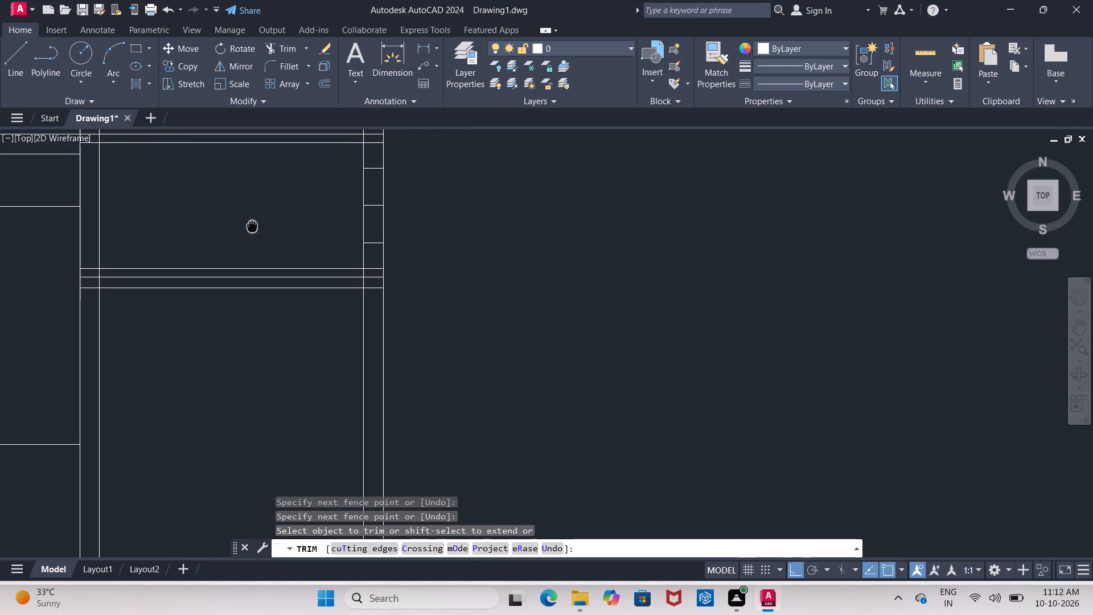
{"action": "middle_click_drag", "start_coordinate": [252, 225], "coordinate": [157, 259]}
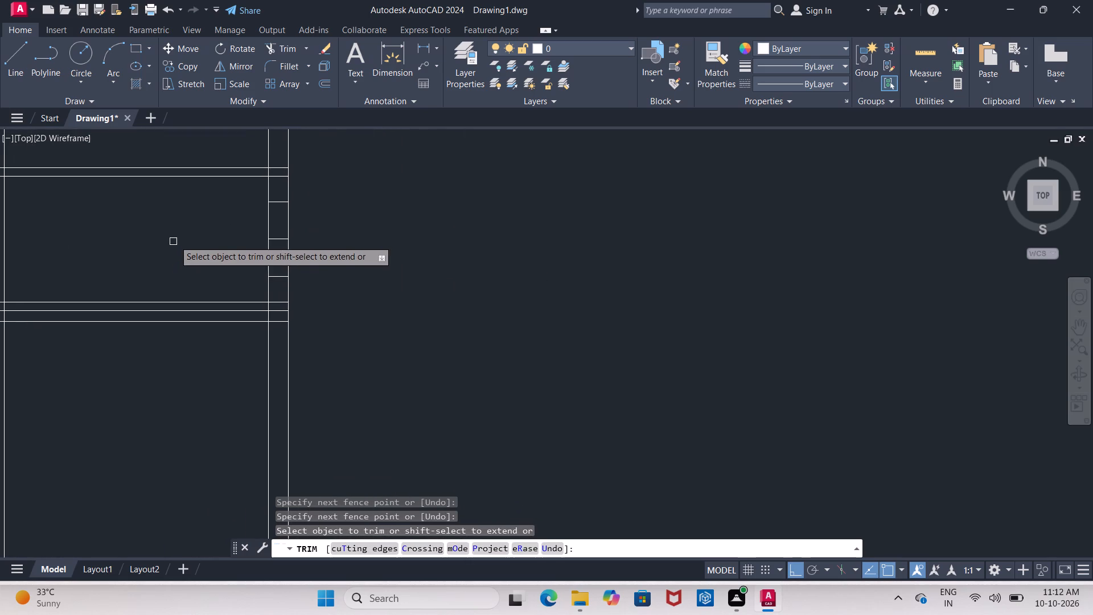
{"action": "middle_click_drag", "start_coordinate": [212, 228], "coordinate": [183, 233]}
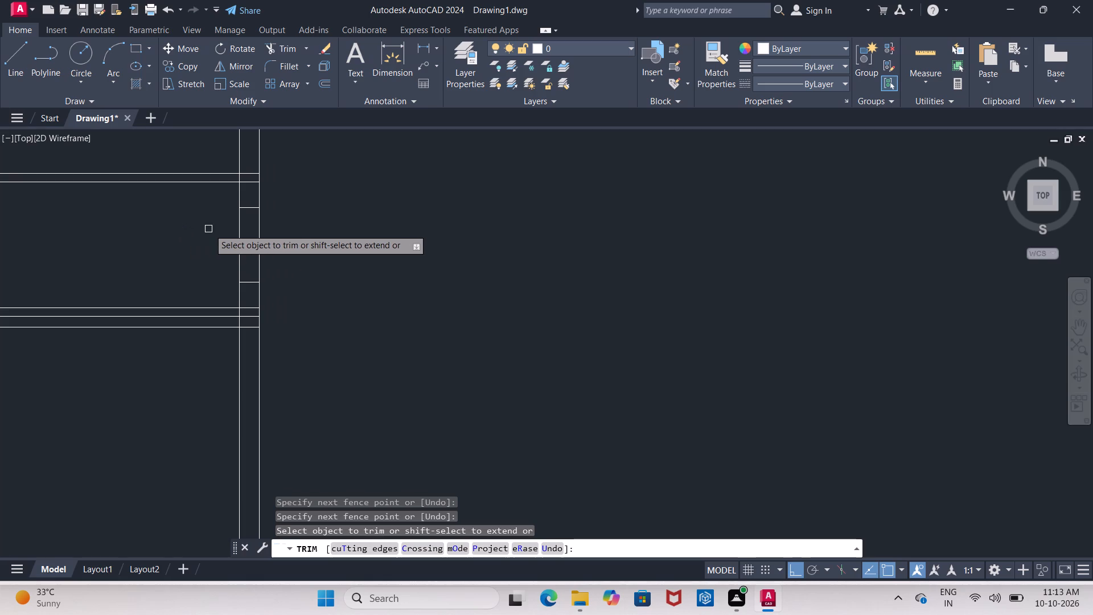
{"action": "middle_click_drag", "start_coordinate": [208, 218], "coordinate": [240, 215]}
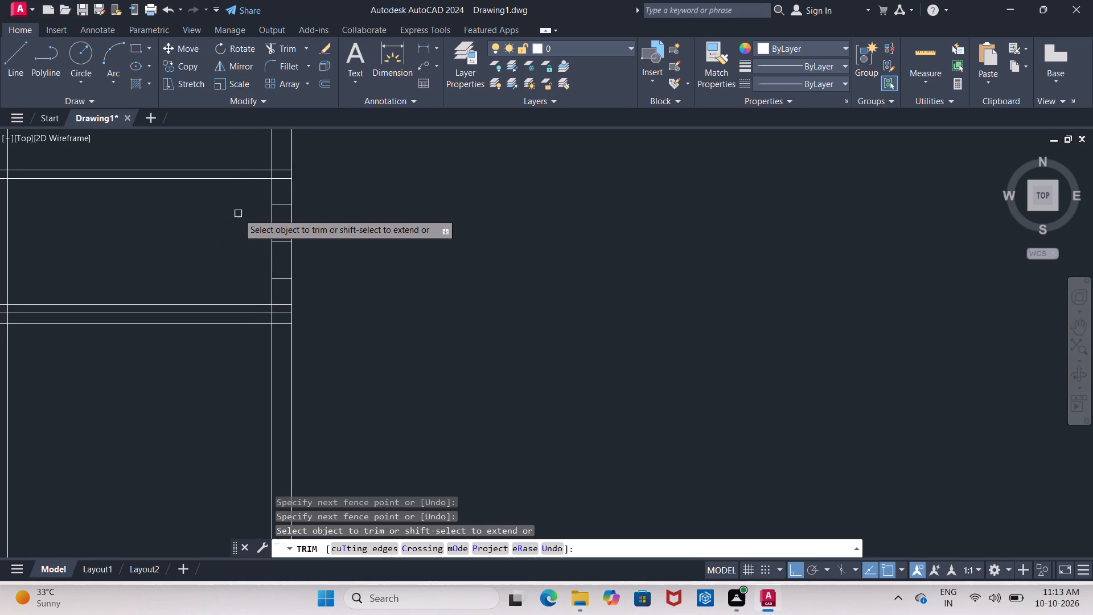
{"action": "middle_click_drag", "start_coordinate": [238, 214], "coordinate": [213, 213]}
{"action": "key", "text": "Escape"}
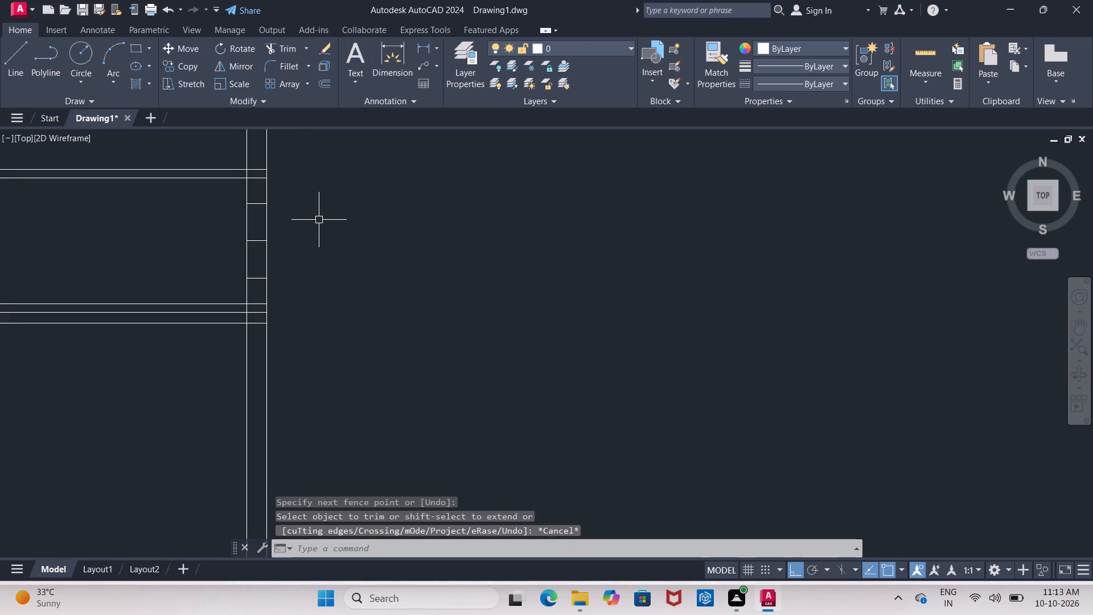
Switch to Calculator, work out 9 divided by 2, and close it.
{"action": "key", "text": "9"}
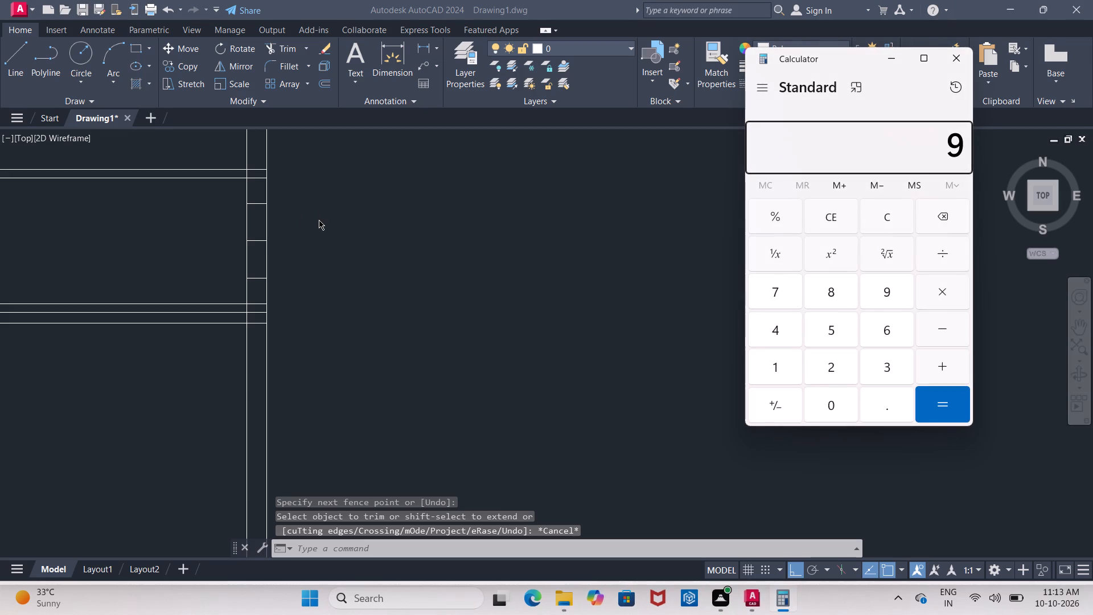
{"action": "type", "text": "/2"}
{"action": "key", "text": "Return"}
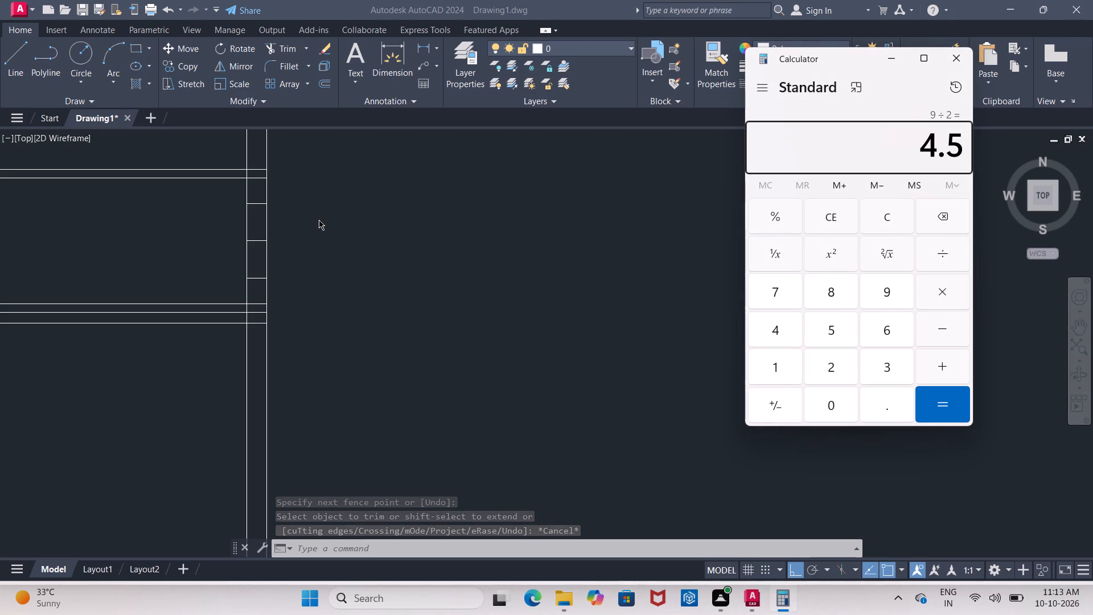
{"action": "key", "text": "BackSpace"}
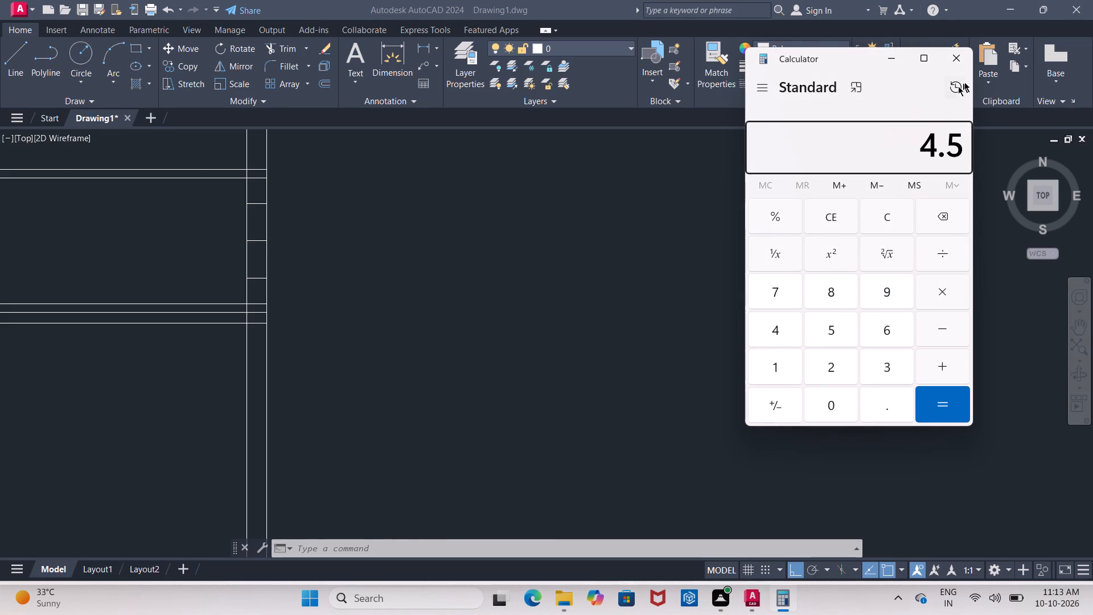
{"action": "left_click", "coordinate": [962, 69]}
Offset the right wall's inner line at the small right room 4.5" outward into the wall thickness.
{"action": "key", "text": "o"}
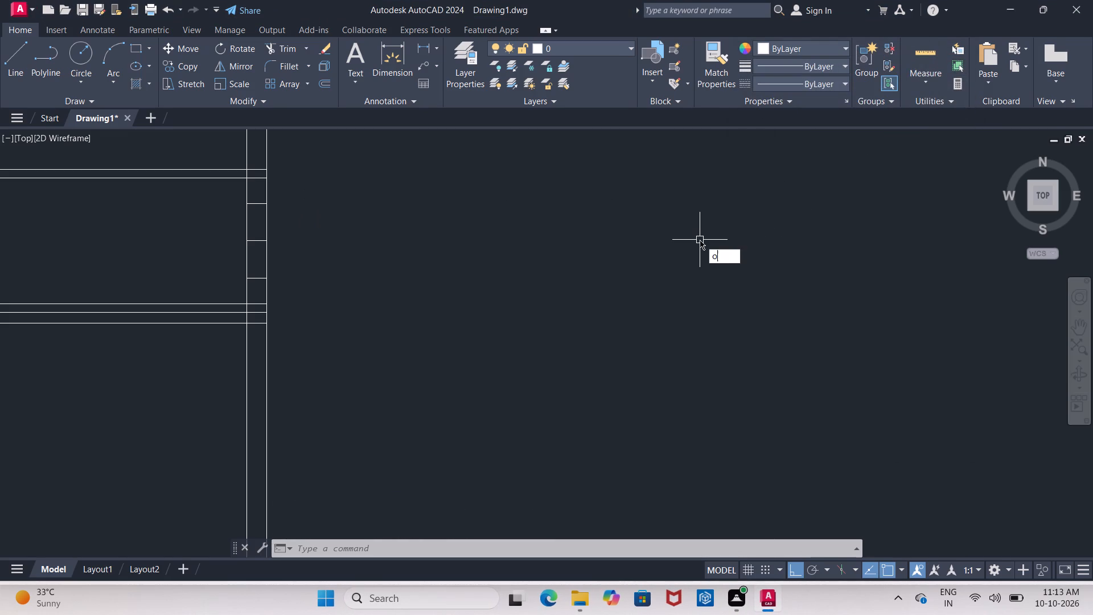
{"action": "key", "text": "Return"}
{"action": "type", "text": "4.5\""}
{"action": "key", "text": "Return"}
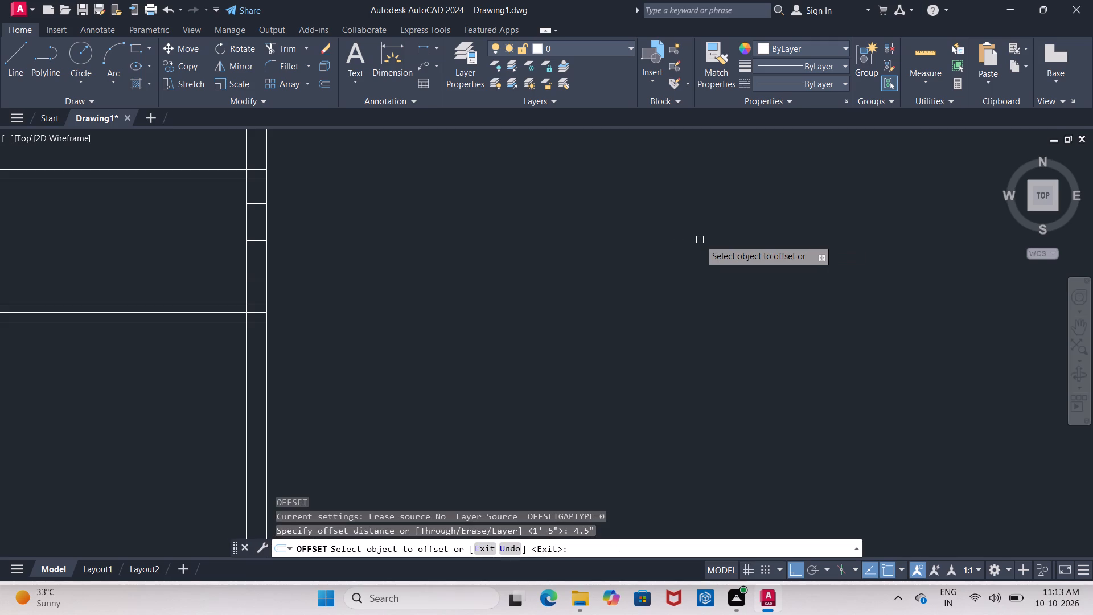
{"action": "scroll", "coordinate": [254, 219], "scroll_direction": "up", "scroll_amount": 2}
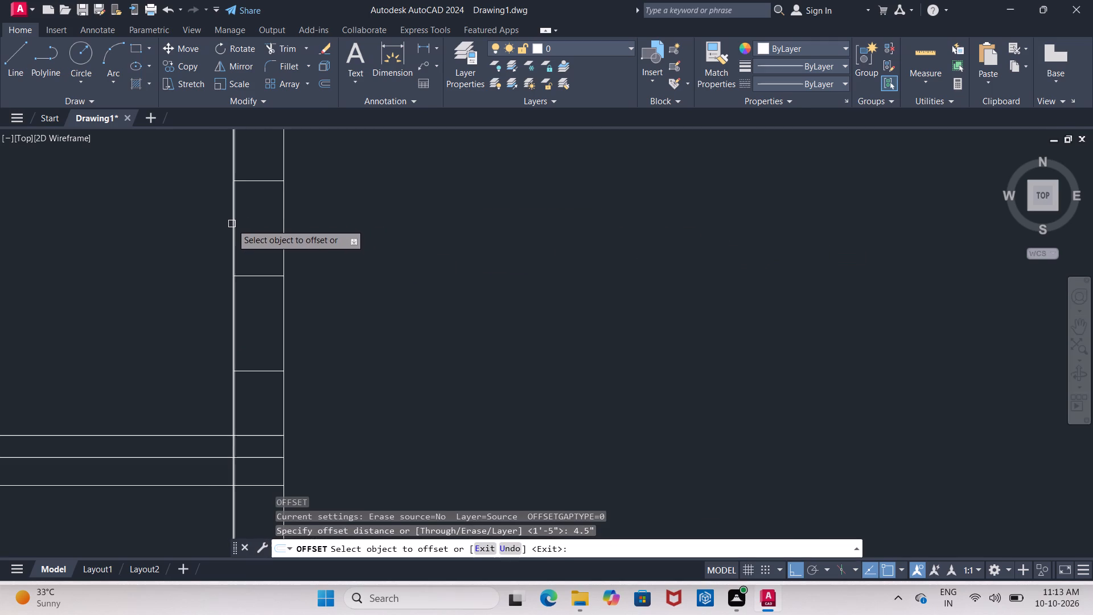
{"action": "left_click", "coordinate": [231, 223]}
{"action": "left_click", "coordinate": [247, 220]}
{"action": "key", "text": "Escape"}
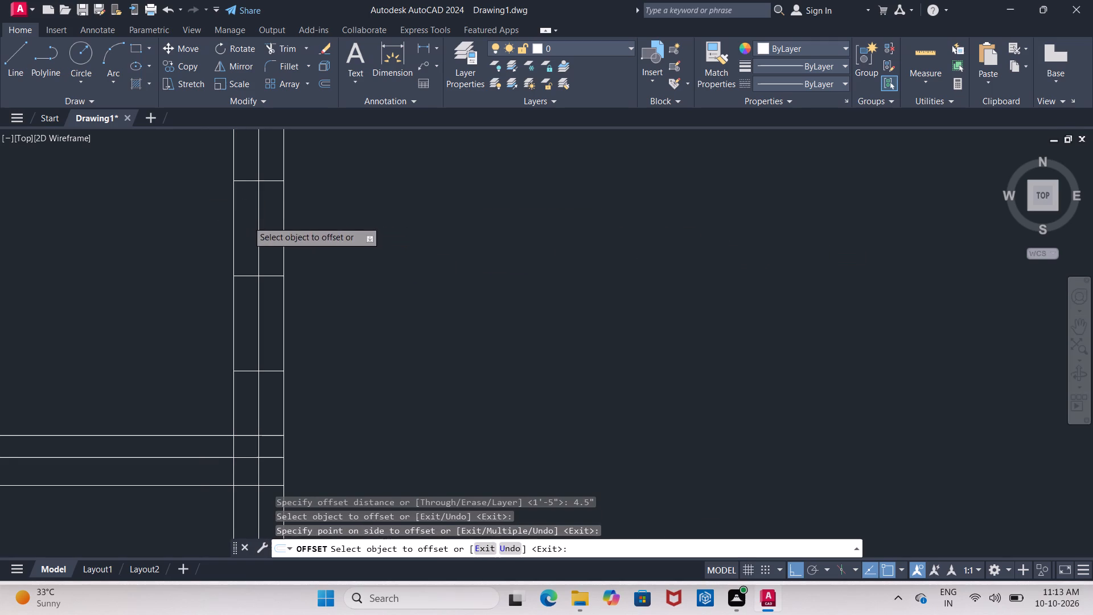
Trim the right wall's new centre line directly above the small room's window and everywhere below that window.
{"action": "type", "text": "tr"}
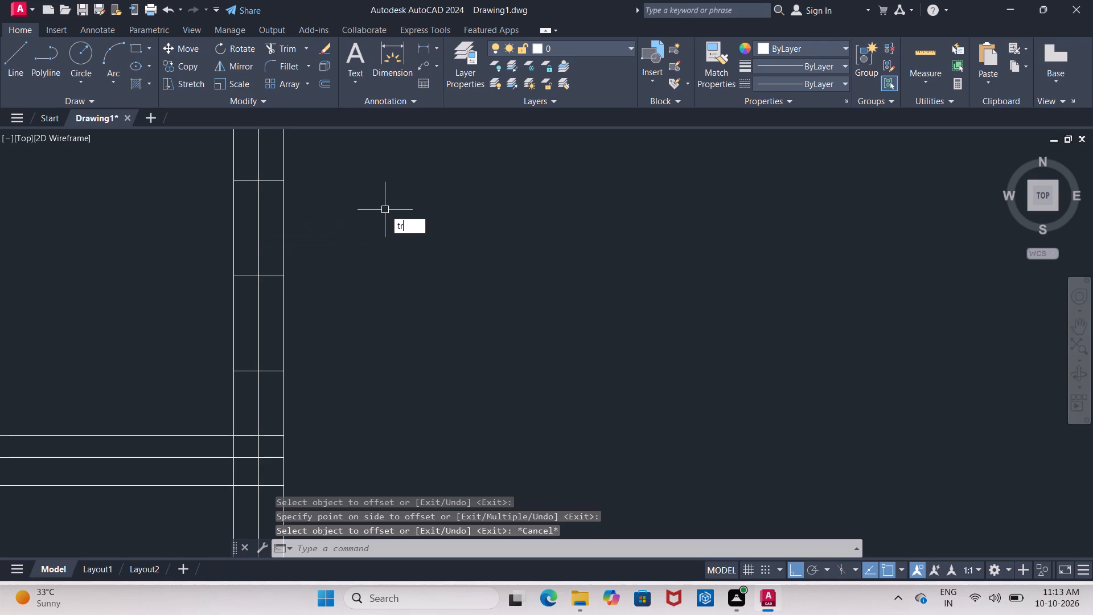
{"action": "key", "text": "Return"}
{"action": "key", "text": "Return"}
{"action": "scroll", "coordinate": [340, 233], "scroll_direction": "down", "scroll_amount": 1}
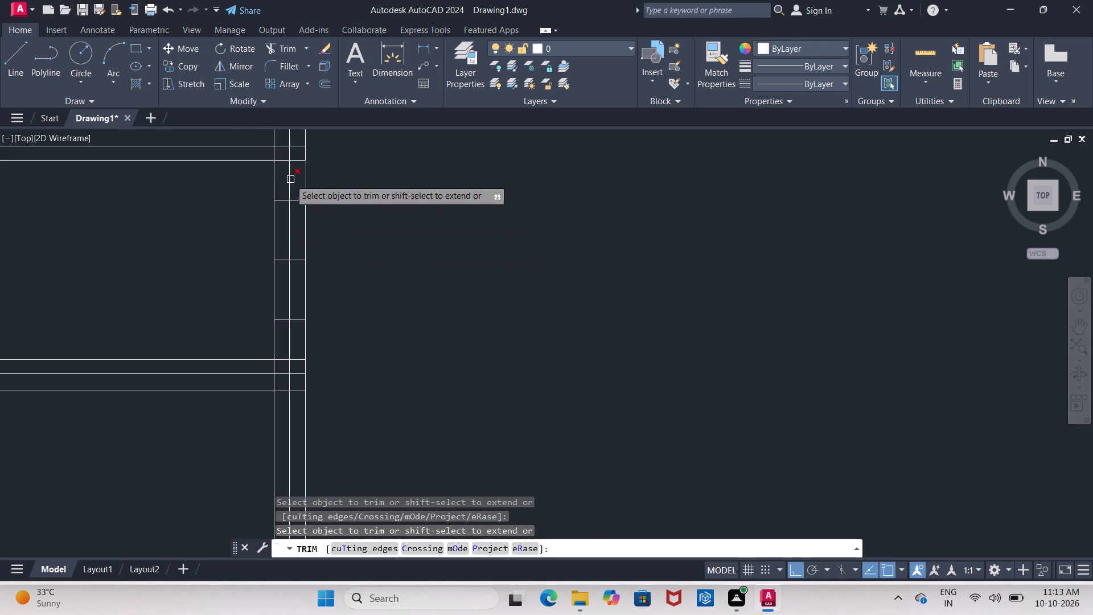
{"action": "left_click", "coordinate": [287, 183]}
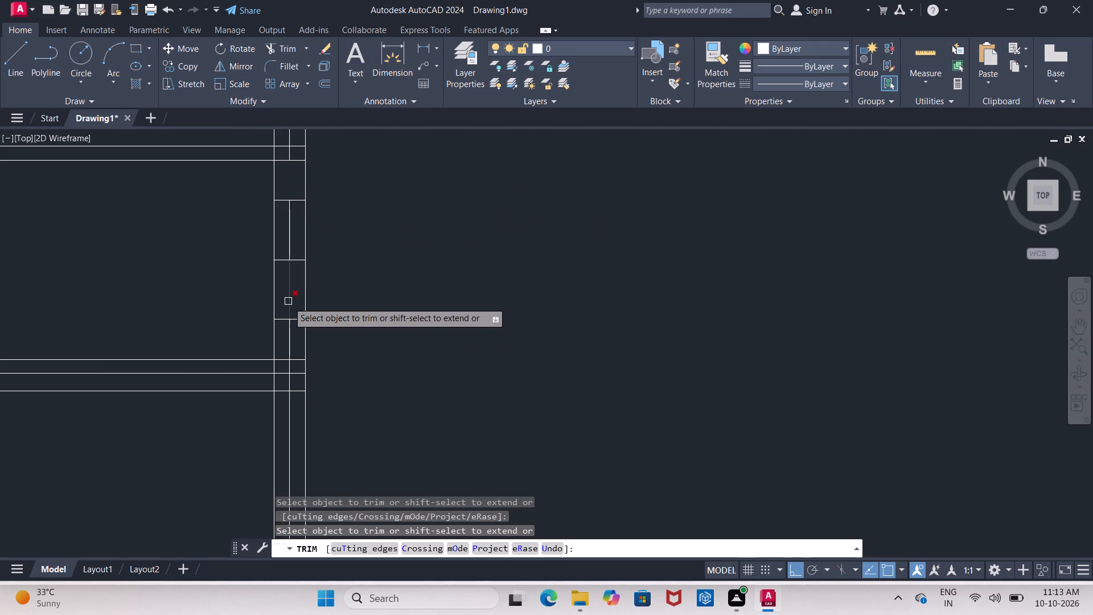
{"action": "middle_click_drag", "start_coordinate": [292, 326], "coordinate": [282, 175]}
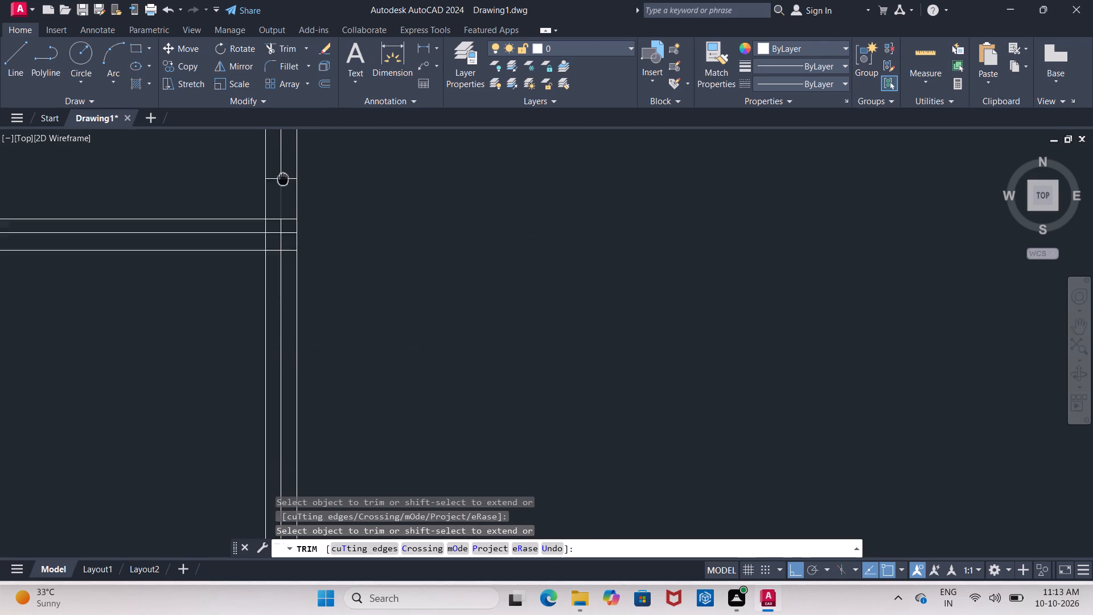
{"action": "middle_click_drag", "start_coordinate": [282, 175], "coordinate": [282, 174]}
{"action": "left_click", "coordinate": [277, 183]}
{"action": "scroll", "coordinate": [278, 227], "scroll_direction": "up", "scroll_amount": 3}
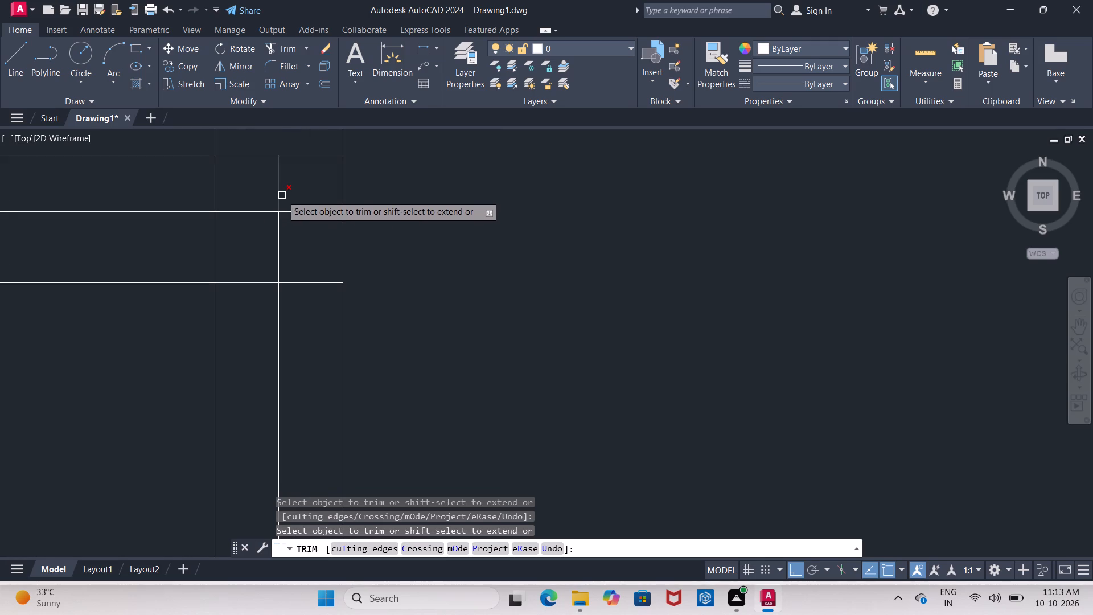
{"action": "left_click", "coordinate": [282, 195]}
{"action": "left_click", "coordinate": [280, 231]}
{"action": "left_click", "coordinate": [278, 306]}
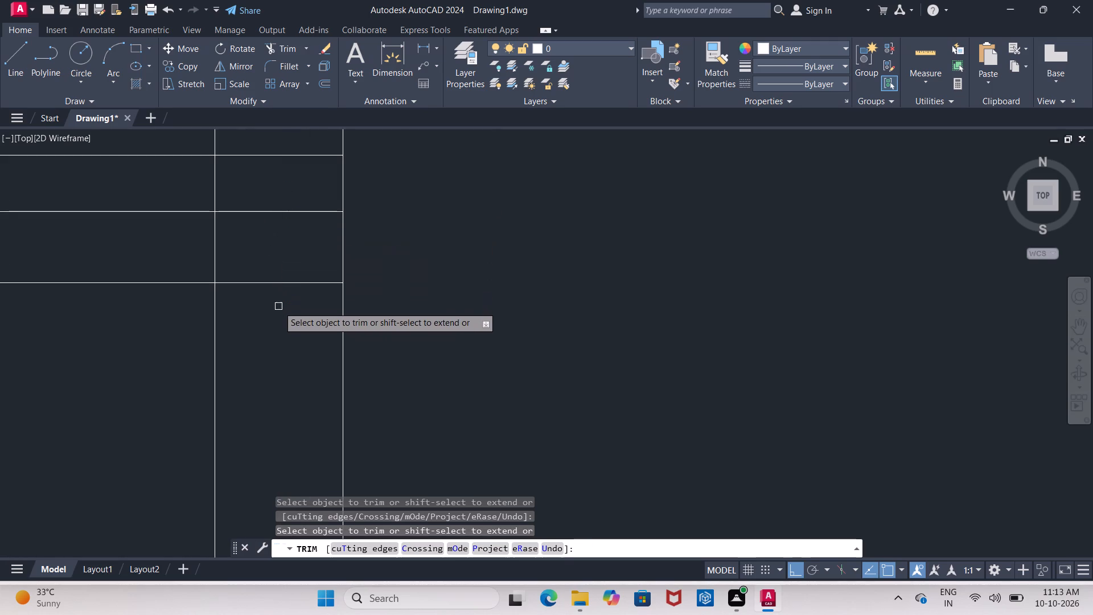
Trim the right wall's centre line between the rear room's window and the small room's rear partition.
{"action": "scroll", "coordinate": [280, 301], "scroll_direction": "down", "scroll_amount": 6}
{"action": "middle_click_drag", "start_coordinate": [337, 364], "coordinate": [326, 325]}
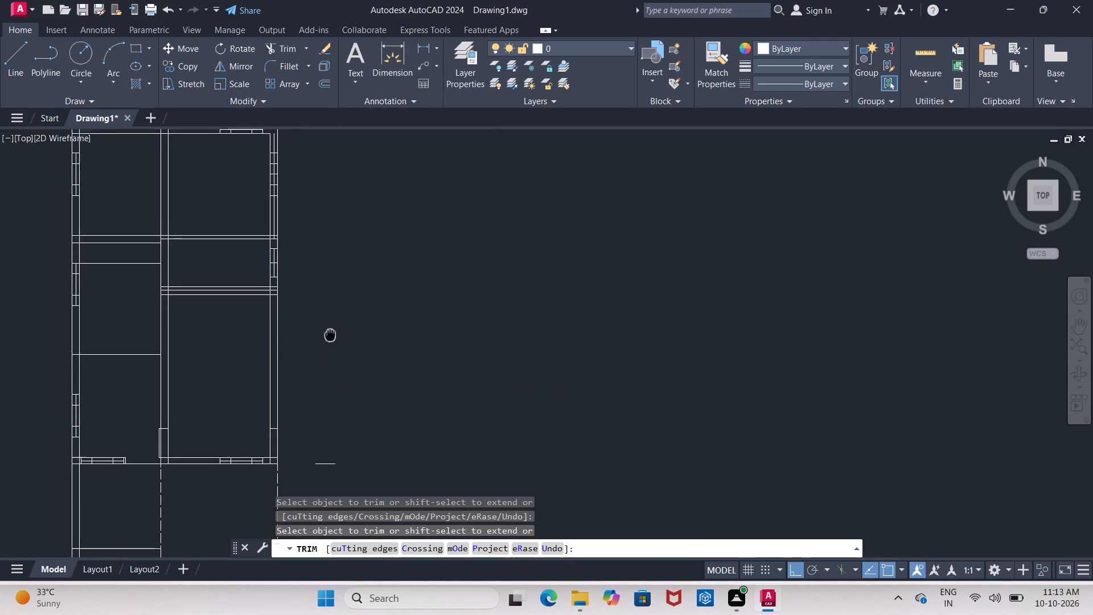
{"action": "middle_click_drag", "start_coordinate": [326, 325], "coordinate": [317, 342]}
{"action": "middle_click_drag", "start_coordinate": [299, 215], "coordinate": [309, 254]}
{"action": "scroll", "coordinate": [300, 248], "scroll_direction": "up", "scroll_amount": 1}
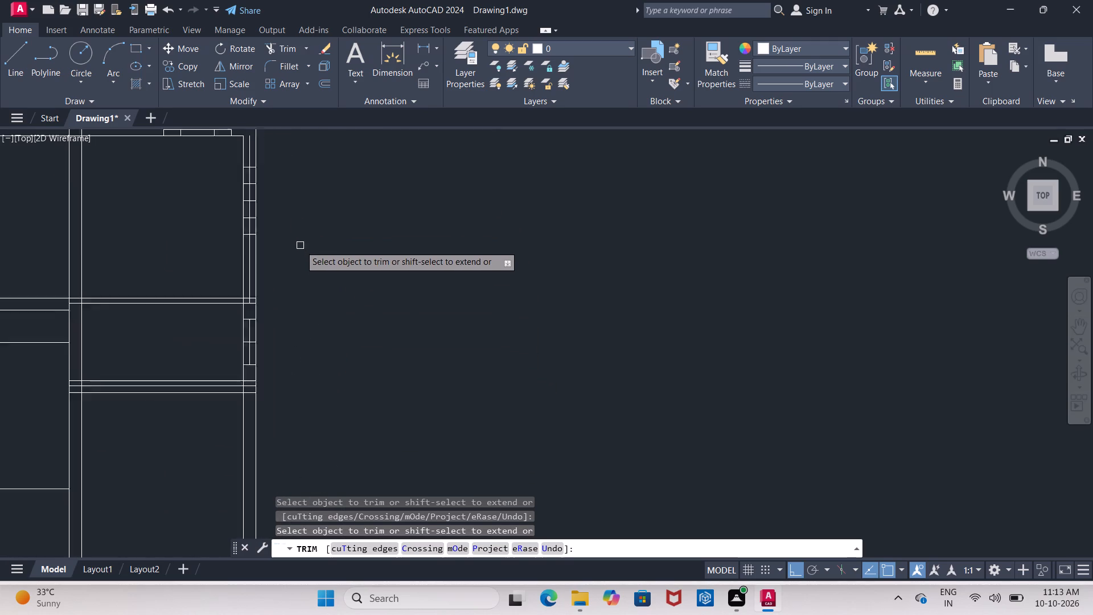
{"action": "scroll", "coordinate": [300, 245], "scroll_direction": "up", "scroll_amount": 2}
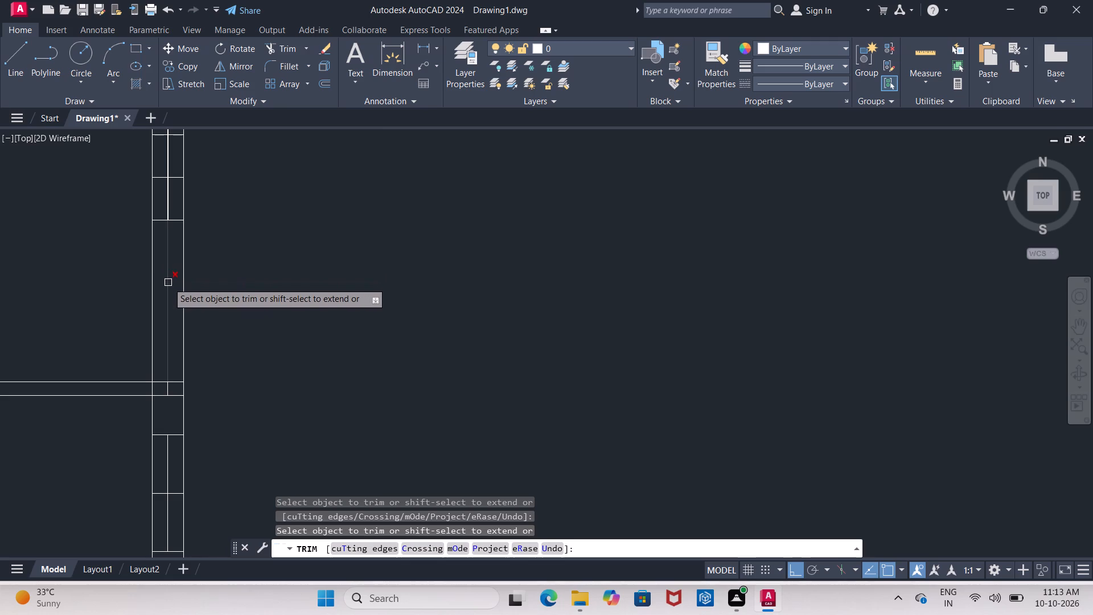
{"action": "left_click", "coordinate": [168, 283]}
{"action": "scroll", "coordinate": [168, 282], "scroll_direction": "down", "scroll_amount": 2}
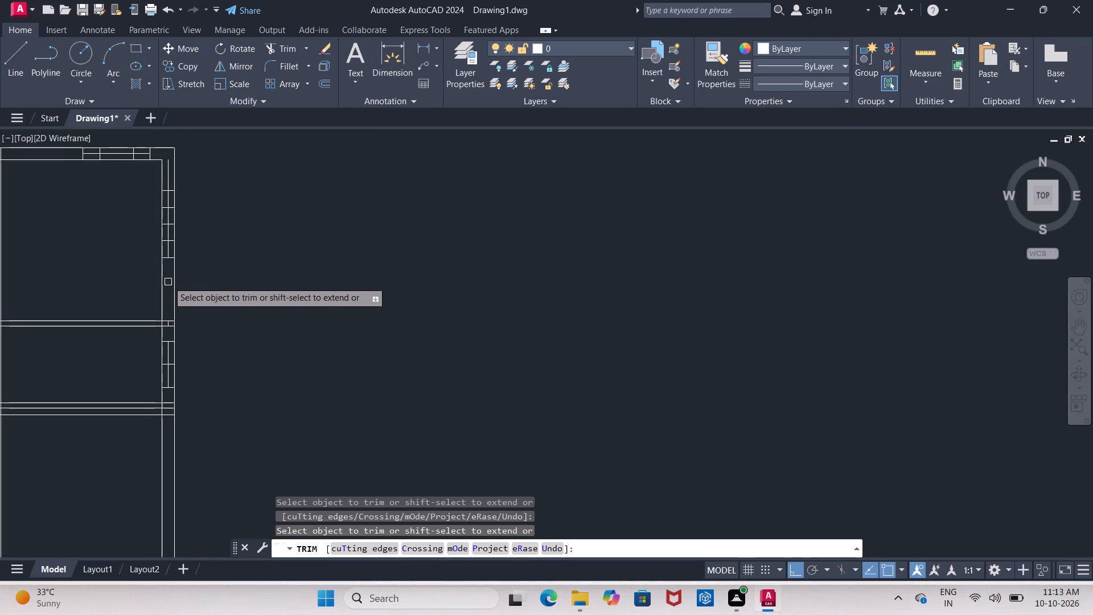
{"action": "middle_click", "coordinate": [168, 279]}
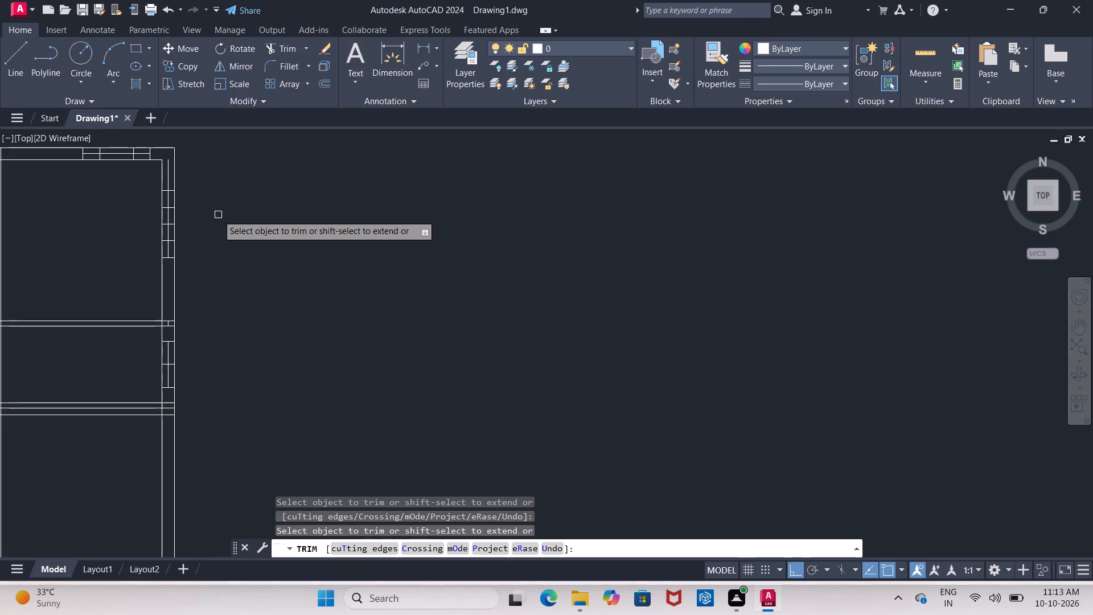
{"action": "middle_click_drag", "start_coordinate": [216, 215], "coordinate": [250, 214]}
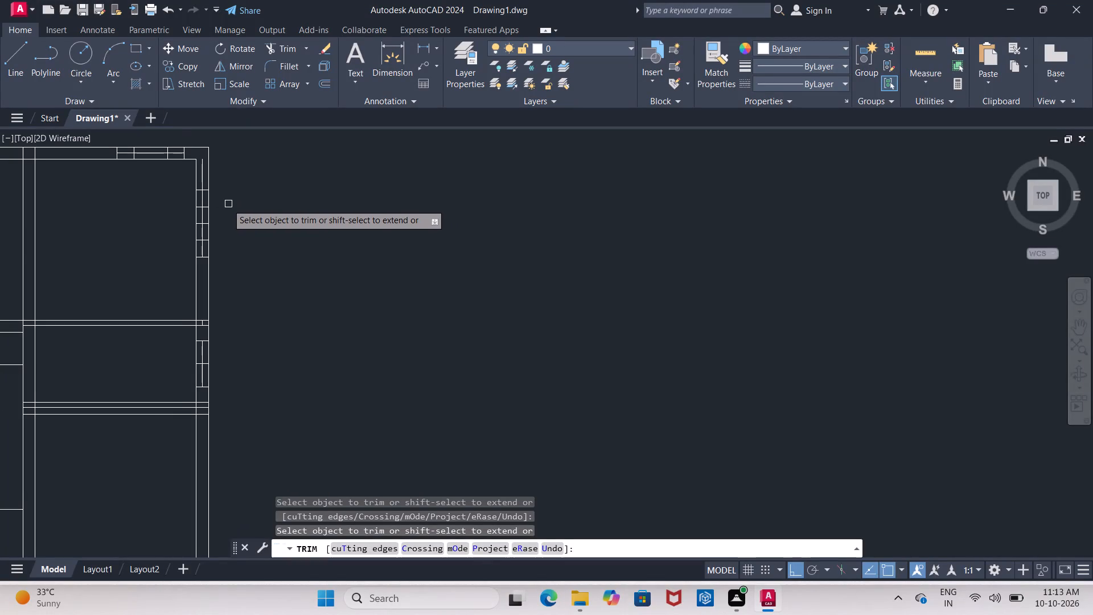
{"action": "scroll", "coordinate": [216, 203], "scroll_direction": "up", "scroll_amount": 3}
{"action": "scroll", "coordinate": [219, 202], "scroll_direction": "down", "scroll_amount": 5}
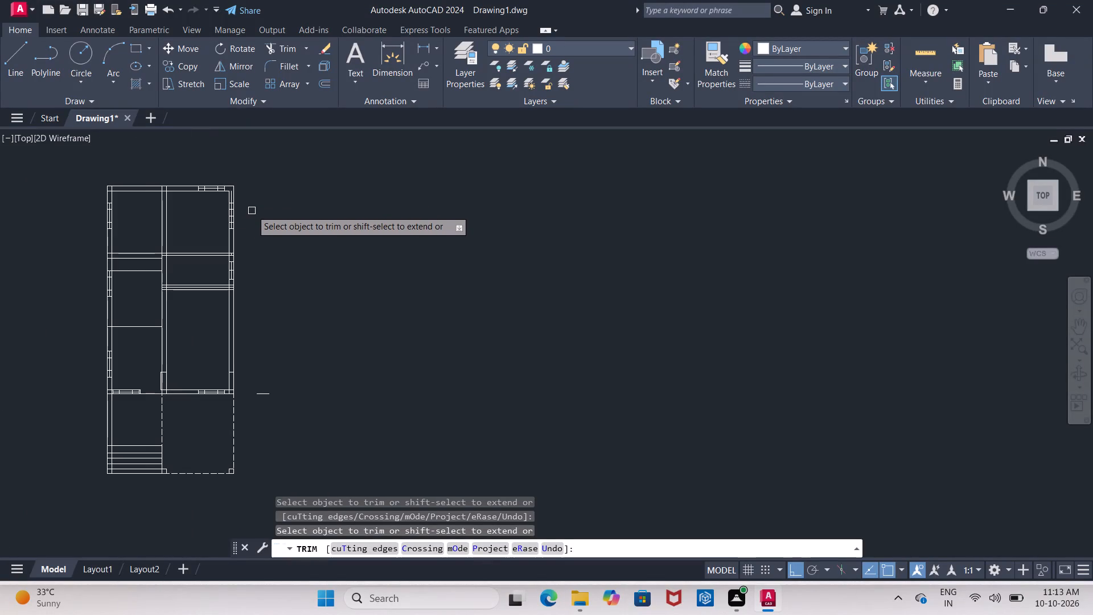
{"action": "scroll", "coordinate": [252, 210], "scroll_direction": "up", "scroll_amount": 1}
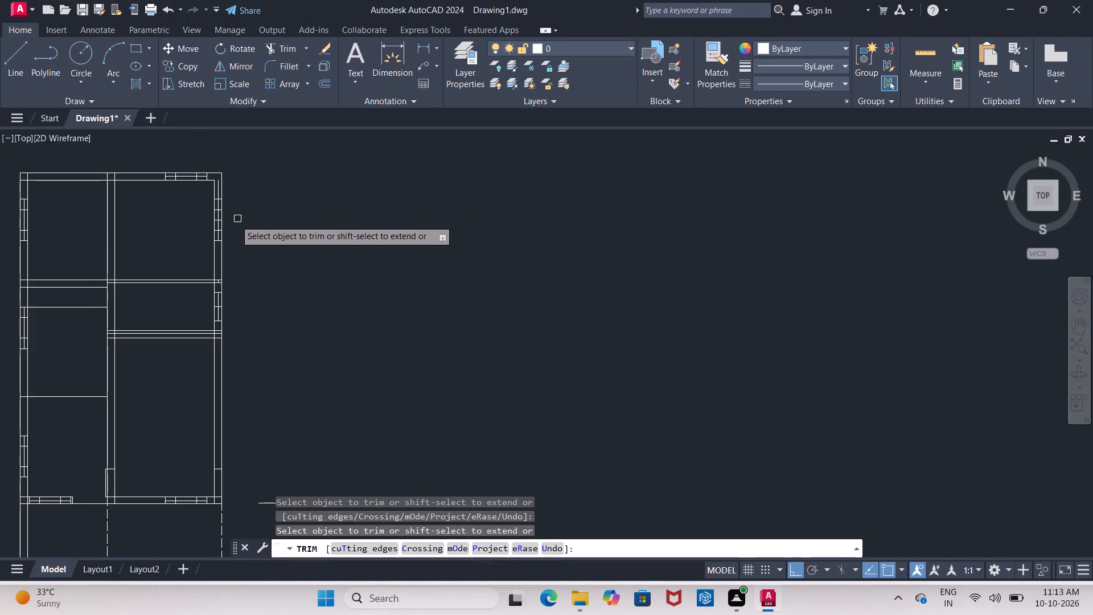
Trim the right wall's surplus centre line at the rear room's window and between that window and the rear wall.
{"action": "scroll", "coordinate": [233, 220], "scroll_direction": "up", "scroll_amount": 4}
{"action": "middle_click_drag", "start_coordinate": [233, 219], "coordinate": [301, 208]}
{"action": "left_click", "coordinate": [206, 211]}
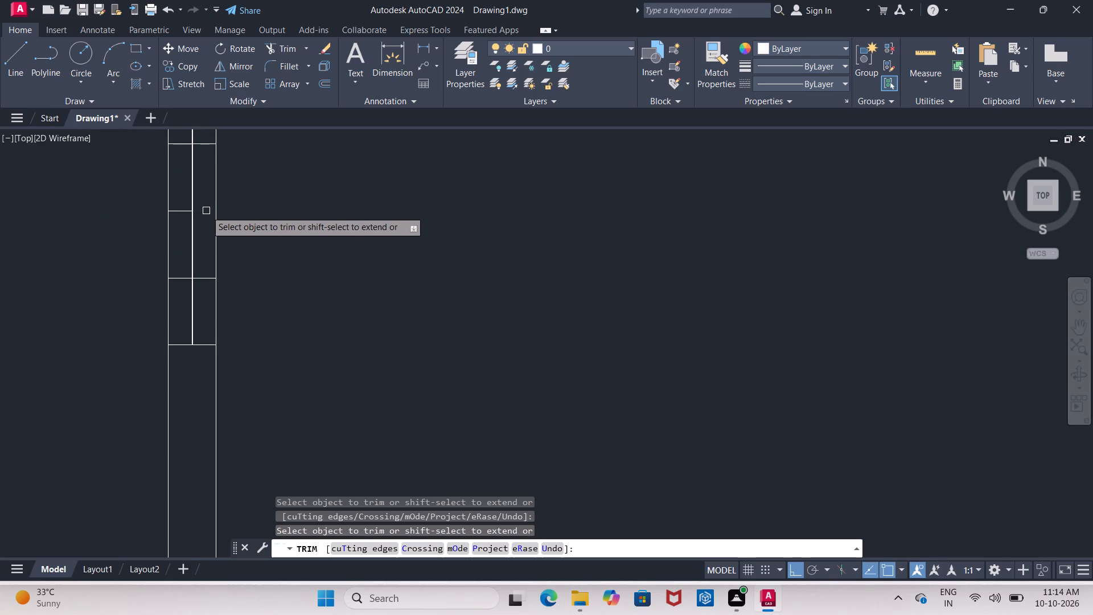
{"action": "left_click", "coordinate": [186, 213]}
{"action": "scroll", "coordinate": [186, 213], "scroll_direction": "down", "scroll_amount": 3}
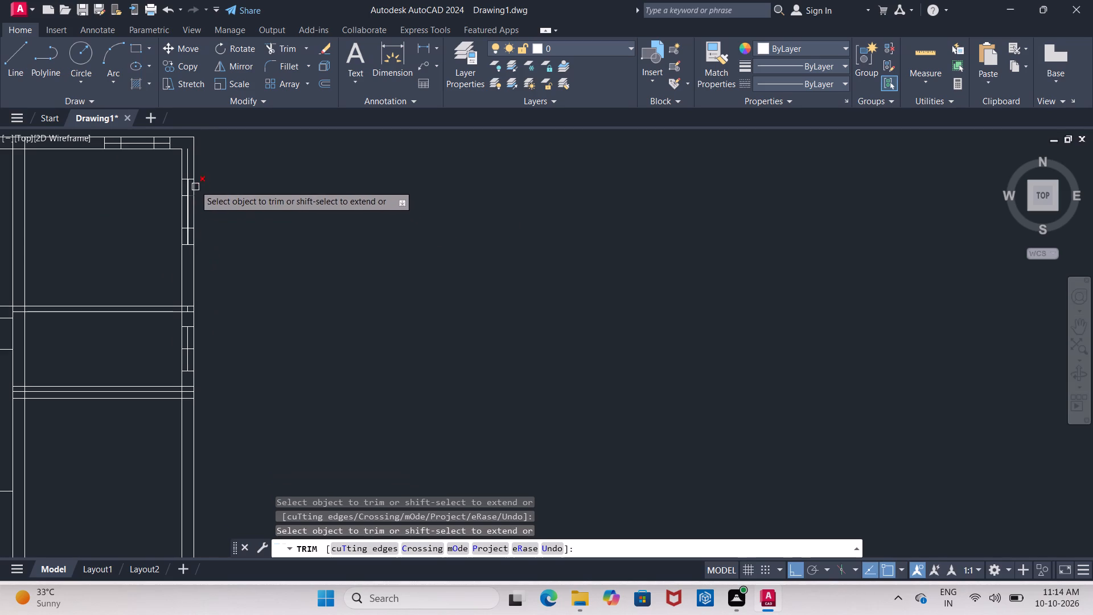
{"action": "left_click", "coordinate": [187, 161]}
{"action": "scroll", "coordinate": [199, 179], "scroll_direction": "down", "scroll_amount": 2}
{"action": "scroll", "coordinate": [200, 181], "scroll_direction": "up", "scroll_amount": 1}
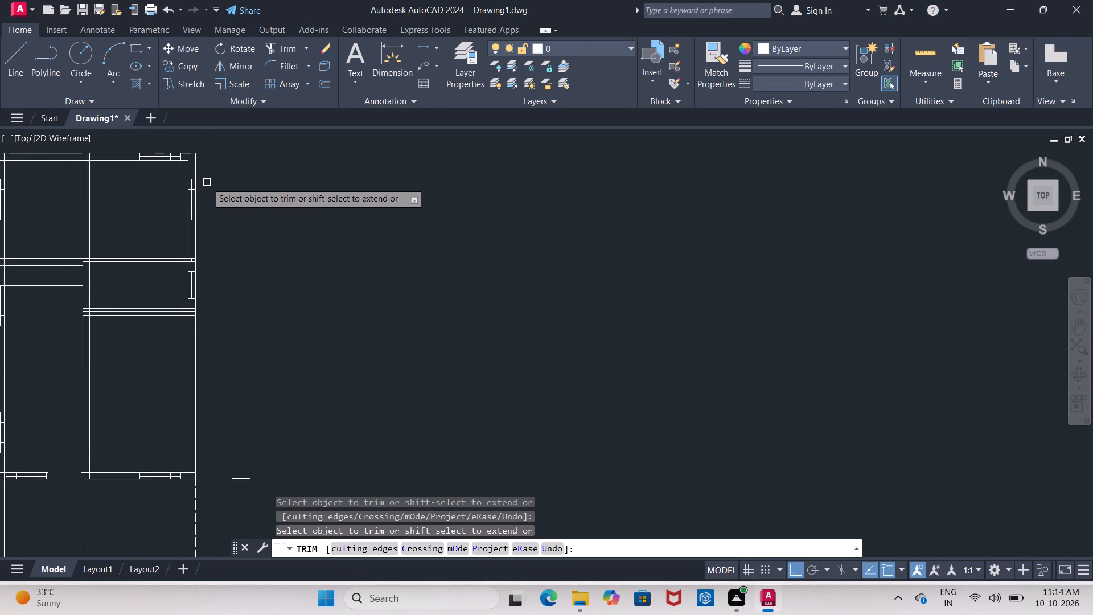
{"action": "scroll", "coordinate": [207, 182], "scroll_direction": "up", "scroll_amount": 4}
{"action": "middle_click_drag", "start_coordinate": [208, 178], "coordinate": [266, 153]}
{"action": "key", "text": "Escape"}
{"action": "scroll", "coordinate": [267, 152], "scroll_direction": "down", "scroll_amount": 3}
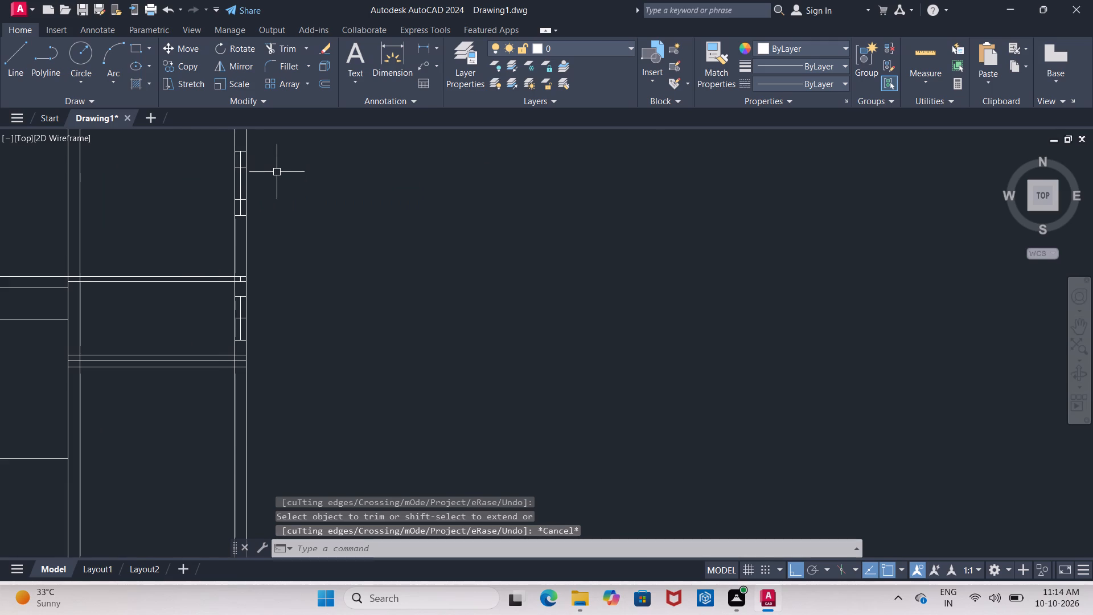
Trim the leftover centre line stub in the right wall where the small right room's rear partition meets it.
{"action": "middle_click_drag", "start_coordinate": [274, 224], "coordinate": [280, 182]}
{"action": "scroll", "coordinate": [258, 244], "scroll_direction": "up", "scroll_amount": 3}
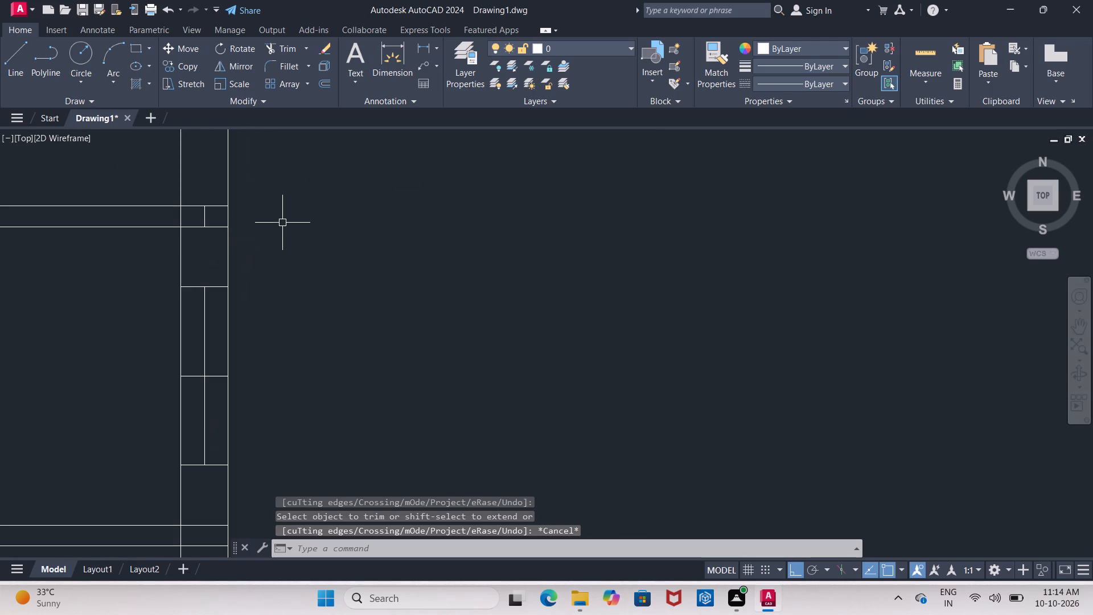
{"action": "type", "text": "tr"}
{"action": "key", "text": "Return"}
{"action": "key", "text": "Return"}
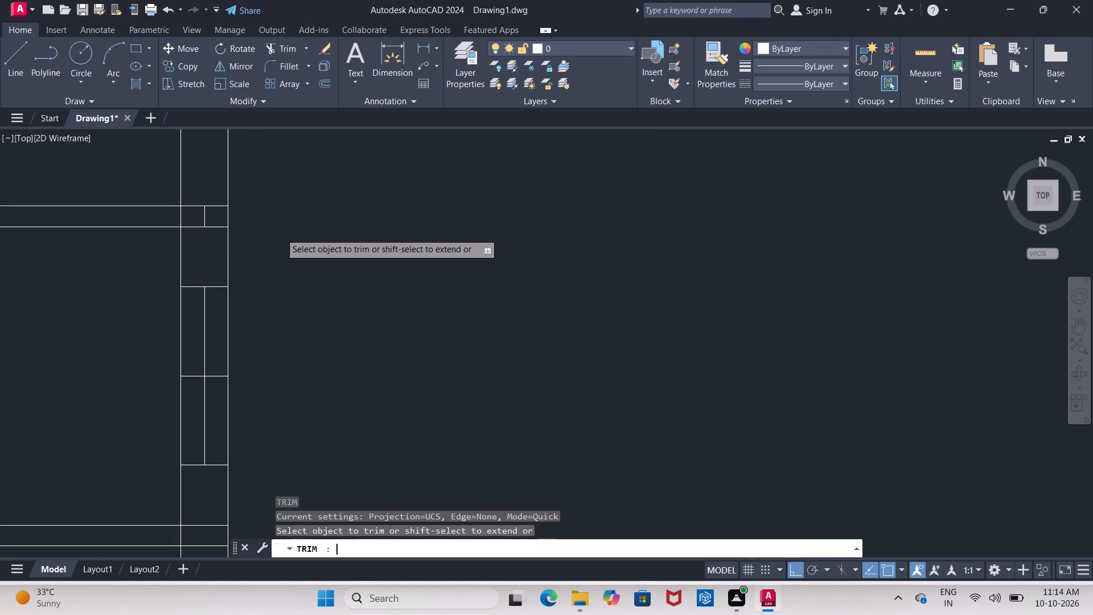
{"action": "left_click", "coordinate": [202, 214]}
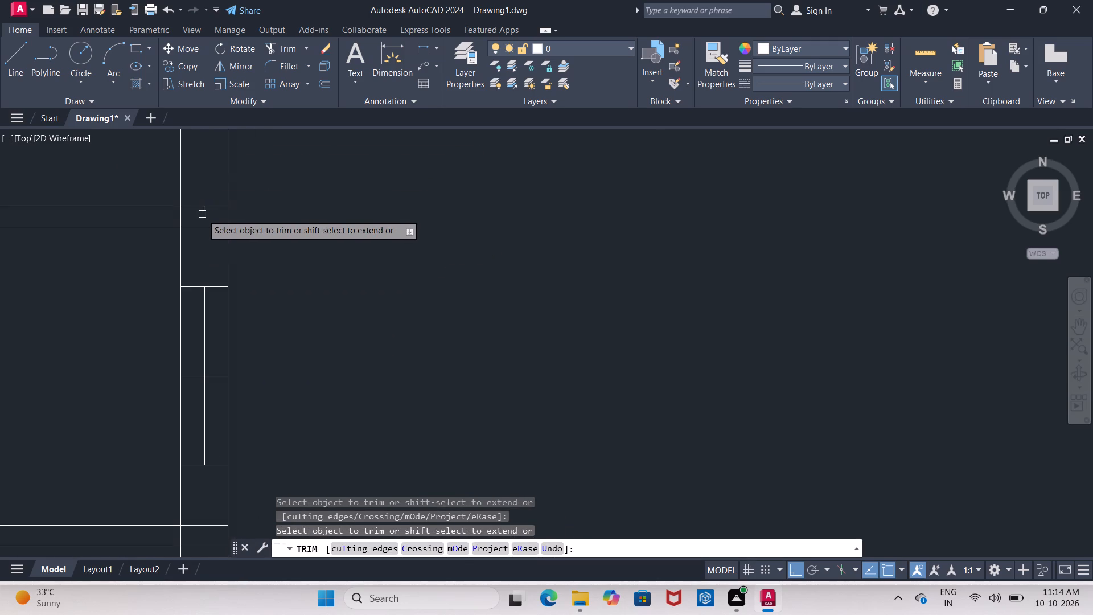
{"action": "key", "text": "Escape"}
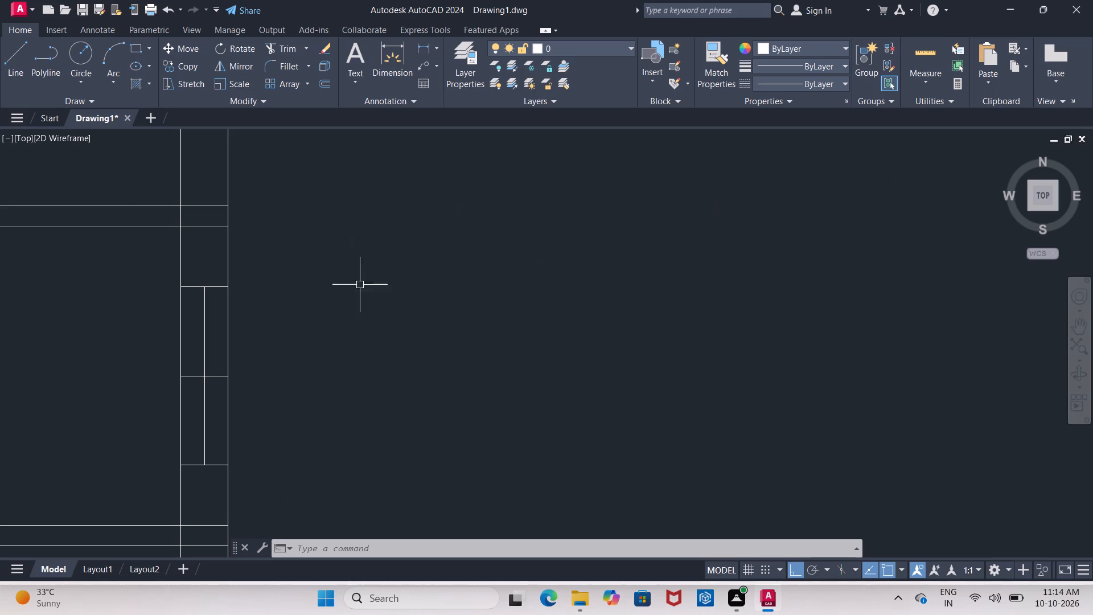
Delete the short line crossing the right wall's thickness near the front right corner of the plan.
{"action": "middle_click_drag", "start_coordinate": [359, 285], "coordinate": [618, 211]}
{"action": "scroll", "coordinate": [359, 285], "scroll_direction": "down", "scroll_amount": 1}
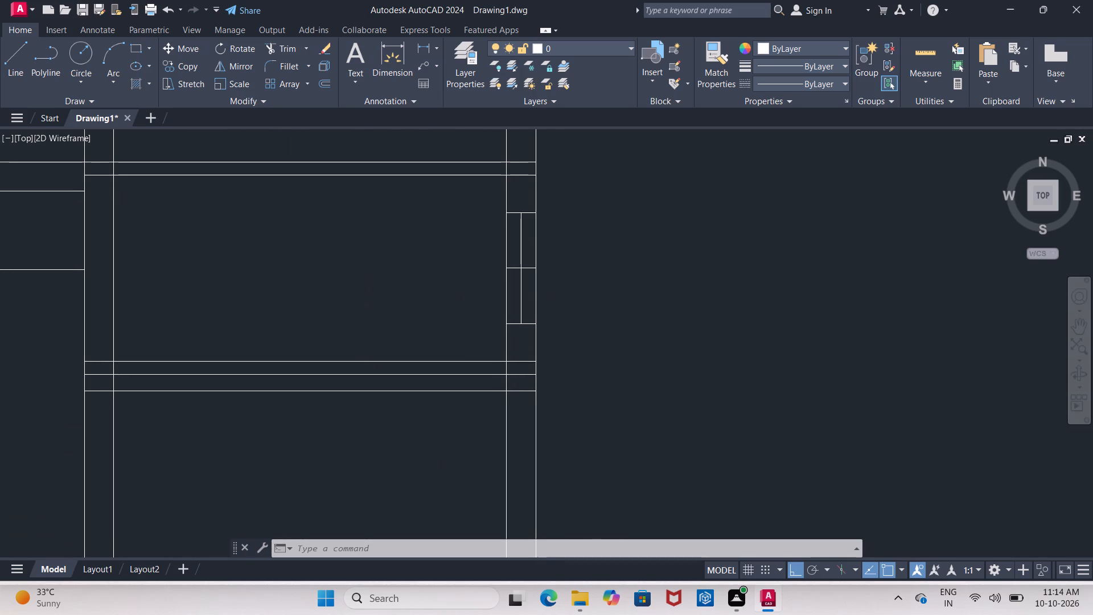
{"action": "scroll", "coordinate": [597, 213], "scroll_direction": "down", "scroll_amount": 2}
{"action": "middle_click_drag", "start_coordinate": [603, 226], "coordinate": [472, 315]}
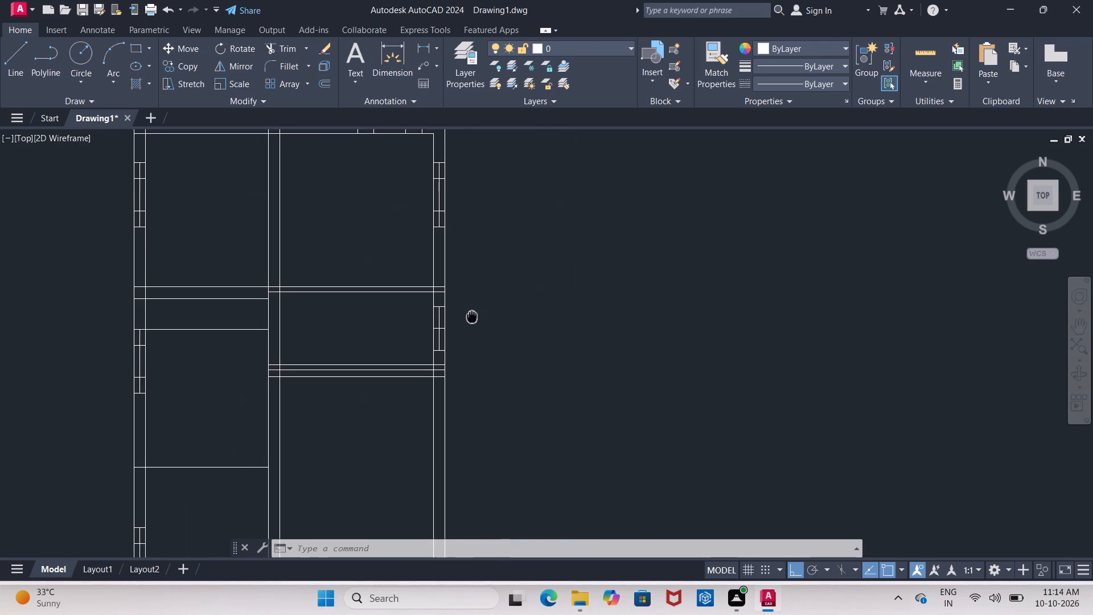
{"action": "middle_click_drag", "start_coordinate": [472, 315], "coordinate": [491, 130]}
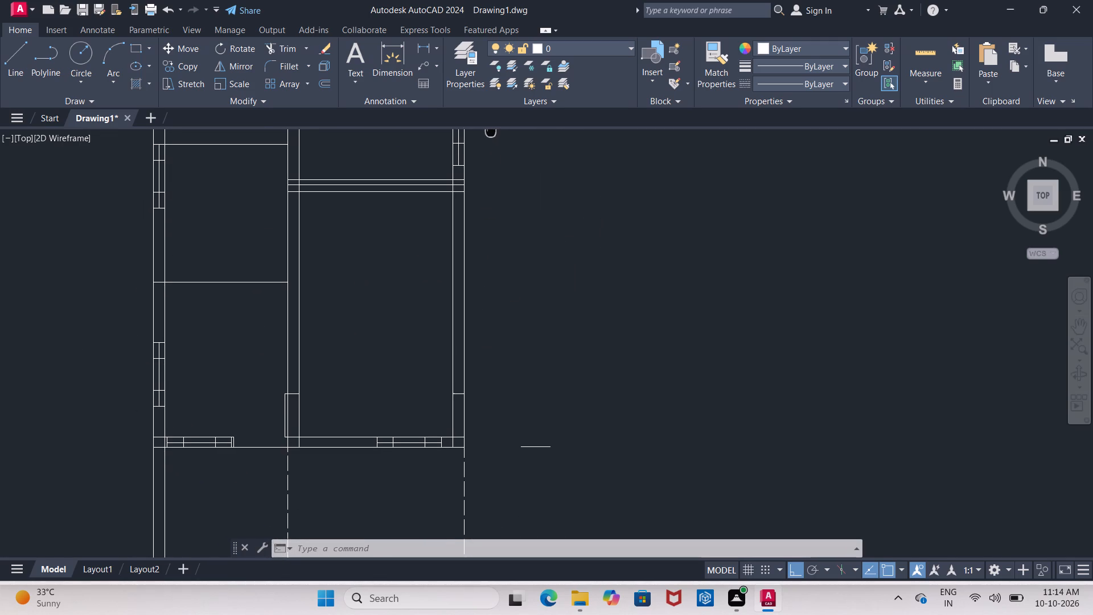
{"action": "middle_click_drag", "start_coordinate": [491, 130], "coordinate": [486, 101]}
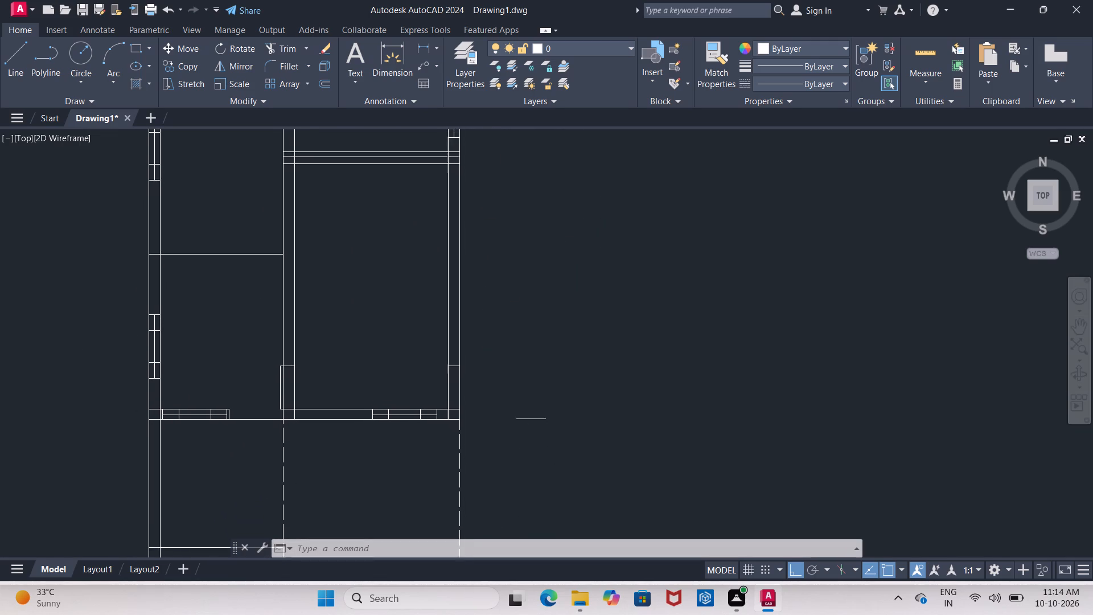
{"action": "middle_click_drag", "start_coordinate": [486, 101], "coordinate": [484, 89]}
{"action": "scroll", "coordinate": [487, 365], "scroll_direction": "up", "scroll_amount": 1}
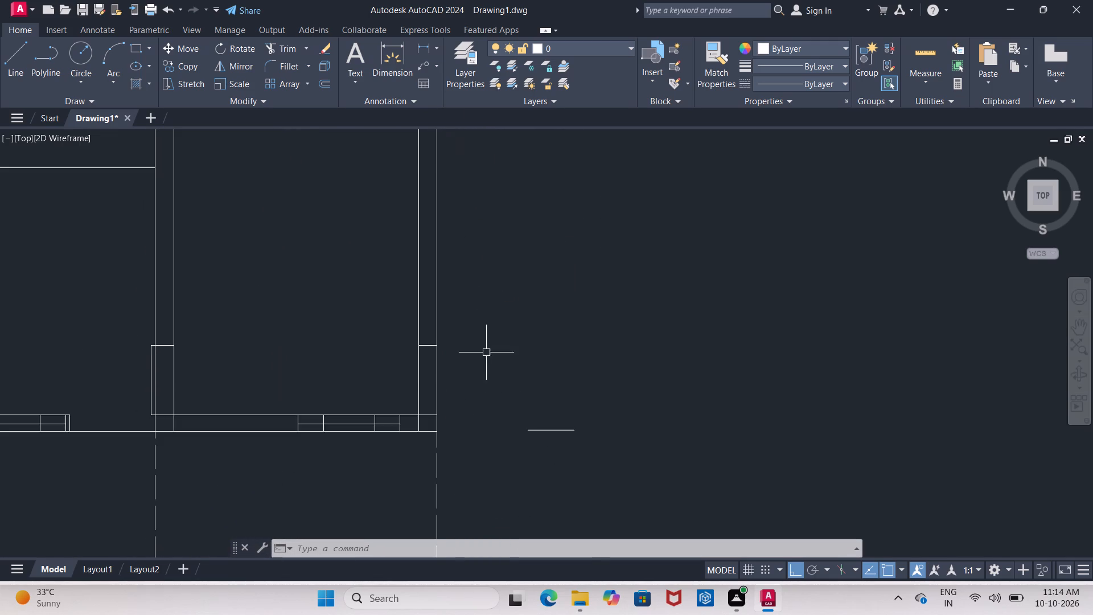
{"action": "scroll", "coordinate": [486, 351], "scroll_direction": "up", "scroll_amount": 1}
{"action": "middle_click_drag", "start_coordinate": [489, 324], "coordinate": [499, 167]}
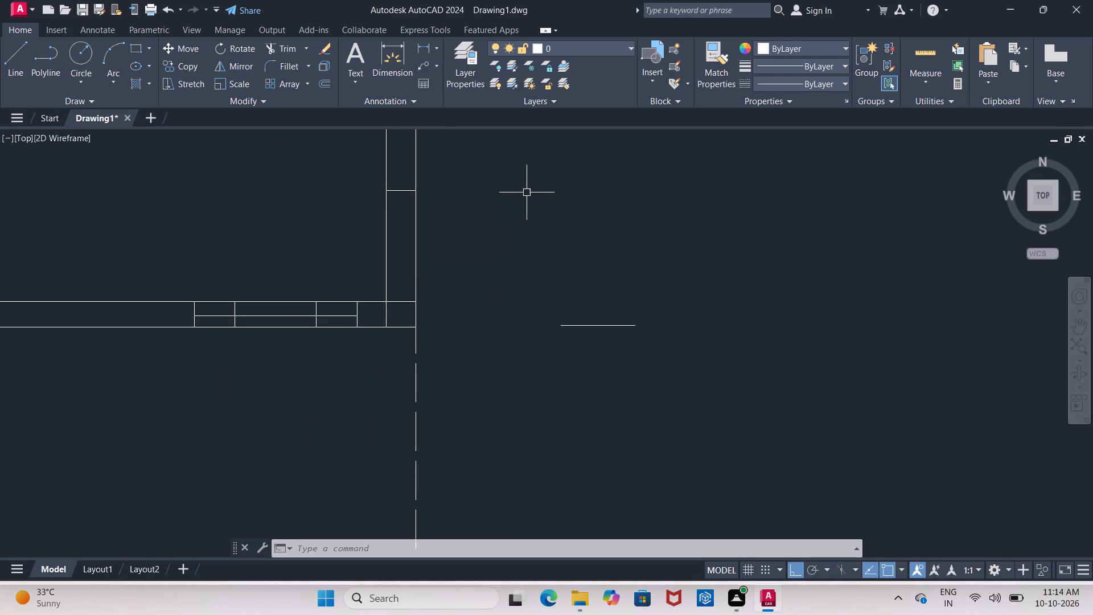
{"action": "key", "text": "Escape"}
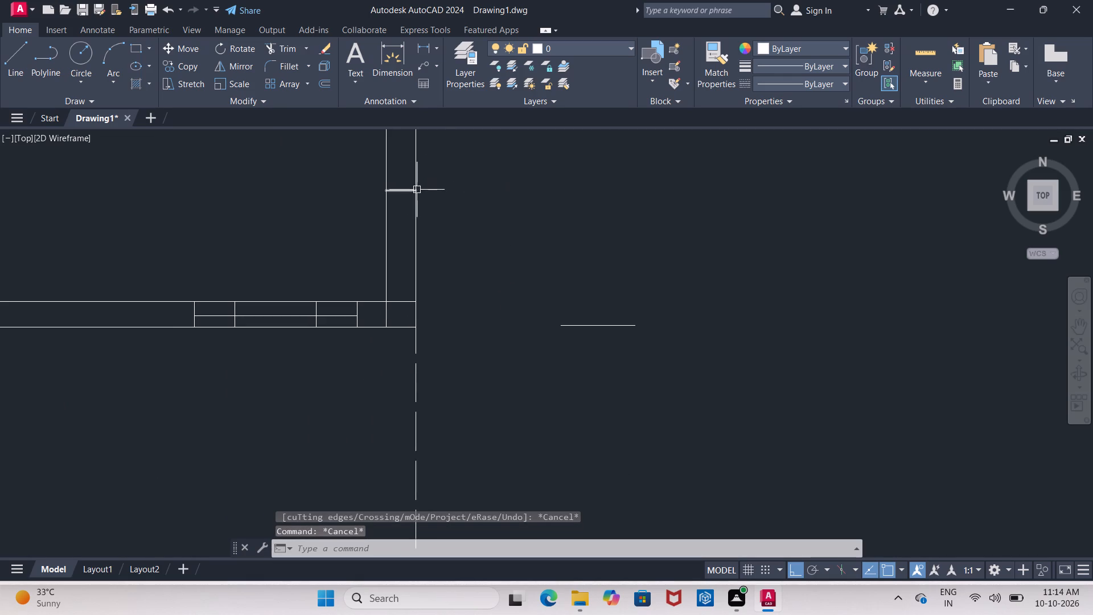
{"action": "left_click", "coordinate": [409, 190]}
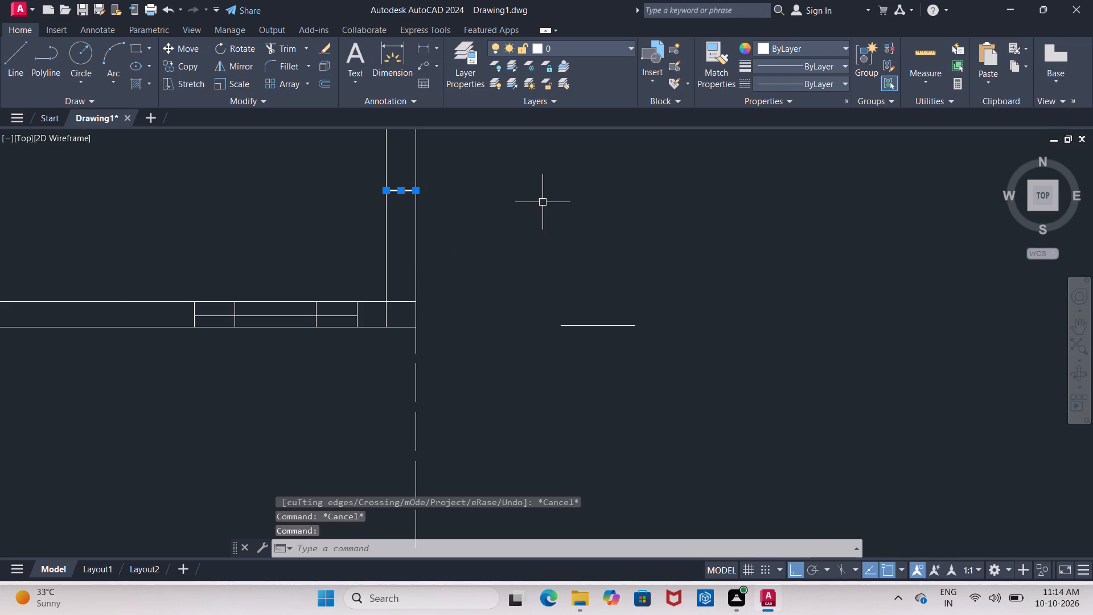
{"action": "key", "text": "Delete"}
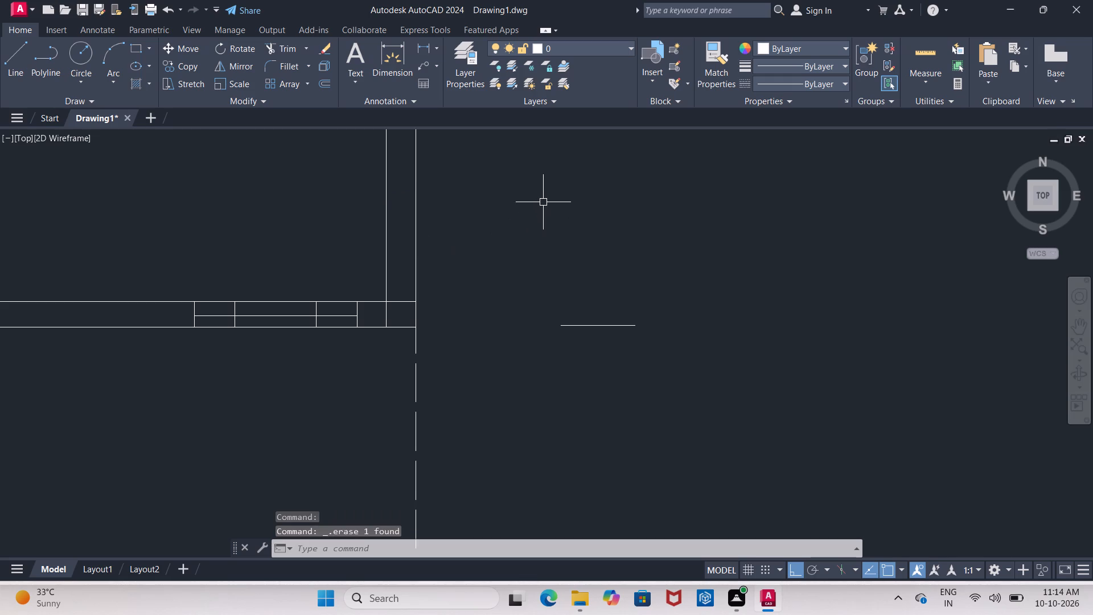
Offset the front wall's inner line at the front right room 9" inward.
{"action": "key", "text": "o"}
{"action": "key", "text": "Return"}
{"action": "type", "text": "6\""}
{"action": "key", "text": "Return"}
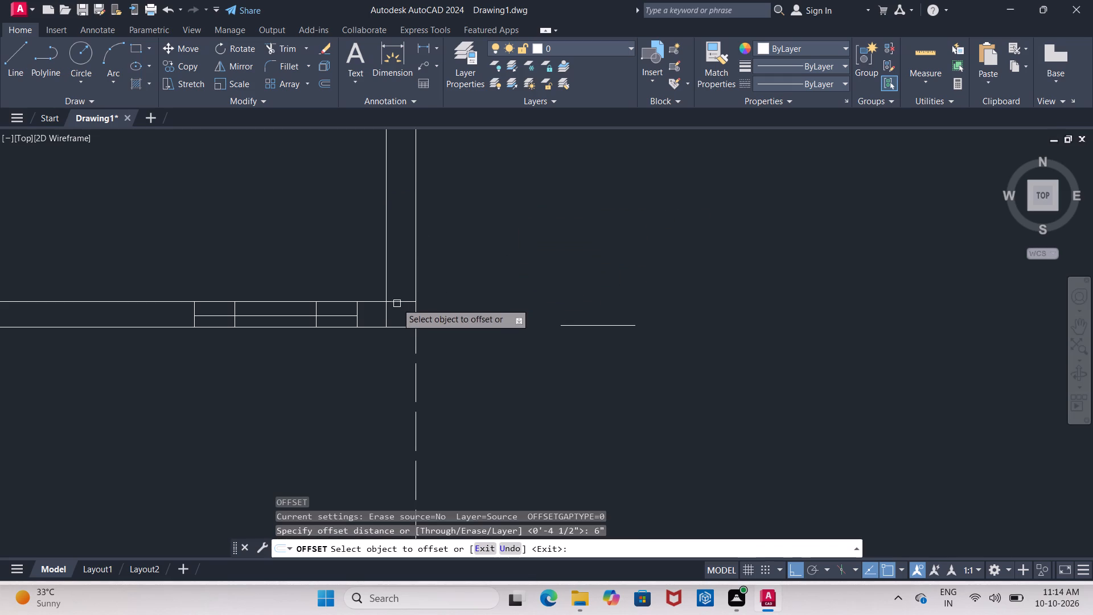
{"action": "left_click", "coordinate": [397, 302]}
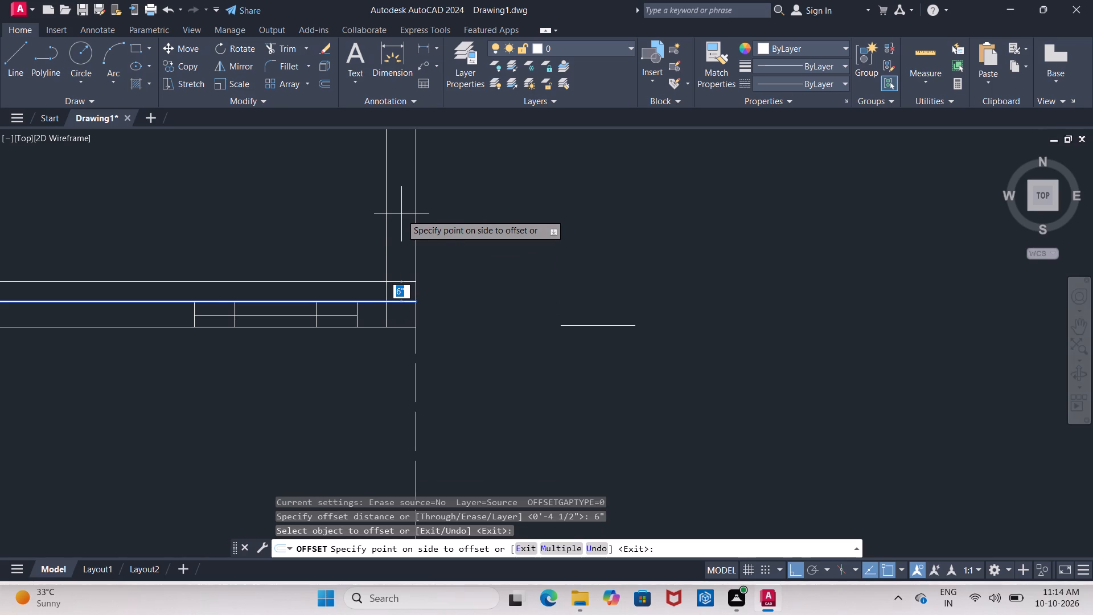
{"action": "key", "text": "BackSpace"}
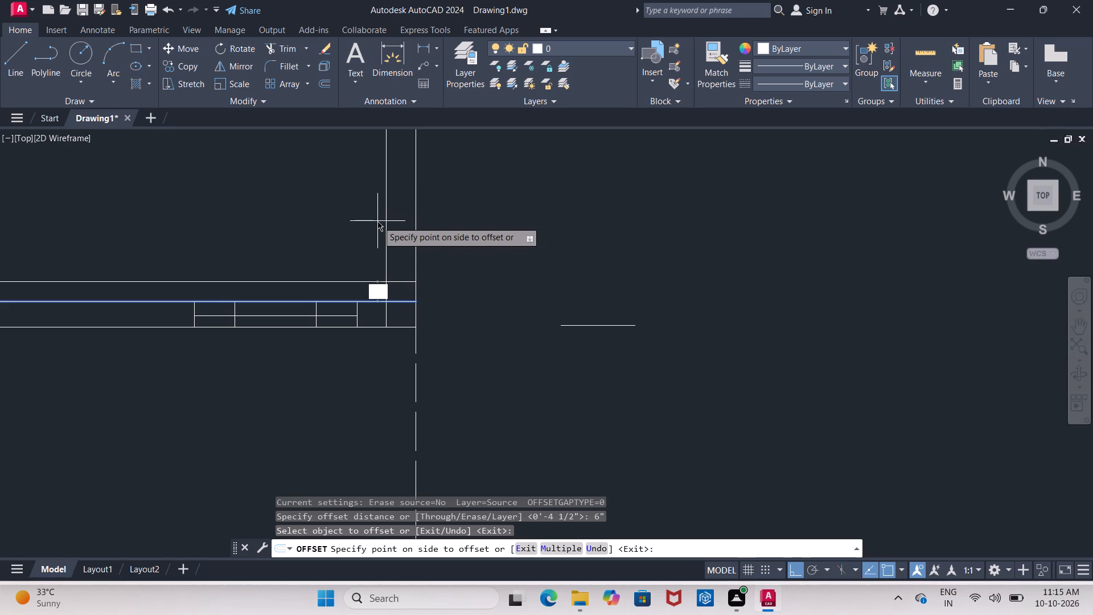
{"action": "key", "text": "9"}
{"action": "key", "text": "shift+quotedbl"}
{"action": "key", "text": "Return"}
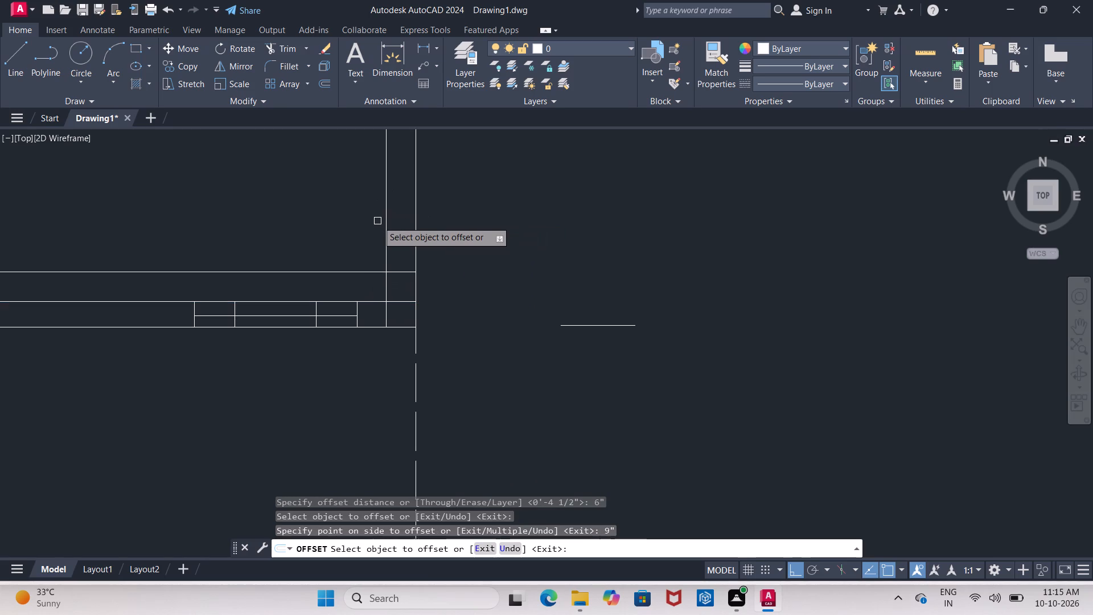
{"action": "key", "text": "Escape"}
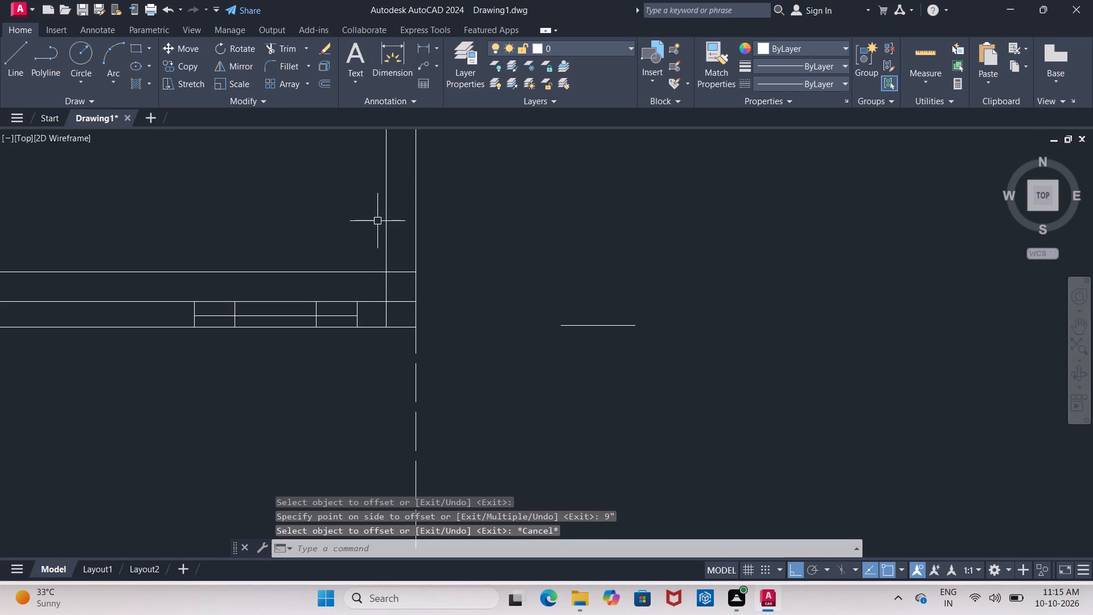
Trim the new offset line inside the front right room, leaving only the piece across the right wall's thickness.
{"action": "type", "text": "tr"}
{"action": "key", "text": "Return"}
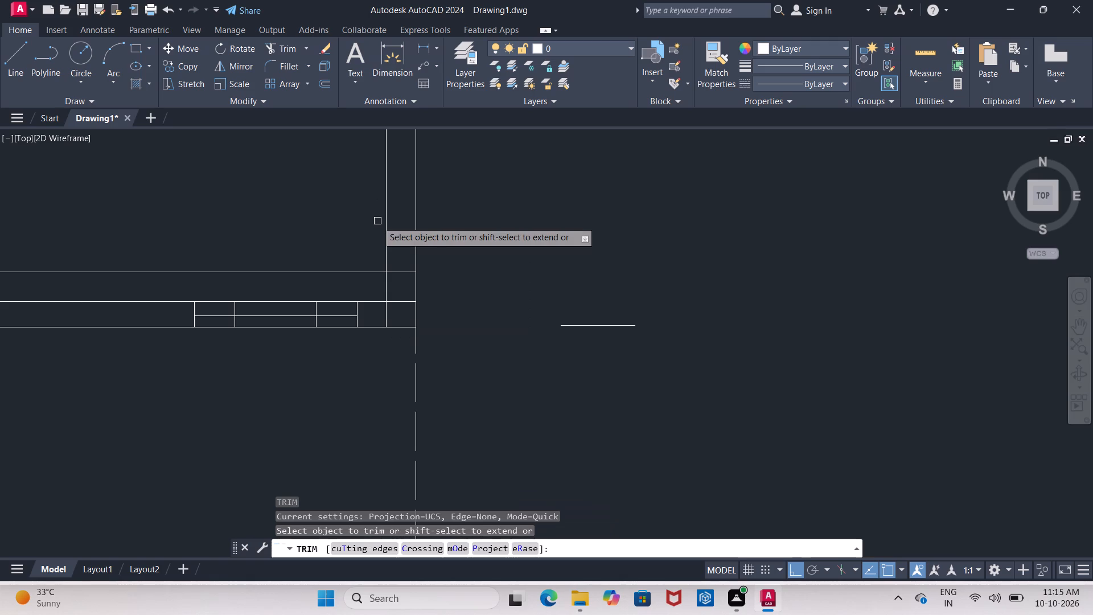
{"action": "left_click", "coordinate": [370, 269]}
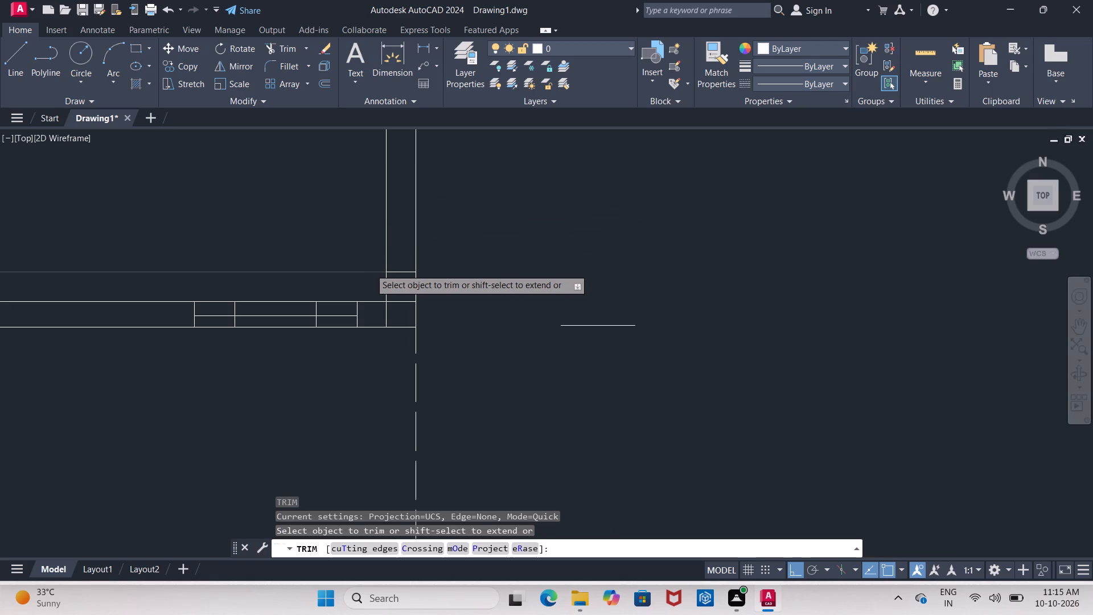
{"action": "key", "text": "Escape"}
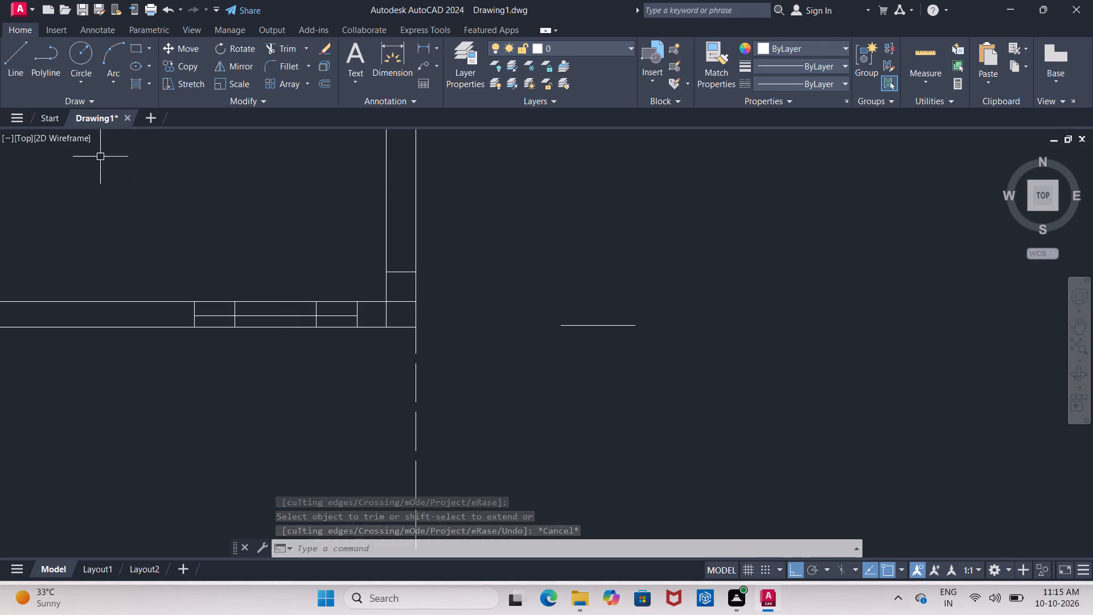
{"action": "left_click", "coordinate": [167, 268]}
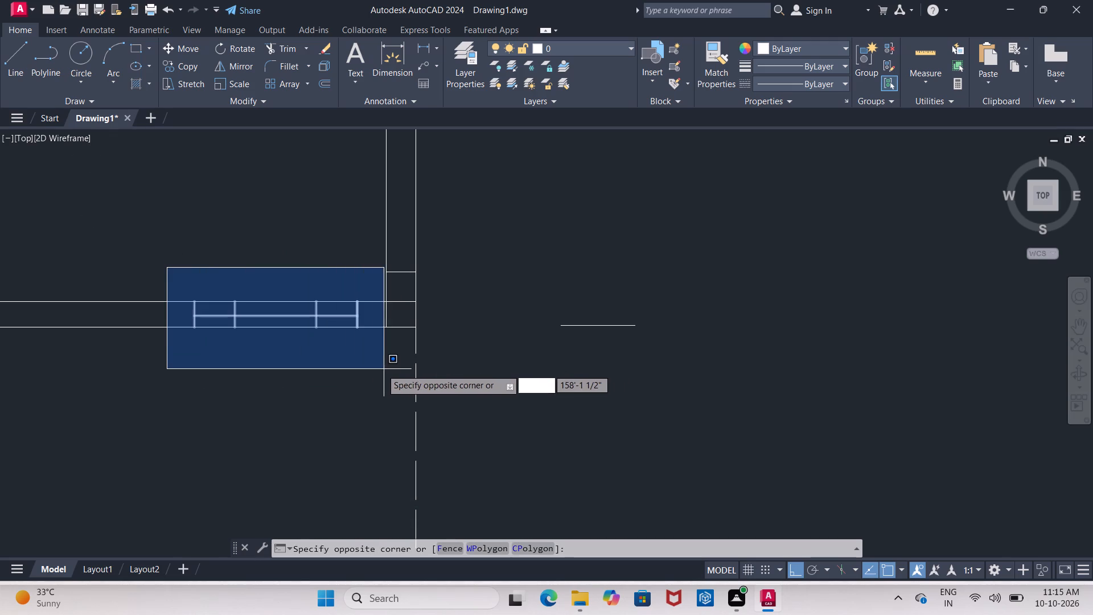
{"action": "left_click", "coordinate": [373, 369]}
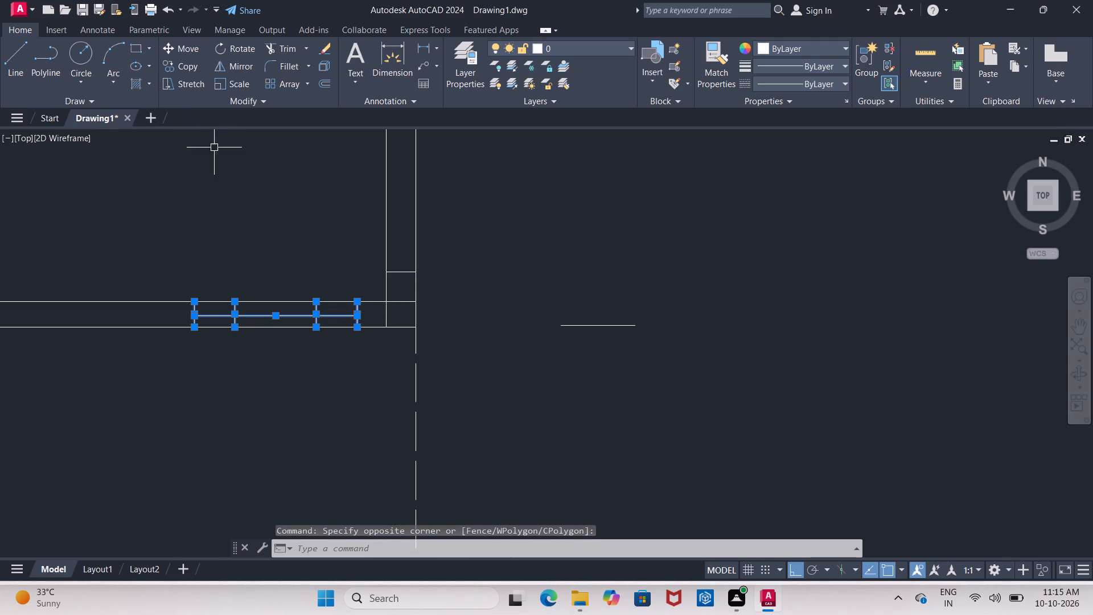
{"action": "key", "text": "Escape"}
Copy the front left room's left-wall window into the right wall, its lower end at the short line across the wall near the front corner.
{"action": "scroll", "coordinate": [223, 162], "scroll_direction": "down", "scroll_amount": 1}
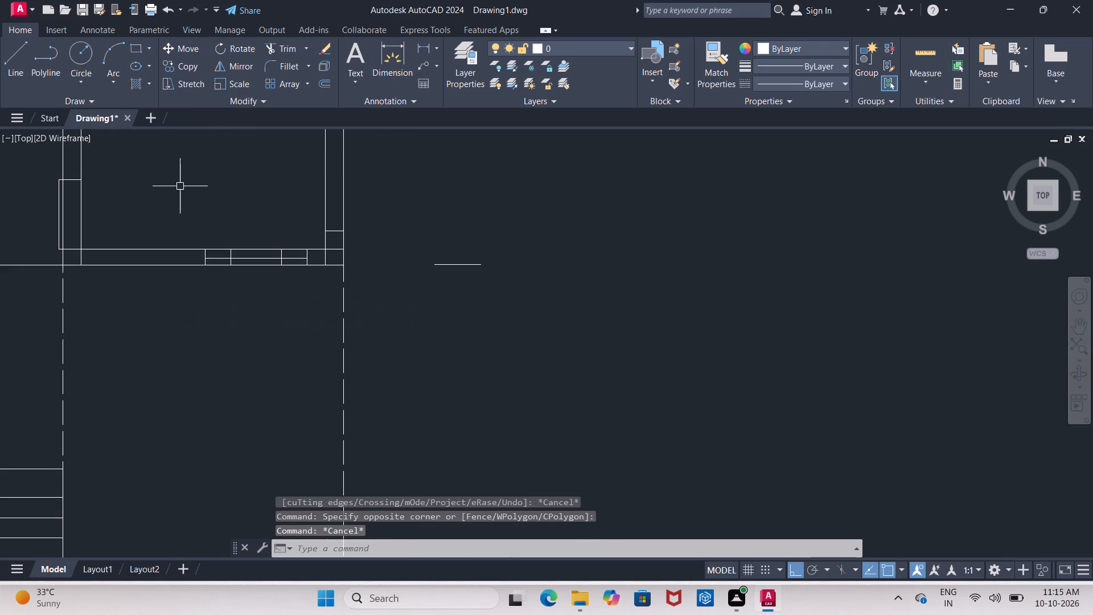
{"action": "middle_click_drag", "start_coordinate": [187, 195], "coordinate": [500, 261]}
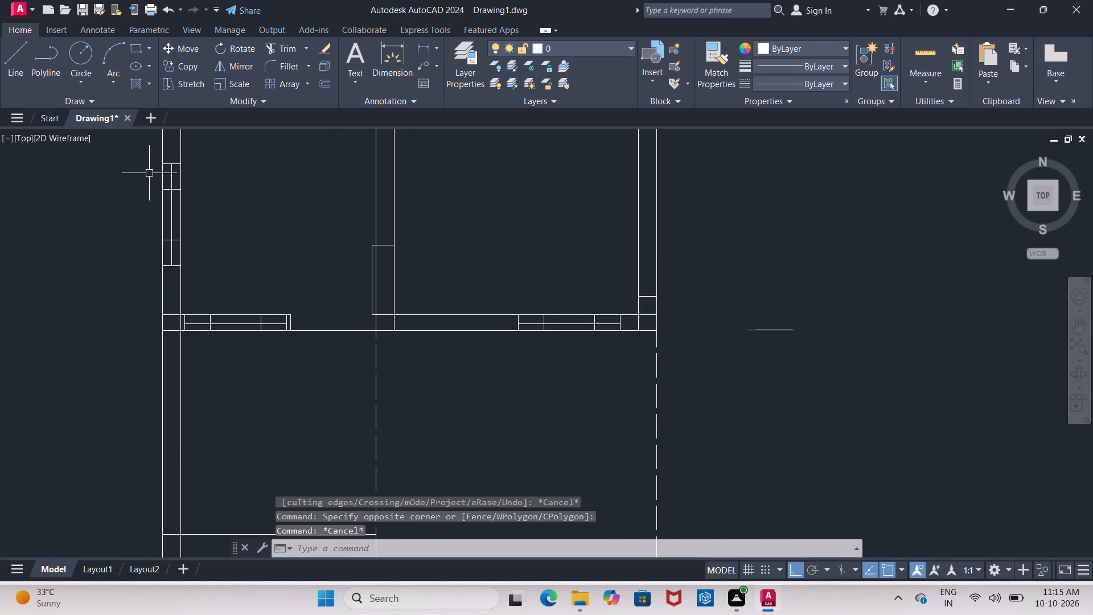
{"action": "left_click", "coordinate": [141, 156]}
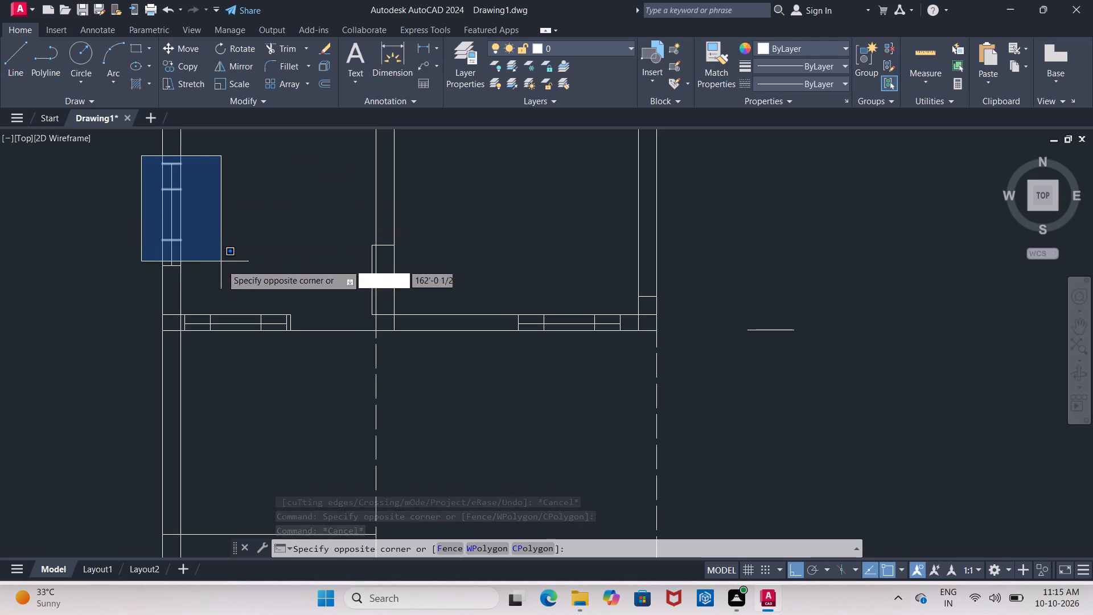
{"action": "left_click", "coordinate": [221, 276]}
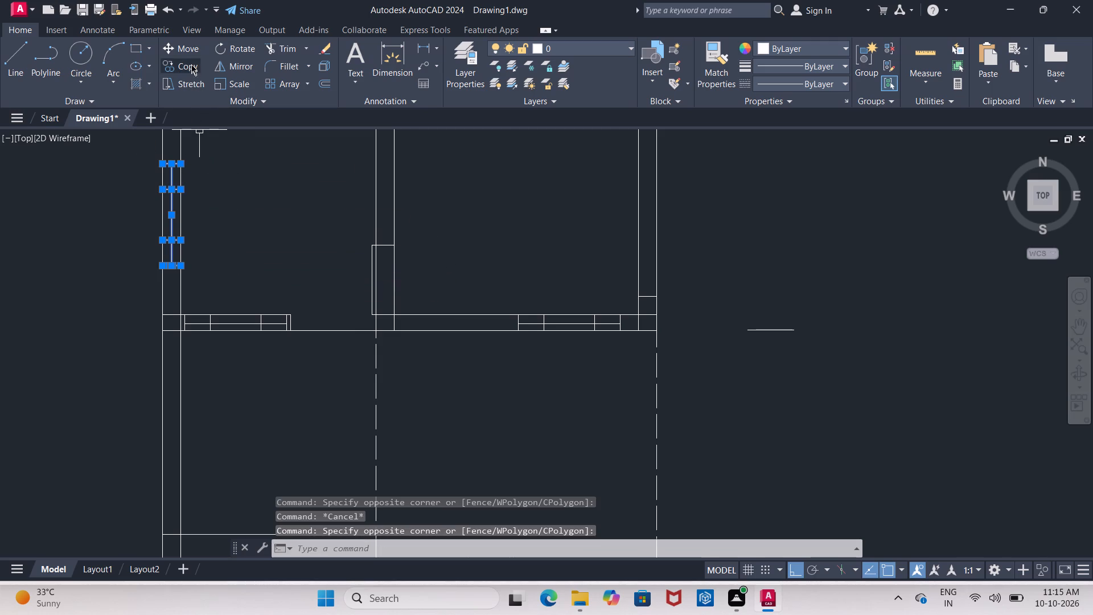
{"action": "left_click", "coordinate": [191, 64]}
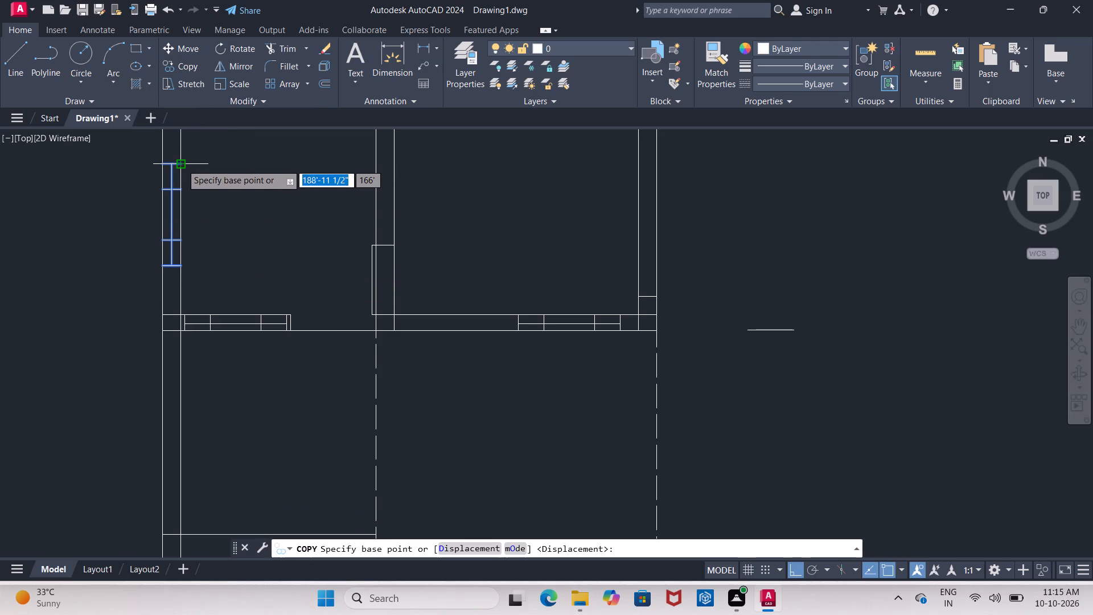
{"action": "left_click", "coordinate": [180, 266]}
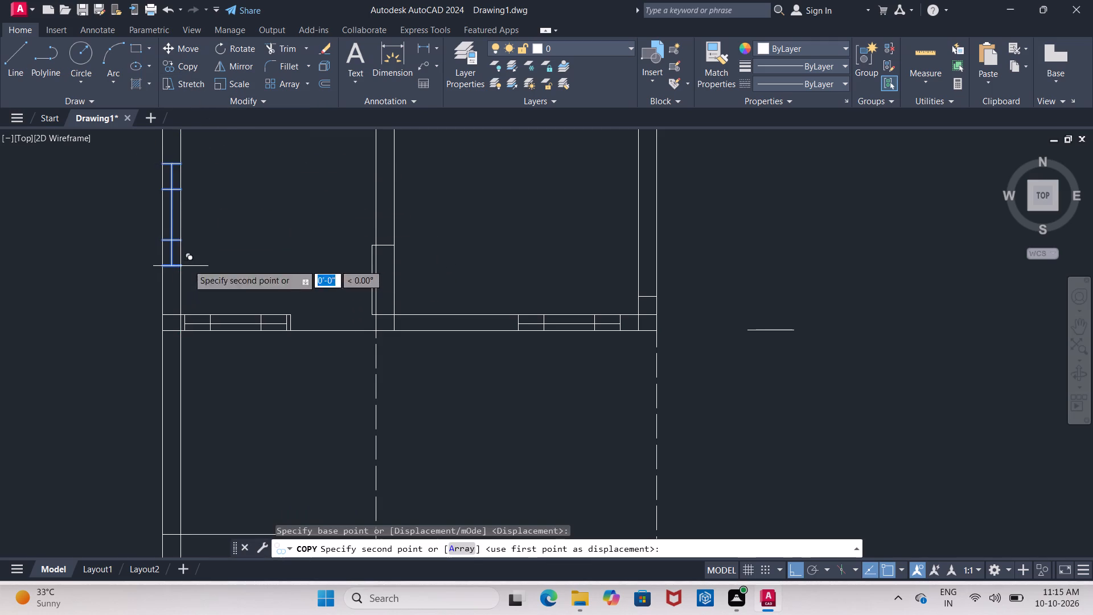
{"action": "middle_click_drag", "start_coordinate": [568, 292], "coordinate": [350, 254]}
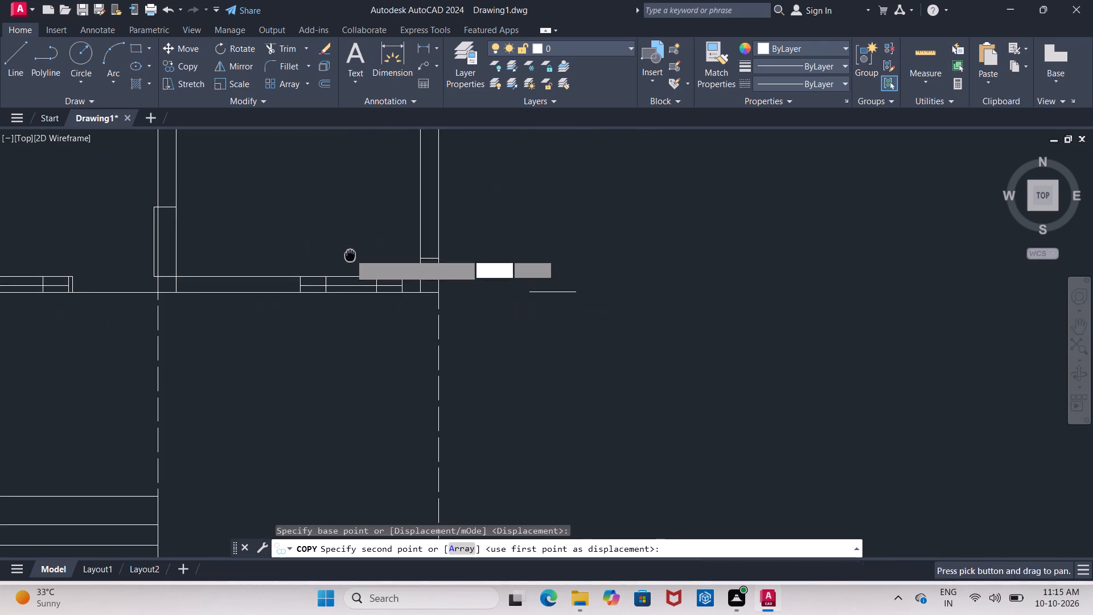
{"action": "scroll", "coordinate": [406, 268], "scroll_direction": "up", "scroll_amount": 2}
{"action": "middle_click_drag", "start_coordinate": [398, 267], "coordinate": [392, 266]}
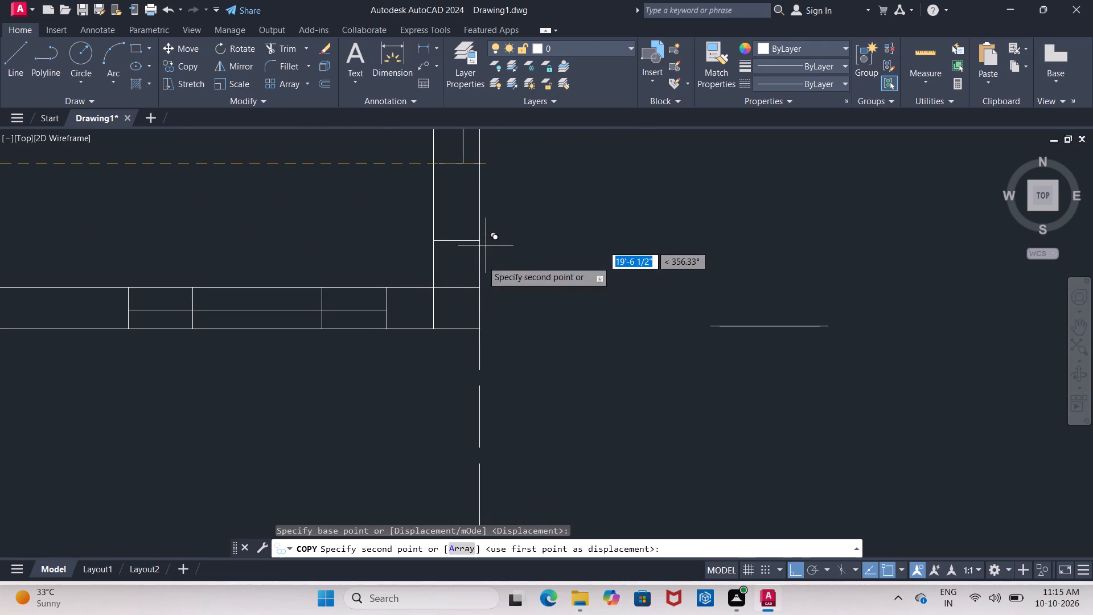
{"action": "left_click", "coordinate": [482, 239]}
{"action": "key", "text": "Escape"}
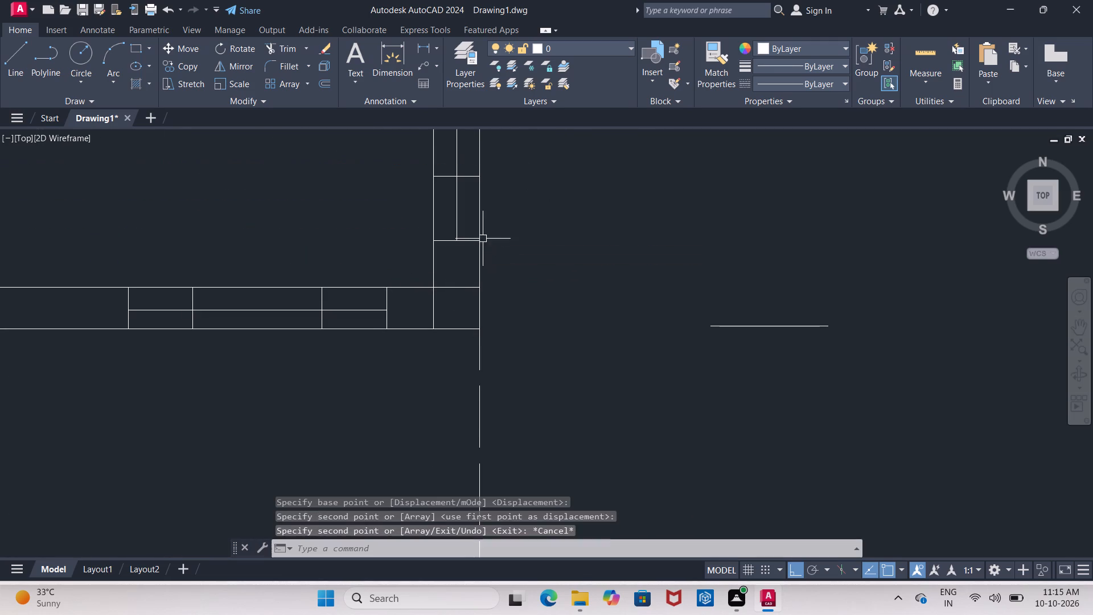
{"action": "scroll", "coordinate": [482, 242], "scroll_direction": "down", "scroll_amount": 2}
{"action": "middle_click_drag", "start_coordinate": [513, 217], "coordinate": [464, 264]}
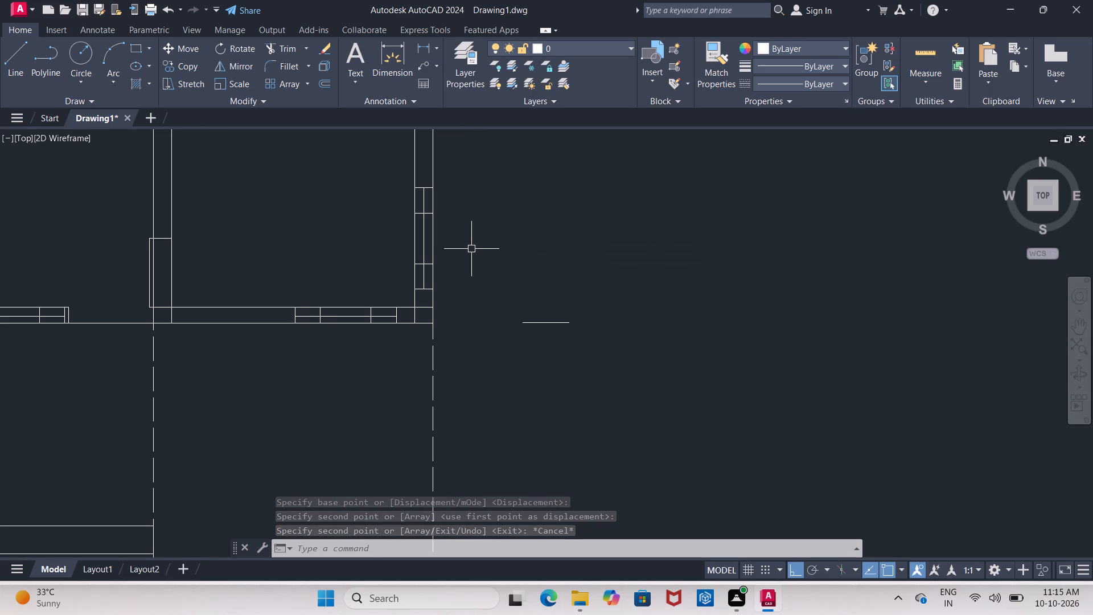
{"action": "key", "text": "Escape"}
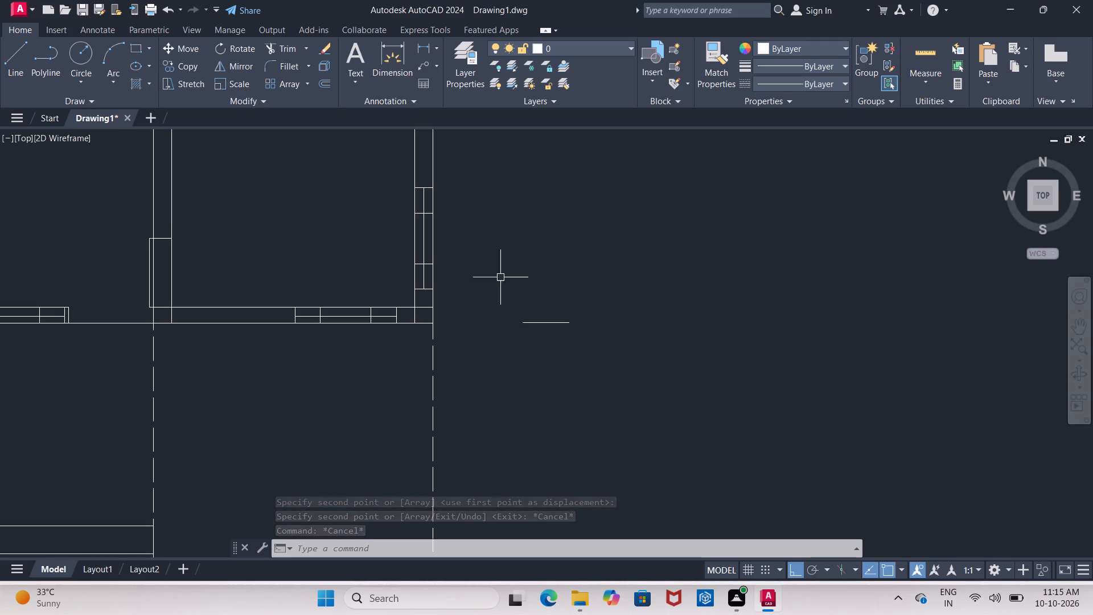
Delete the stray horizontal line outside the plan, beyond the front right corner.
{"action": "left_click", "coordinate": [548, 321]}
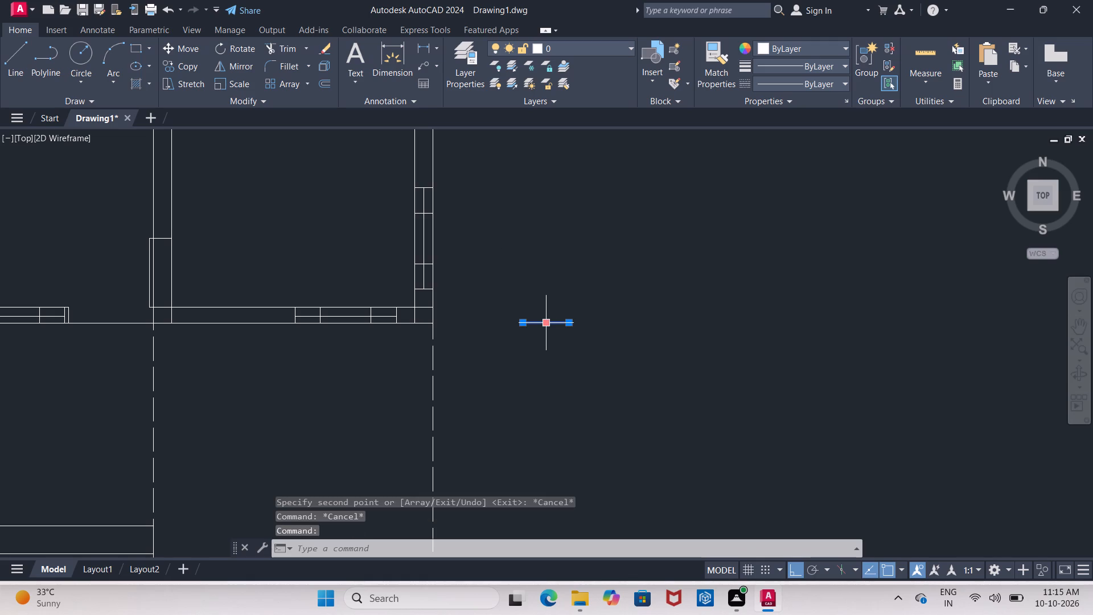
{"action": "key", "text": "Delete"}
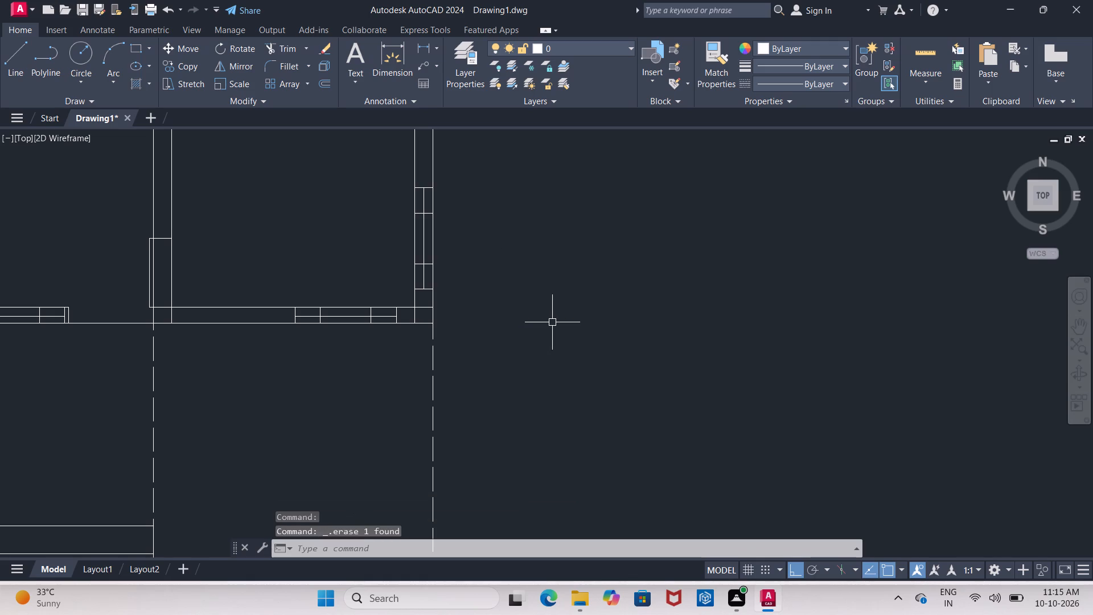
Trim the short top line between the door leaf and the middle wall at the front entrance.
{"action": "middle_click_drag", "start_coordinate": [236, 284], "coordinate": [402, 272]}
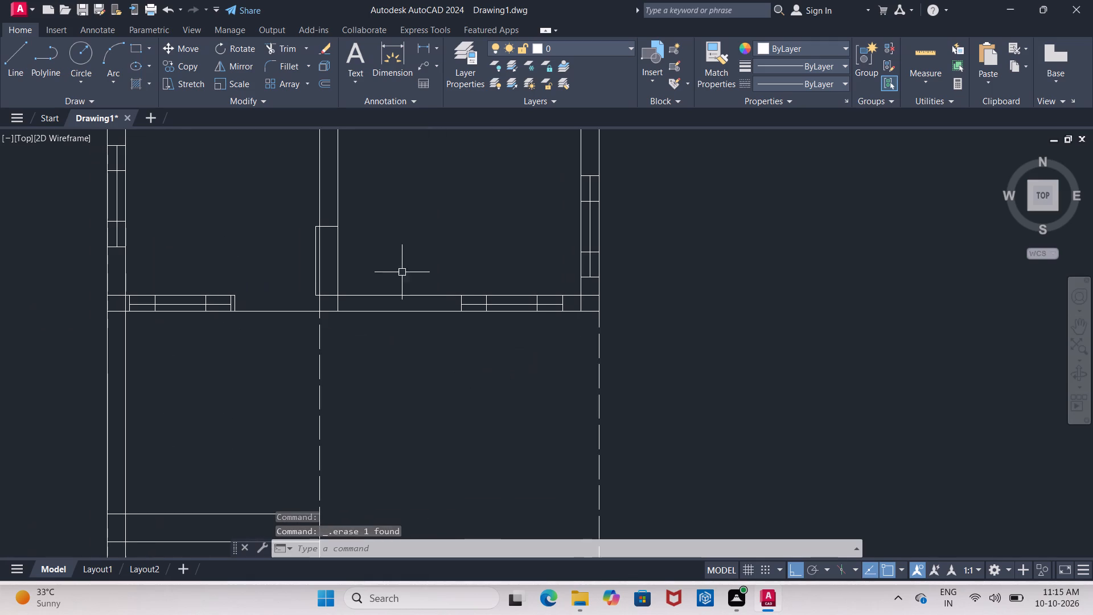
{"action": "scroll", "coordinate": [275, 293], "scroll_direction": "up", "scroll_amount": 1}
{"action": "middle_click_drag", "start_coordinate": [274, 293], "coordinate": [248, 301]}
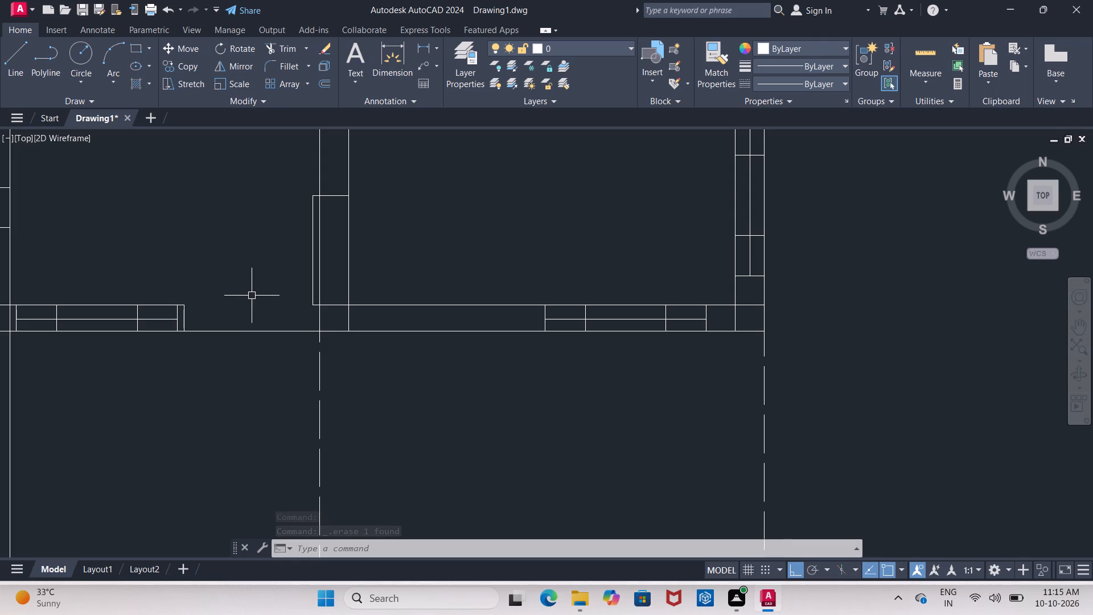
{"action": "type", "text": "tr"}
{"action": "key", "text": "Return"}
{"action": "key", "text": "Return"}
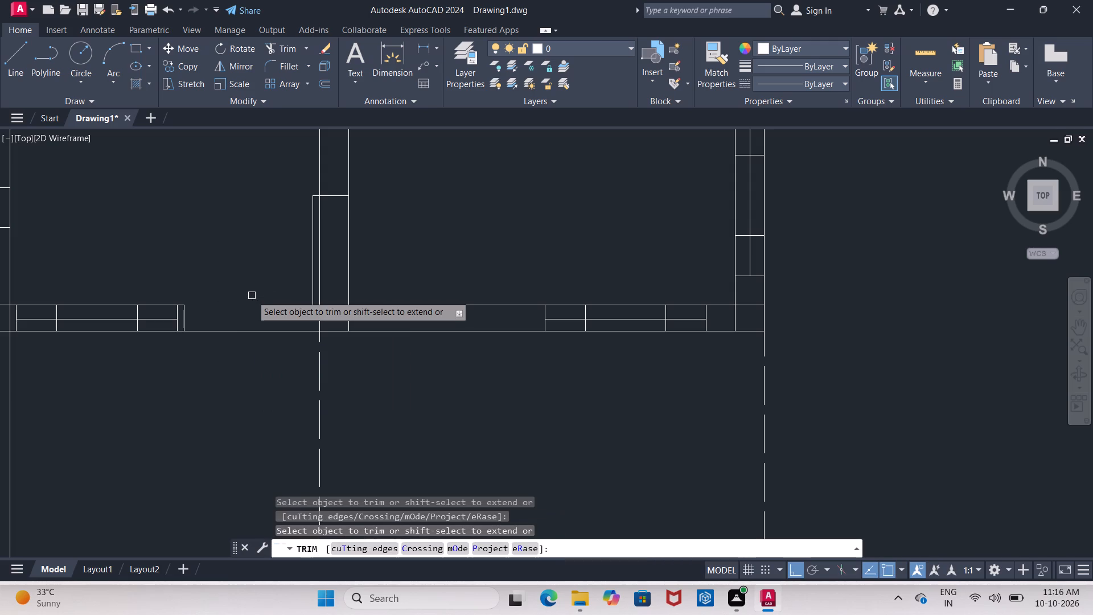
{"action": "scroll", "coordinate": [308, 215], "scroll_direction": "up", "scroll_amount": 2}
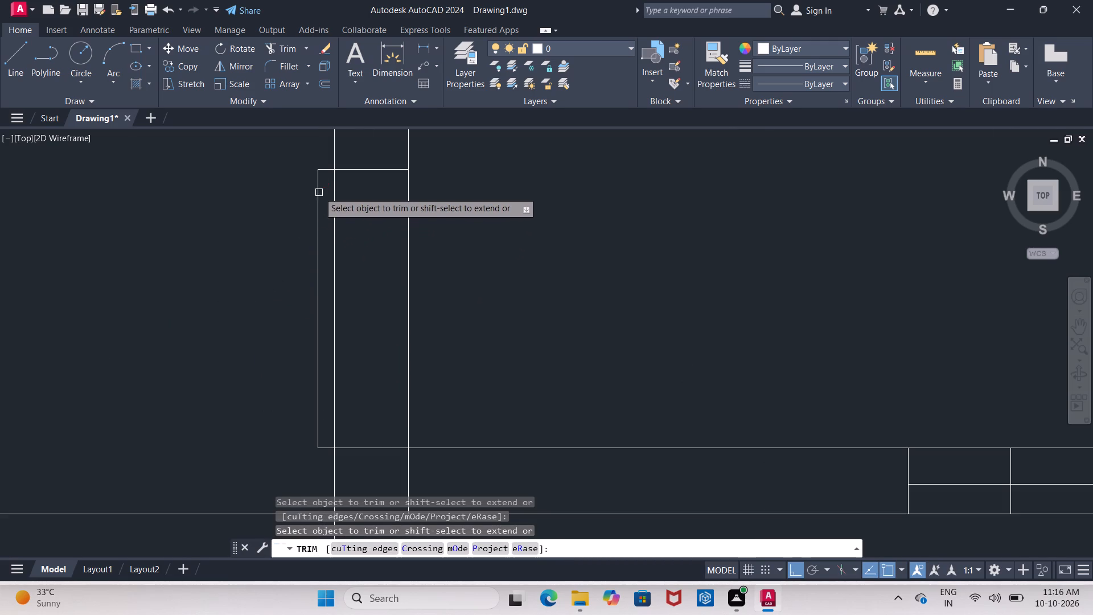
{"action": "left_click", "coordinate": [329, 169]}
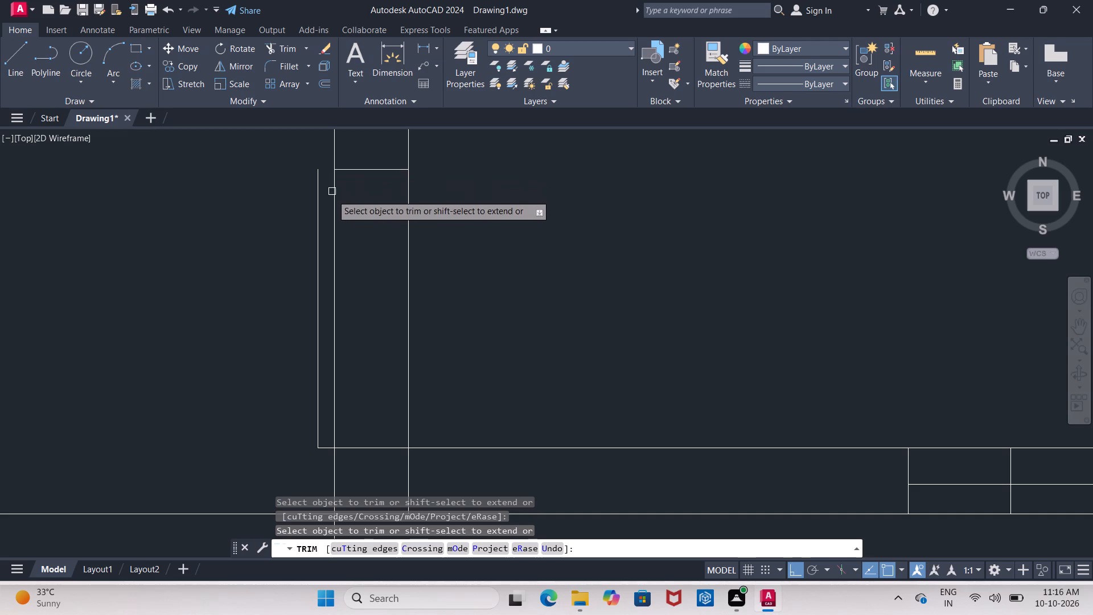
Trim the front wall's outer line across the entrance door opening, between the left window's jamb and the middle wall.
{"action": "middle_click_drag", "start_coordinate": [243, 458], "coordinate": [174, 355]}
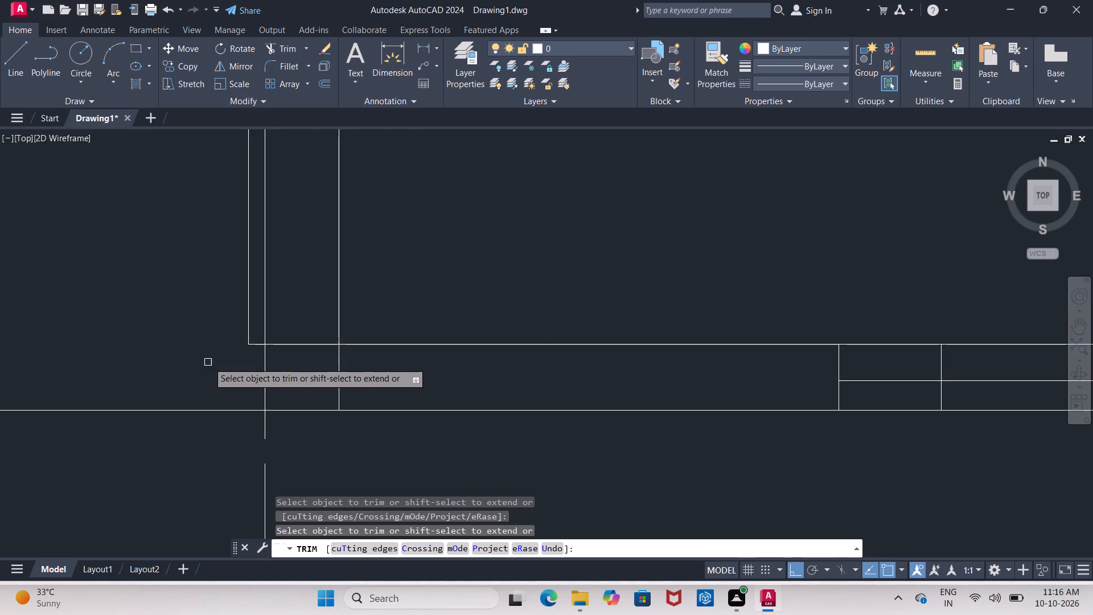
{"action": "scroll", "coordinate": [244, 362], "scroll_direction": "down", "scroll_amount": 2}
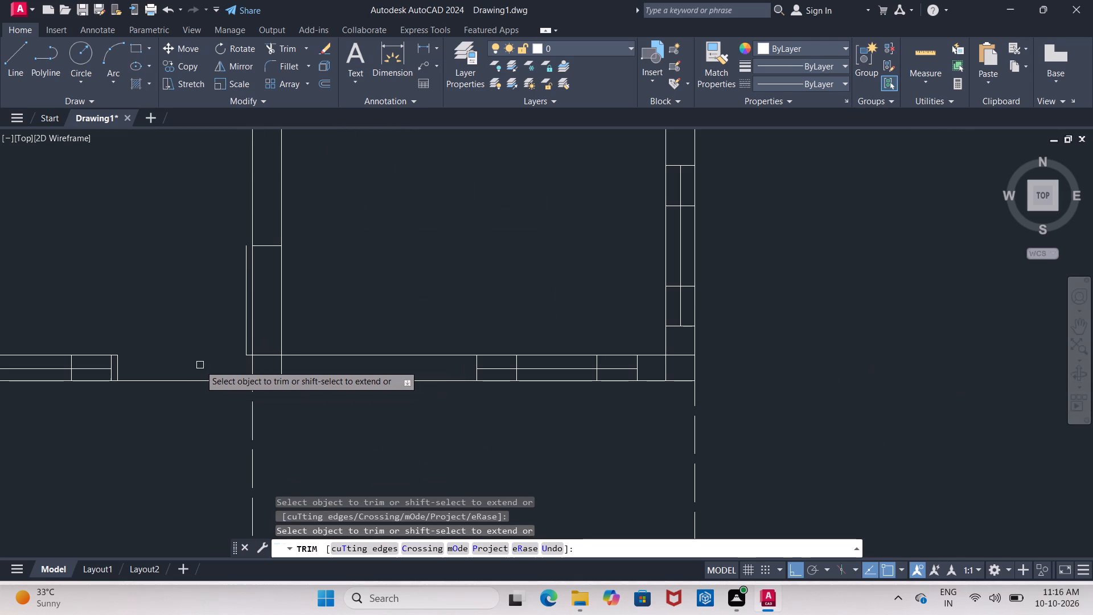
{"action": "middle_click_drag", "start_coordinate": [200, 364], "coordinate": [185, 339]}
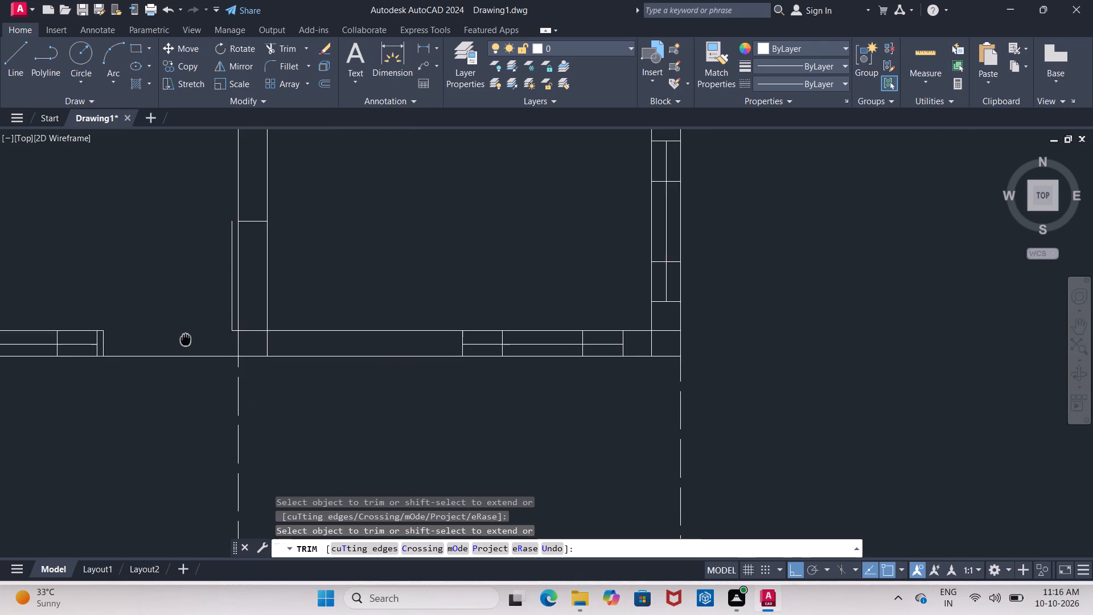
{"action": "middle_click_drag", "start_coordinate": [185, 339], "coordinate": [178, 329]}
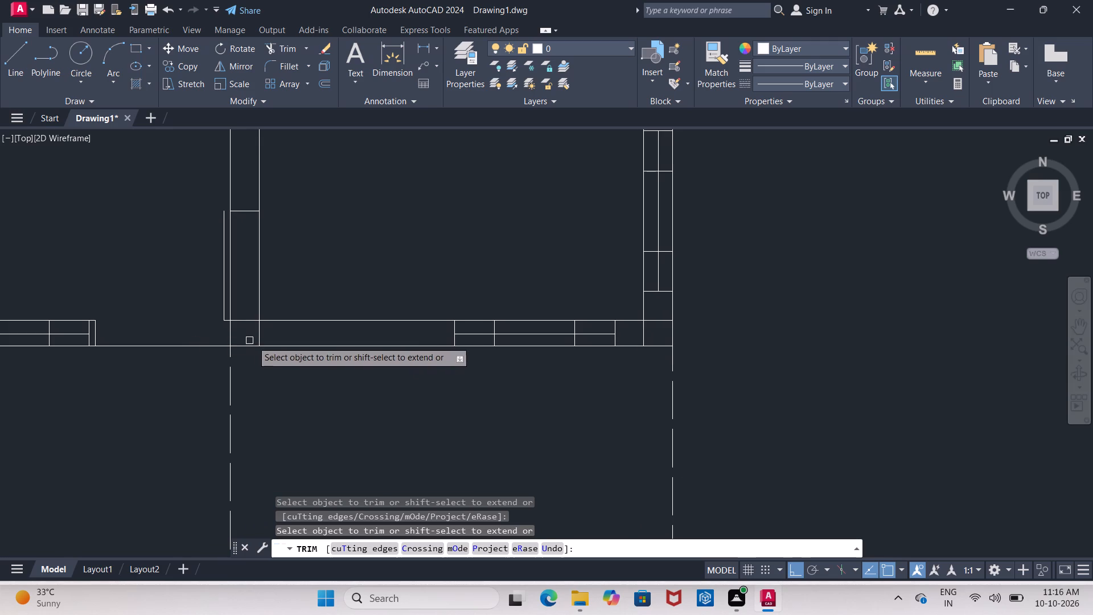
{"action": "middle_click_drag", "start_coordinate": [258, 359], "coordinate": [289, 356]}
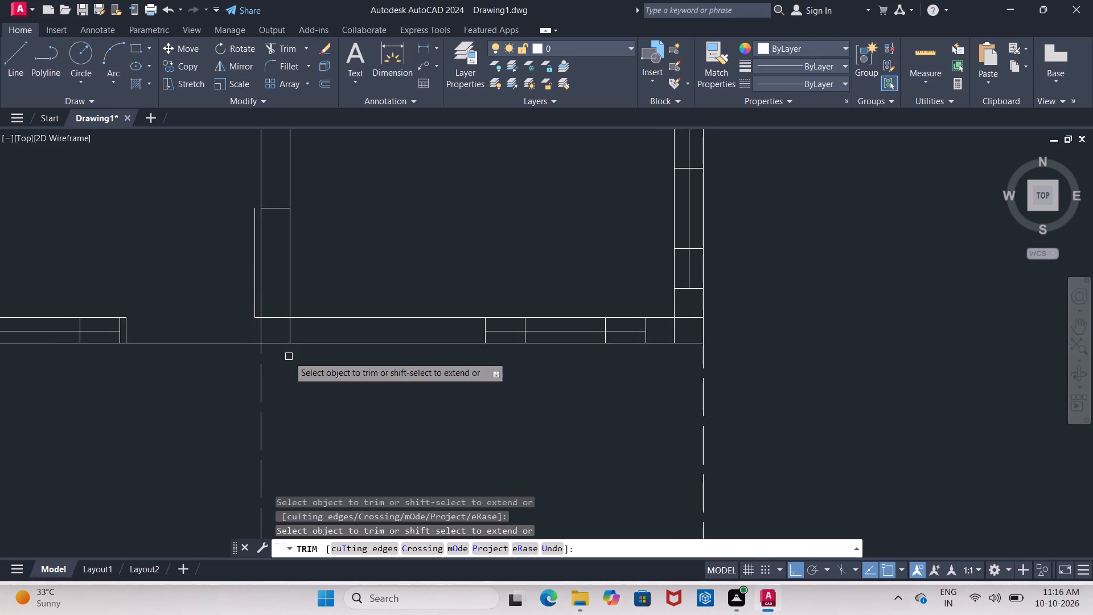
{"action": "left_click", "coordinate": [168, 344]}
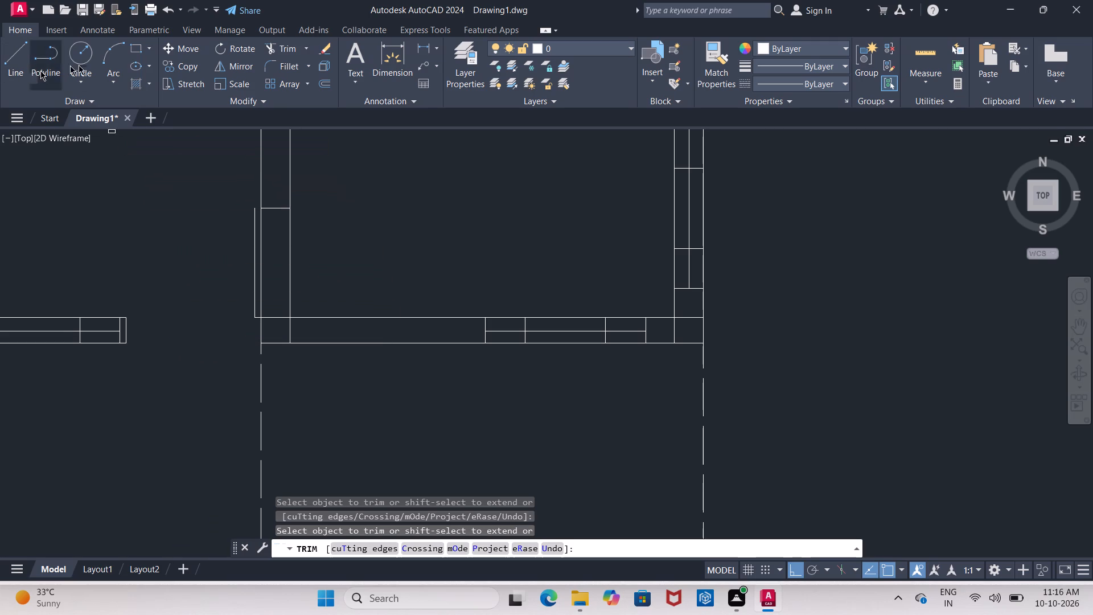
Draw the entrance door swing as a Start, End, Direction arc from the left jamb's outer corner to the door leaf's upper end.
{"action": "left_click", "coordinate": [117, 84]}
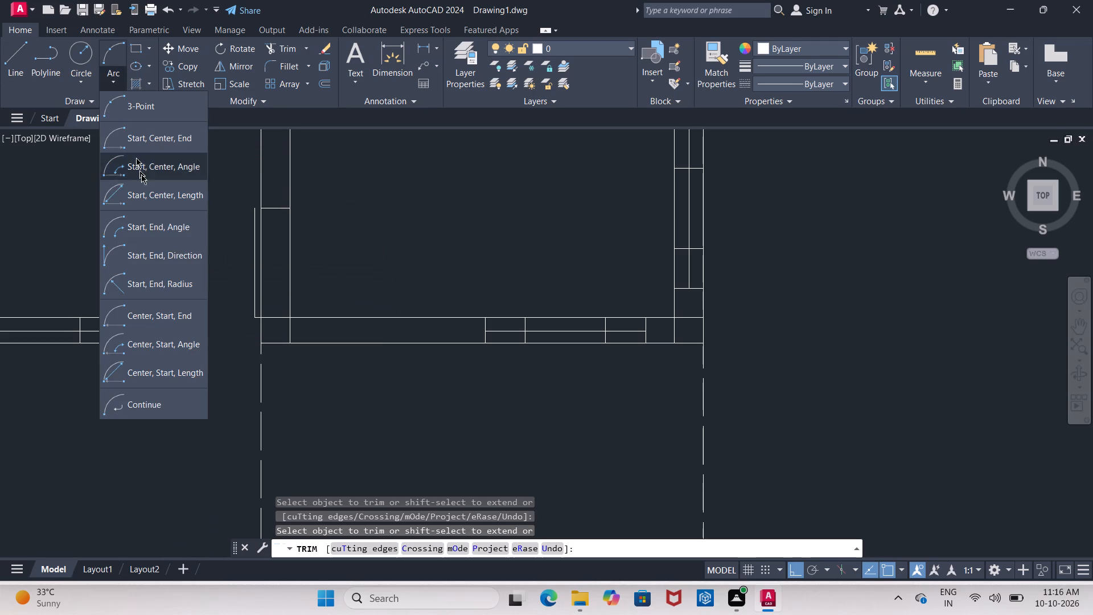
{"action": "left_click", "coordinate": [154, 254]}
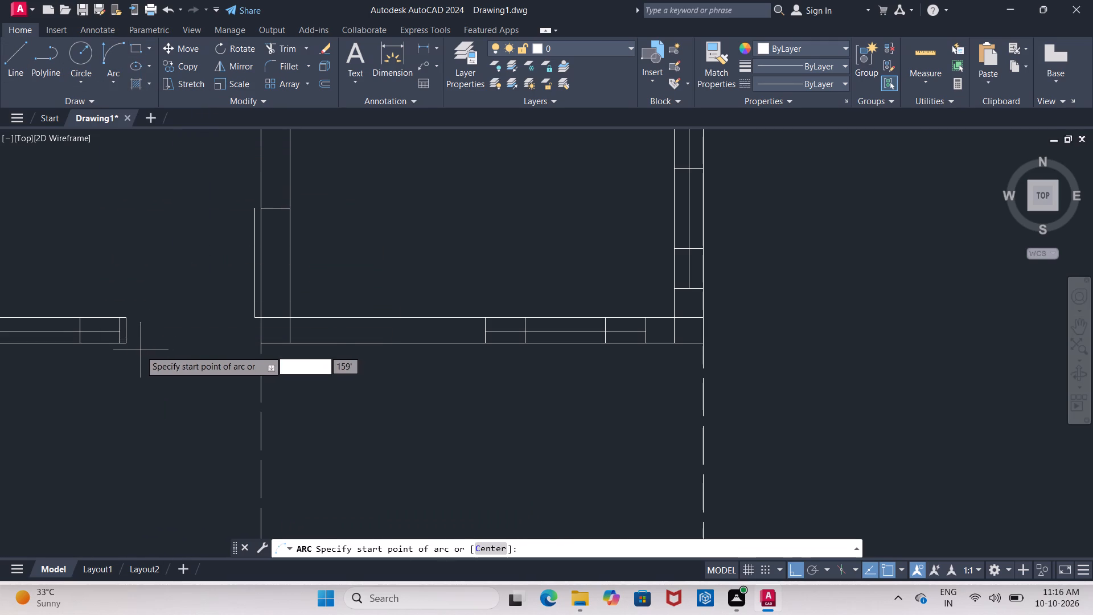
{"action": "left_click", "coordinate": [126, 341]}
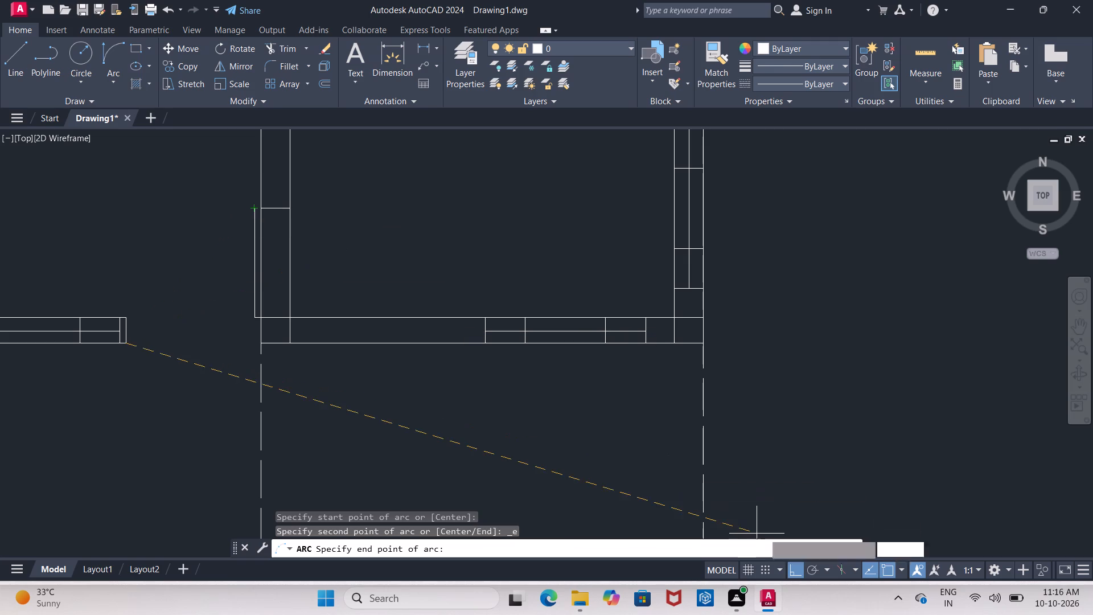
{"action": "left_click", "coordinate": [252, 211]}
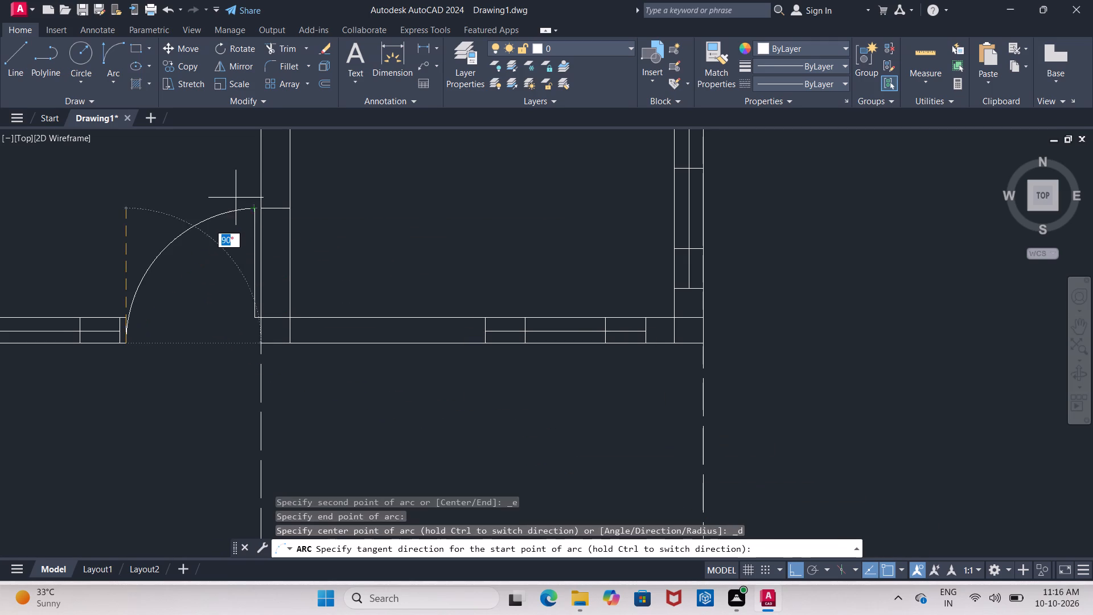
{"action": "left_click", "coordinate": [217, 179]}
Delete the horizontal line crossing the left room between the left outer wall and the middle wall, behind the front door.
{"action": "scroll", "coordinate": [217, 179], "scroll_direction": "down", "scroll_amount": 1}
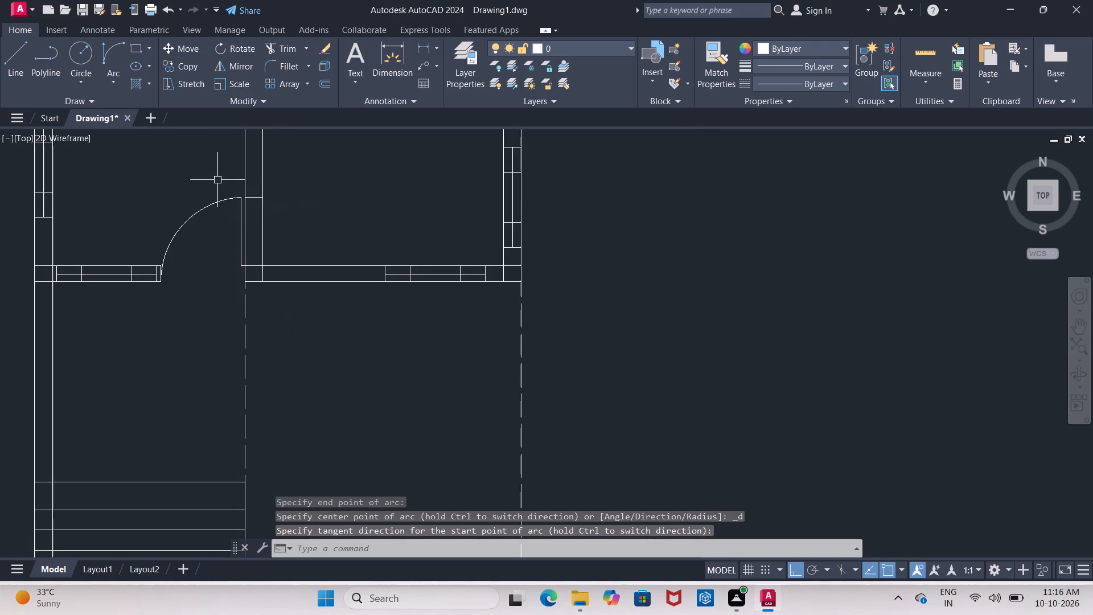
{"action": "middle_click_drag", "start_coordinate": [217, 181], "coordinate": [150, 190]}
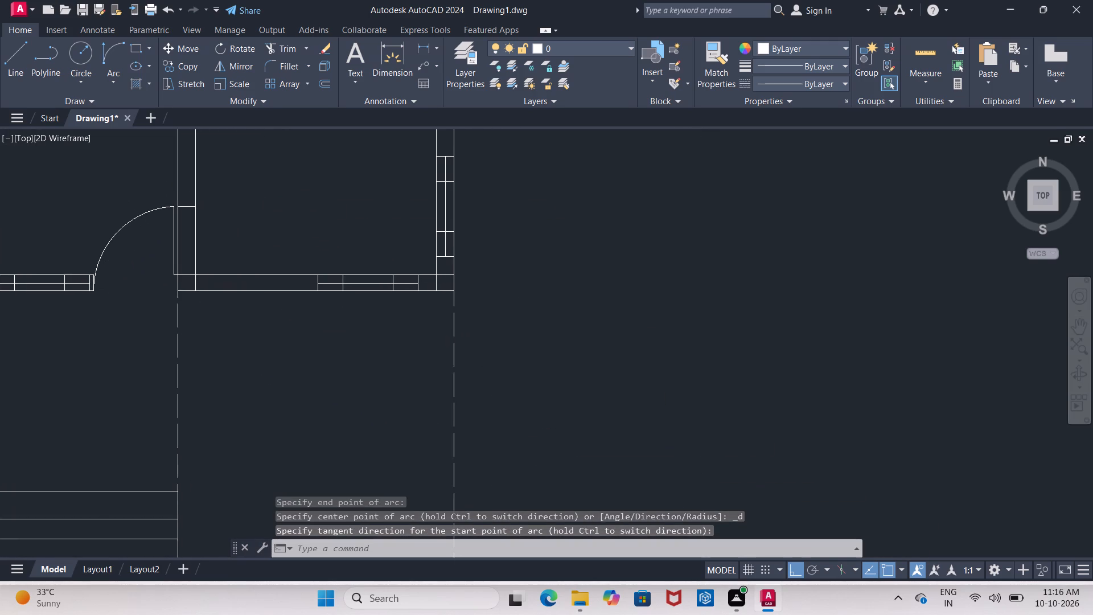
{"action": "scroll", "coordinate": [152, 191], "scroll_direction": "down", "scroll_amount": 1}
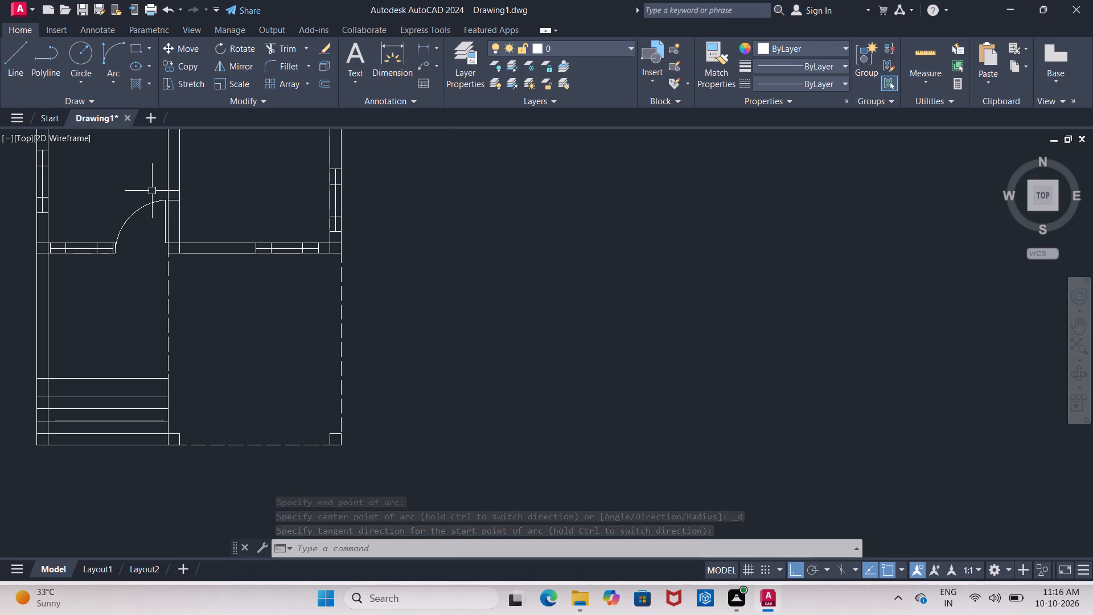
{"action": "middle_click_drag", "start_coordinate": [152, 191], "coordinate": [138, 194]}
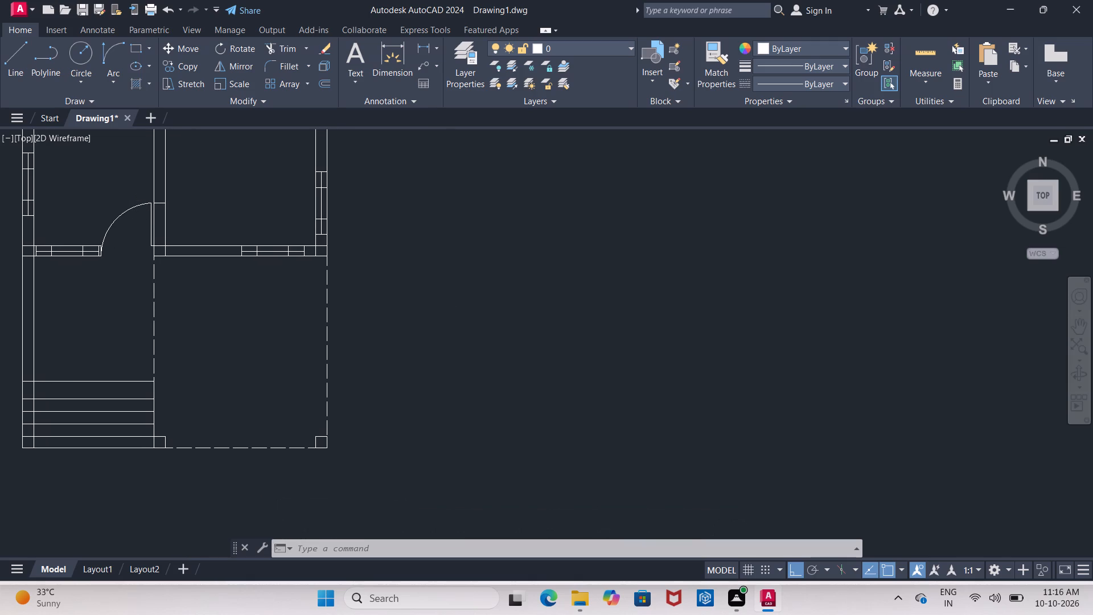
{"action": "middle_click_drag", "start_coordinate": [204, 193], "coordinate": [187, 305]}
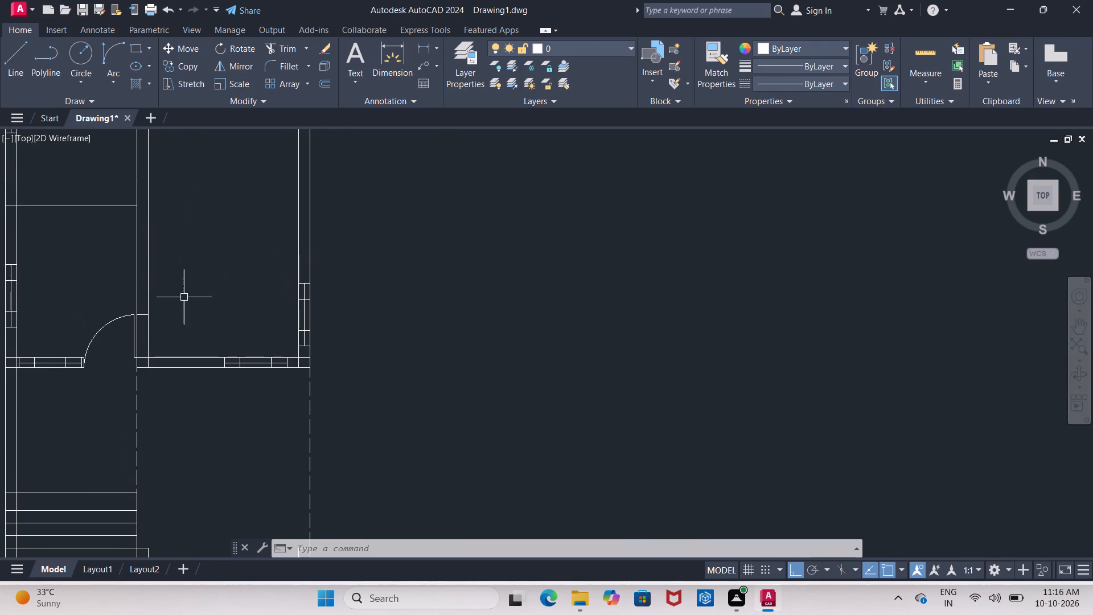
{"action": "middle_click_drag", "start_coordinate": [190, 254], "coordinate": [208, 290]}
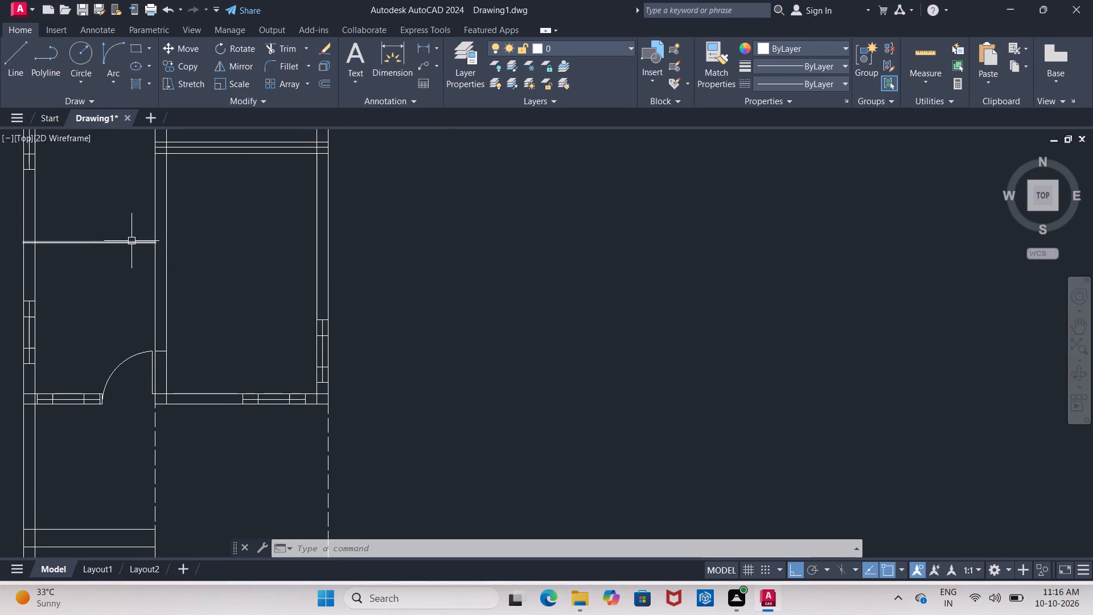
{"action": "left_click", "coordinate": [132, 241]}
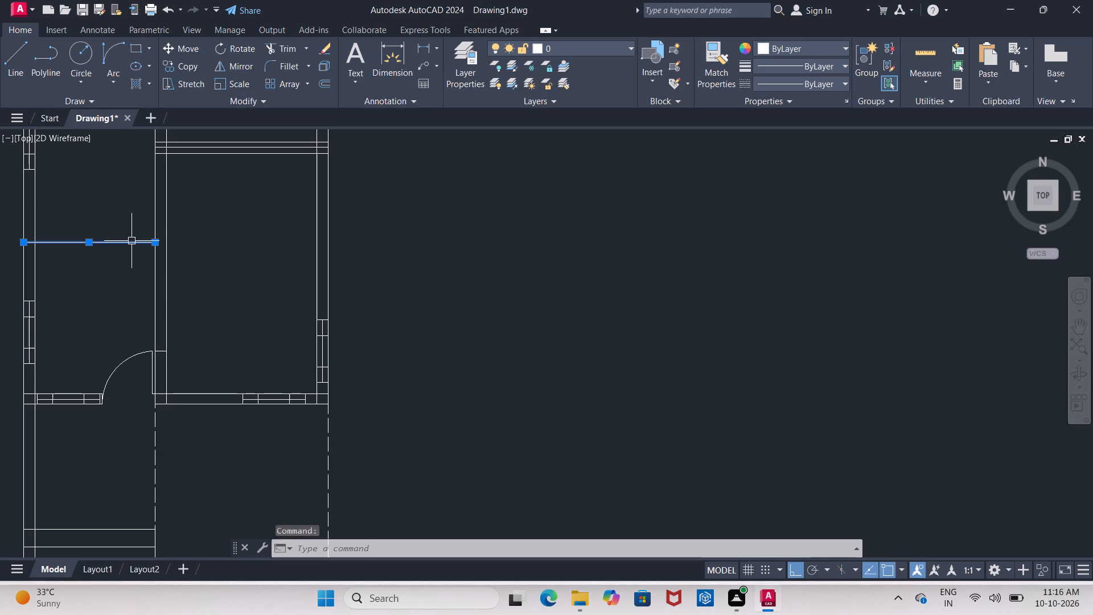
{"action": "key", "text": "Delete"}
Offset the front face line of the partition between the right-hand rooms 2" toward the front of the plan.
{"action": "key", "text": "o"}
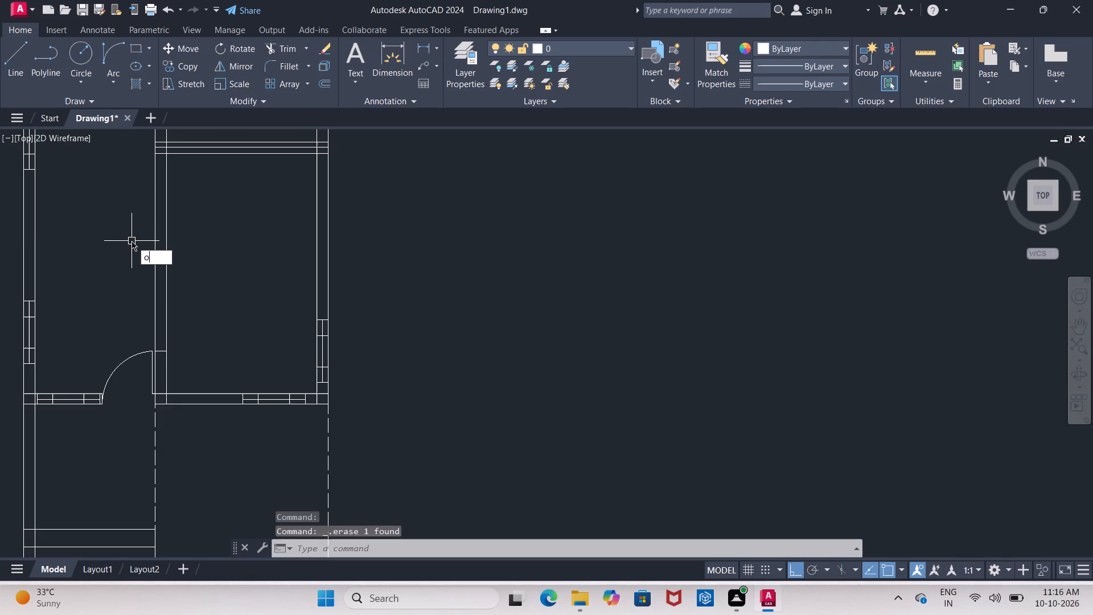
{"action": "key", "text": "Return"}
{"action": "type", "text": "2\""}
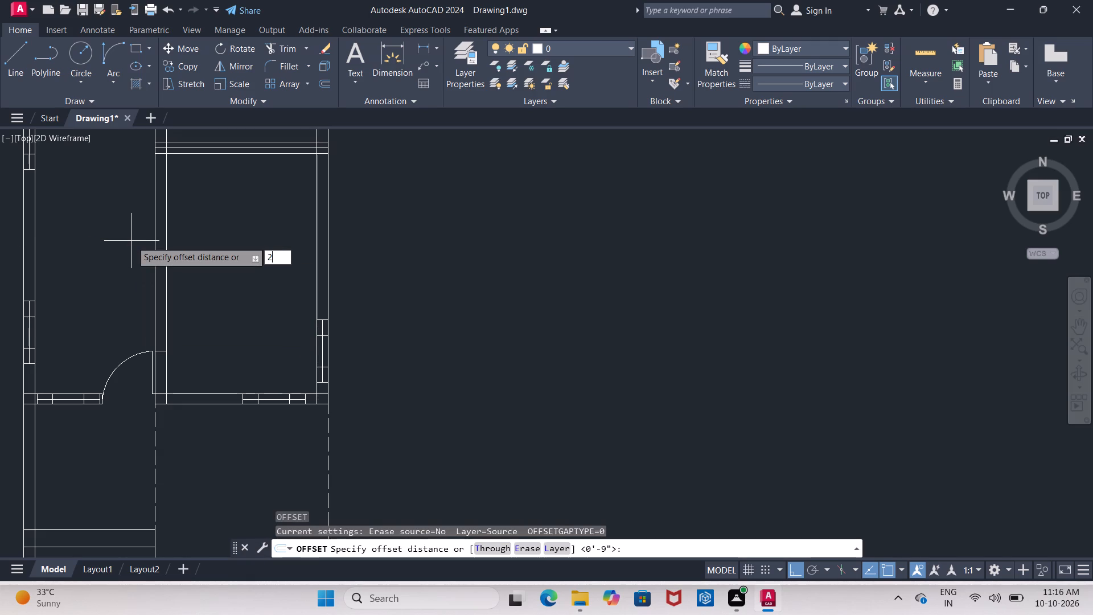
{"action": "key", "text": "Return"}
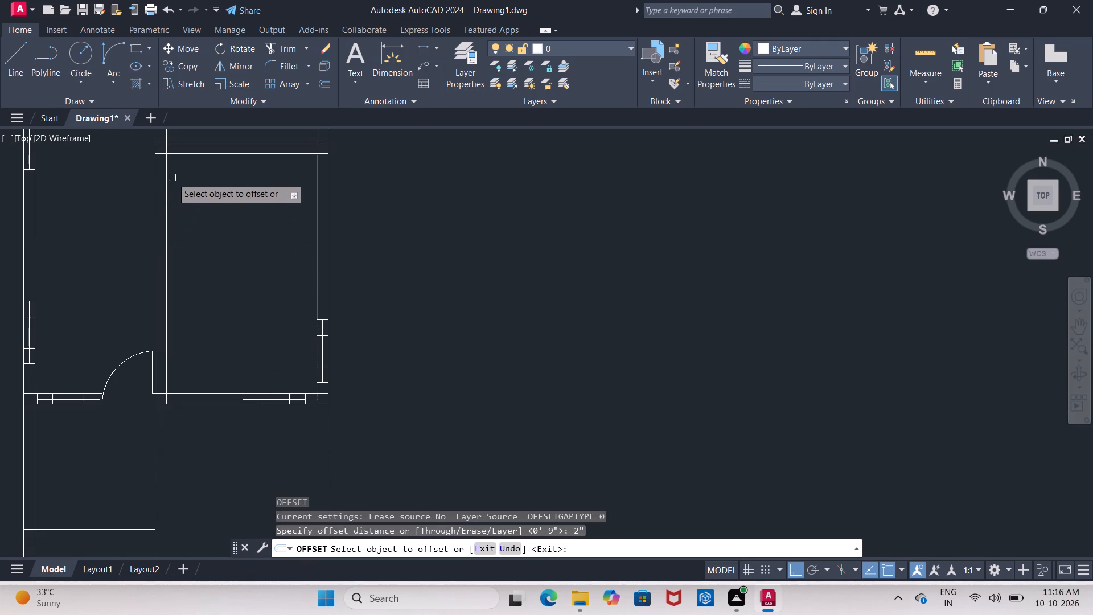
{"action": "middle_click_drag", "start_coordinate": [190, 162], "coordinate": [190, 208]}
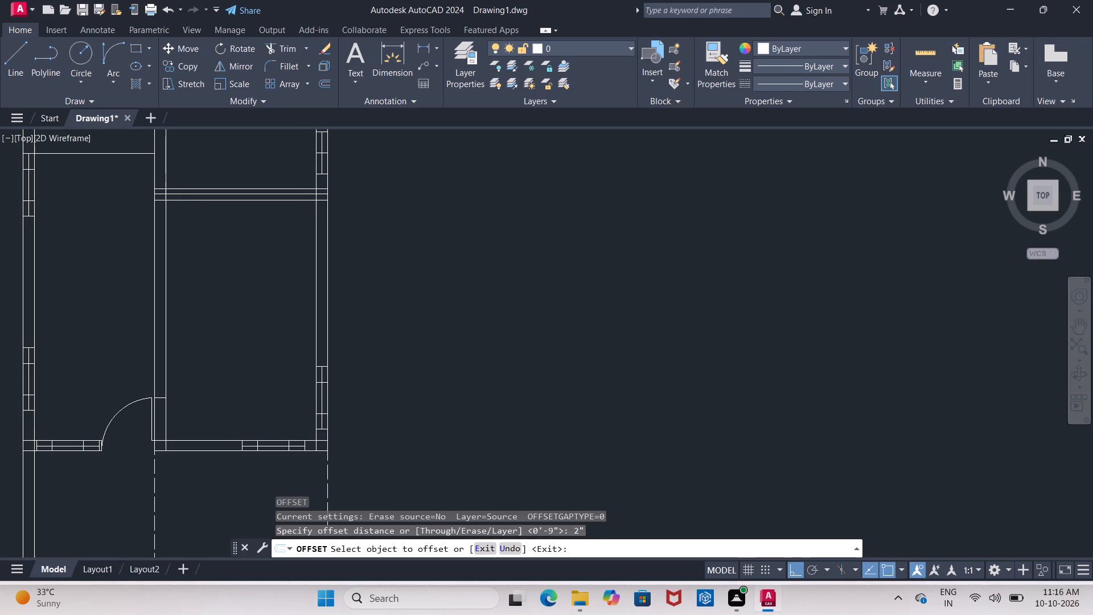
{"action": "scroll", "coordinate": [181, 211], "scroll_direction": "up", "scroll_amount": 1}
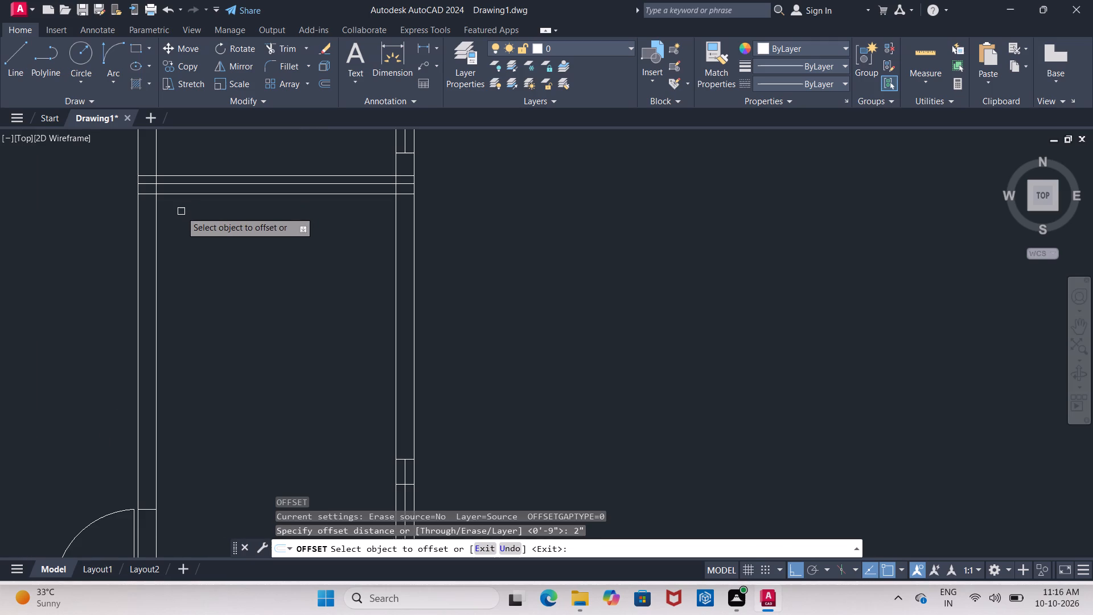
{"action": "scroll", "coordinate": [181, 211], "scroll_direction": "up", "scroll_amount": 1}
{"action": "left_click", "coordinate": [173, 167]}
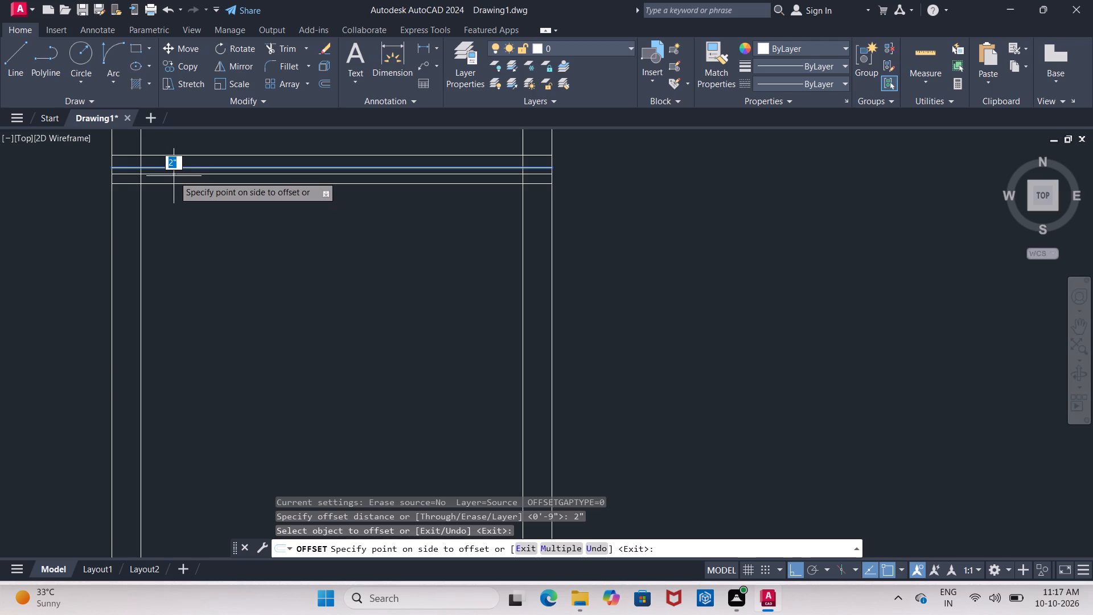
{"action": "left_click", "coordinate": [174, 176]}
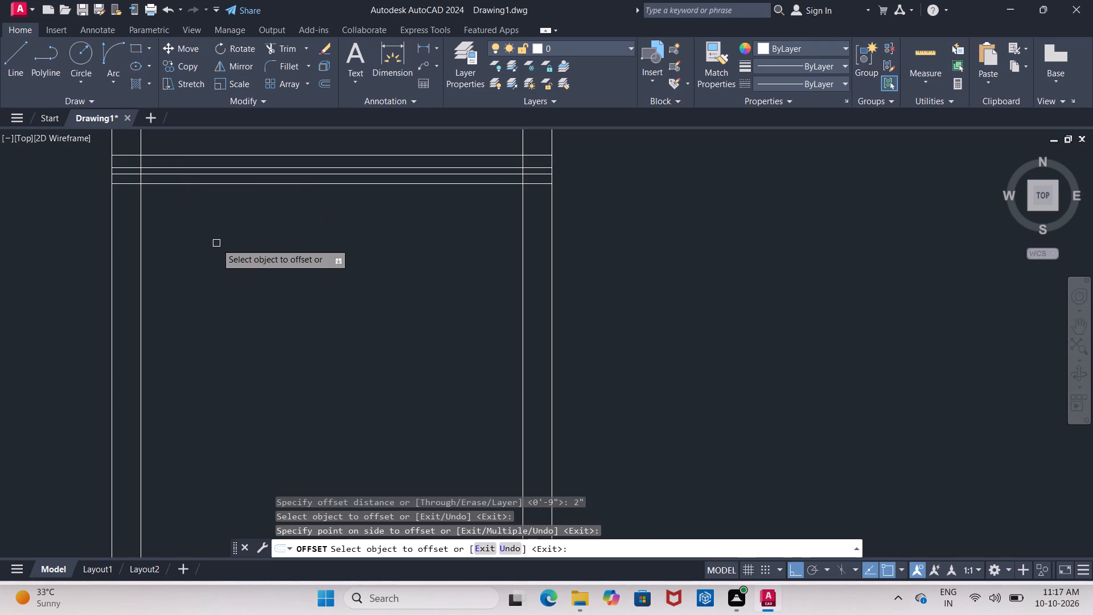
{"action": "key", "text": "Escape"}
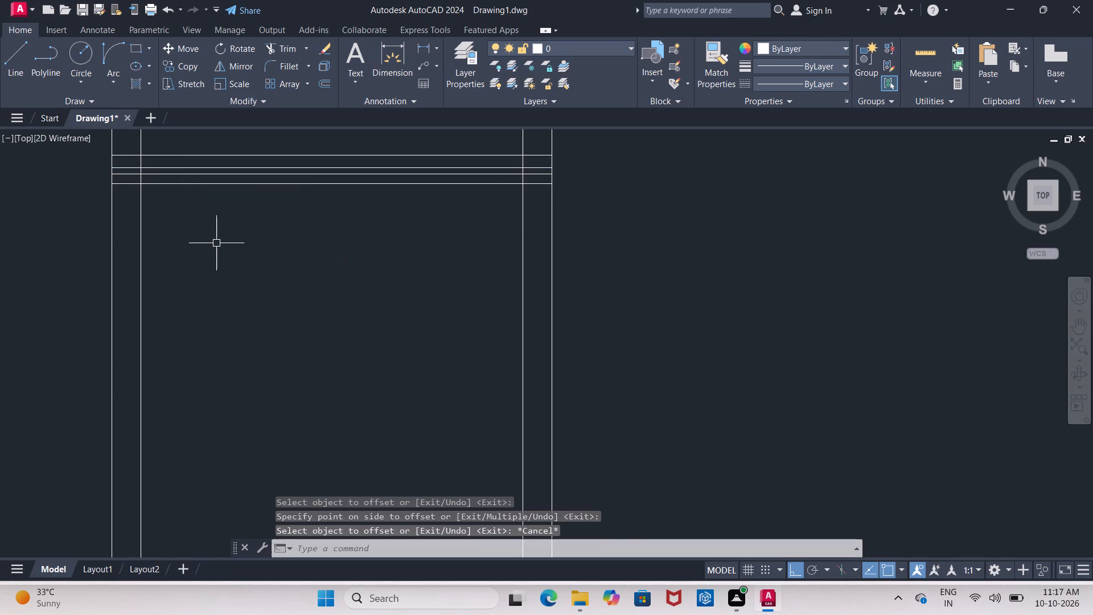
Delete the frontmost of the horizontal lines at the partition, just in front of the 2" offset line.
{"action": "left_click", "coordinate": [179, 186]}
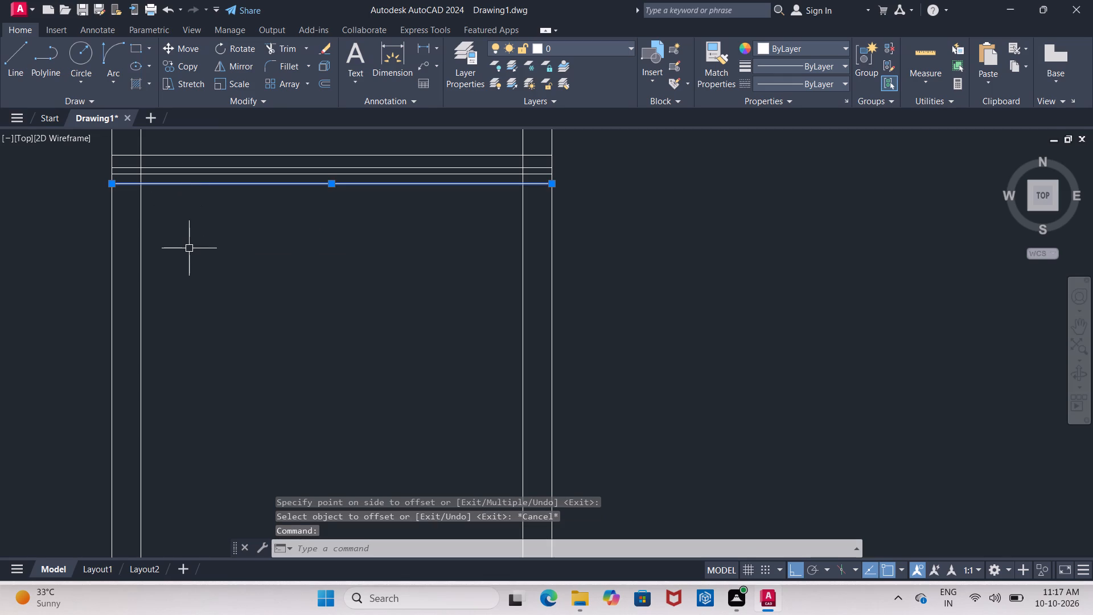
{"action": "key", "text": "Delete"}
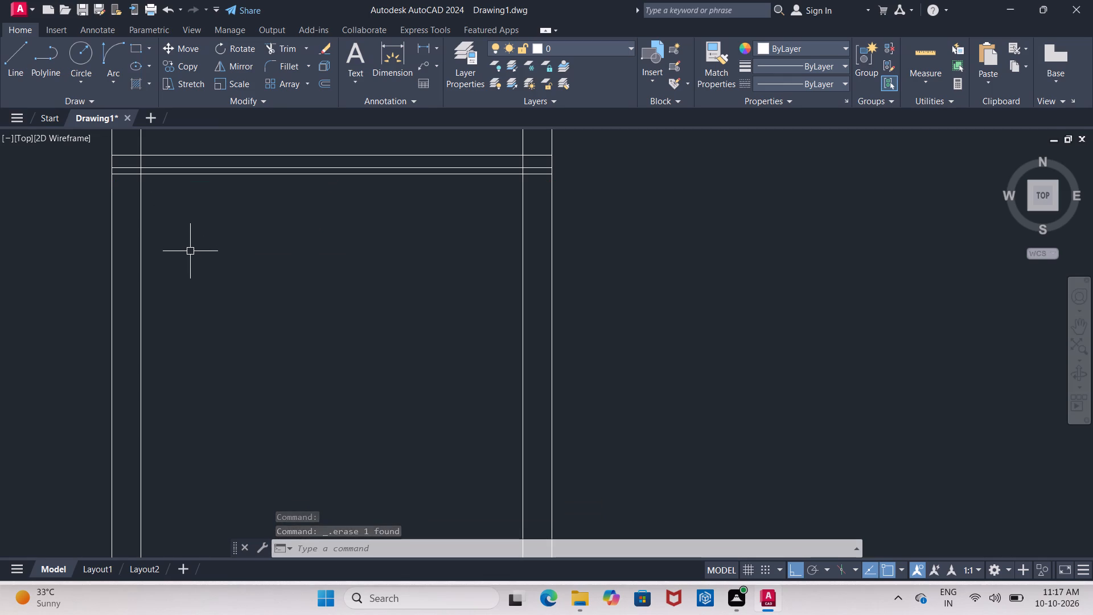
Offset the 2" line 3'6" toward the front and the middle wall's left line 3'6" into the right-hand room.
{"action": "key", "text": "o"}
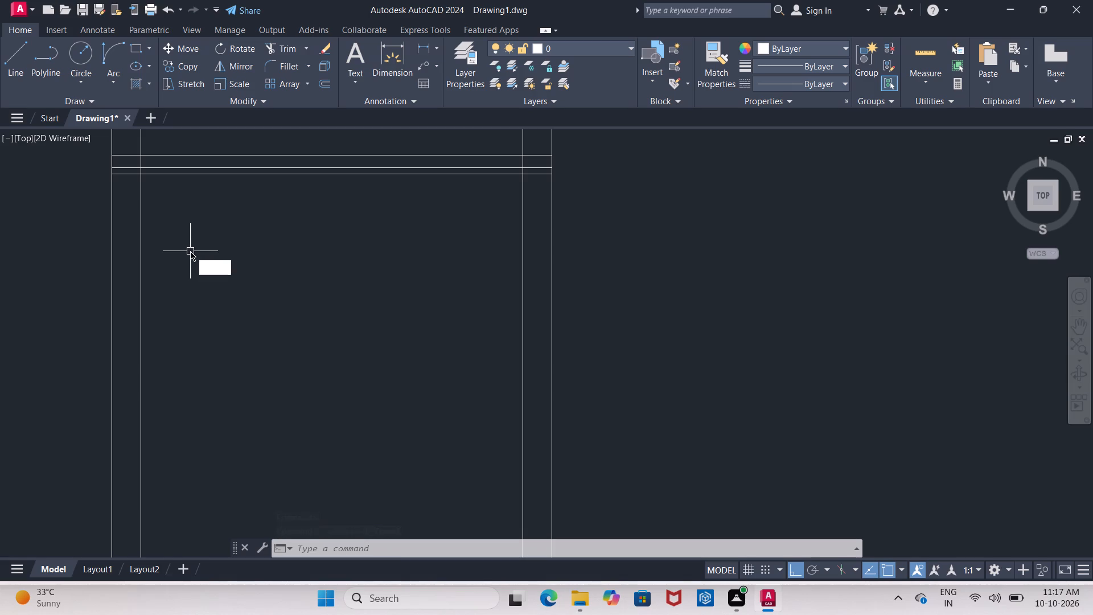
{"action": "key", "text": "Return"}
{"action": "type", "text": "3'6"}
{"action": "key", "text": "shift+quotedbl"}
{"action": "key", "text": "Return"}
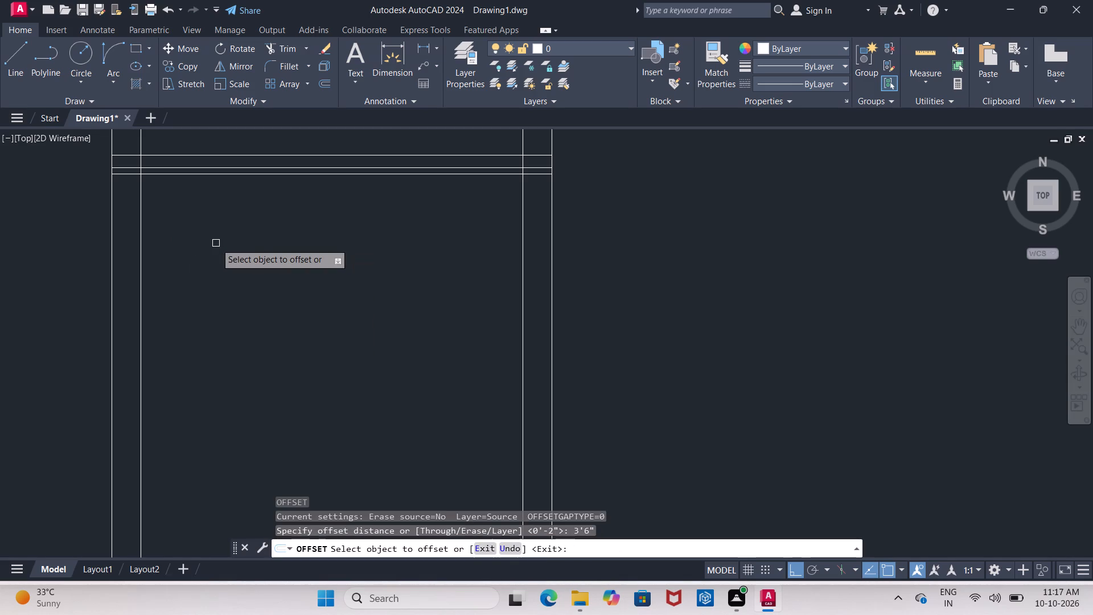
{"action": "left_click", "coordinate": [218, 173]}
{"action": "left_click", "coordinate": [241, 300]}
{"action": "left_click", "coordinate": [112, 268]}
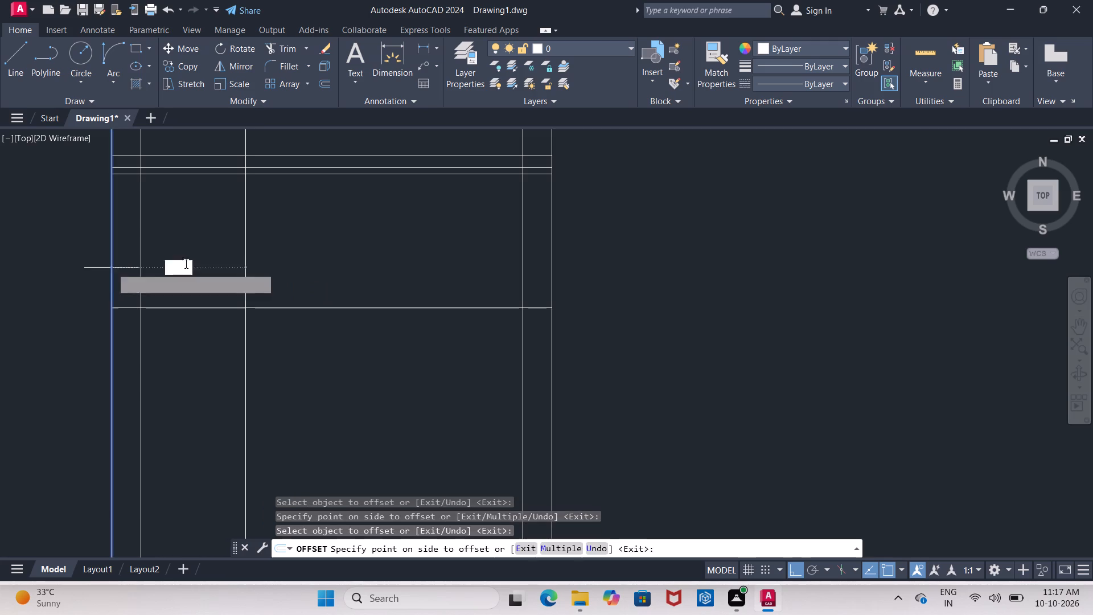
{"action": "left_click", "coordinate": [189, 263]}
{"action": "key", "text": "Escape"}
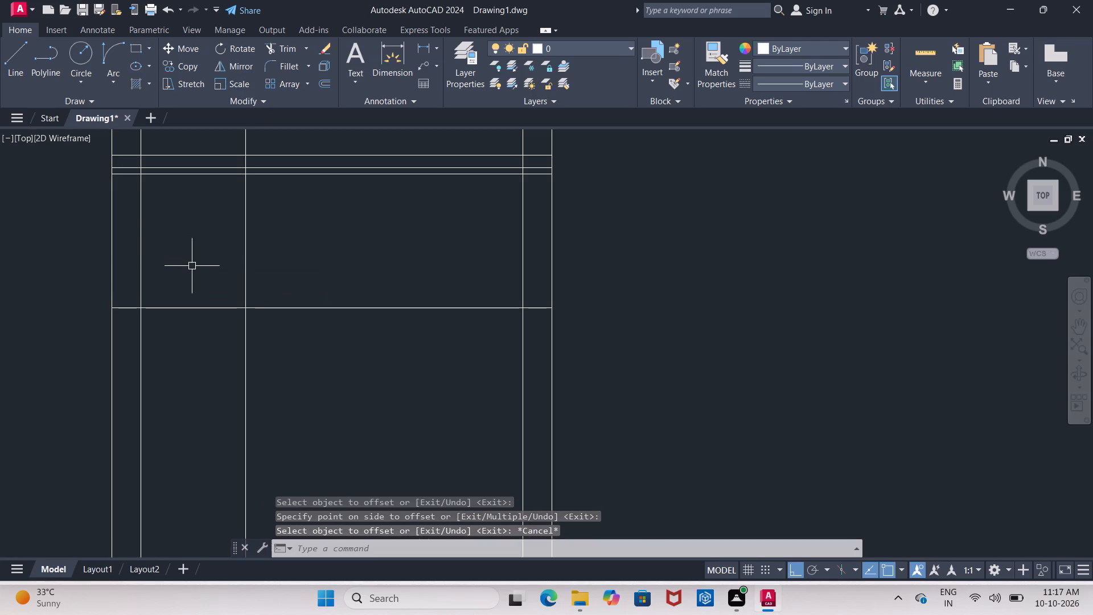
Trim the middle wall's right line across the 3'6" door opening and the surplus offset lines inside the front right room.
{"action": "type", "text": "tr"}
{"action": "key", "text": "Return"}
{"action": "key", "text": "Return"}
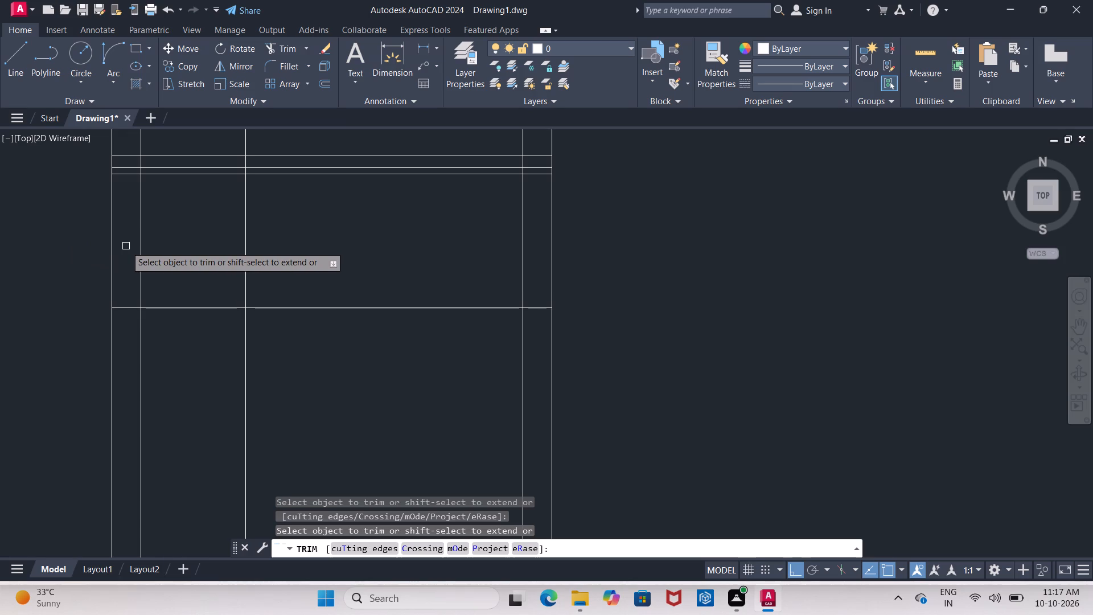
{"action": "left_click_drag", "start_coordinate": [126, 246], "coordinate": [280, 250]}
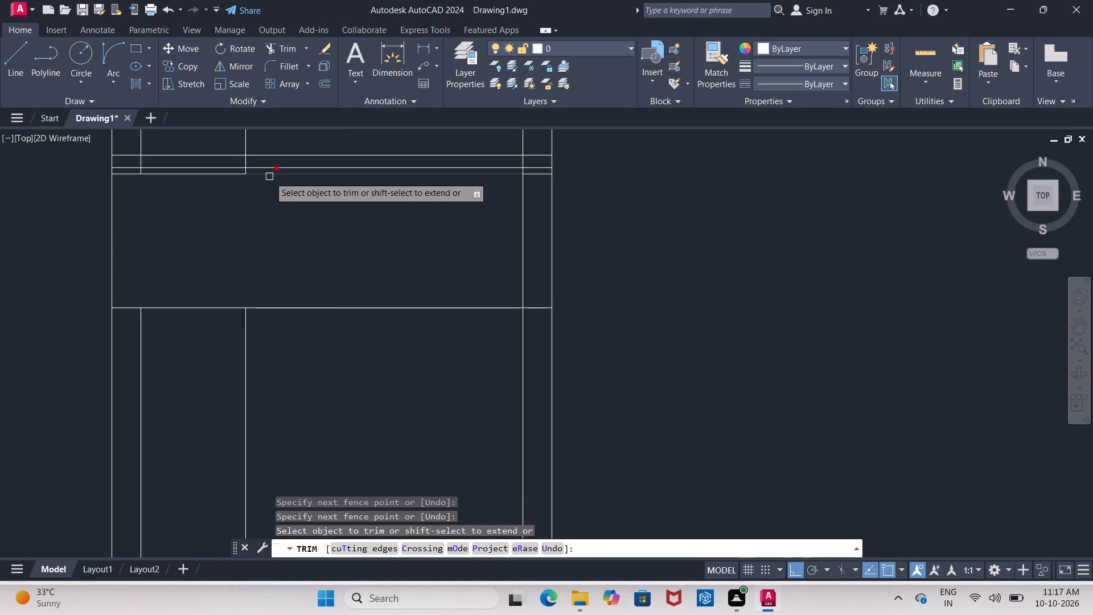
{"action": "left_click", "coordinate": [269, 177]}
{"action": "left_click_drag", "start_coordinate": [265, 190], "coordinate": [295, 381]}
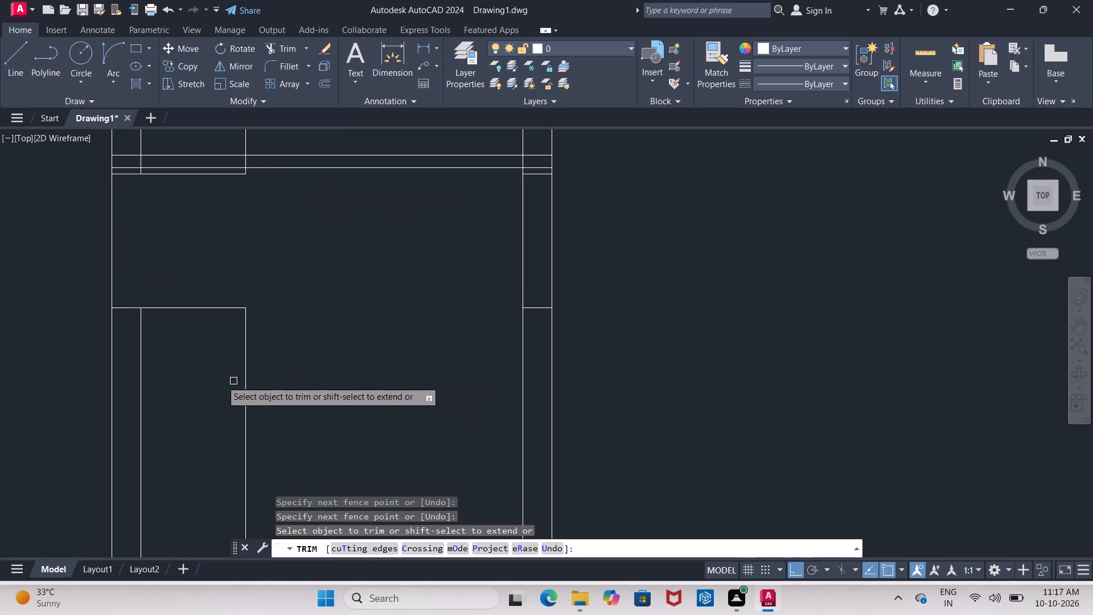
{"action": "left_click_drag", "start_coordinate": [184, 371], "coordinate": [313, 378]}
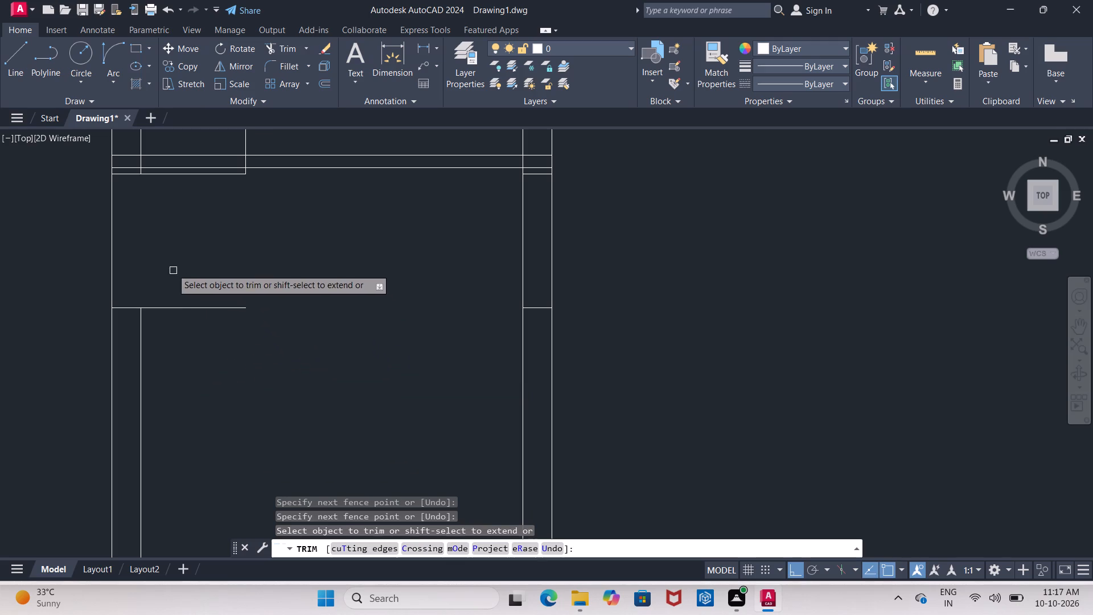
{"action": "left_click_drag", "start_coordinate": [172, 269], "coordinate": [184, 364]}
Trim the surplus vertical and horizontal line pieces where the middle wall meets the right-hand partition behind the 3'6" door opening.
{"action": "scroll", "coordinate": [190, 330], "scroll_direction": "down", "scroll_amount": 1}
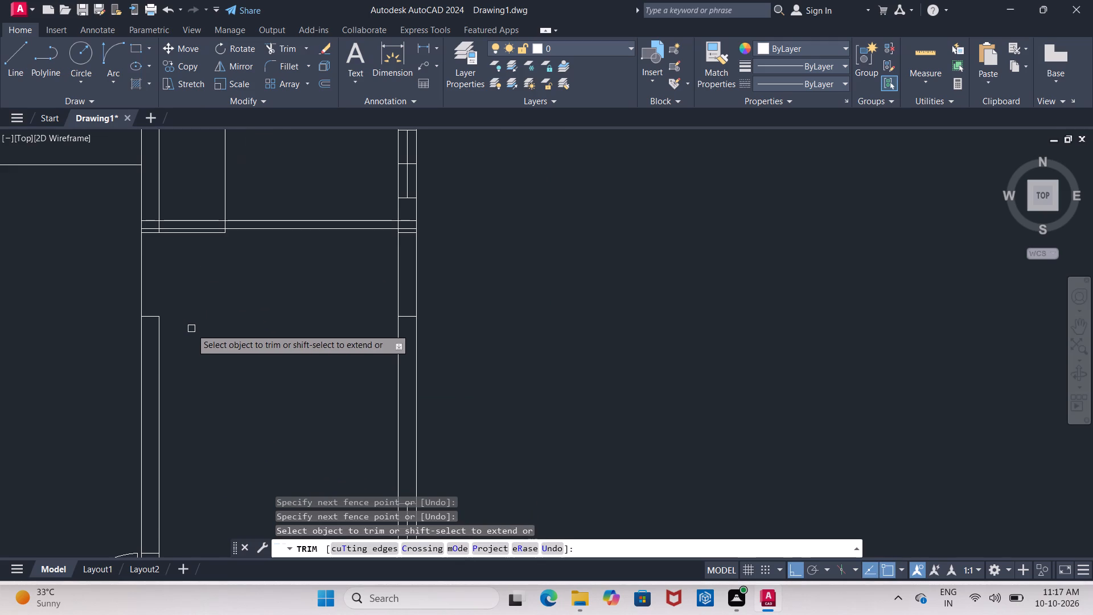
{"action": "scroll", "coordinate": [200, 208], "scroll_direction": "up", "scroll_amount": 2}
{"action": "scroll", "coordinate": [290, 253], "scroll_direction": "up", "scroll_amount": 2}
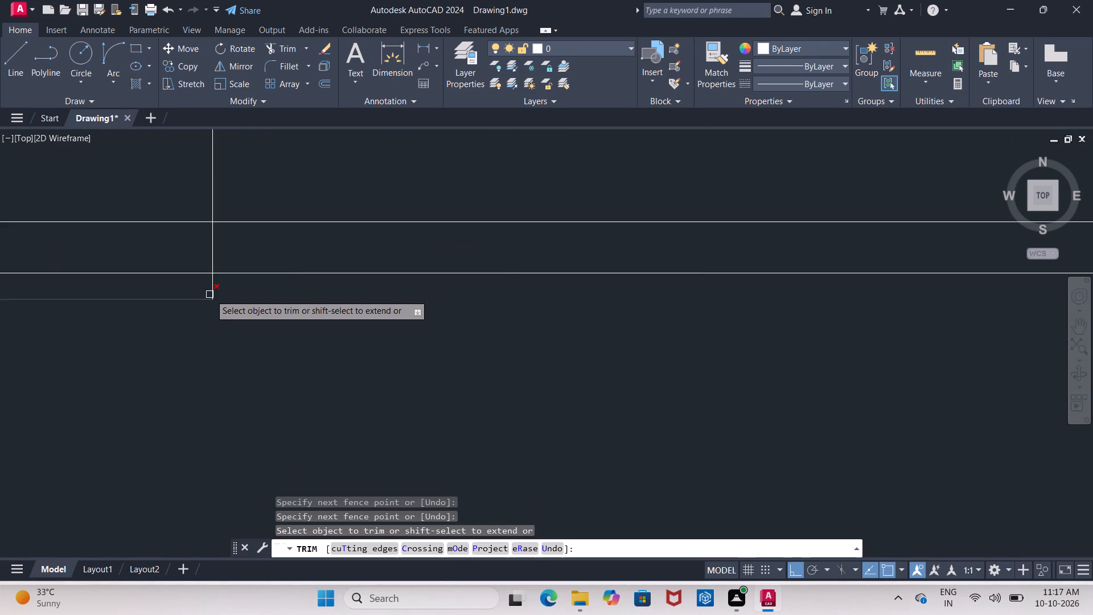
{"action": "left_click", "coordinate": [213, 290]}
{"action": "scroll", "coordinate": [237, 293], "scroll_direction": "down", "scroll_amount": 5}
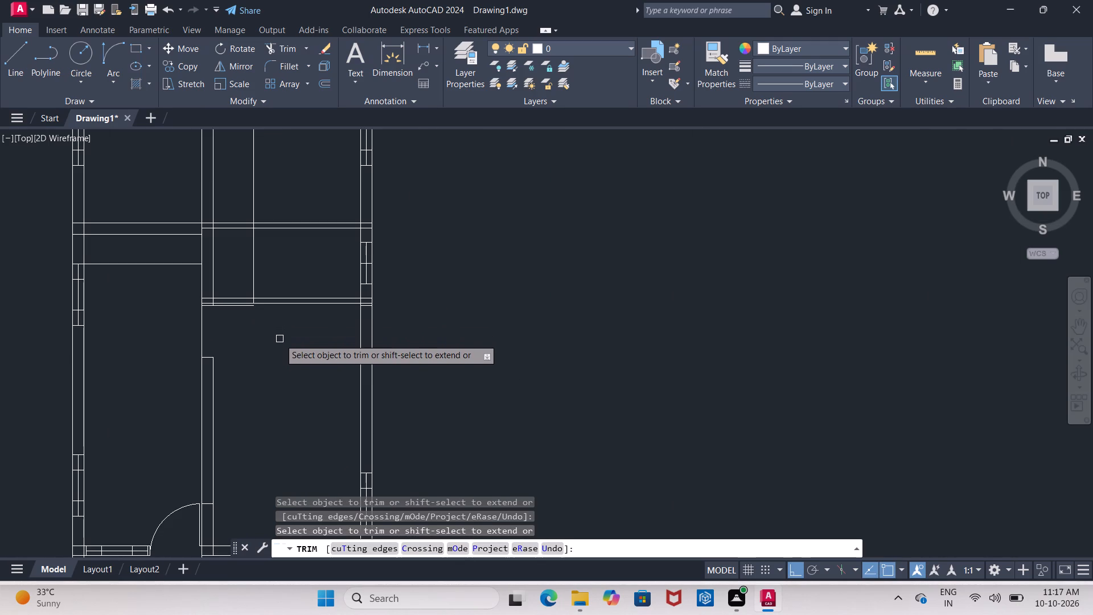
{"action": "scroll", "coordinate": [228, 326], "scroll_direction": "up", "scroll_amount": 4}
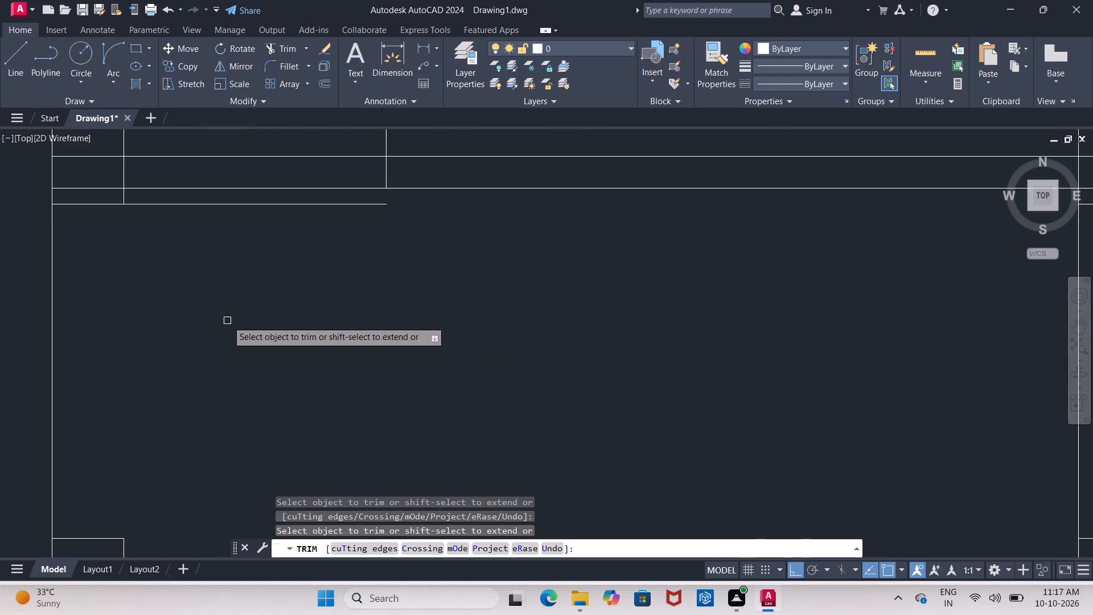
{"action": "middle_click_drag", "start_coordinate": [227, 321], "coordinate": [268, 382]}
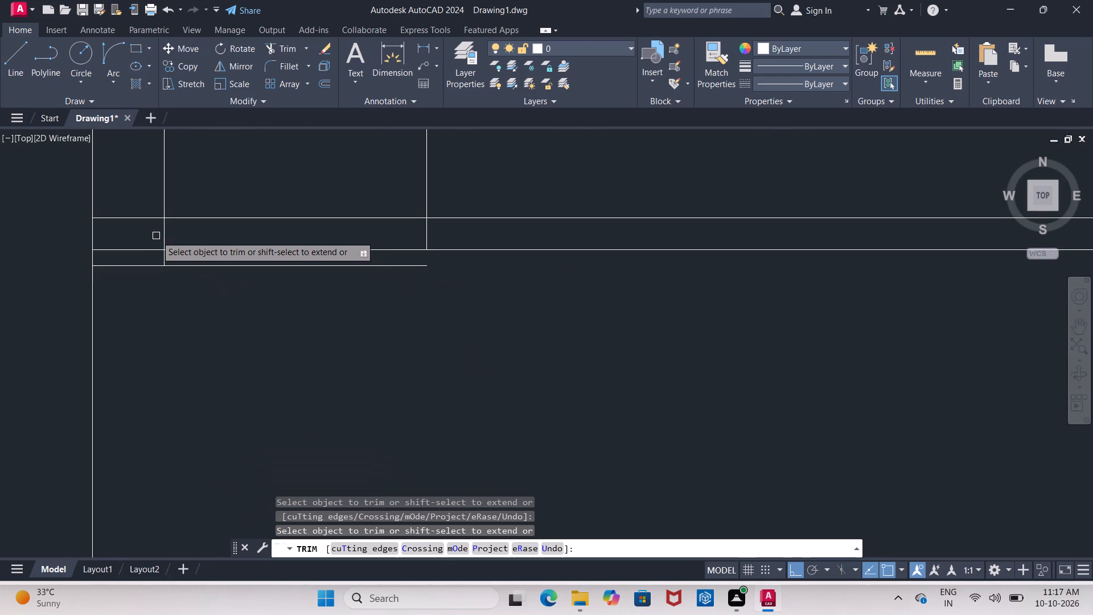
{"action": "left_click", "coordinate": [166, 232]}
{"action": "scroll", "coordinate": [167, 234], "scroll_direction": "down", "scroll_amount": 2}
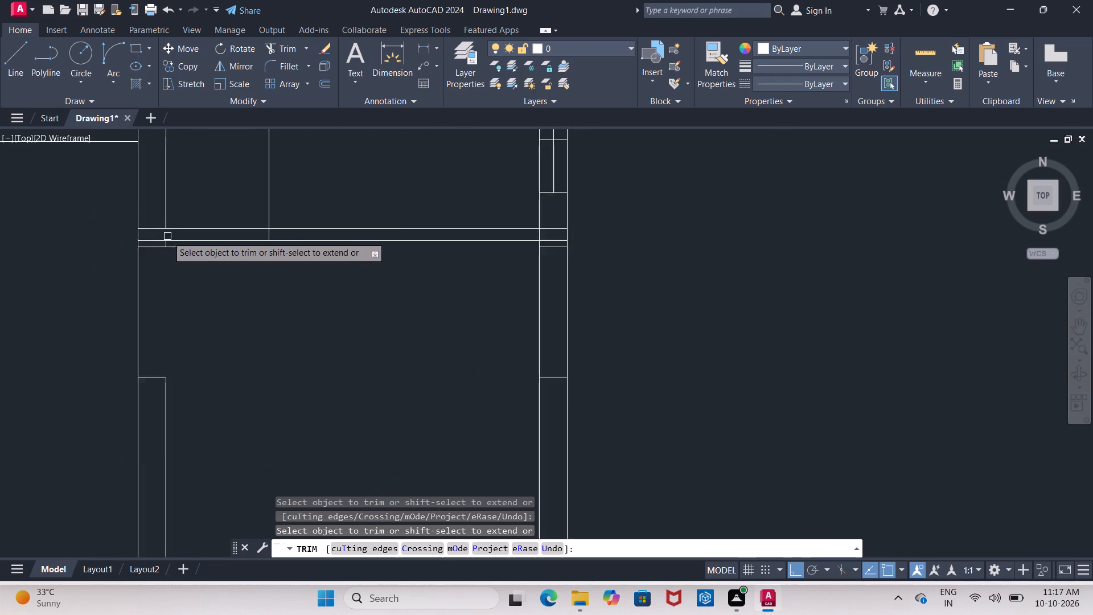
{"action": "scroll", "coordinate": [167, 236], "scroll_direction": "down", "scroll_amount": 1}
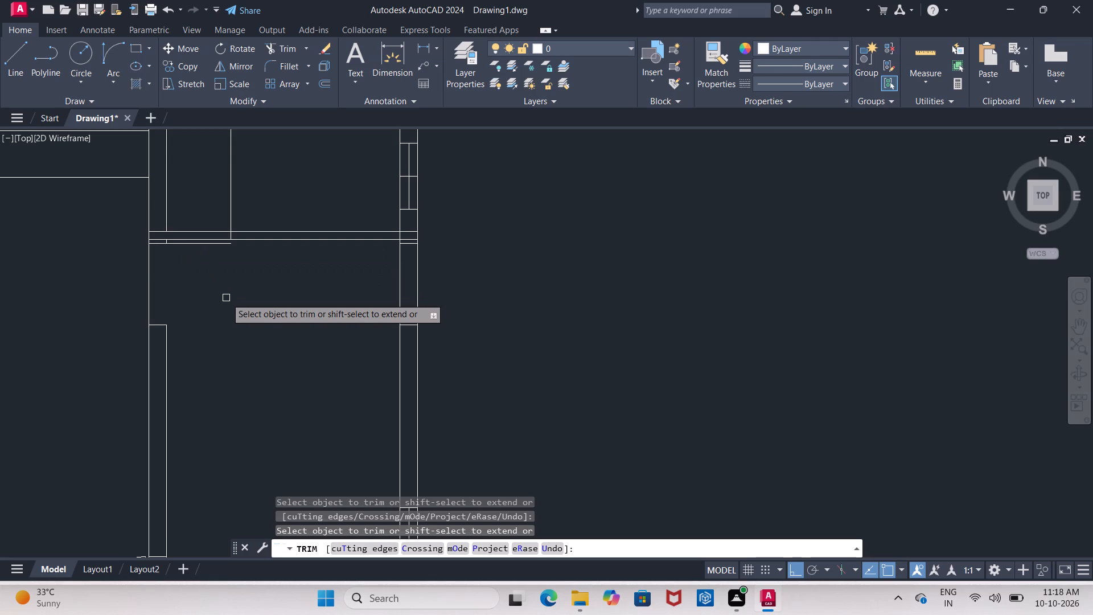
{"action": "left_click", "coordinate": [159, 239]}
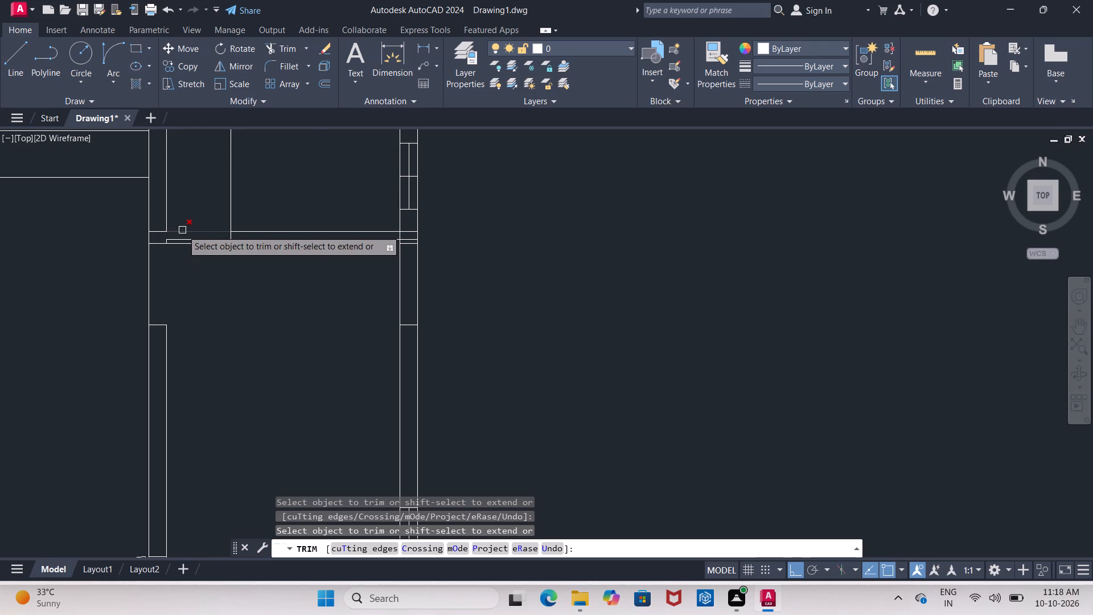
Draw the interior door's swing arc with Start, End, Direction from the opening's front jamb to the free end of the 3'6" leaf line.
{"action": "scroll", "coordinate": [182, 231], "scroll_direction": "down", "scroll_amount": 1}
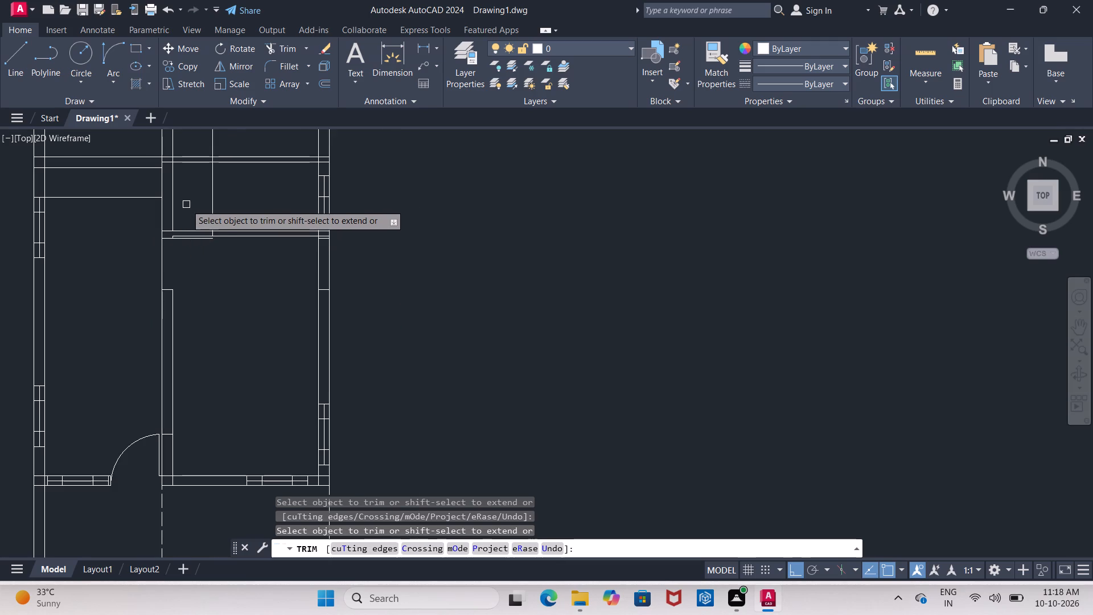
{"action": "scroll", "coordinate": [186, 204], "scroll_direction": "up", "scroll_amount": 1}
{"action": "middle_click_drag", "start_coordinate": [195, 212], "coordinate": [174, 214]}
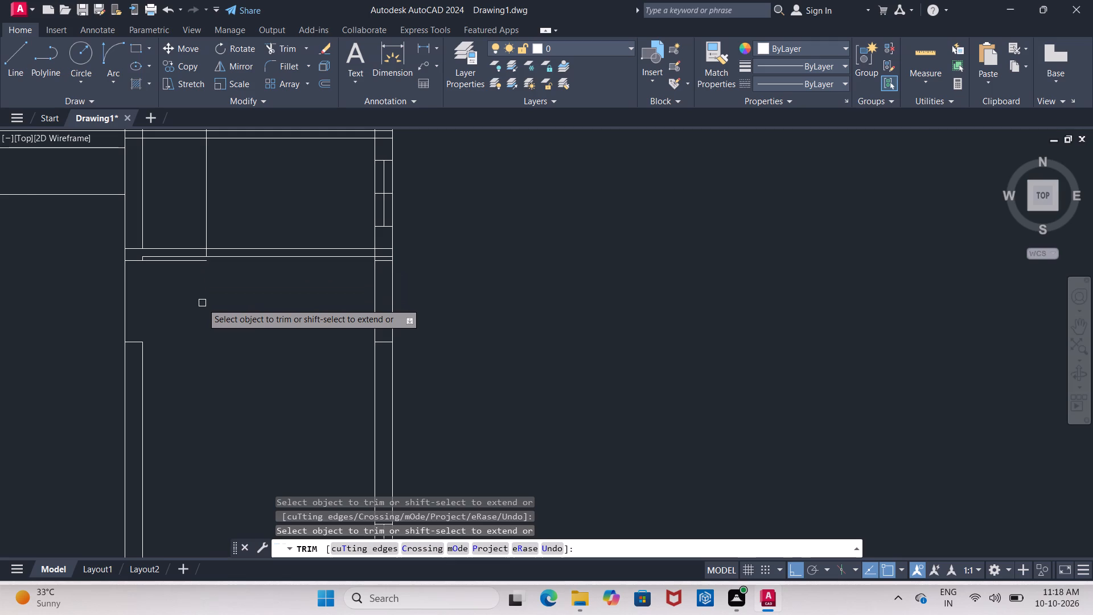
{"action": "scroll", "coordinate": [202, 303], "scroll_direction": "down", "scroll_amount": 2}
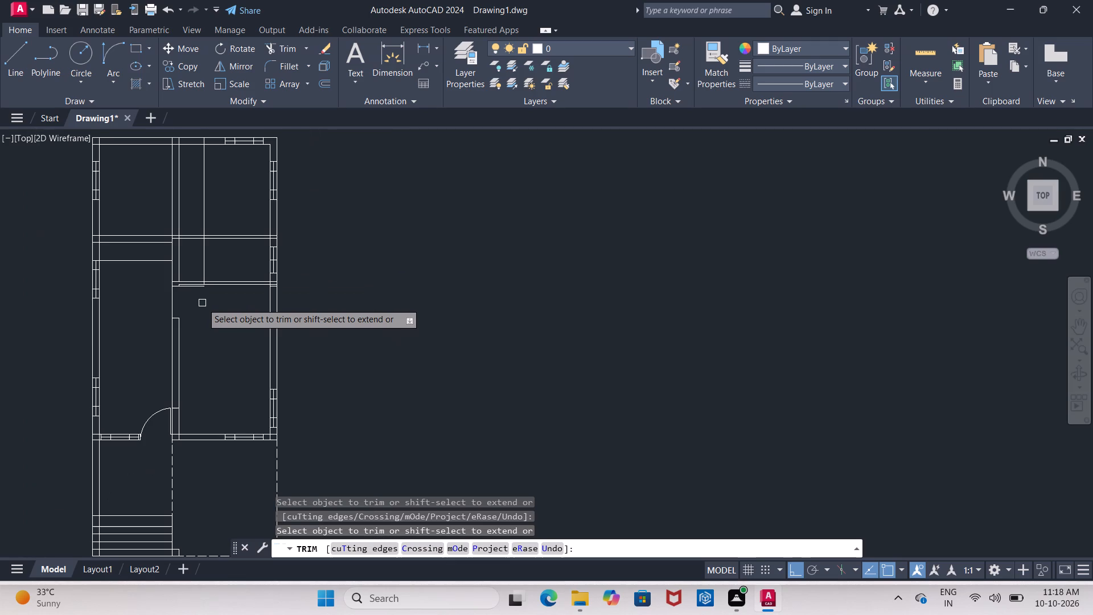
{"action": "scroll", "coordinate": [202, 303], "scroll_direction": "up", "scroll_amount": 3}
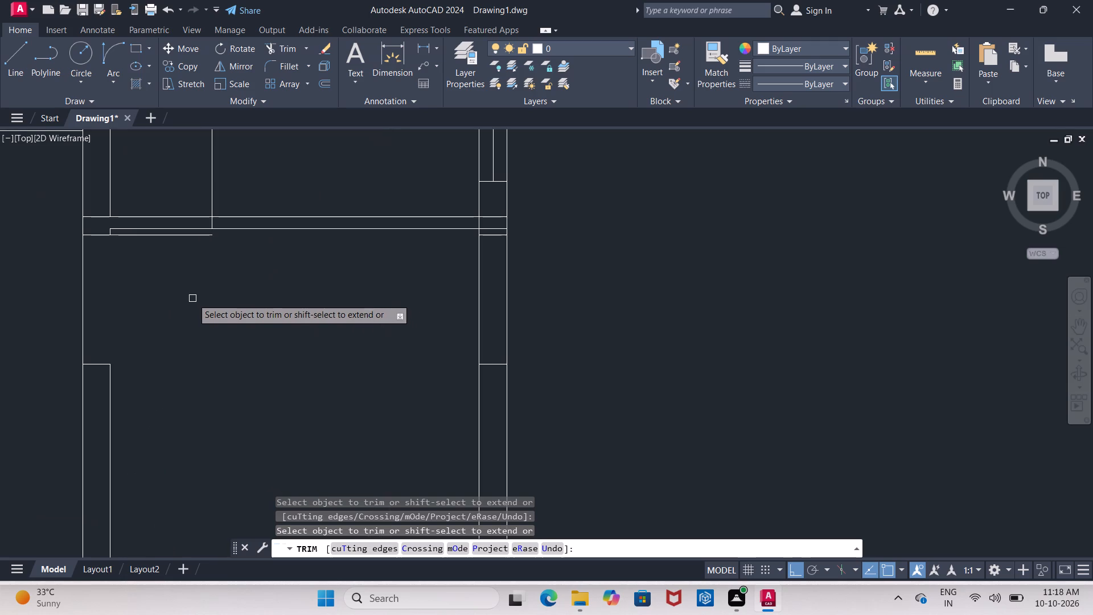
{"action": "left_click", "coordinate": [94, 83]}
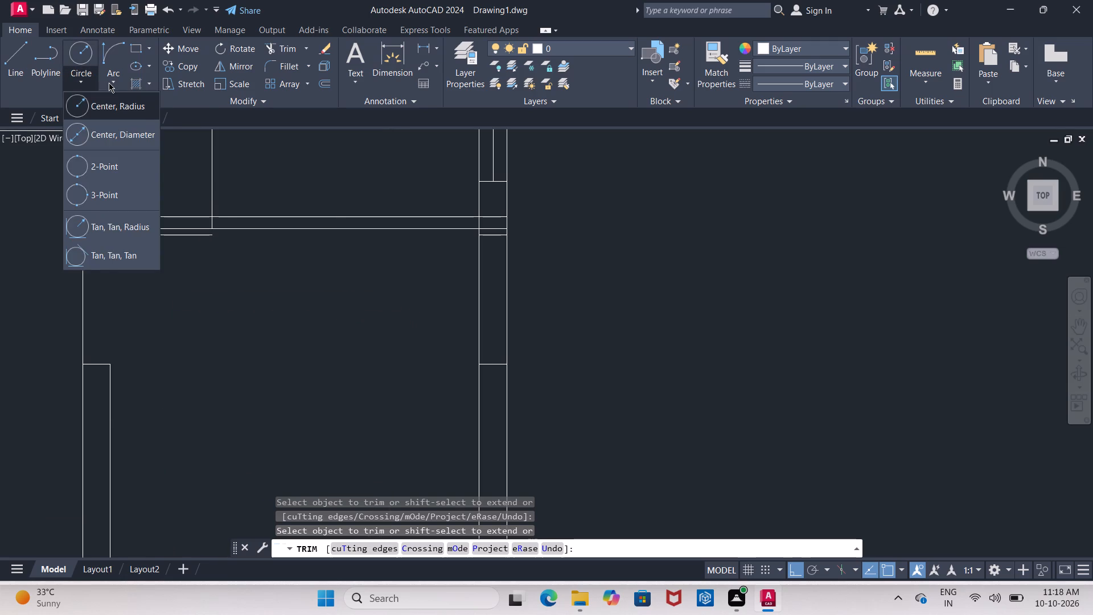
{"action": "left_click", "coordinate": [109, 83]}
{"action": "left_click", "coordinate": [145, 262]}
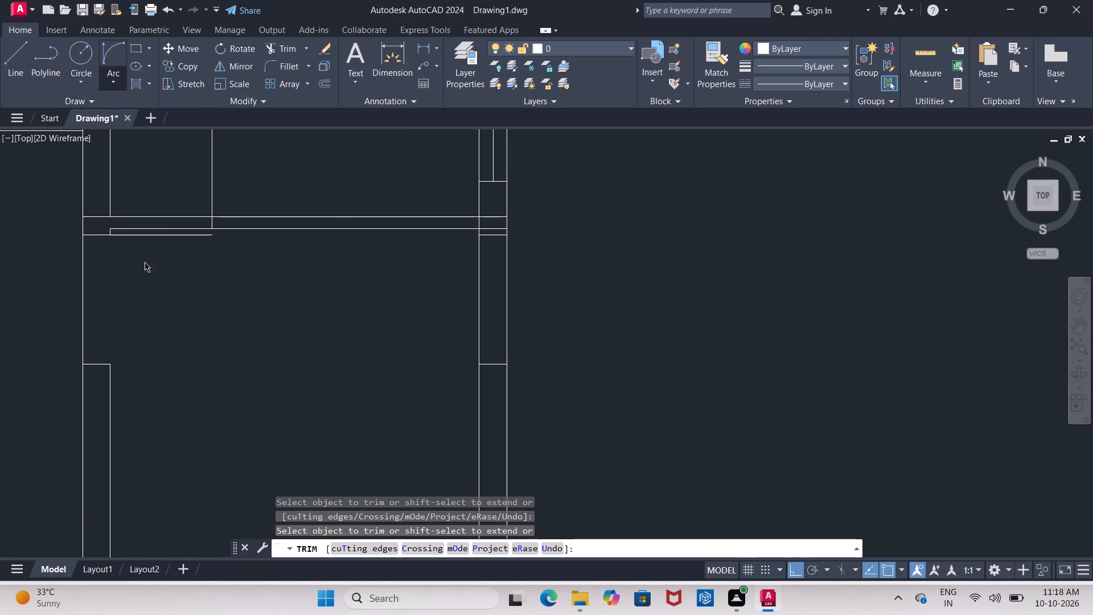
{"action": "left_click", "coordinate": [83, 363]}
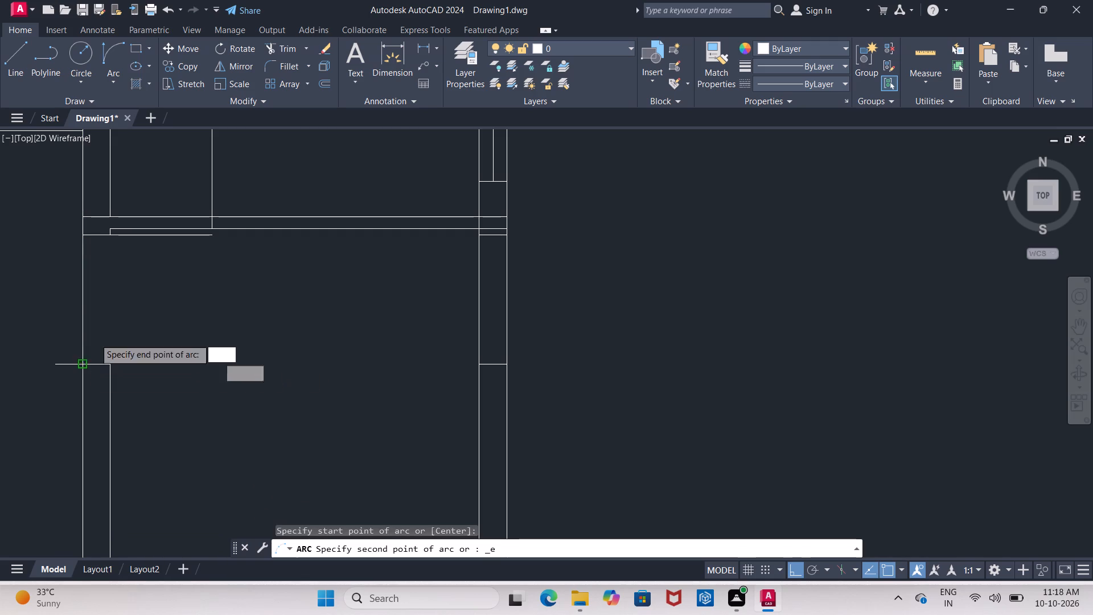
{"action": "left_click", "coordinate": [213, 234]}
{"action": "left_click", "coordinate": [269, 280]}
{"action": "scroll", "coordinate": [269, 280], "scroll_direction": "down", "scroll_amount": 1}
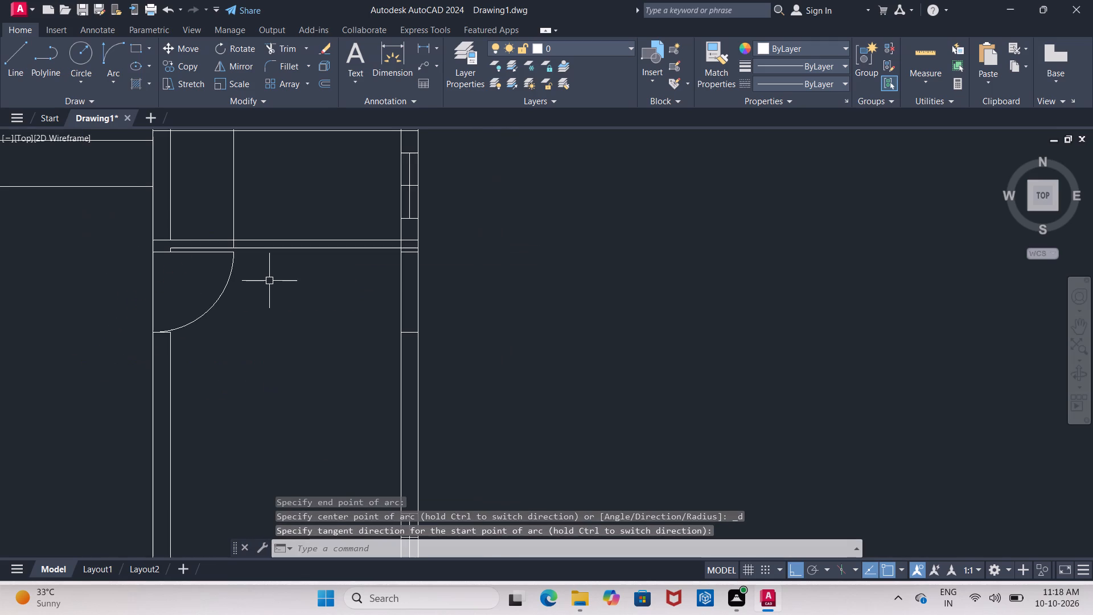
Delete the 3'6" vertical offset line and the middle wall's right line behind the right-hand partition.
{"action": "middle_click_drag", "start_coordinate": [266, 288], "coordinate": [251, 322]}
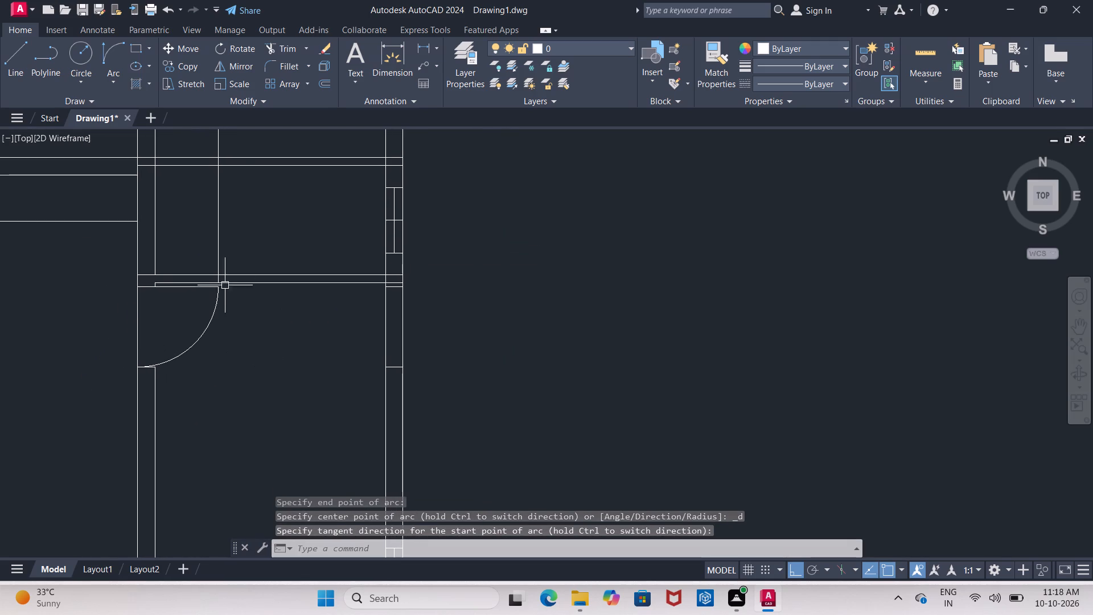
{"action": "left_click", "coordinate": [217, 241]}
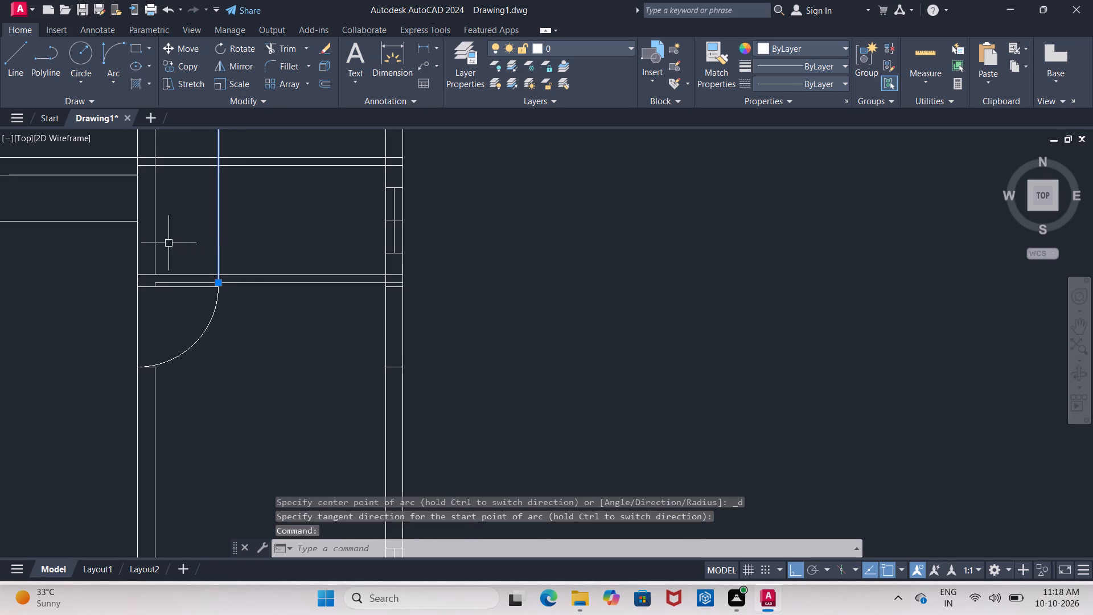
{"action": "left_click", "coordinate": [154, 243]}
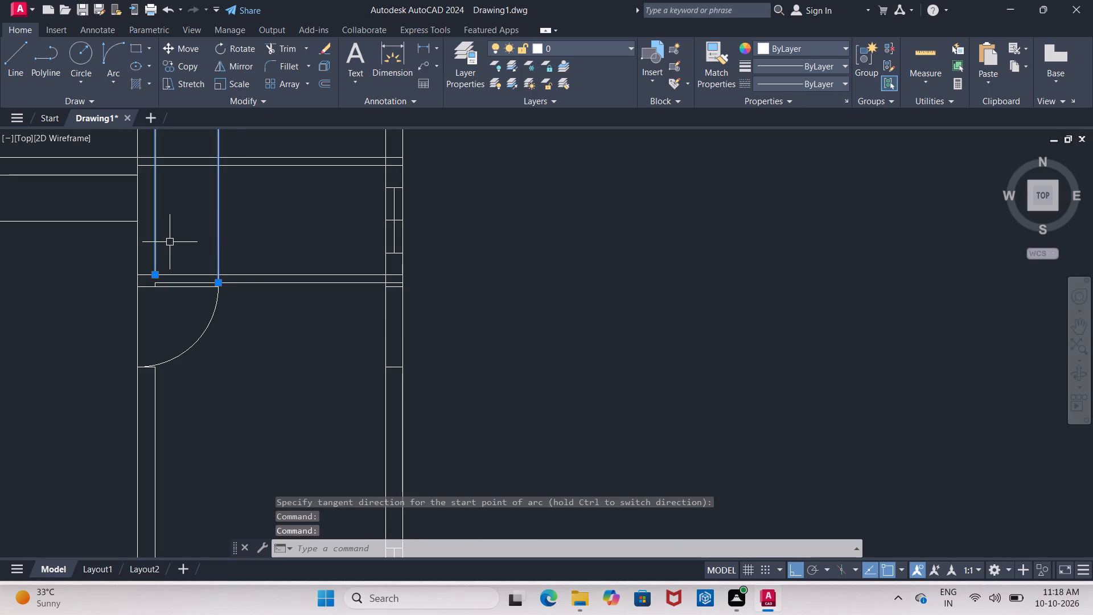
{"action": "key", "text": "Delete"}
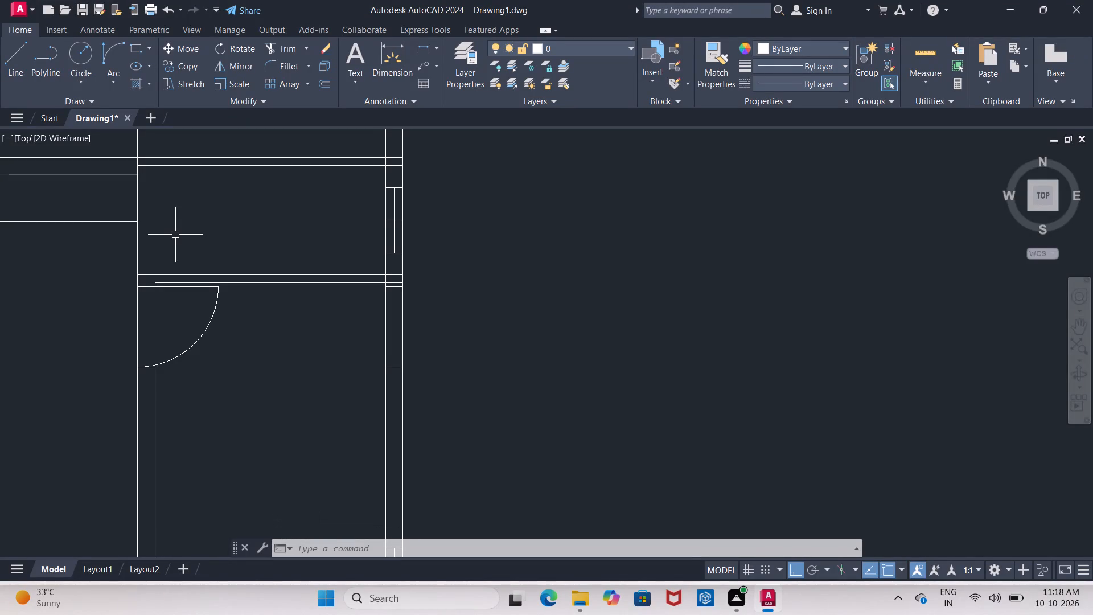
Offset the full-width wall line in front of the rear rooms 3'6" toward the rear of the plan.
{"action": "scroll", "coordinate": [175, 235], "scroll_direction": "up", "scroll_amount": 2}
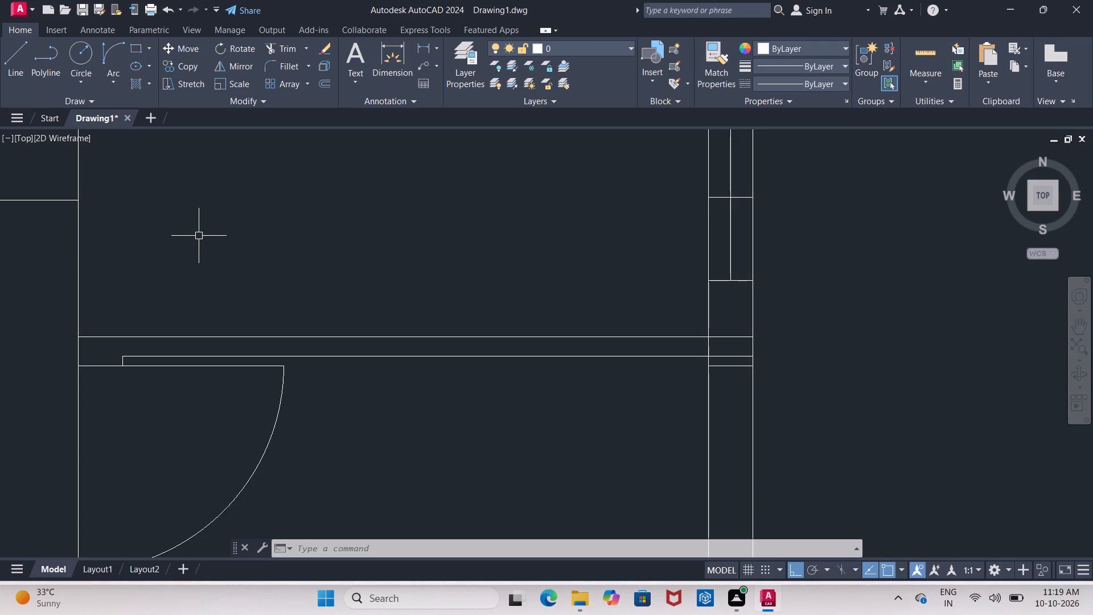
{"action": "middle_click_drag", "start_coordinate": [199, 236], "coordinate": [167, 308]}
{"action": "scroll", "coordinate": [166, 308], "scroll_direction": "down", "scroll_amount": 2}
{"action": "scroll", "coordinate": [158, 255], "scroll_direction": "down", "scroll_amount": 1}
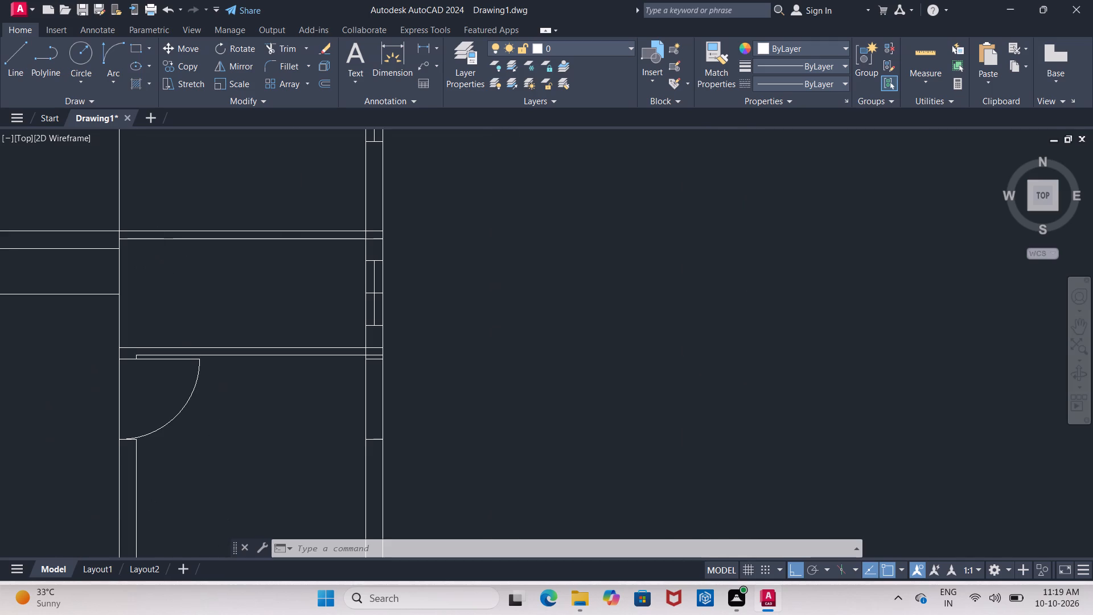
{"action": "scroll", "coordinate": [158, 256], "scroll_direction": "down", "scroll_amount": 1}
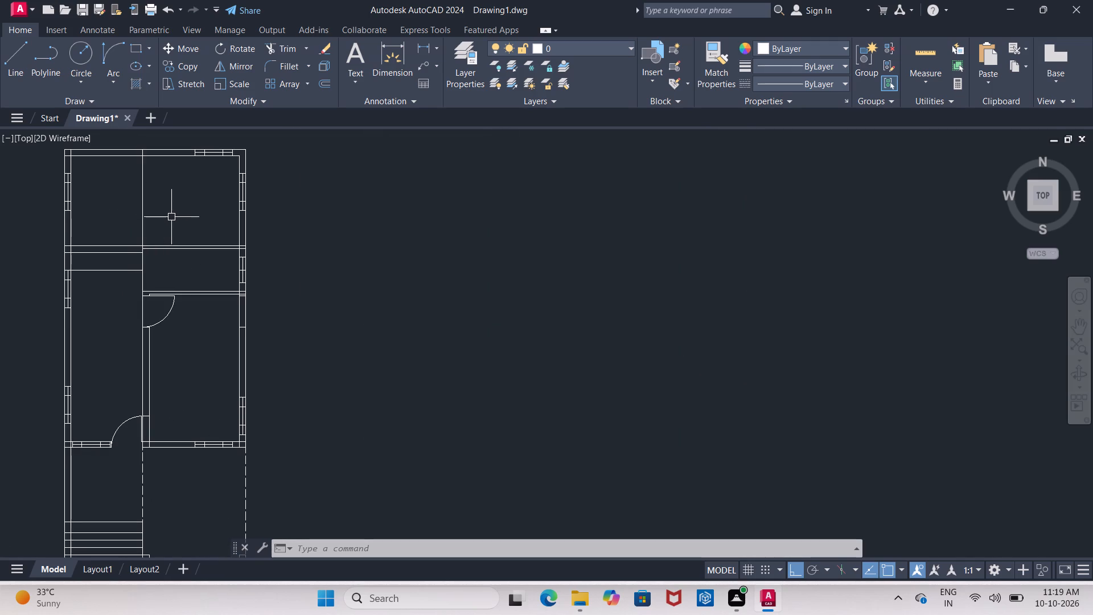
{"action": "scroll", "coordinate": [173, 207], "scroll_direction": "up", "scroll_amount": 2}
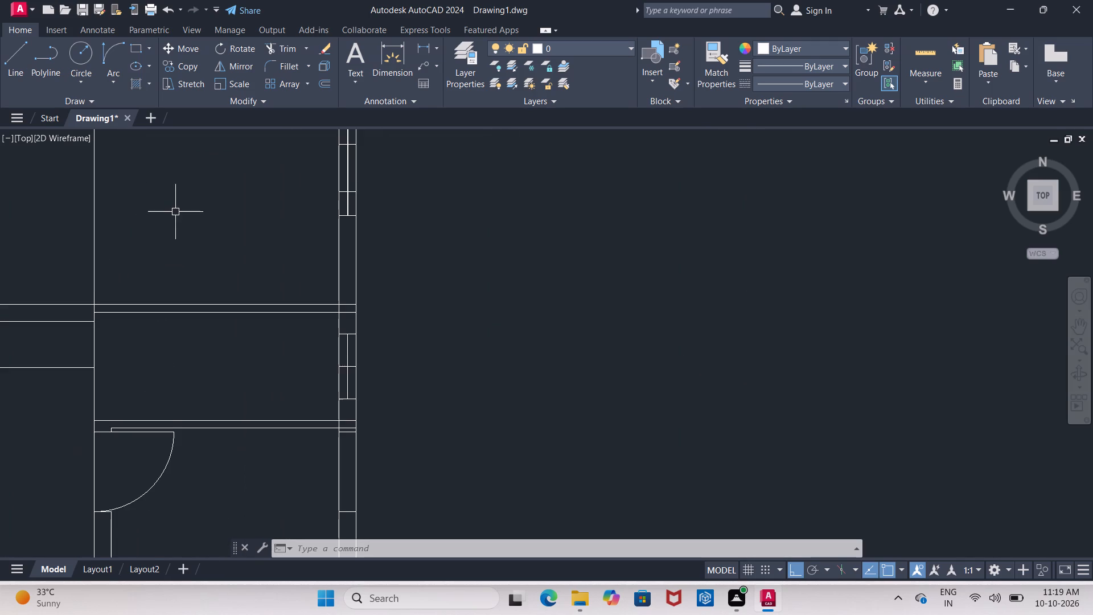
{"action": "middle_click_drag", "start_coordinate": [176, 214], "coordinate": [173, 233]}
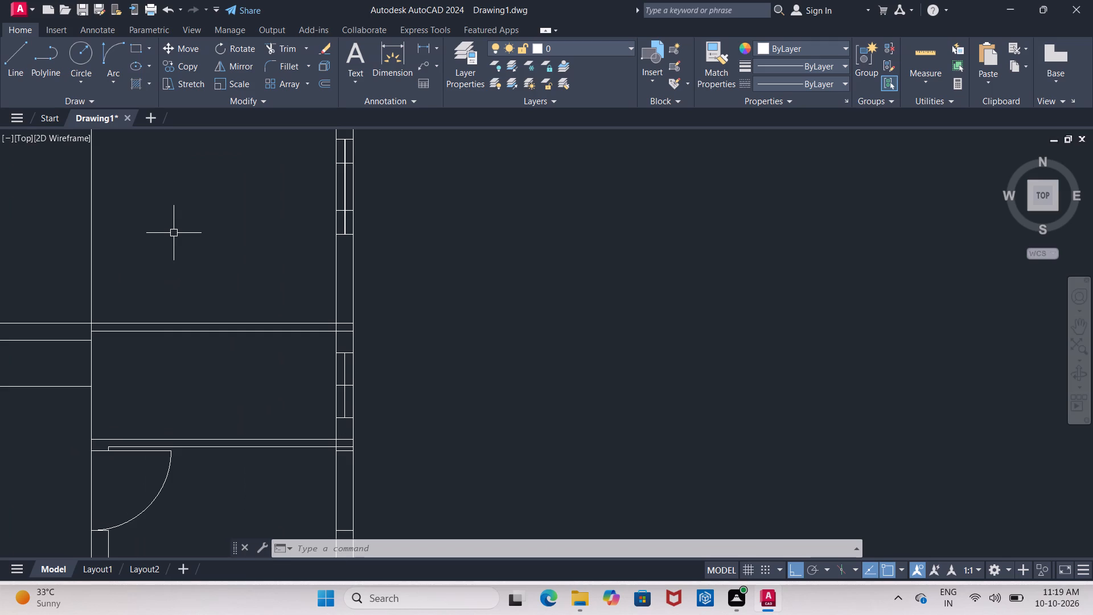
{"action": "key", "text": "Escape"}
{"action": "key", "text": "o"}
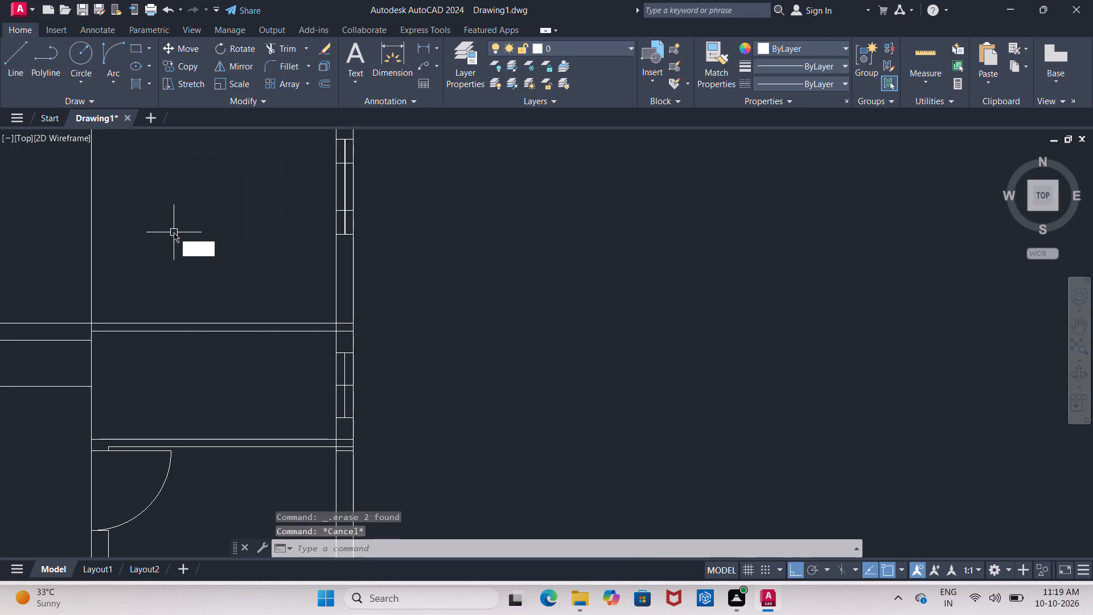
{"action": "key", "text": "Return"}
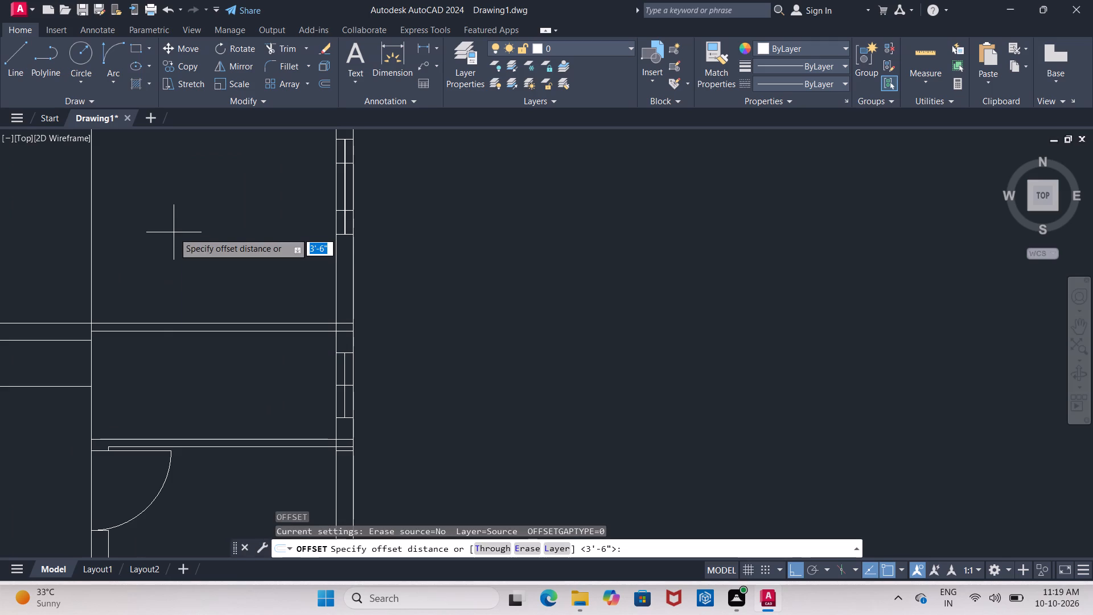
{"action": "type", "text": "3'9"}
{"action": "key", "text": "BackSpace"}
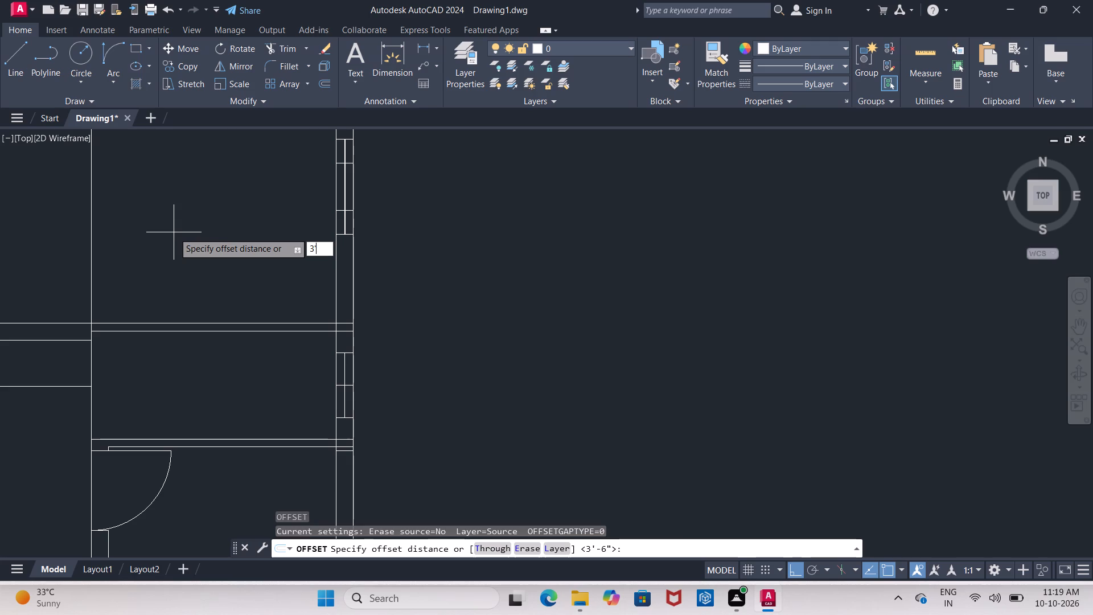
{"action": "type", "text": "6\""}
{"action": "key", "text": "Return"}
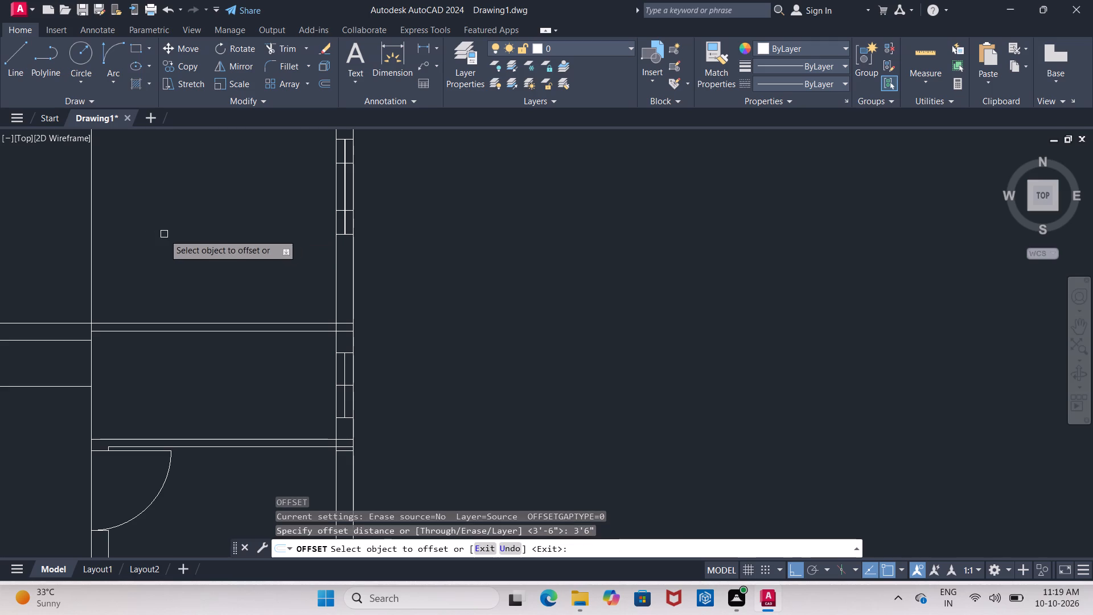
{"action": "left_click", "coordinate": [150, 325]}
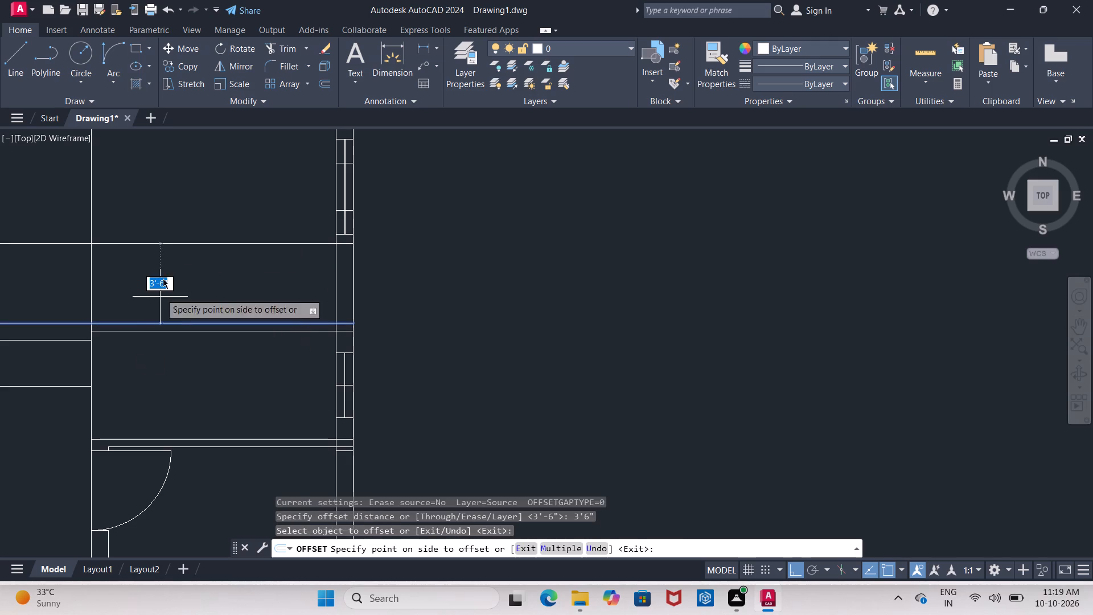
{"action": "left_click", "coordinate": [154, 223]}
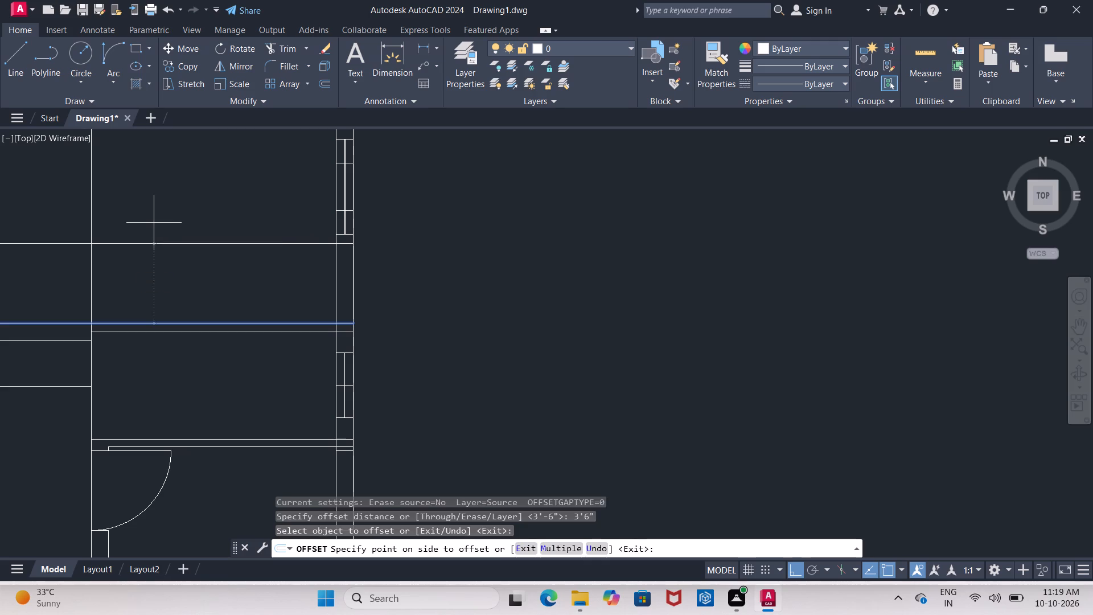
{"action": "scroll", "coordinate": [154, 223], "scroll_direction": "down", "scroll_amount": 2}
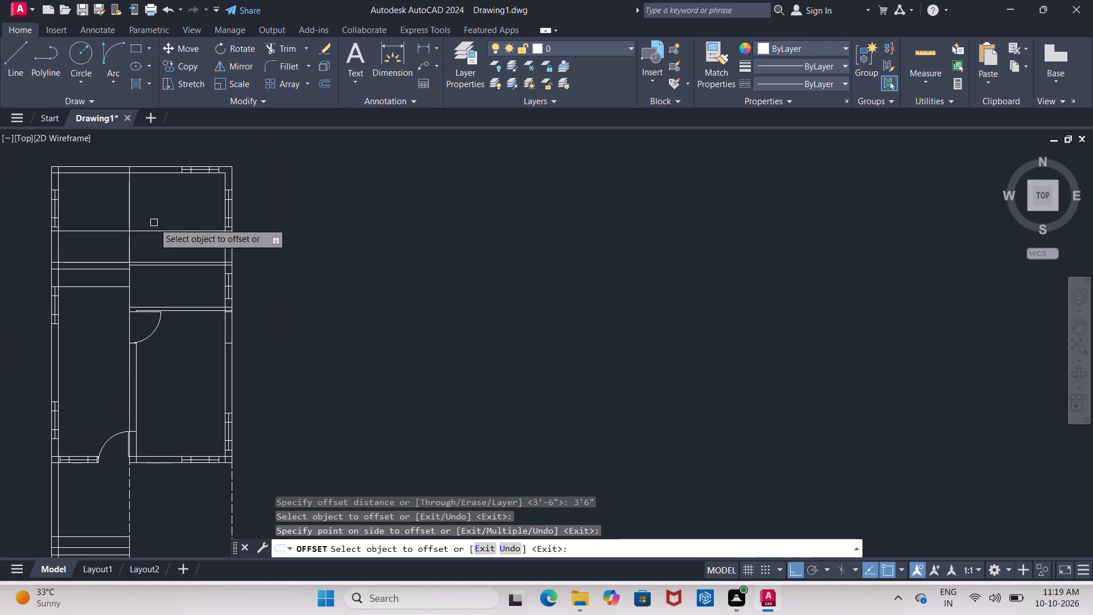
{"action": "scroll", "coordinate": [154, 223], "scroll_direction": "up", "scroll_amount": 1}
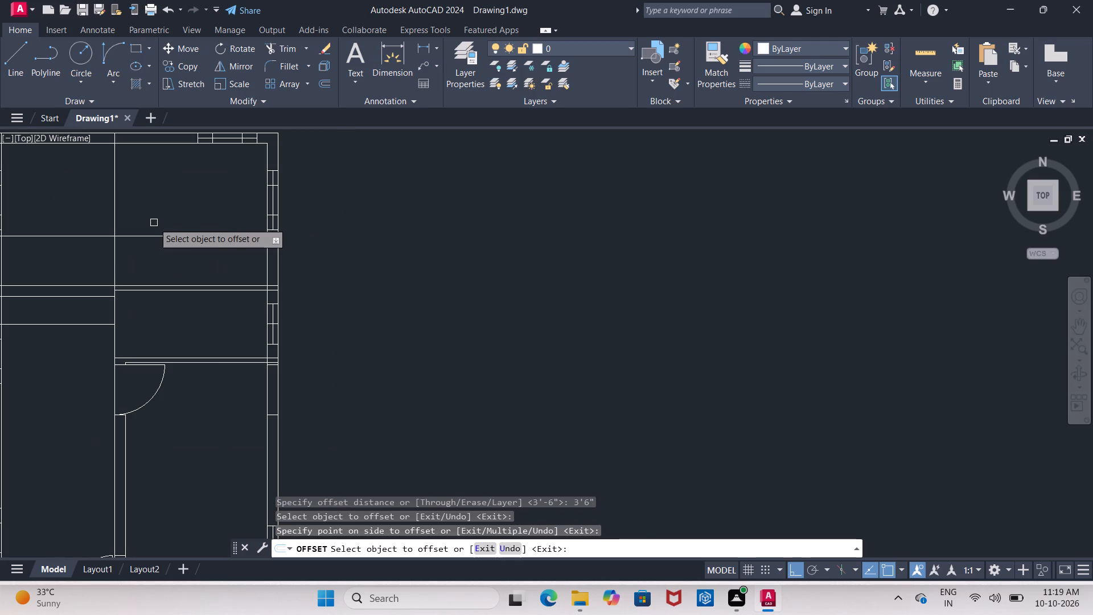
{"action": "right_click_drag", "start_coordinate": [154, 223], "coordinate": [133, 232]}
{"action": "key", "text": "Return"}
{"action": "key", "text": "Return"}
Offset the middle wall's left line 9" toward the right side of the plan.
{"action": "key", "text": "Return"}
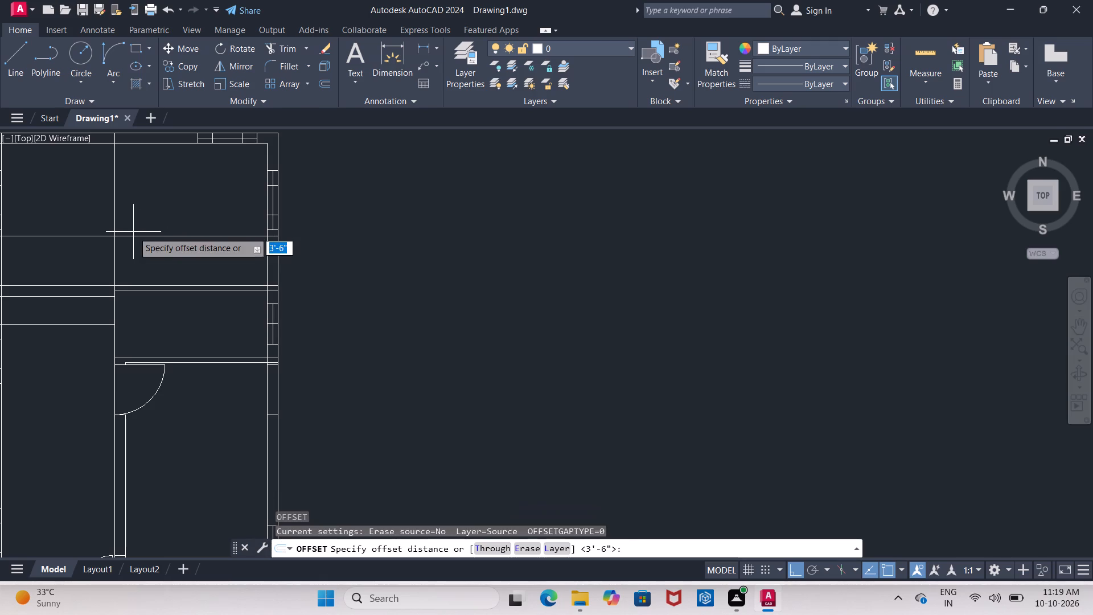
{"action": "type", "text": "9\""}
{"action": "key", "text": "Return"}
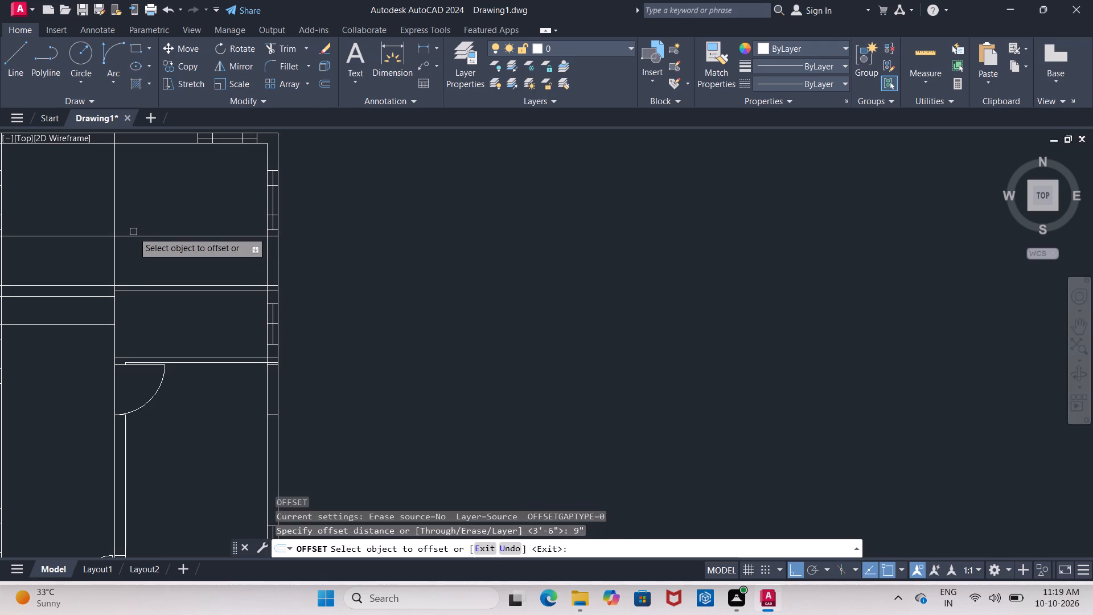
{"action": "left_click", "coordinate": [117, 208]}
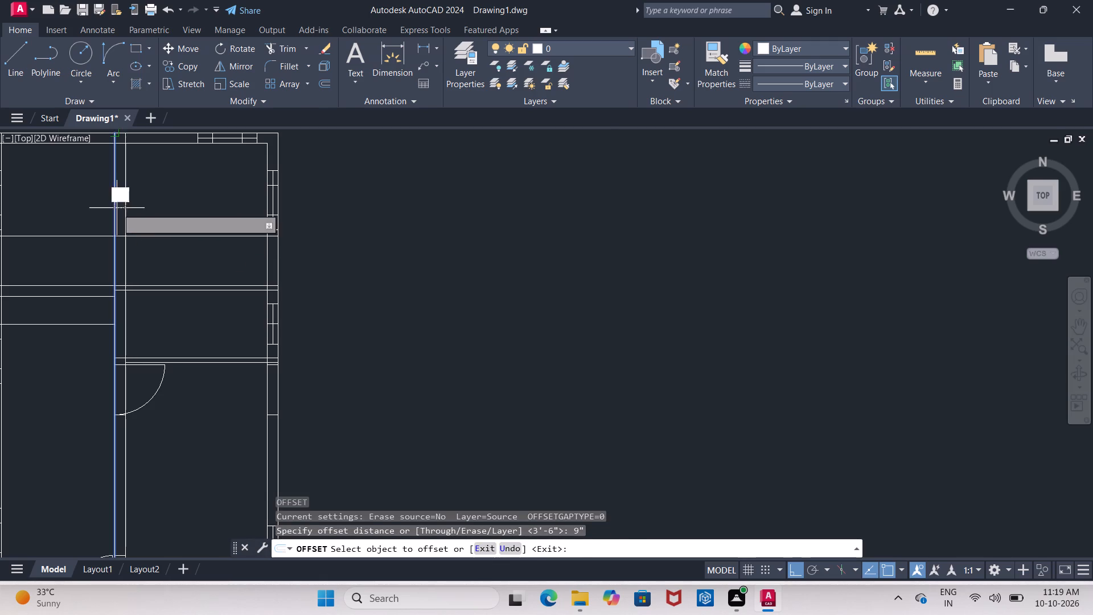
{"action": "left_click", "coordinate": [146, 208]}
{"action": "key", "text": "Escape"}
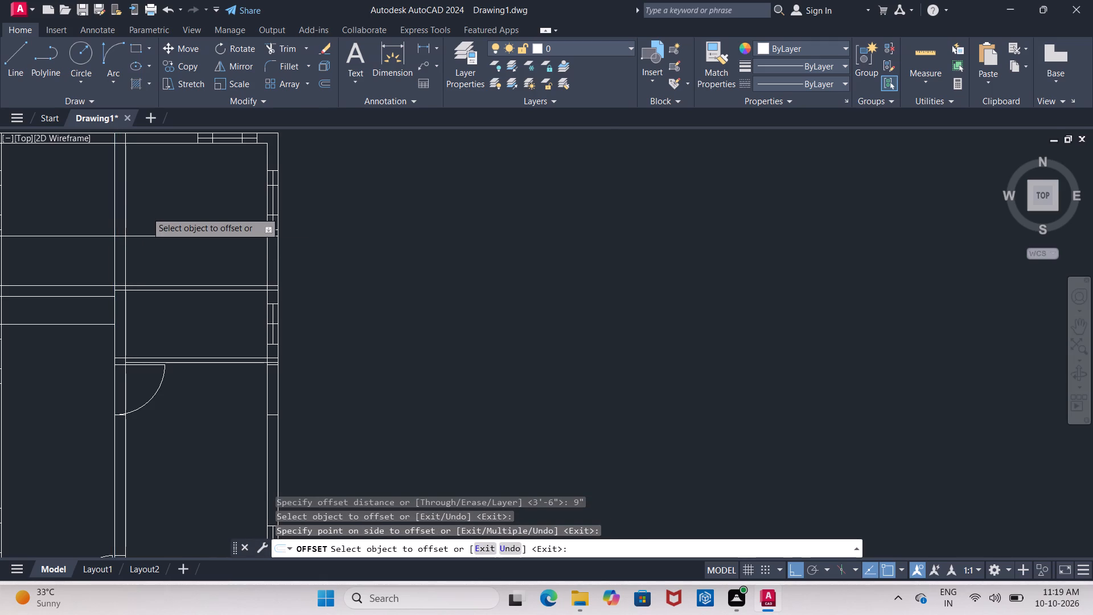
Trim the middle wall's two lines across the 3'6" opening in front of the rear rooms and remove the surplus horizontal offset line.
{"action": "type", "text": "tr"}
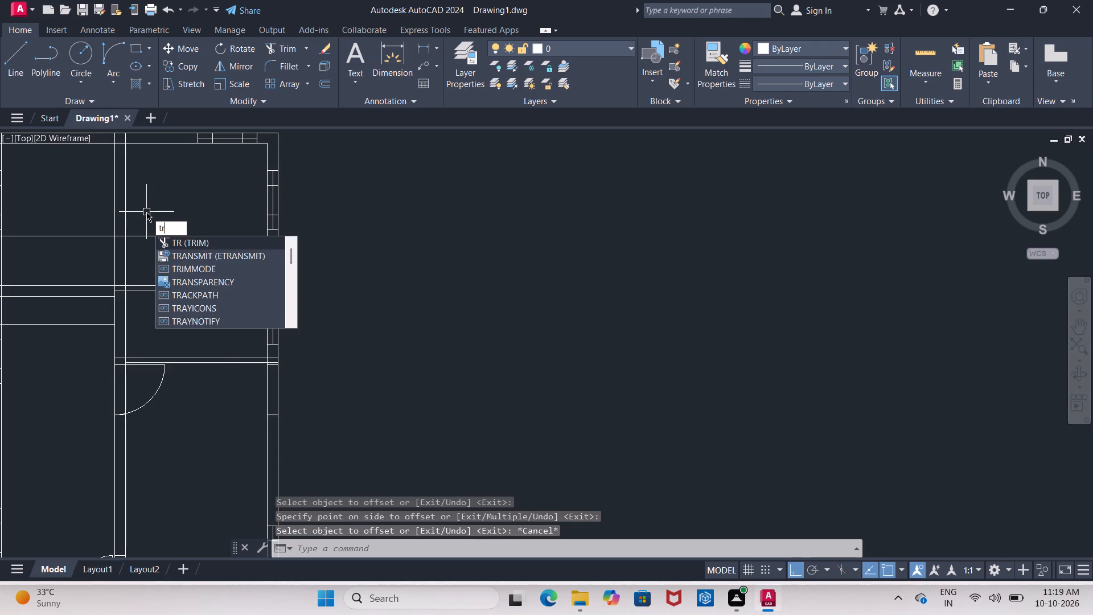
{"action": "key", "text": "Return"}
{"action": "key", "text": "Return"}
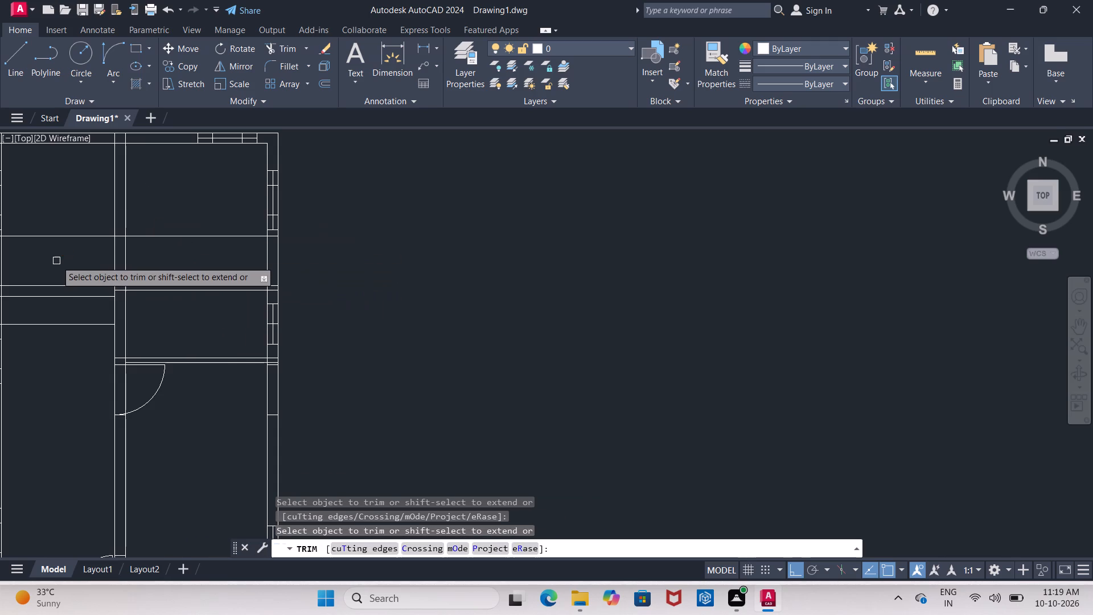
{"action": "left_click_drag", "start_coordinate": [81, 255], "coordinate": [159, 259]}
{"action": "left_click_drag", "start_coordinate": [157, 194], "coordinate": [157, 257]}
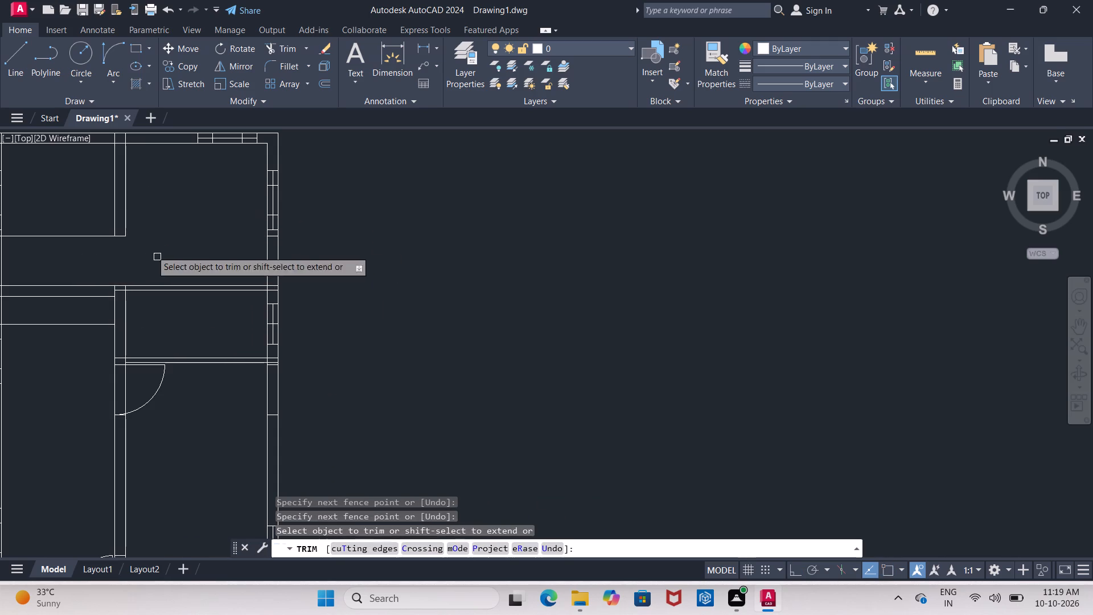
{"action": "left_click_drag", "start_coordinate": [73, 204], "coordinate": [69, 259]}
{"action": "middle_click_drag", "start_coordinate": [80, 253], "coordinate": [74, 208]}
{"action": "middle_click_drag", "start_coordinate": [71, 222], "coordinate": [170, 207]}
{"action": "scroll", "coordinate": [170, 207], "scroll_direction": "down", "scroll_amount": 1}
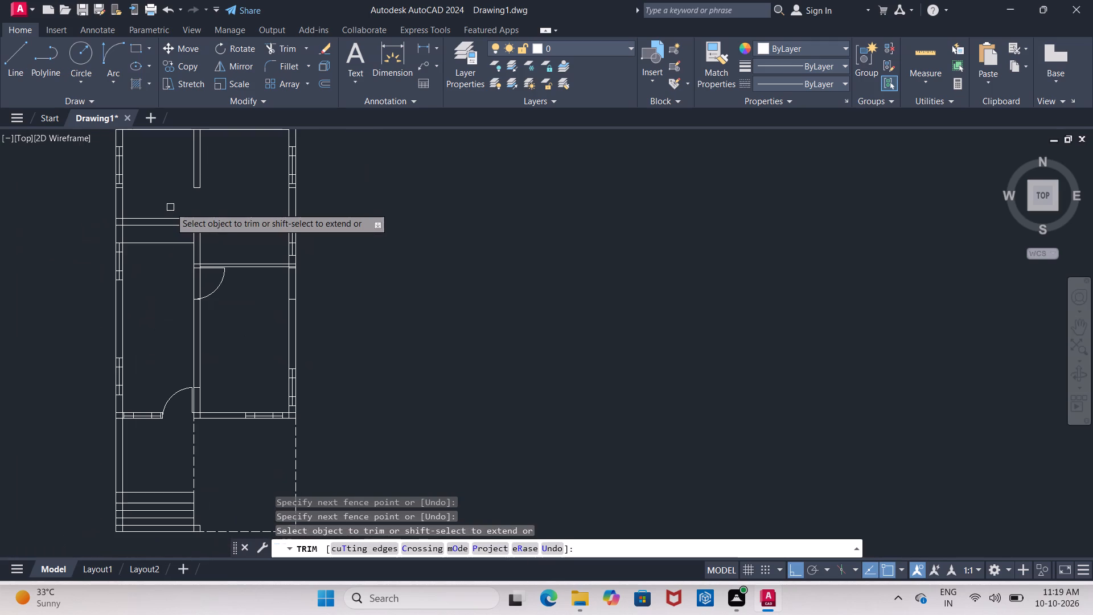
{"action": "scroll", "coordinate": [173, 194], "scroll_direction": "up", "scroll_amount": 2}
{"action": "middle_click_drag", "start_coordinate": [173, 193], "coordinate": [142, 175]}
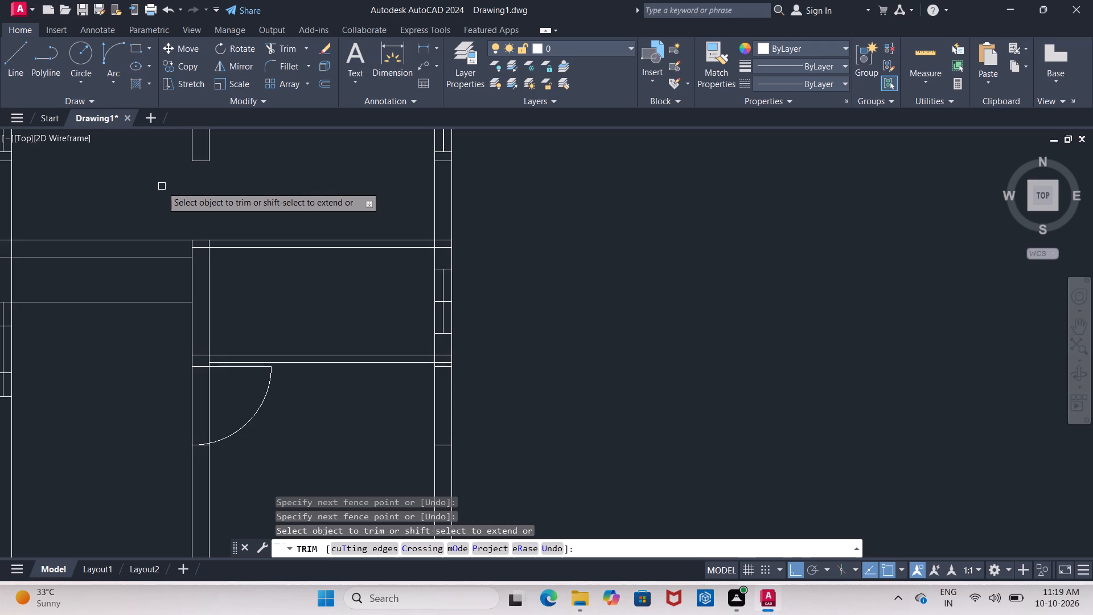
Offset the middle wall's right line 3'6" to the left, into the left-hand room.
{"action": "key", "text": "Escape"}
{"action": "key", "text": "o"}
{"action": "key", "text": "Return"}
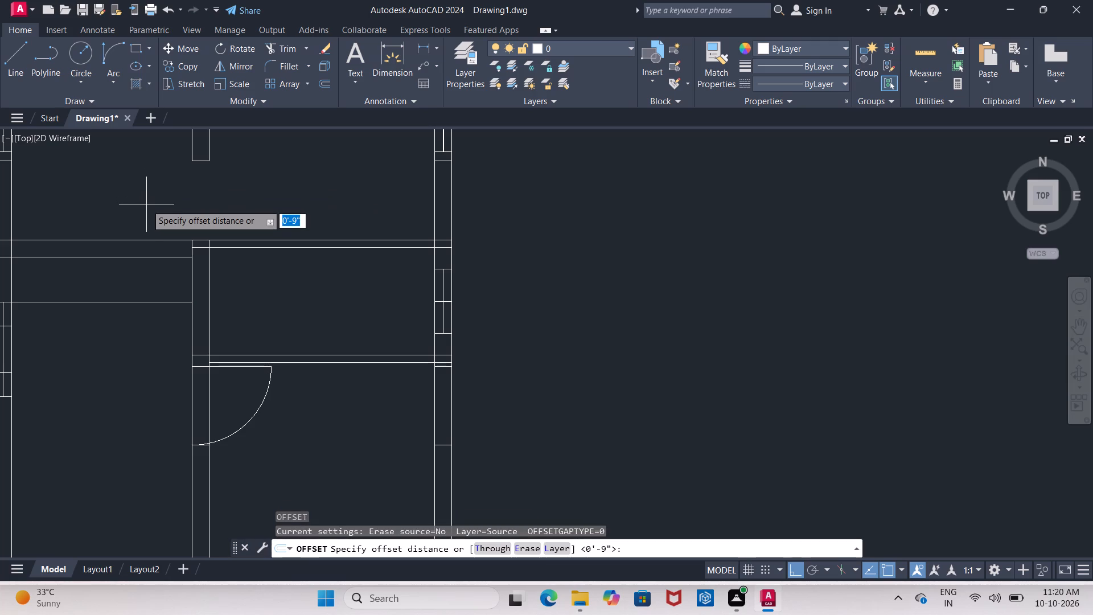
{"action": "type", "text": "3'6\""}
{"action": "key", "text": "Return"}
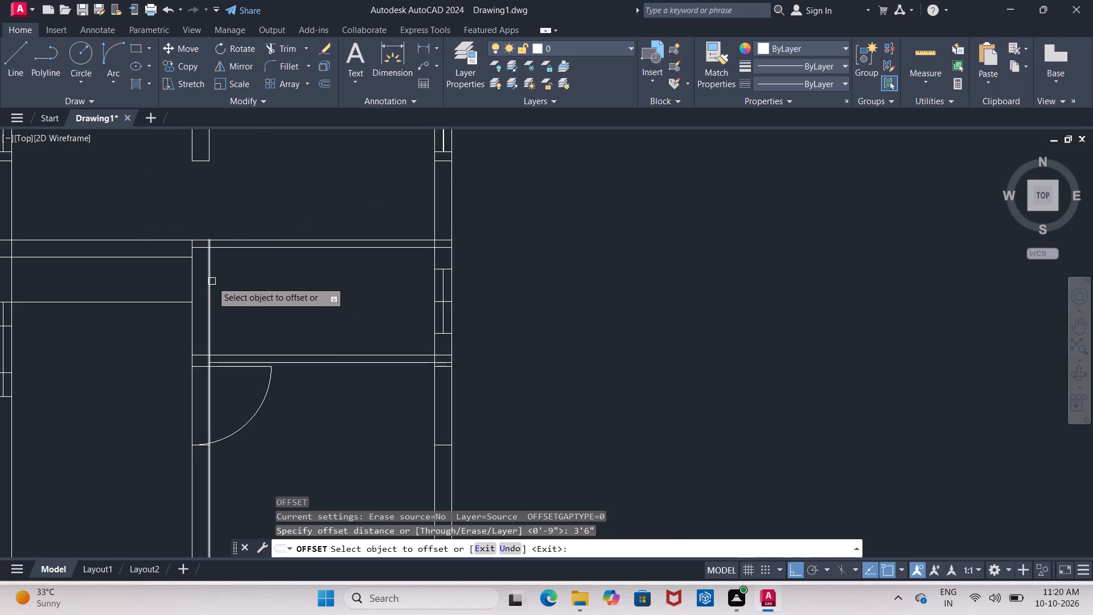
{"action": "left_click", "coordinate": [212, 281]}
{"action": "left_click", "coordinate": [146, 289]}
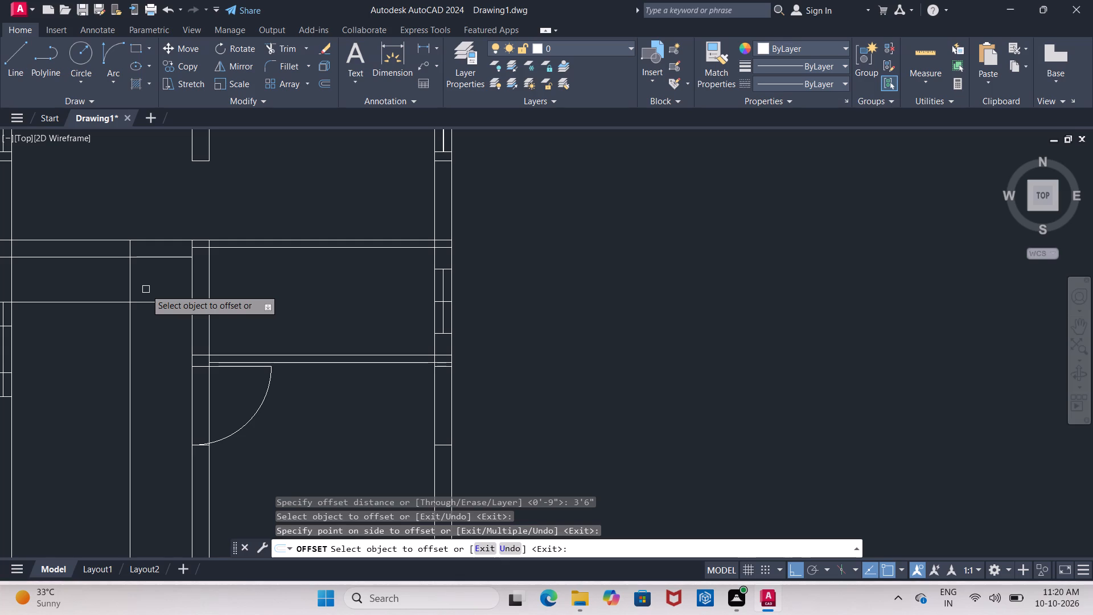
{"action": "key", "text": "Escape"}
Trim the left-hand cross wall open up to the middle wall, removing the surplus offset line and the extra horizontal line in front.
{"action": "type", "text": "tr"}
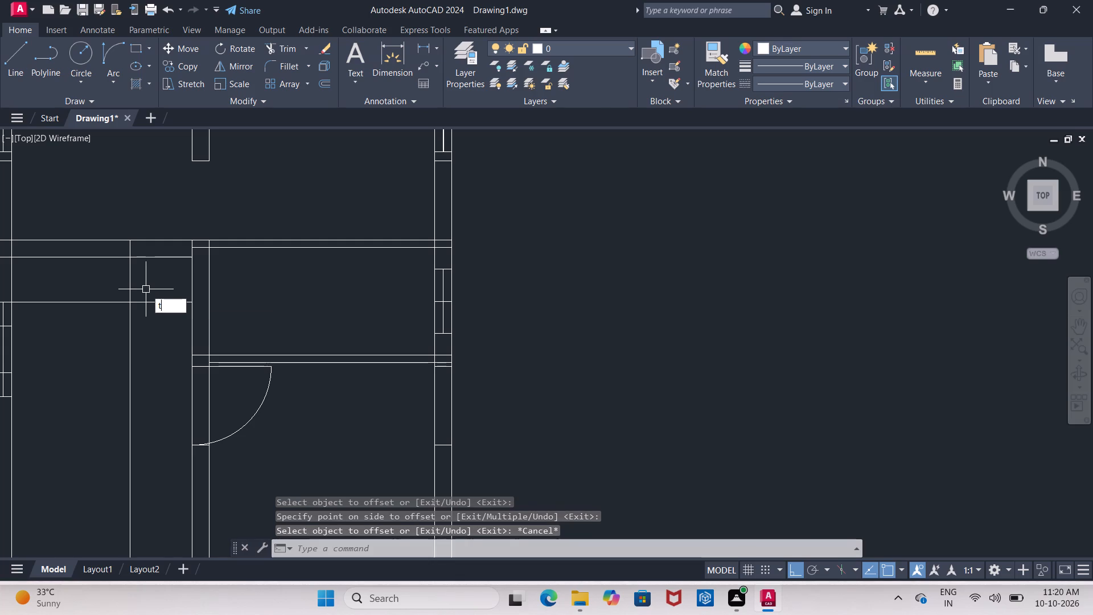
{"action": "key", "text": "Return"}
{"action": "key", "text": "Return"}
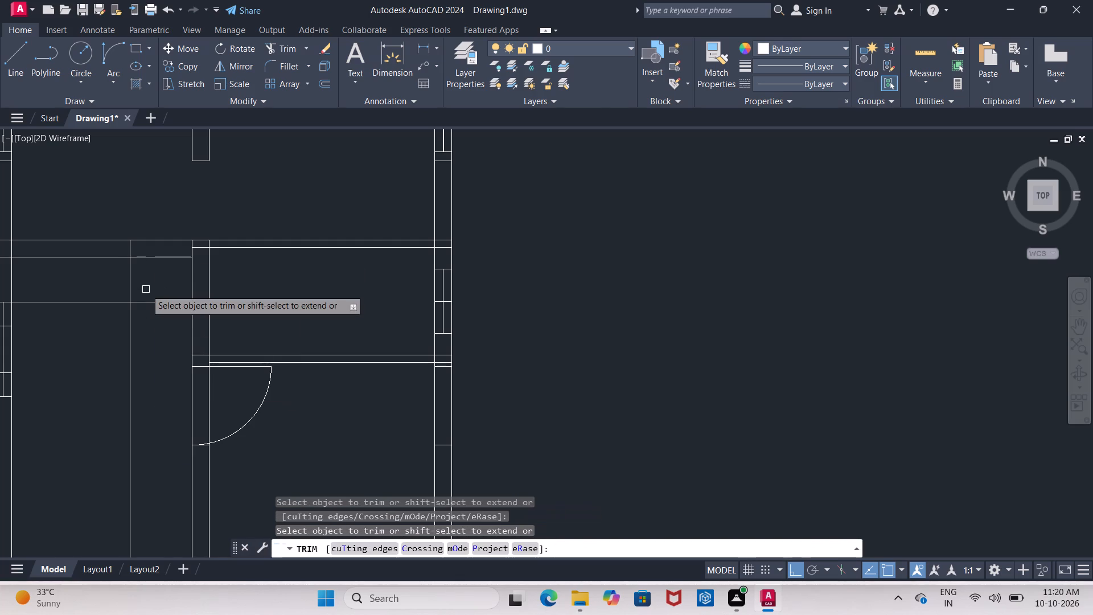
{"action": "left_click_drag", "start_coordinate": [157, 211], "coordinate": [164, 323]}
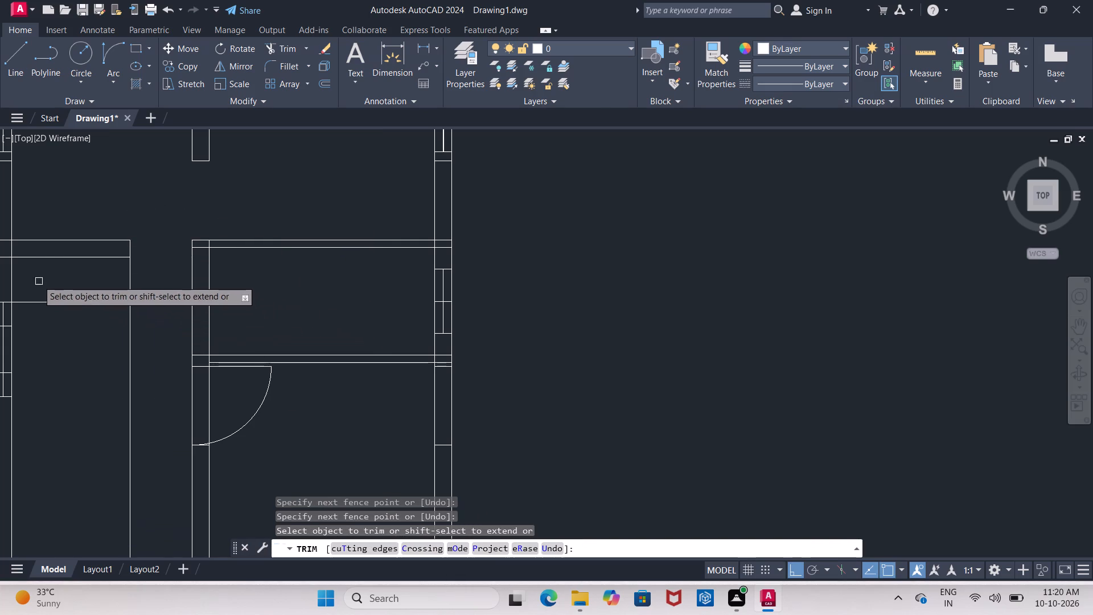
{"action": "left_click_drag", "start_coordinate": [35, 273], "coordinate": [148, 288]}
{"action": "left_click_drag", "start_coordinate": [109, 278], "coordinate": [78, 342]}
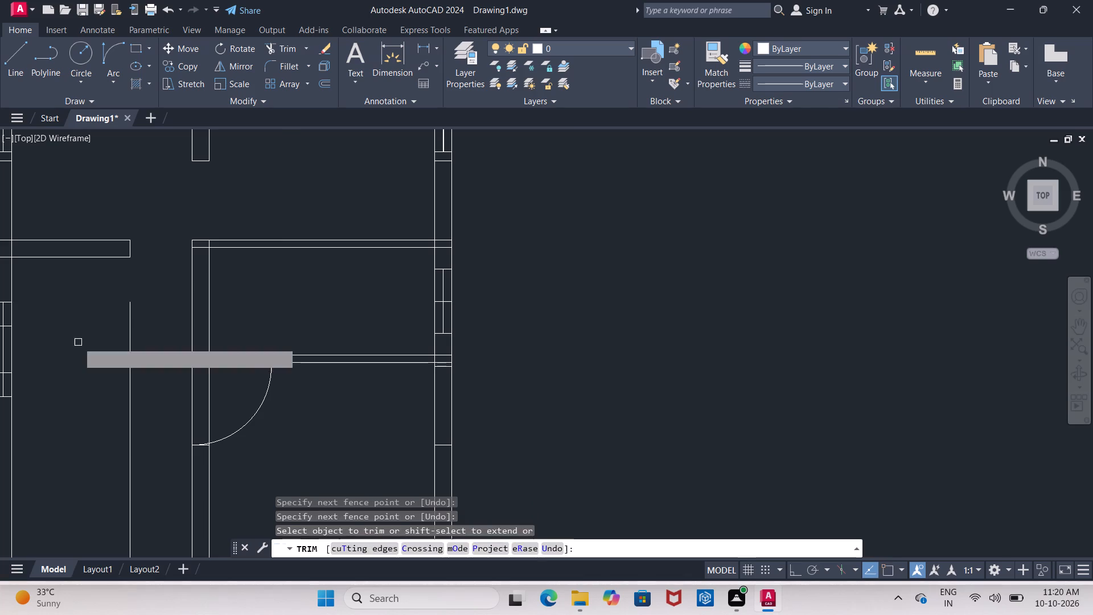
{"action": "left_click_drag", "start_coordinate": [78, 334], "coordinate": [144, 388]}
{"action": "scroll", "coordinate": [145, 376], "scroll_direction": "down", "scroll_amount": 2}
{"action": "middle_click_drag", "start_coordinate": [127, 368], "coordinate": [118, 362]}
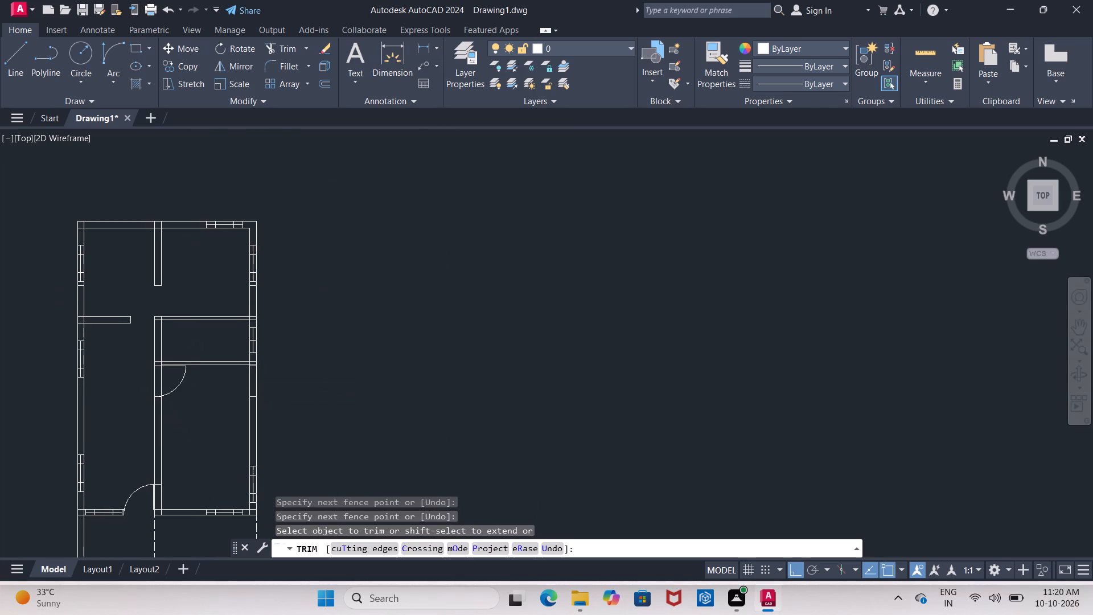
Trim the two short line pieces inside the corner where the middle wall meets the rear line of the right-hand rooms.
{"action": "scroll", "coordinate": [150, 337], "scroll_direction": "up", "scroll_amount": 4}
{"action": "middle_click_drag", "start_coordinate": [105, 314], "coordinate": [14, 335]}
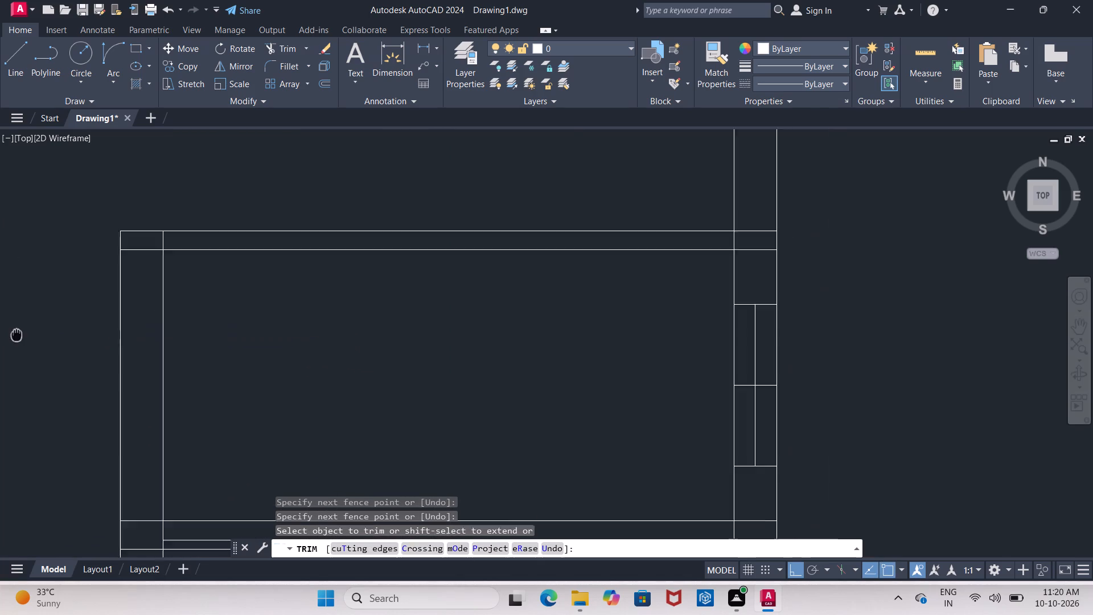
{"action": "middle_click_drag", "start_coordinate": [14, 335], "coordinate": [14, 335]}
{"action": "left_click", "coordinate": [116, 254]}
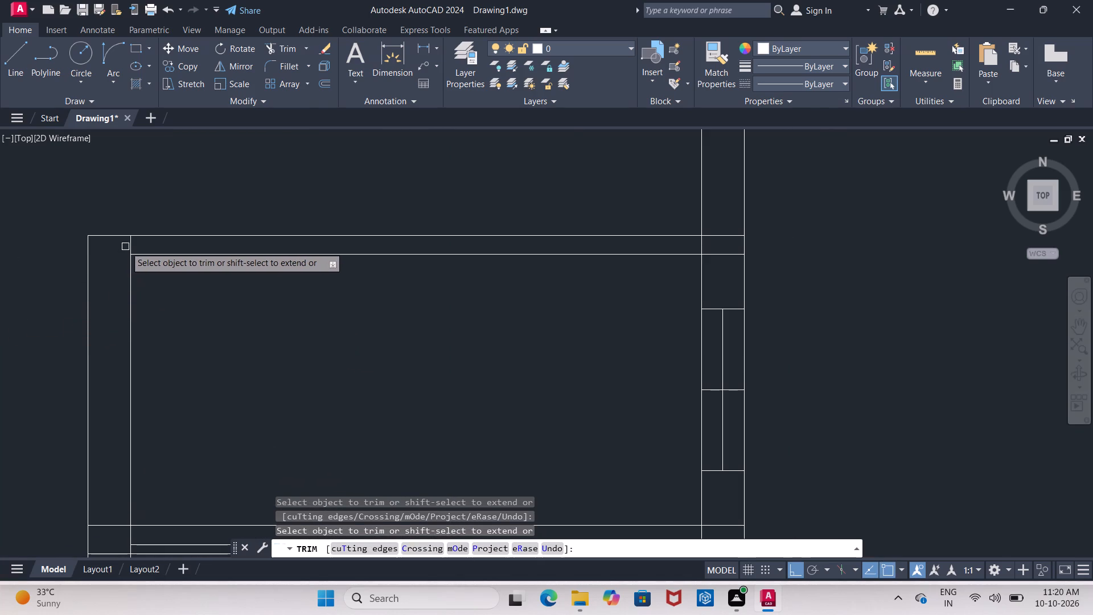
{"action": "left_click", "coordinate": [134, 247]}
{"action": "scroll", "coordinate": [138, 249], "scroll_direction": "down", "scroll_amount": 3}
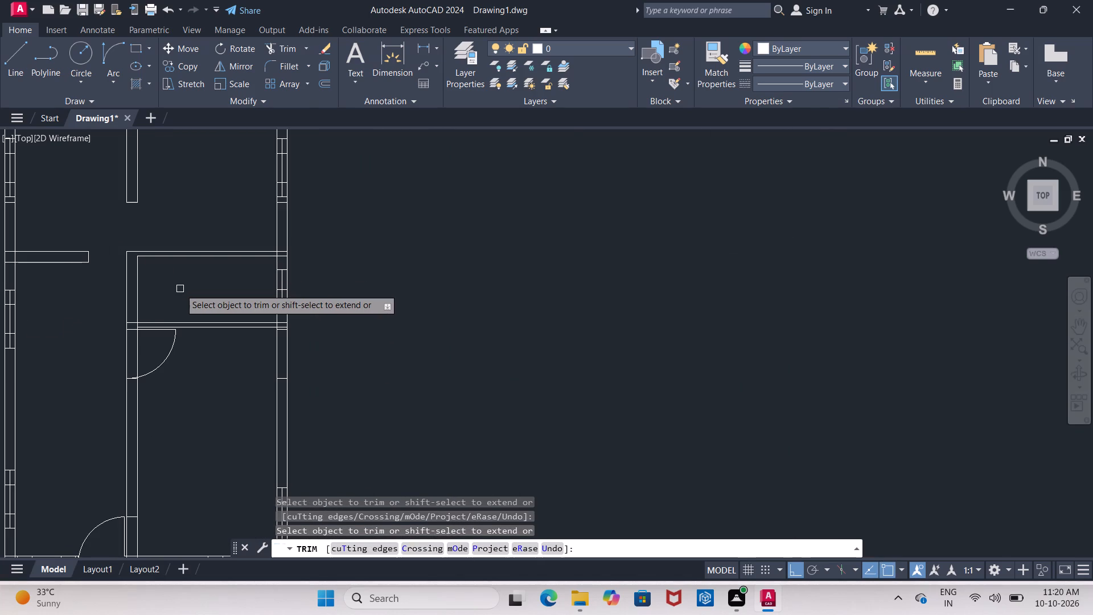
{"action": "middle_click_drag", "start_coordinate": [180, 289], "coordinate": [135, 261]}
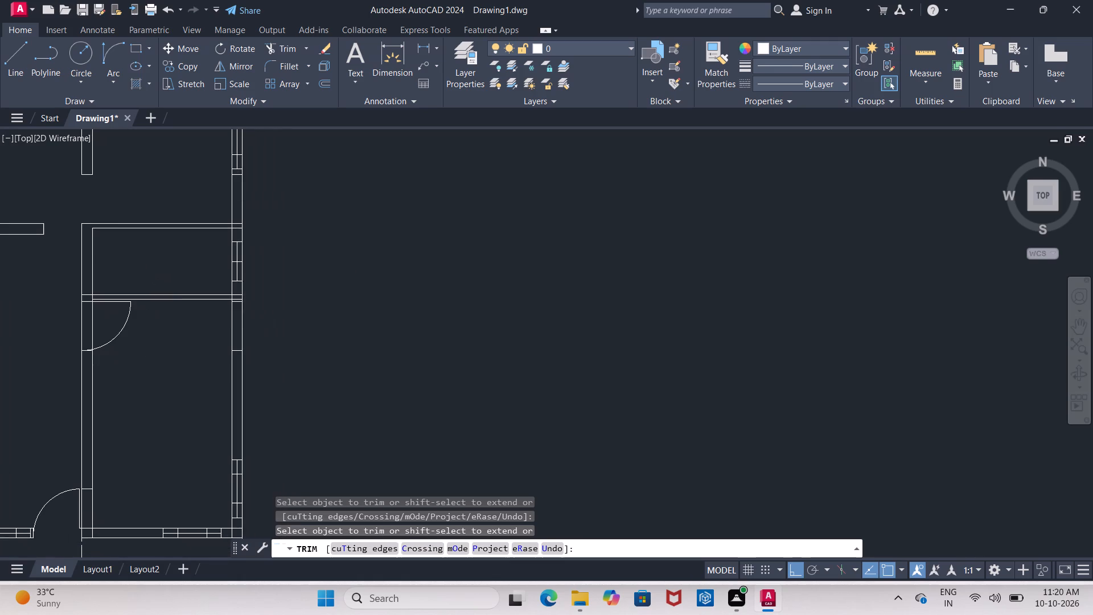
{"action": "scroll", "coordinate": [199, 321], "scroll_direction": "up", "scroll_amount": 3}
{"action": "middle_click_drag", "start_coordinate": [194, 317], "coordinate": [77, 335]}
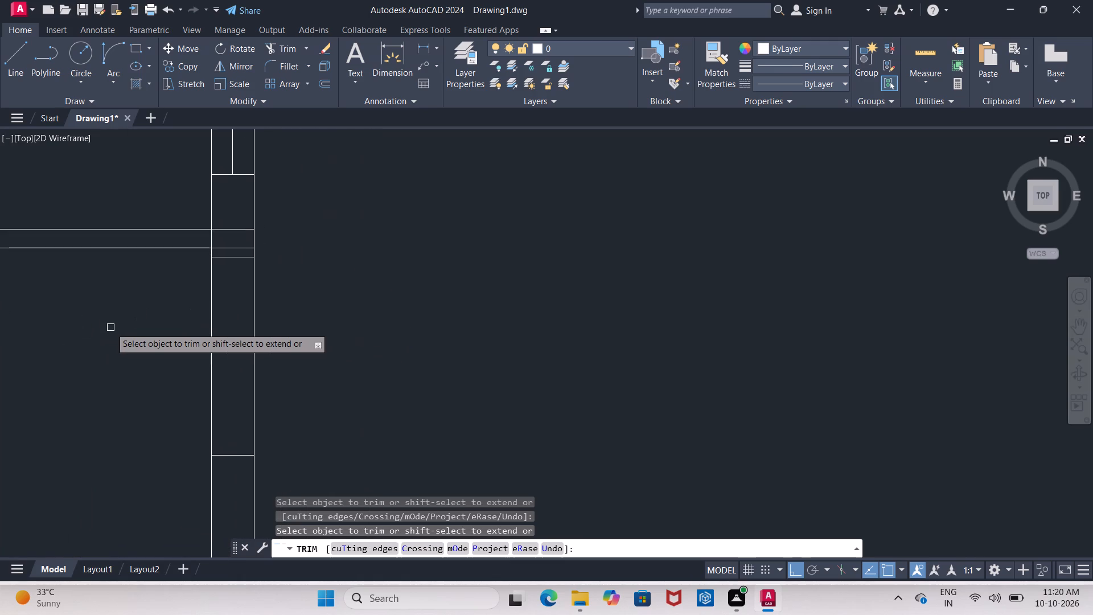
{"action": "key", "text": "Escape"}
Offset the right-hand outer wall's inner line 3' into the building.
{"action": "key", "text": "o"}
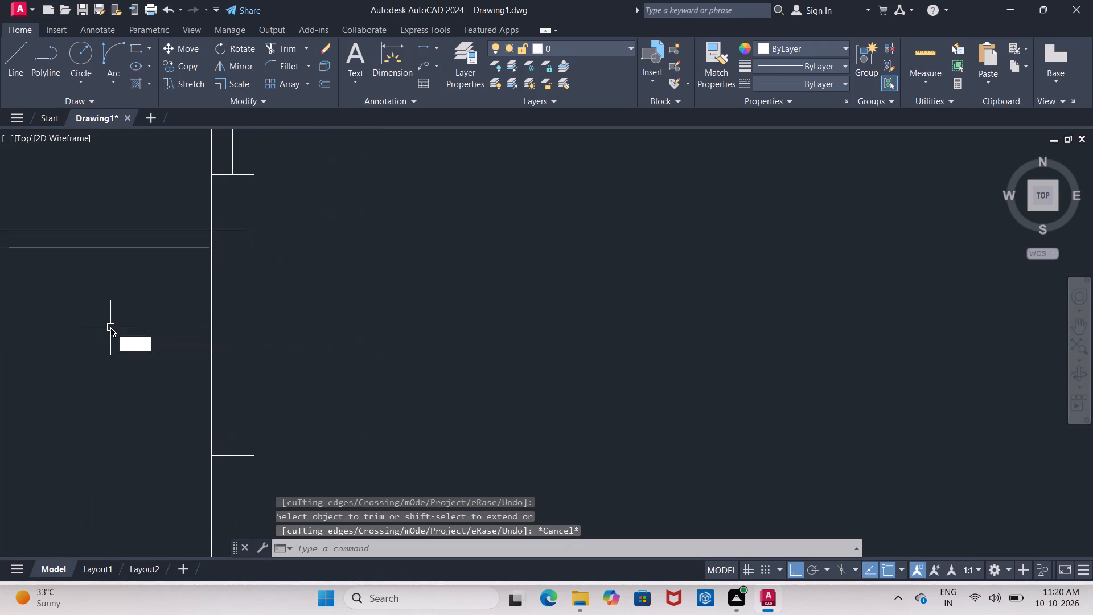
{"action": "key", "text": "Return"}
{"action": "key", "text": "3"}
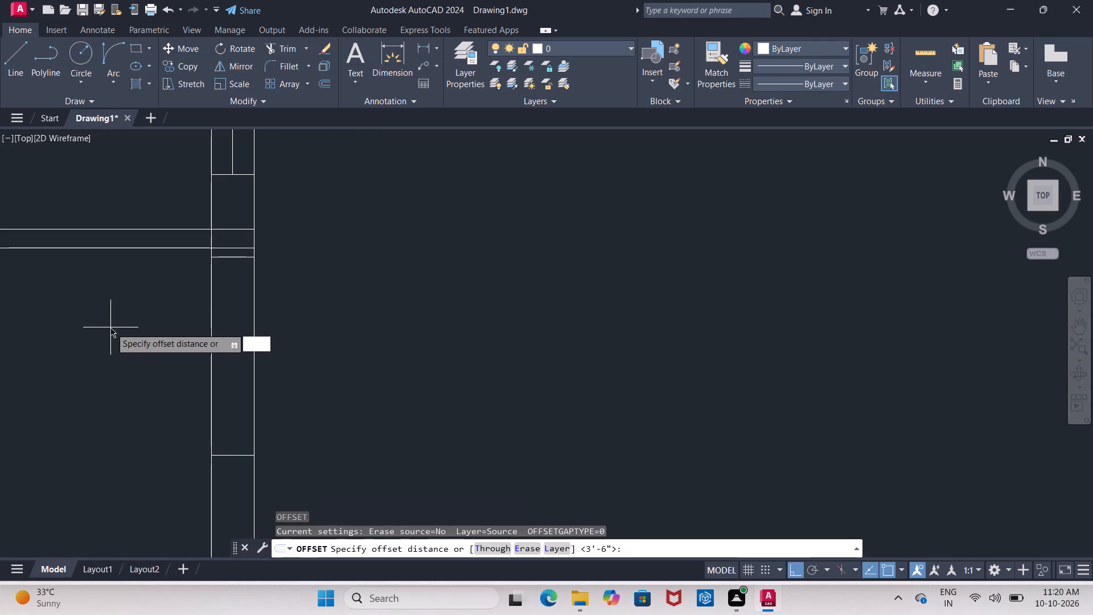
{"action": "key", "text": "apostrophe"}
{"action": "key", "text": "Return"}
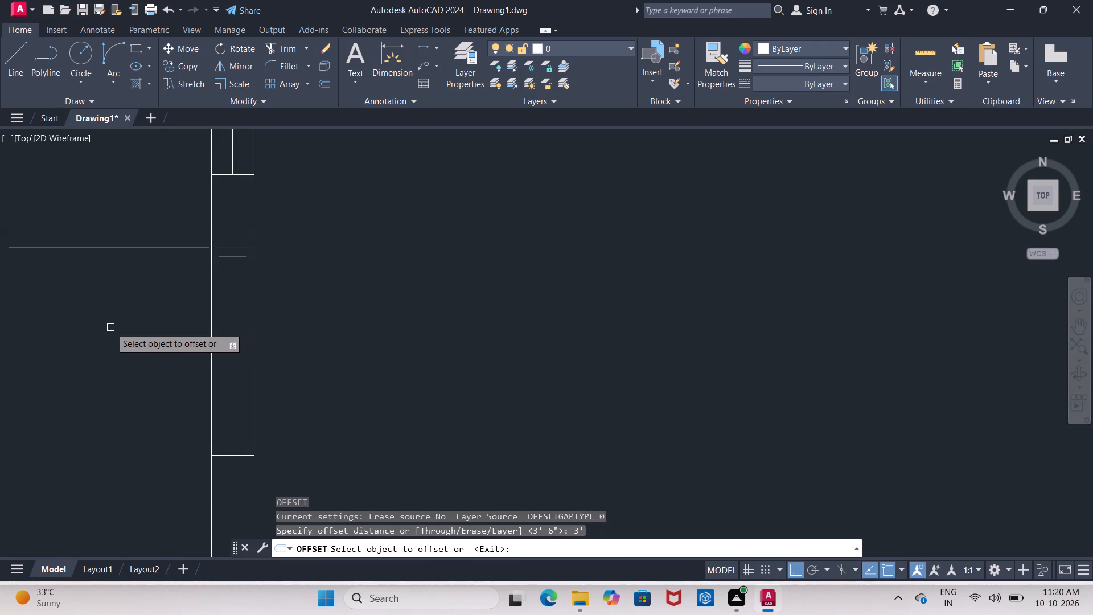
{"action": "left_click", "coordinate": [212, 237]}
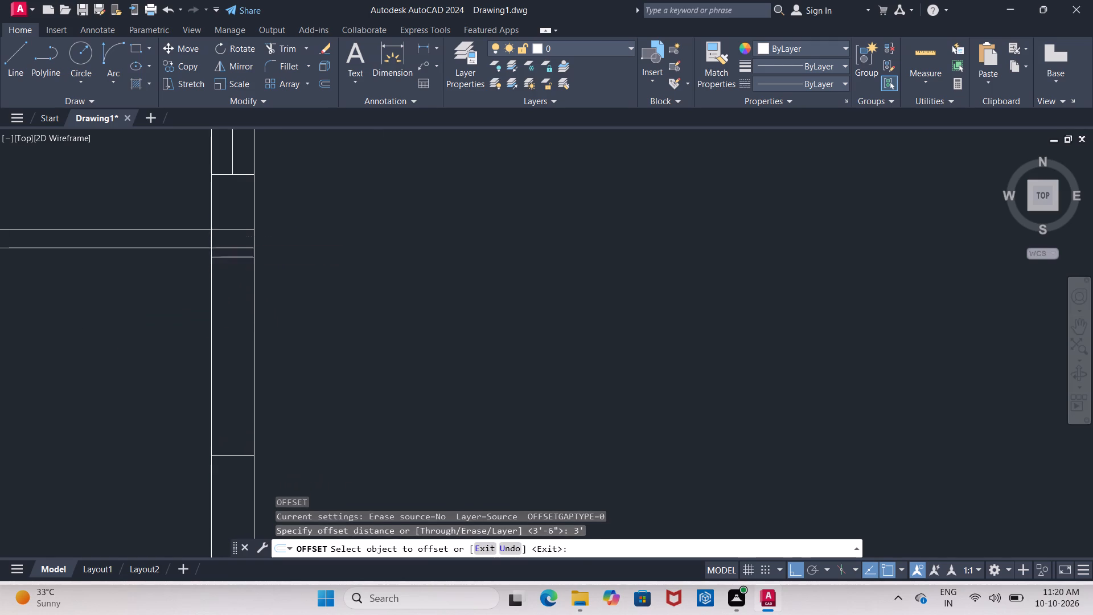
{"action": "left_click", "coordinate": [166, 240]}
Offset the front line of the right-hand partition behind the swing door 2' toward the rear.
{"action": "scroll", "coordinate": [164, 248], "scroll_direction": "down", "scroll_amount": 2}
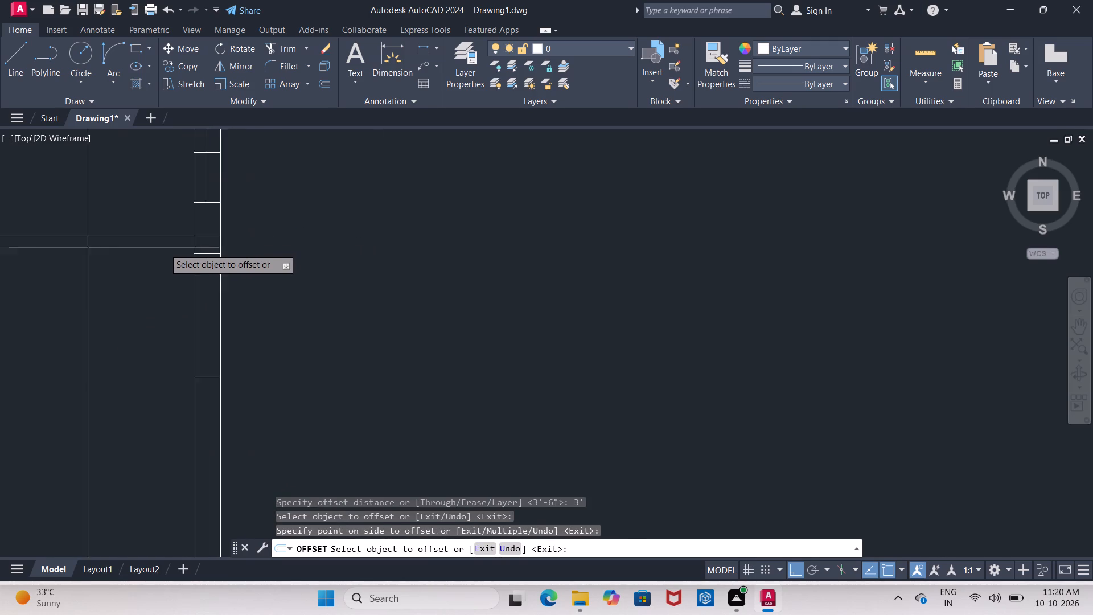
{"action": "left_click", "coordinate": [164, 248]}
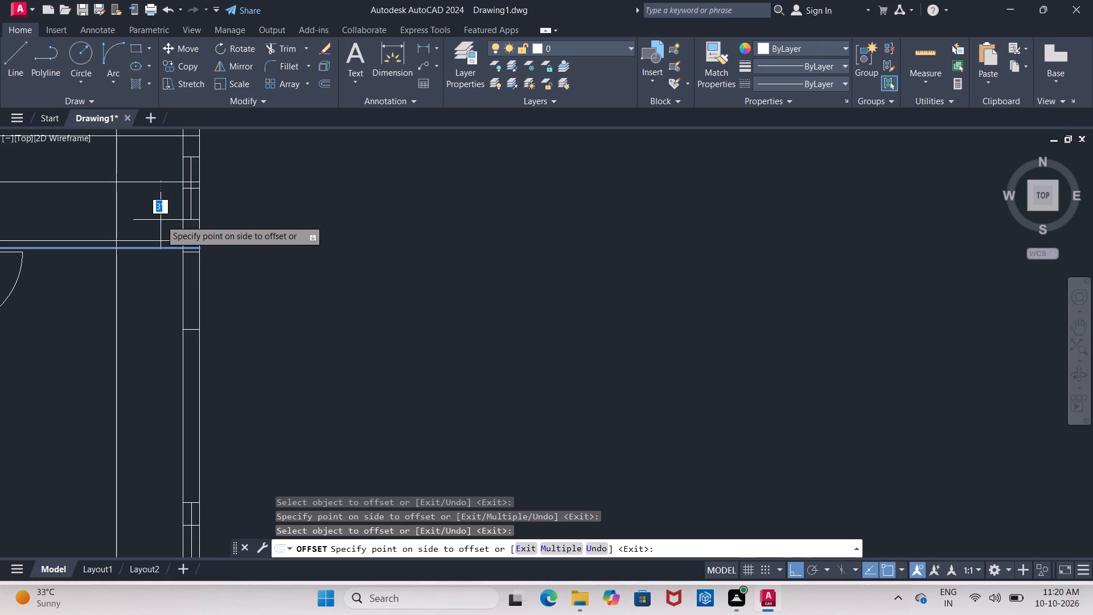
{"action": "key", "text": "BackSpace"}
{"action": "type", "text": "2'"}
{"action": "key", "text": "Return"}
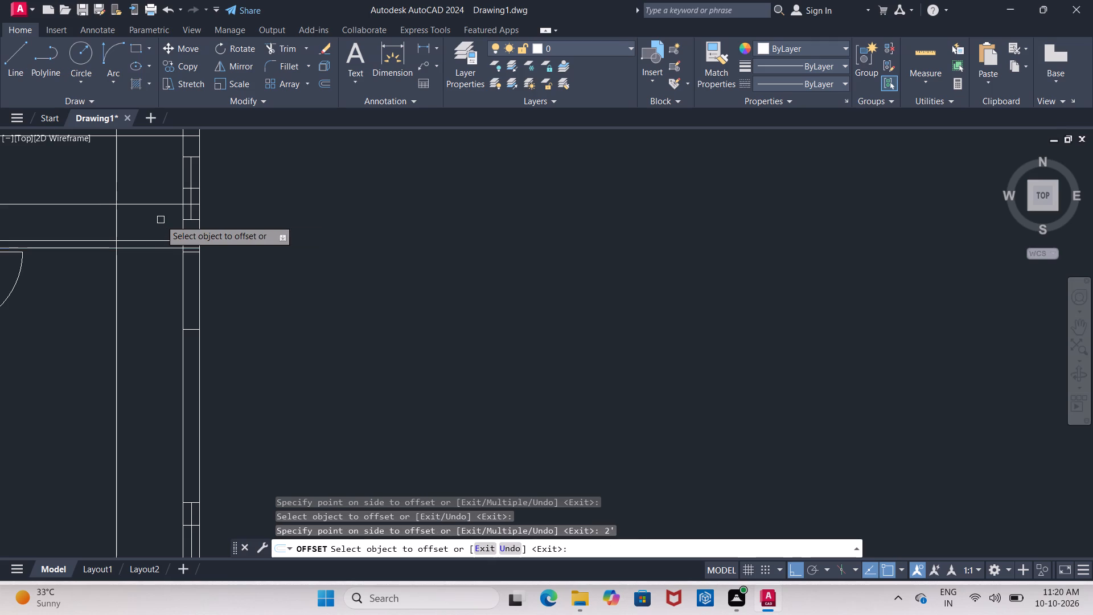
{"action": "key", "text": "Escape"}
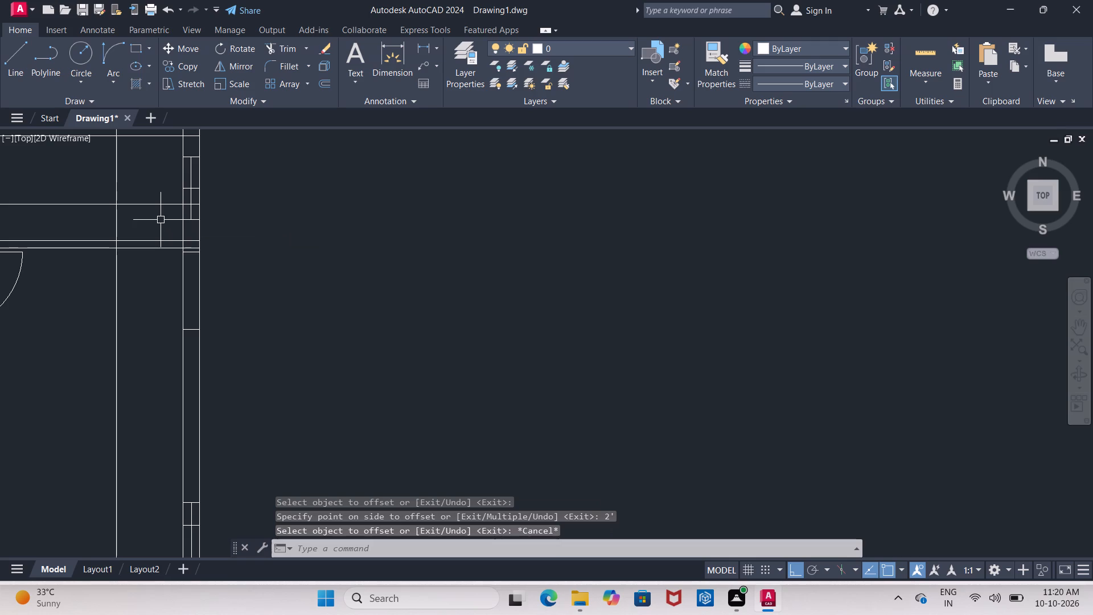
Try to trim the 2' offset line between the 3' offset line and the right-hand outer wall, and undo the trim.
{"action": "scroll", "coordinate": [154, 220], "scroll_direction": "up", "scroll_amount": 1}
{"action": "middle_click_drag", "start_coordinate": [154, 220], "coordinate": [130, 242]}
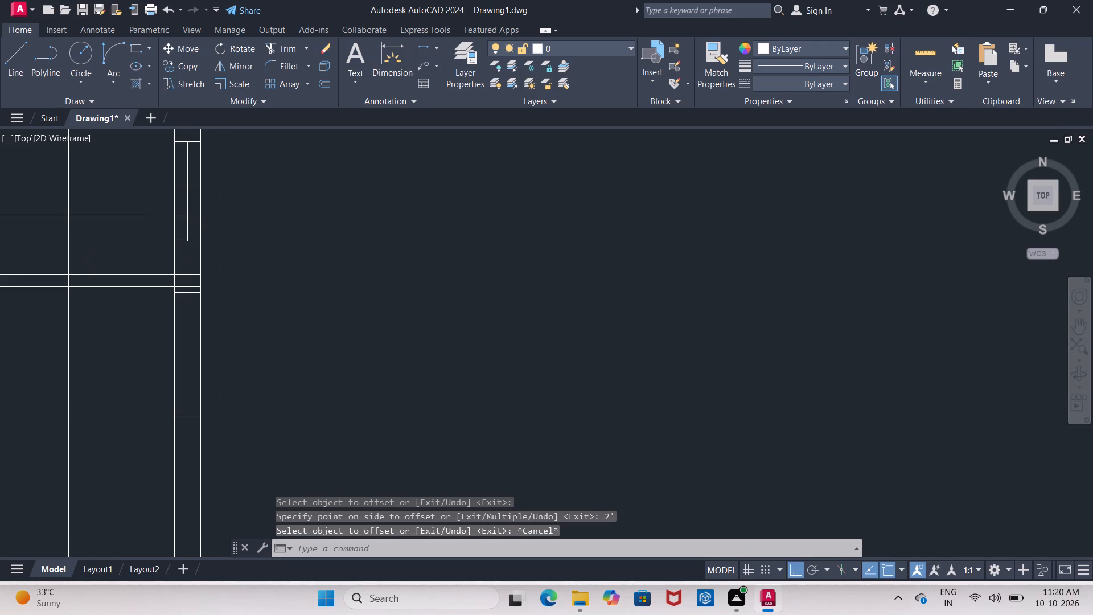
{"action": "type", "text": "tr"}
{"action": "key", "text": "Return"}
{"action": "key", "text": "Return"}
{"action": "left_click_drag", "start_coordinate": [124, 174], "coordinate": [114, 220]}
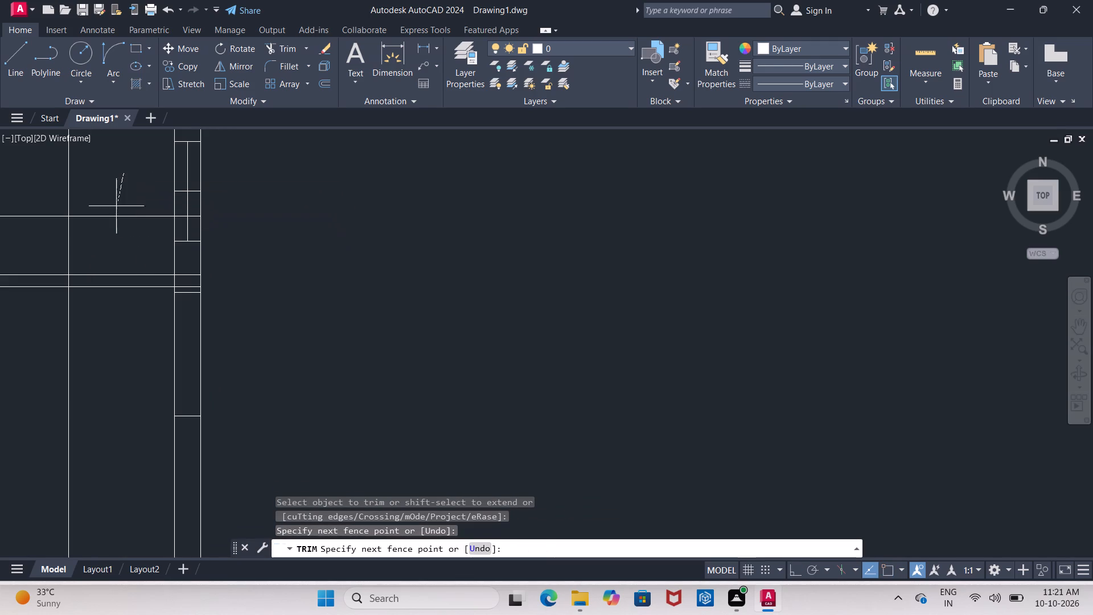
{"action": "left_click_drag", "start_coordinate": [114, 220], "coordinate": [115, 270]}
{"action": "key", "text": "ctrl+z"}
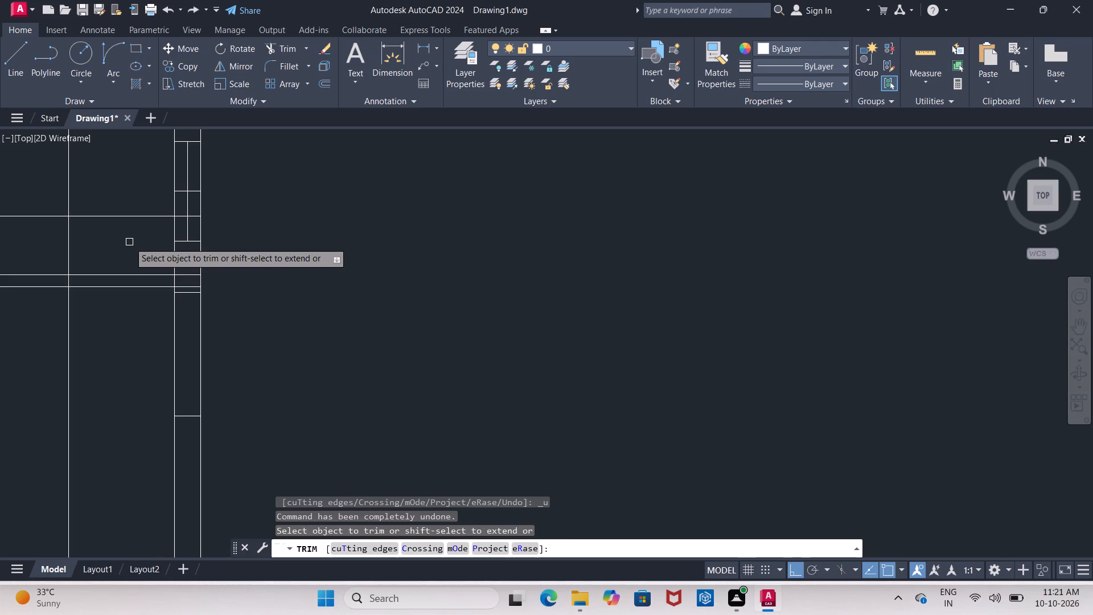
Trim the partition's rear line back to the 3' offset line, and remove the 2' offset line and the 3' line inside the two right-hand rooms.
{"action": "left_click_drag", "start_coordinate": [146, 195], "coordinate": [133, 284]}
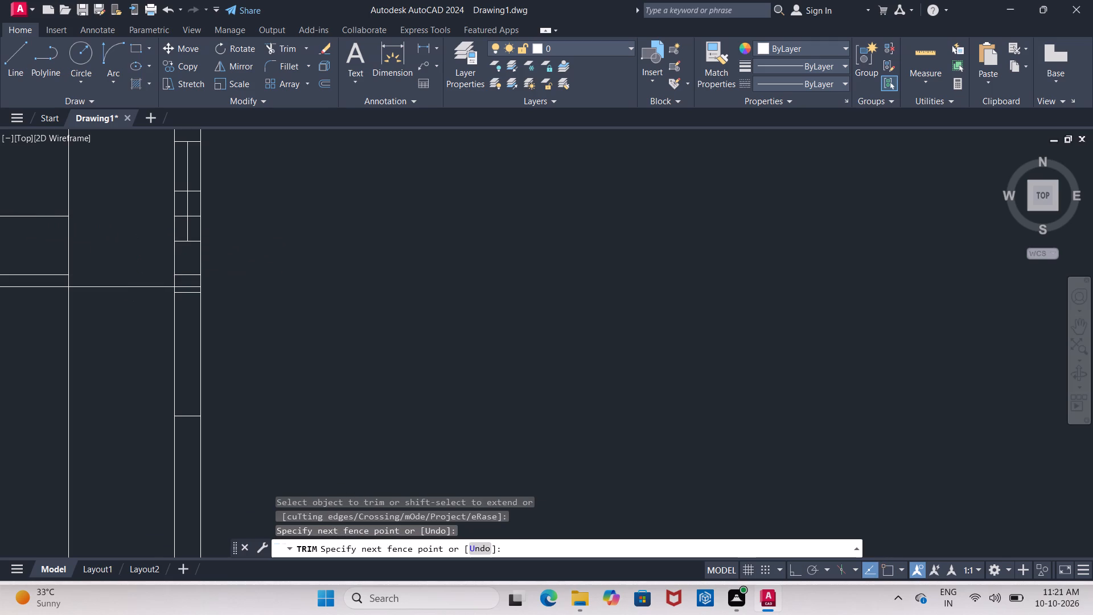
{"action": "scroll", "coordinate": [135, 261], "scroll_direction": "down", "scroll_amount": 2}
{"action": "middle_click_drag", "start_coordinate": [135, 261], "coordinate": [149, 276]}
{"action": "left_click_drag", "start_coordinate": [71, 235], "coordinate": [93, 252]}
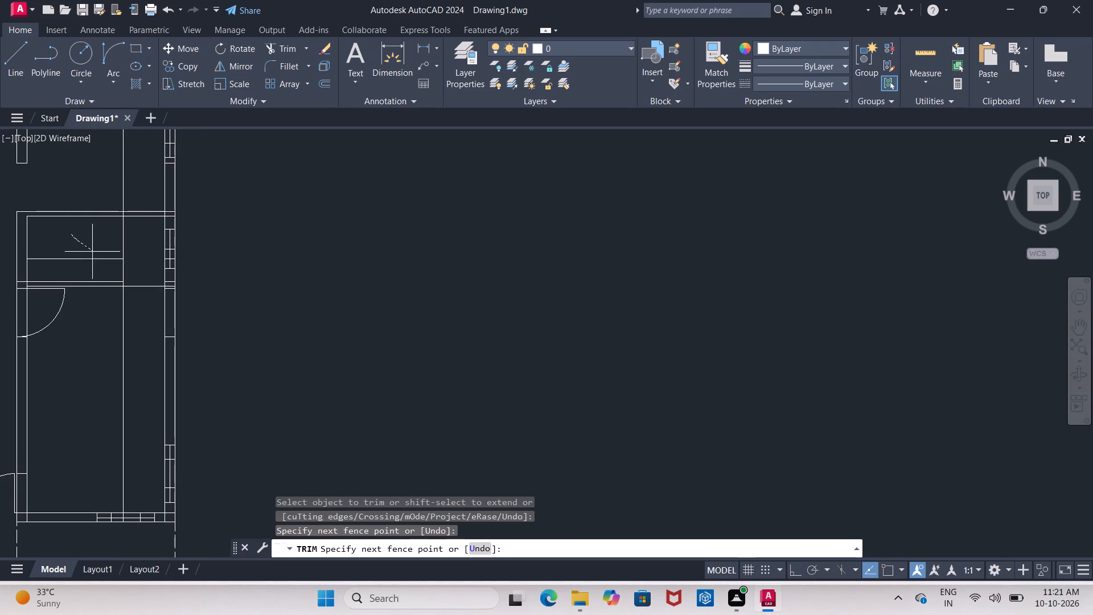
{"action": "left_click_drag", "start_coordinate": [93, 252], "coordinate": [103, 268]}
{"action": "left_click_drag", "start_coordinate": [94, 253], "coordinate": [128, 259]}
{"action": "left_click", "coordinate": [122, 321]}
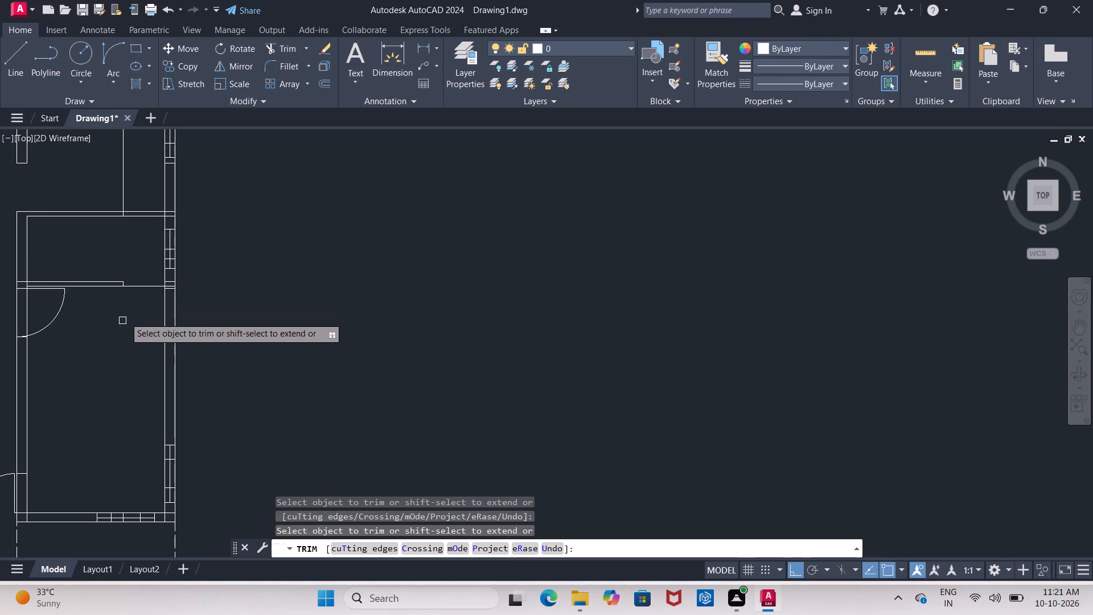
Trim the short cross line inside the right-hand outer wall just in front of the partition.
{"action": "scroll", "coordinate": [135, 305], "scroll_direction": "up", "scroll_amount": 3}
{"action": "middle_click_drag", "start_coordinate": [124, 300], "coordinate": [13, 309]}
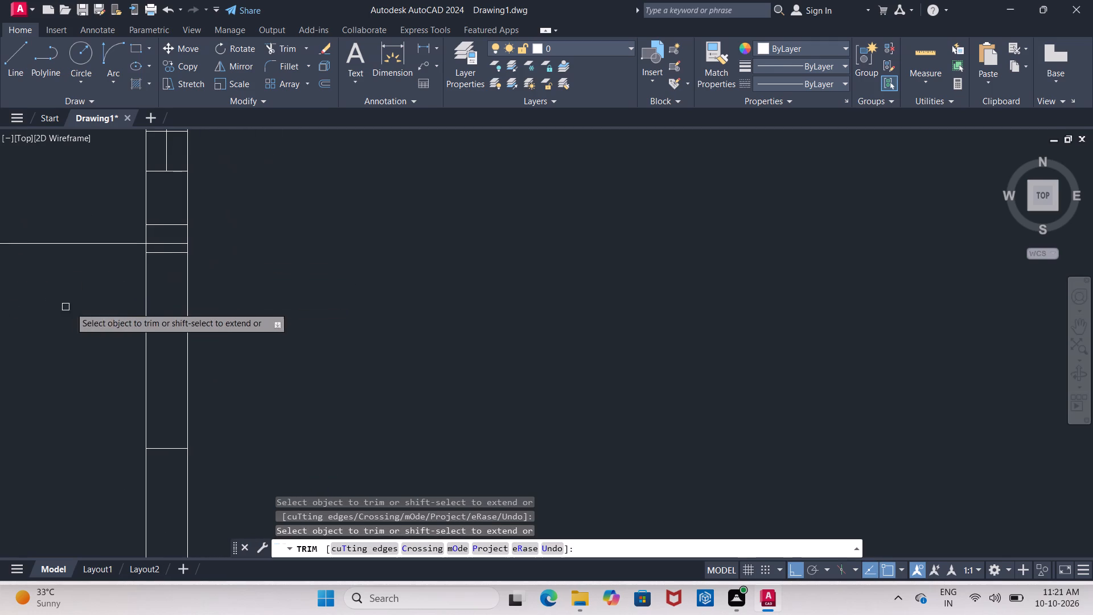
{"action": "left_click", "coordinate": [168, 253]}
Trim the two inner cross lines out of the right-hand wall window between the partition and the rear line of the right-hand rooms.
{"action": "scroll", "coordinate": [170, 266], "scroll_direction": "down", "scroll_amount": 4}
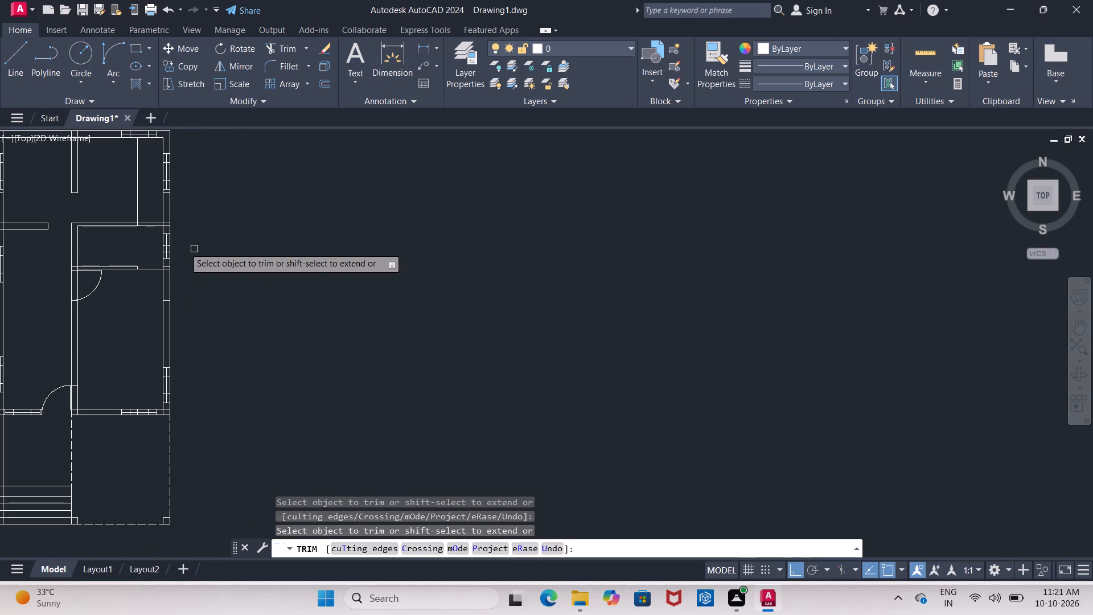
{"action": "scroll", "coordinate": [174, 235], "scroll_direction": "up", "scroll_amount": 3}
{"action": "middle_click_drag", "start_coordinate": [196, 239], "coordinate": [297, 244]}
{"action": "scroll", "coordinate": [299, 244], "scroll_direction": "down", "scroll_amount": 2}
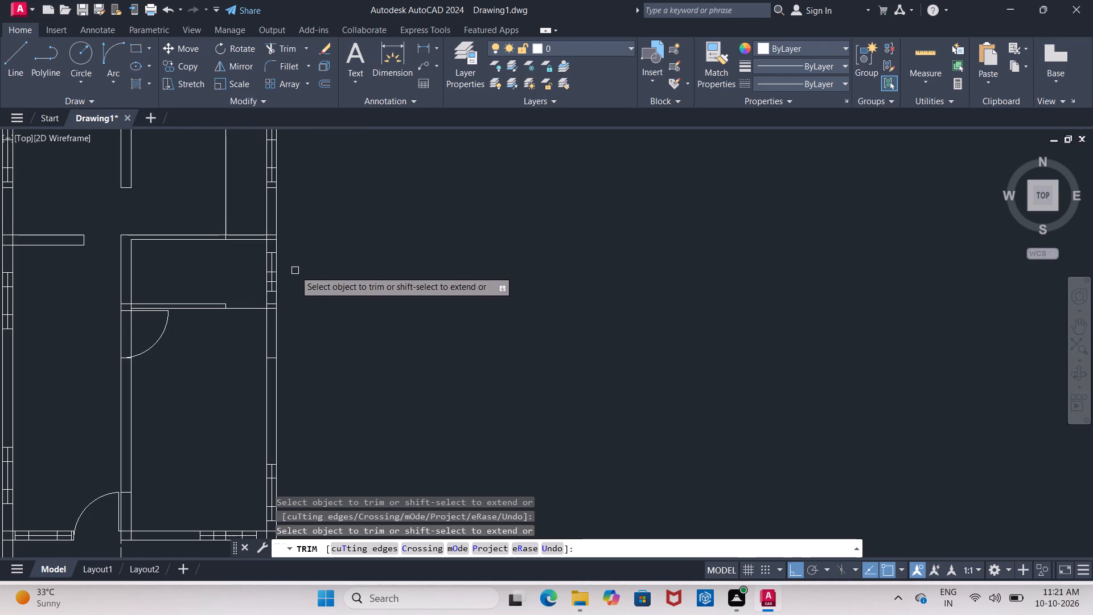
{"action": "scroll", "coordinate": [290, 278], "scroll_direction": "up", "scroll_amount": 2}
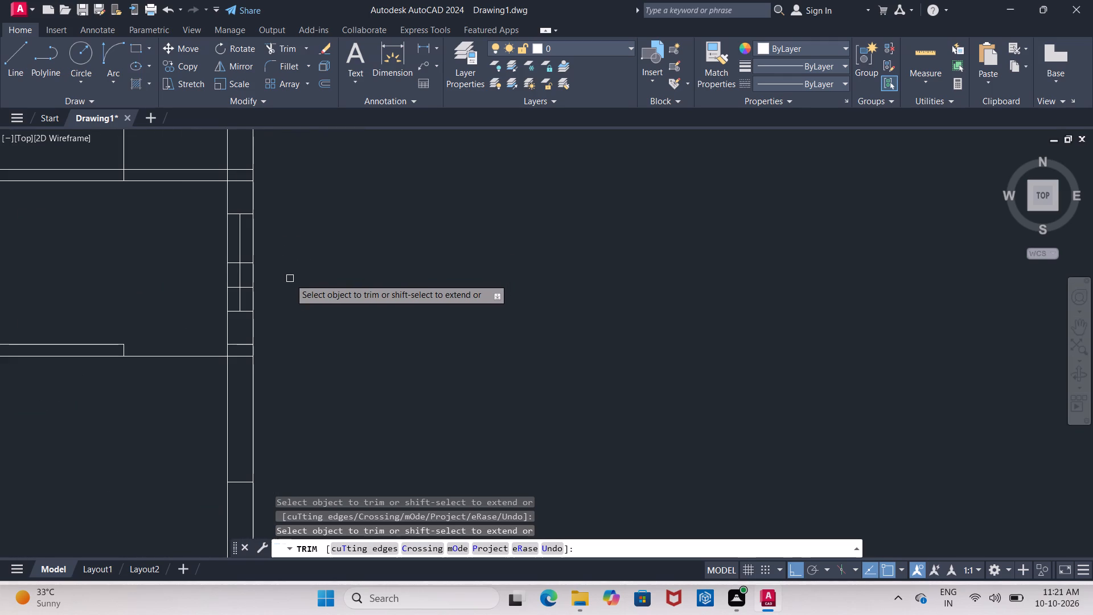
{"action": "scroll", "coordinate": [290, 278], "scroll_direction": "down", "scroll_amount": 3}
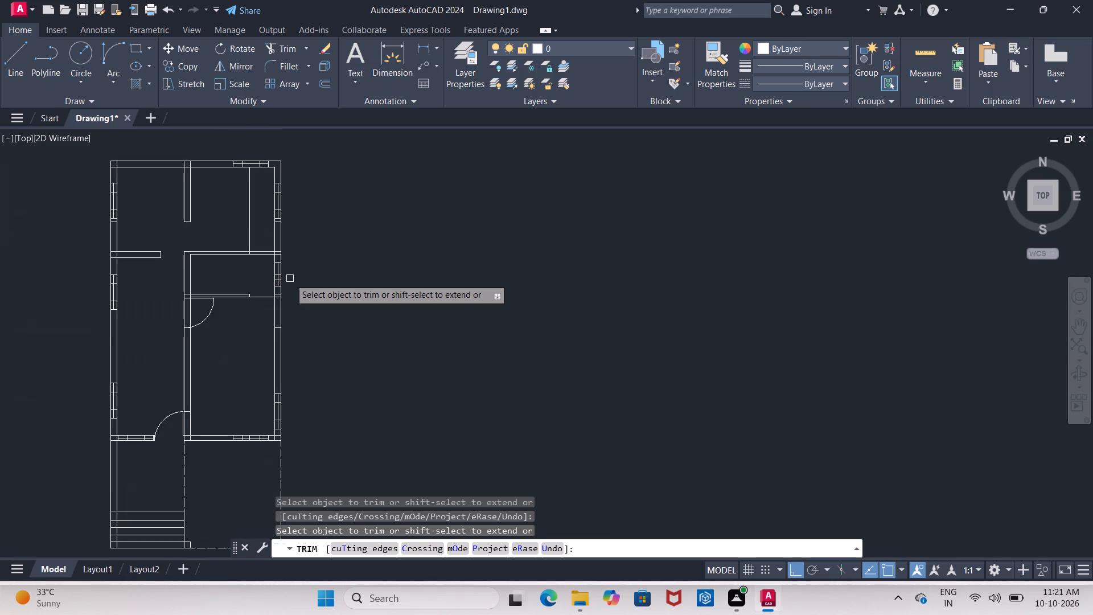
{"action": "scroll", "coordinate": [289, 276], "scroll_direction": "up", "scroll_amount": 3}
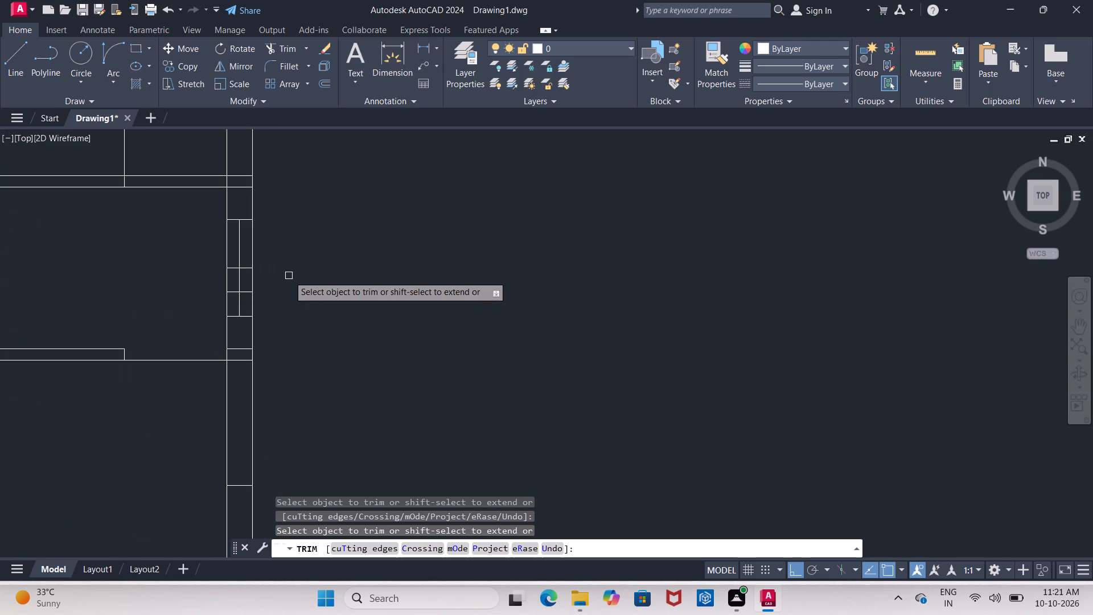
{"action": "scroll", "coordinate": [289, 276], "scroll_direction": "up", "scroll_amount": 1}
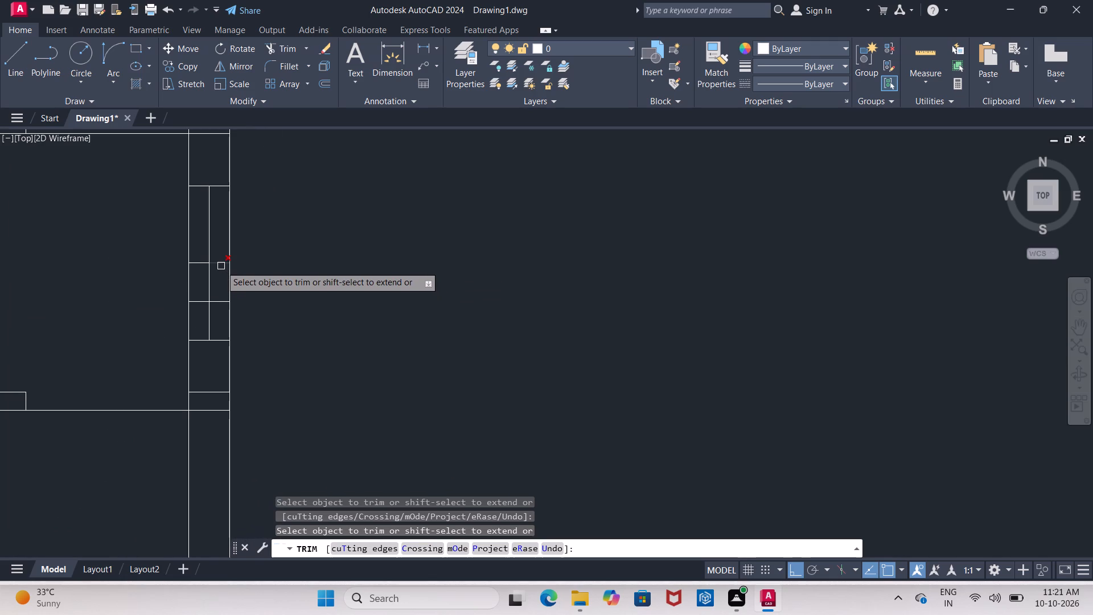
{"action": "left_click", "coordinate": [221, 264]}
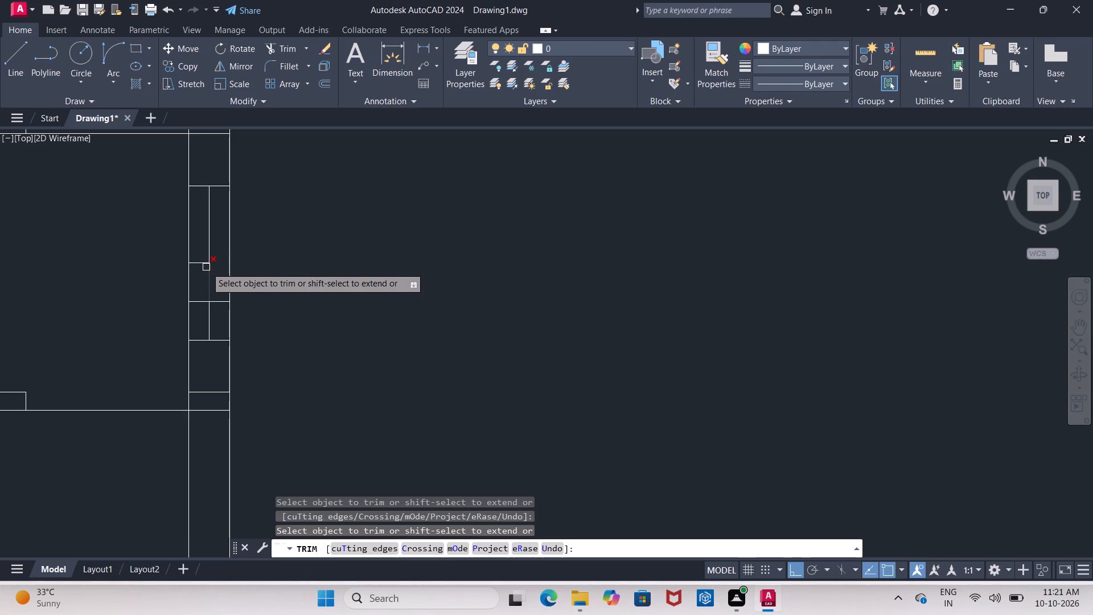
{"action": "left_click", "coordinate": [203, 264]}
{"action": "left_click", "coordinate": [197, 304]}
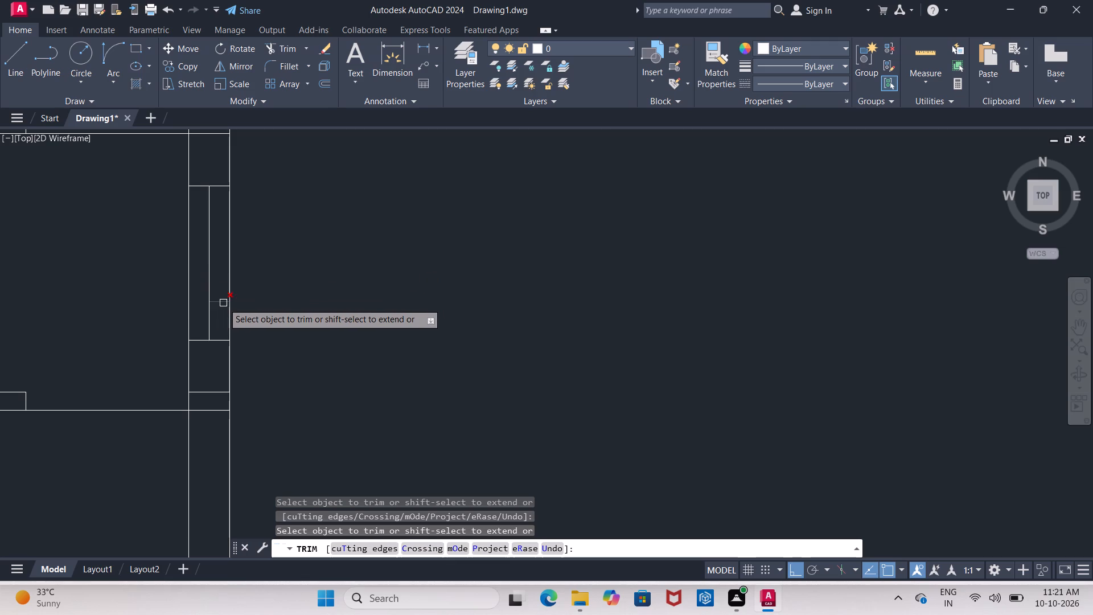
{"action": "left_click", "coordinate": [223, 303]}
{"action": "key", "text": "Escape"}
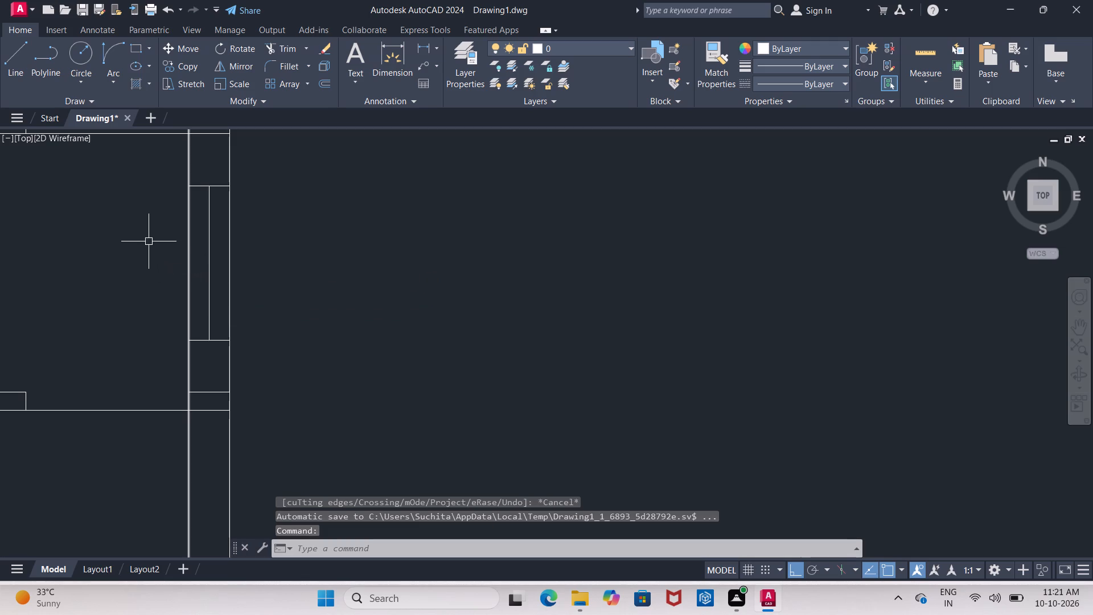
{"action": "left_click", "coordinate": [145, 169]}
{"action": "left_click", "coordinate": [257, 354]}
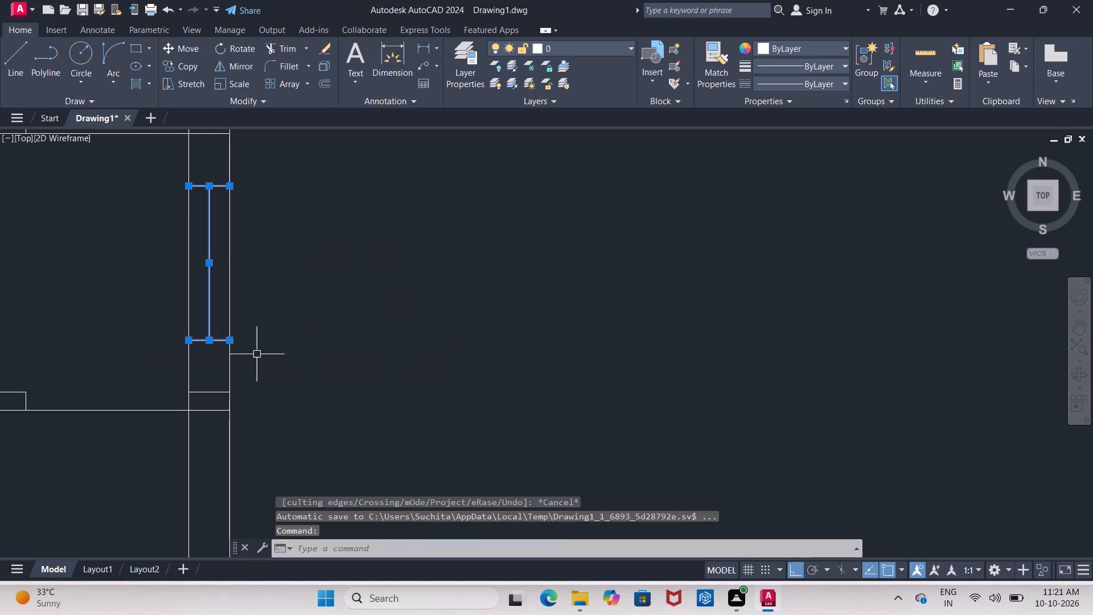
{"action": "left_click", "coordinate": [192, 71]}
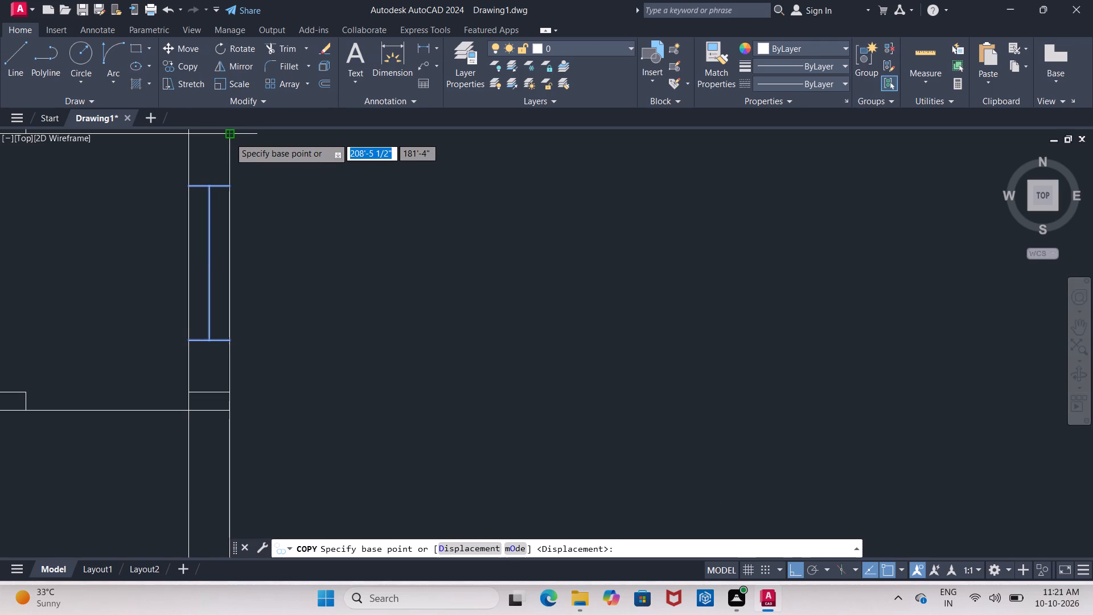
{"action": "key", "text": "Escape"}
Move the small right-hand wall window toward the rear so its outer rear corner meets the front line of the wall behind it.
{"action": "left_click", "coordinate": [164, 175]}
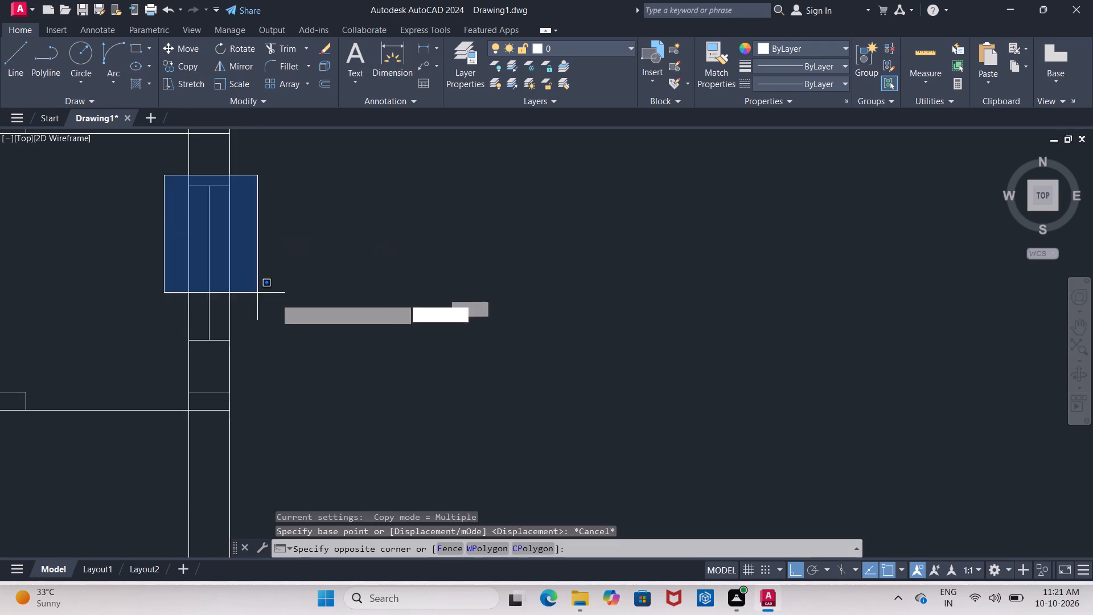
{"action": "left_click", "coordinate": [291, 346]}
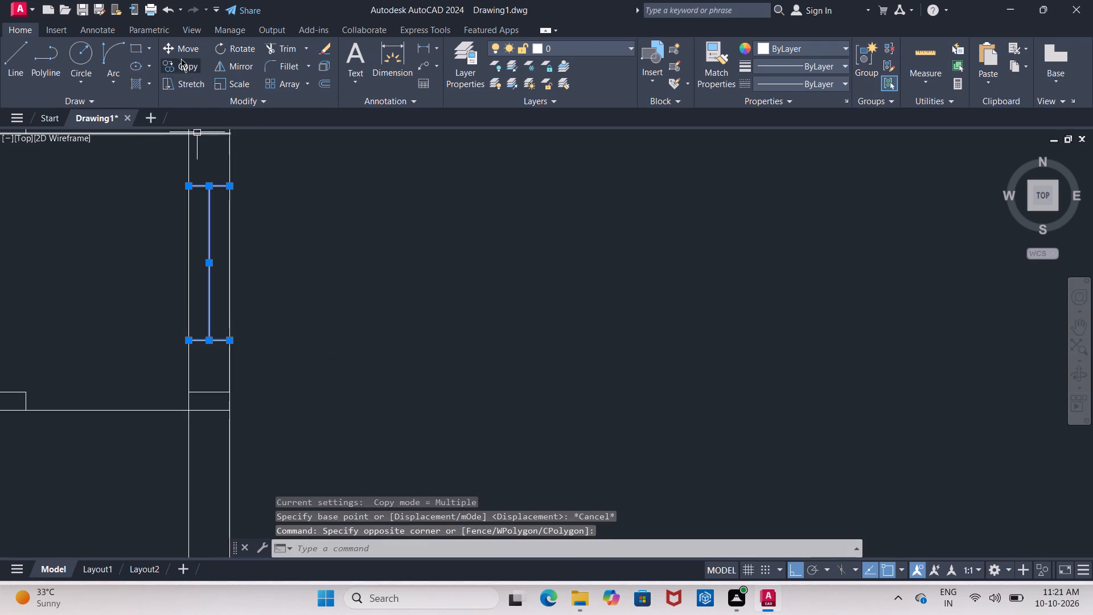
{"action": "left_click", "coordinate": [179, 54]}
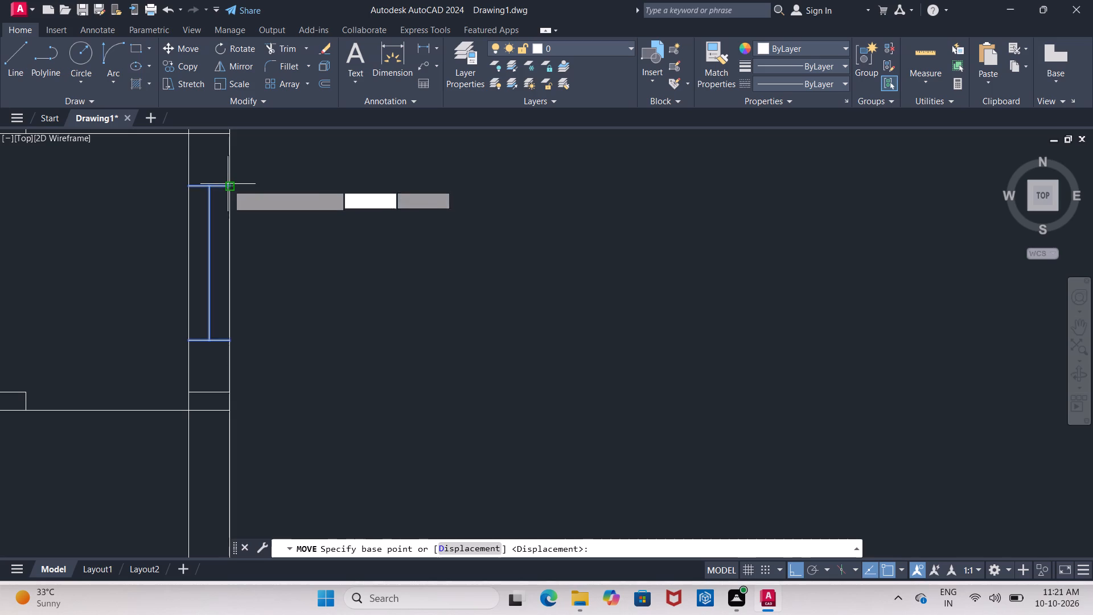
{"action": "left_click", "coordinate": [228, 184]}
{"action": "scroll", "coordinate": [224, 137], "scroll_direction": "up", "scroll_amount": 2}
{"action": "middle_click_drag", "start_coordinate": [222, 138], "coordinate": [221, 140]}
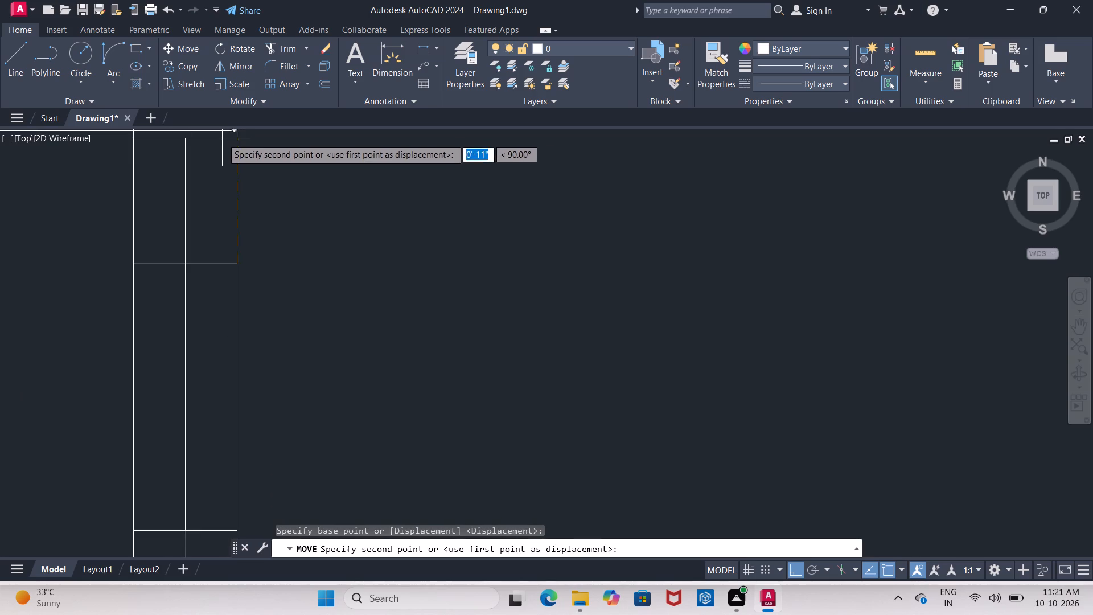
{"action": "middle_click_drag", "start_coordinate": [221, 140], "coordinate": [204, 190]}
{"action": "left_click", "coordinate": [220, 179]}
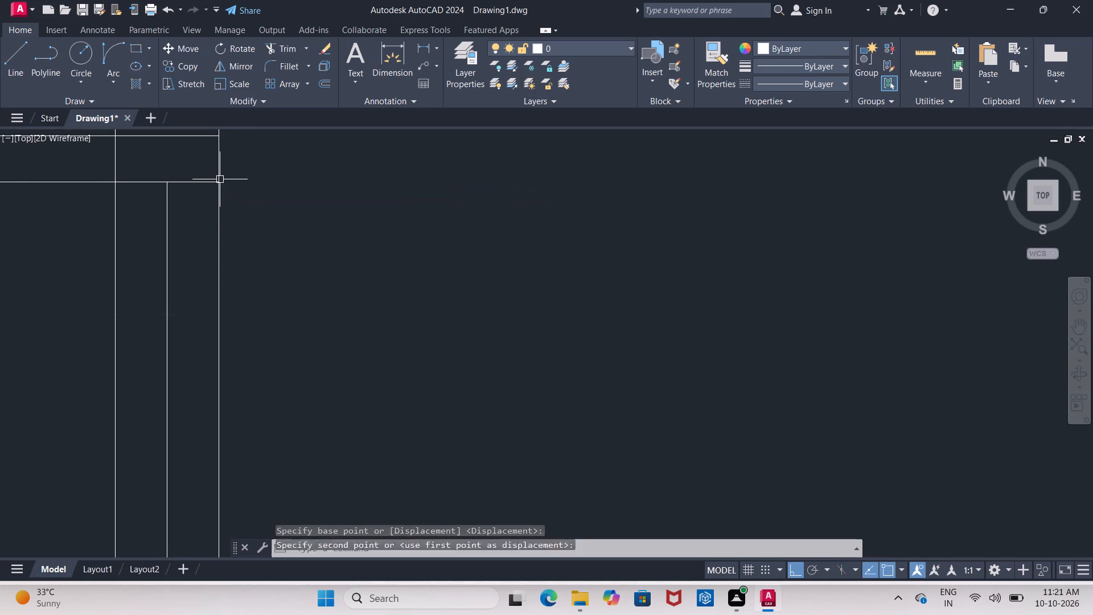
Trim the three leftover cross lines inside the right-hand outer wall, two at the partition and one level with the swing door.
{"action": "scroll", "coordinate": [220, 181], "scroll_direction": "down", "scroll_amount": 3}
{"action": "middle_click_drag", "start_coordinate": [272, 209], "coordinate": [367, 192]}
{"action": "scroll", "coordinate": [363, 208], "scroll_direction": "down", "scroll_amount": 1}
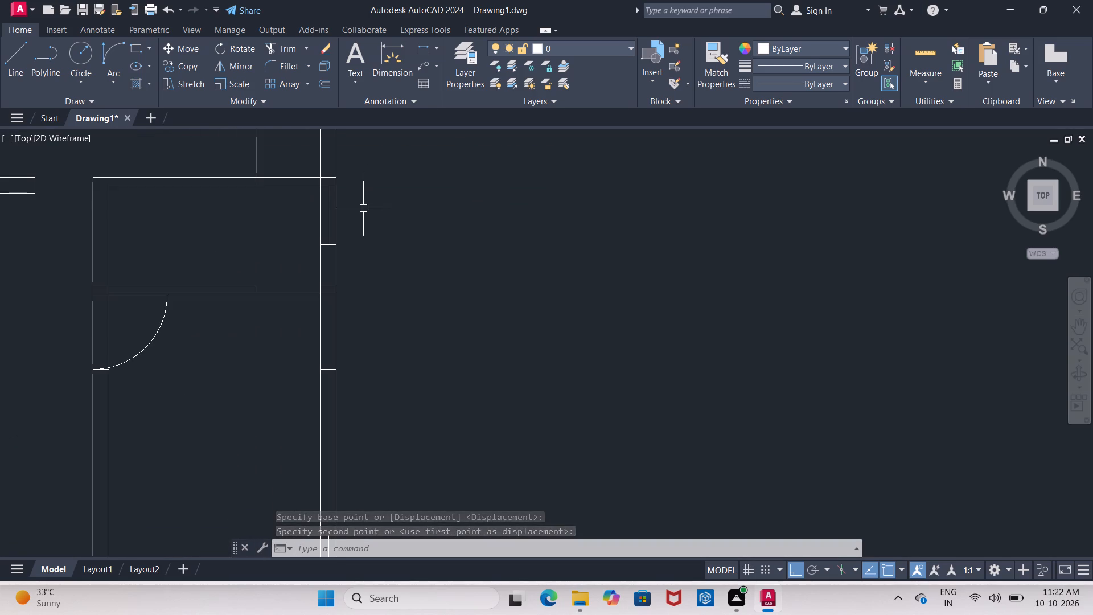
{"action": "middle_click_drag", "start_coordinate": [377, 236], "coordinate": [361, 218]}
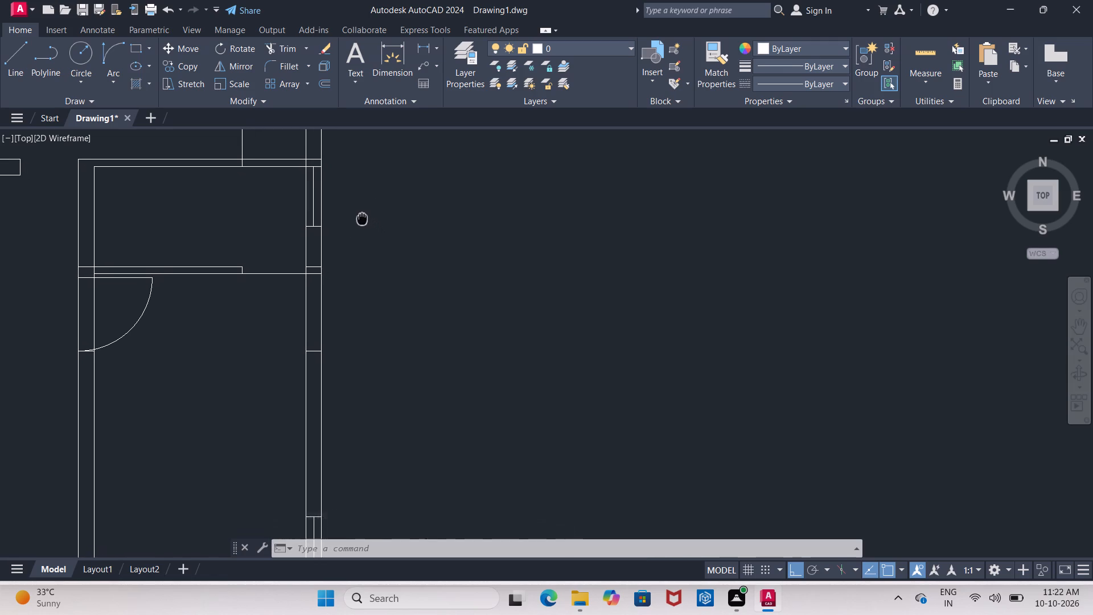
{"action": "middle_click_drag", "start_coordinate": [361, 218], "coordinate": [360, 220]}
{"action": "key", "text": "Escape"}
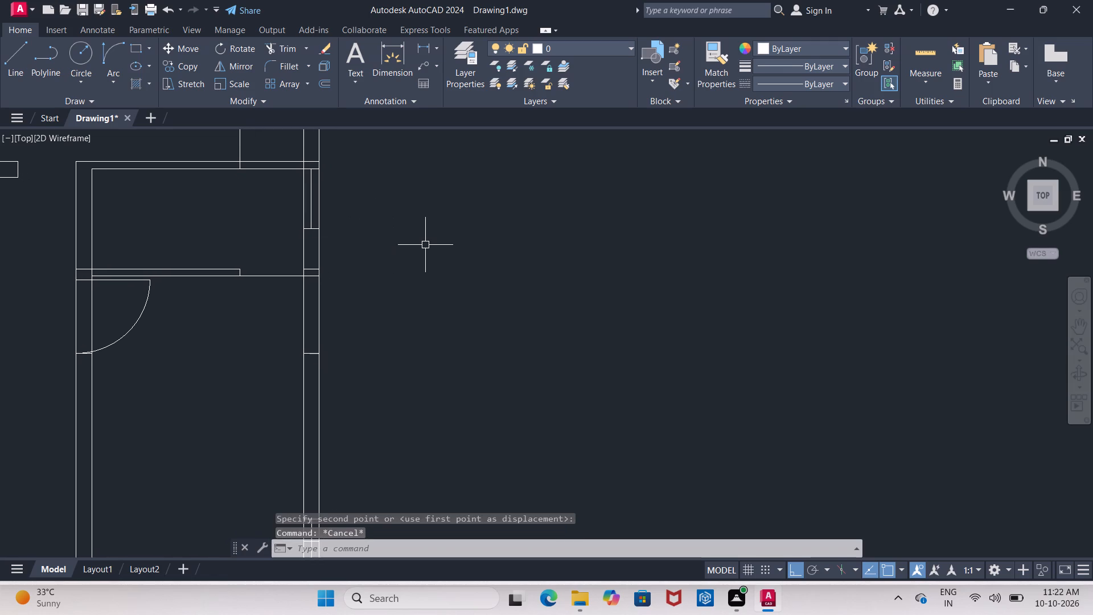
{"action": "type", "text": "tr"}
{"action": "key", "text": "Return"}
{"action": "key", "text": "Return"}
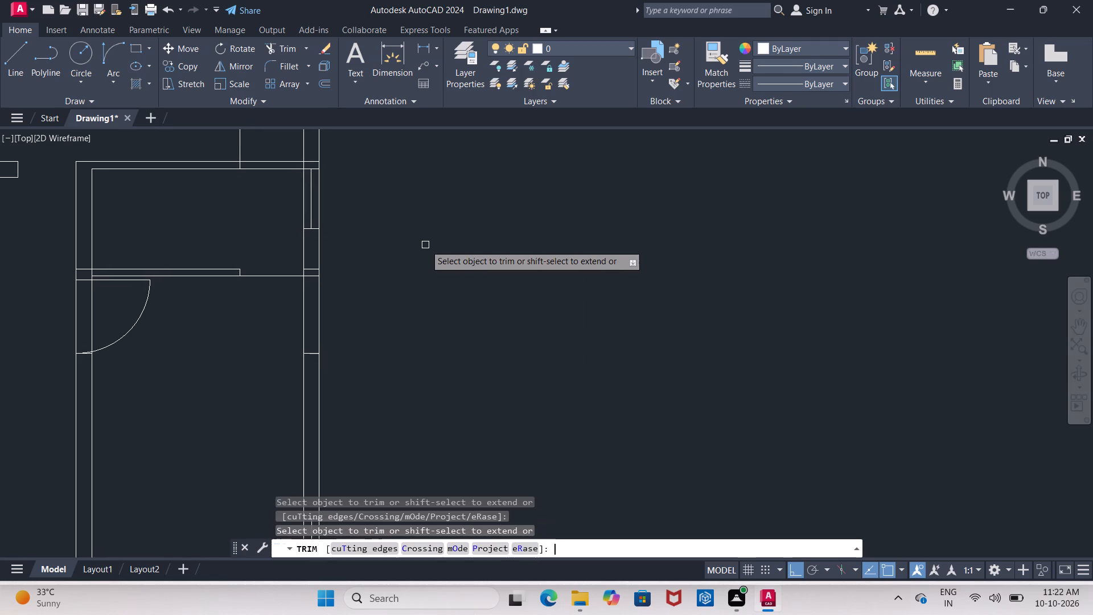
{"action": "scroll", "coordinate": [329, 268], "scroll_direction": "up", "scroll_amount": 3}
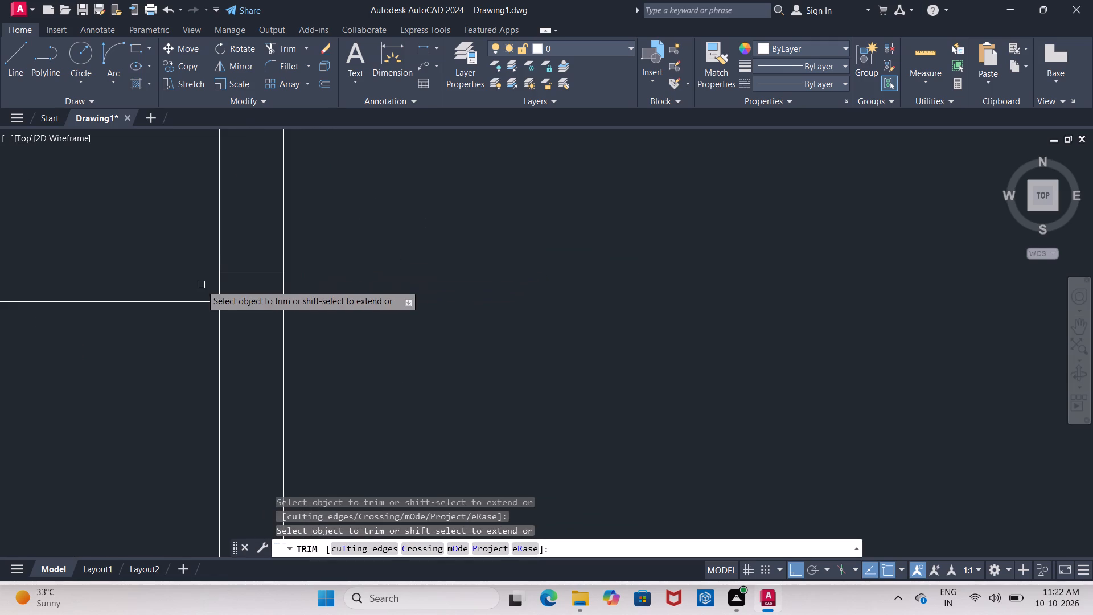
{"action": "left_click", "coordinate": [243, 274]}
{"action": "scroll", "coordinate": [243, 274], "scroll_direction": "down", "scroll_amount": 3}
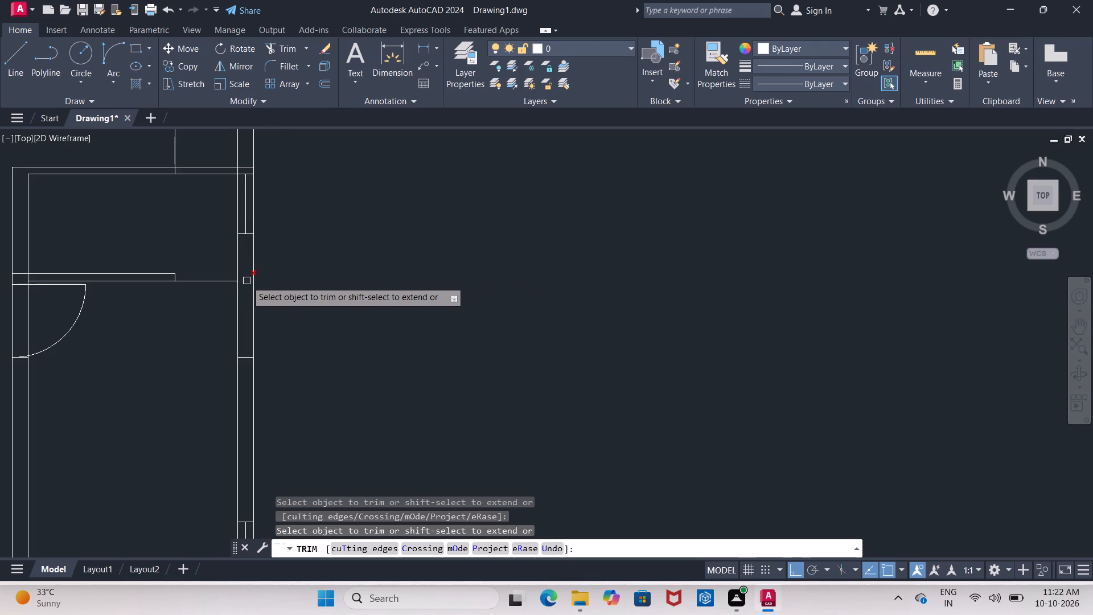
{"action": "left_click", "coordinate": [246, 281]}
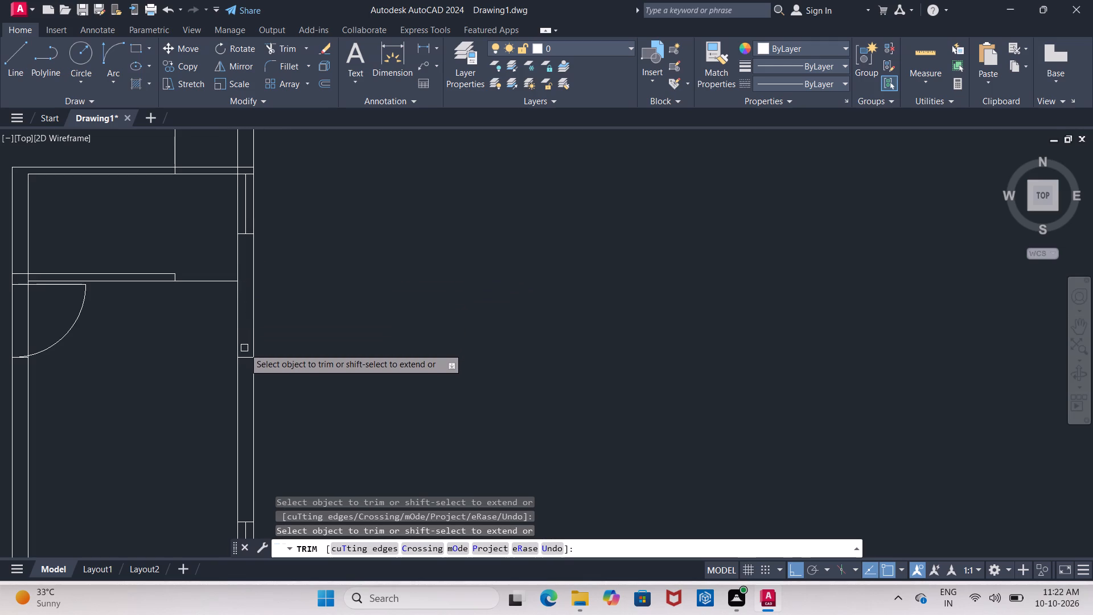
{"action": "left_click", "coordinate": [246, 357]}
Trim the rear line of the wall behind the moved window from the 3' offset line through the right-hand outer wall.
{"action": "scroll", "coordinate": [246, 356], "scroll_direction": "down", "scroll_amount": 3}
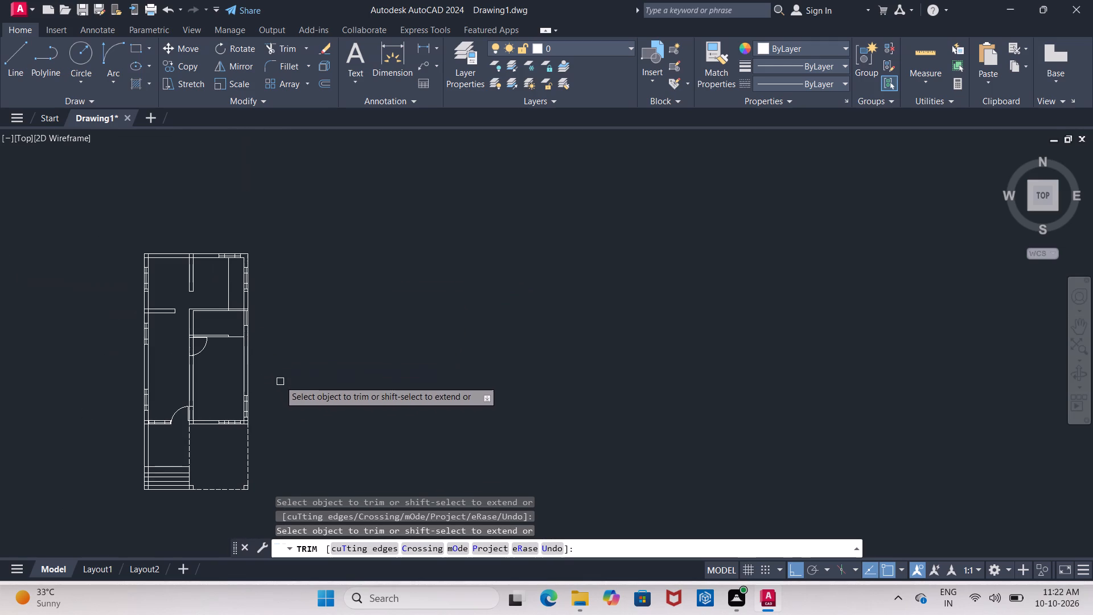
{"action": "scroll", "coordinate": [273, 364], "scroll_direction": "up", "scroll_amount": 1}
{"action": "middle_click_drag", "start_coordinate": [246, 296], "coordinate": [306, 290]}
{"action": "scroll", "coordinate": [246, 296], "scroll_direction": "up", "scroll_amount": 1}
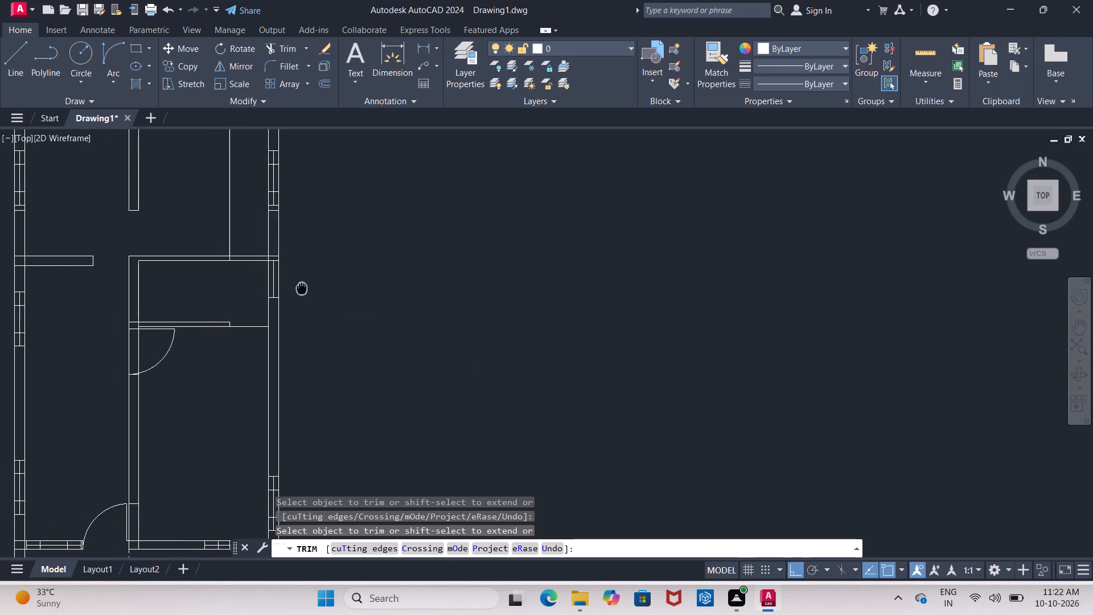
{"action": "middle_click_drag", "start_coordinate": [306, 290], "coordinate": [316, 263]}
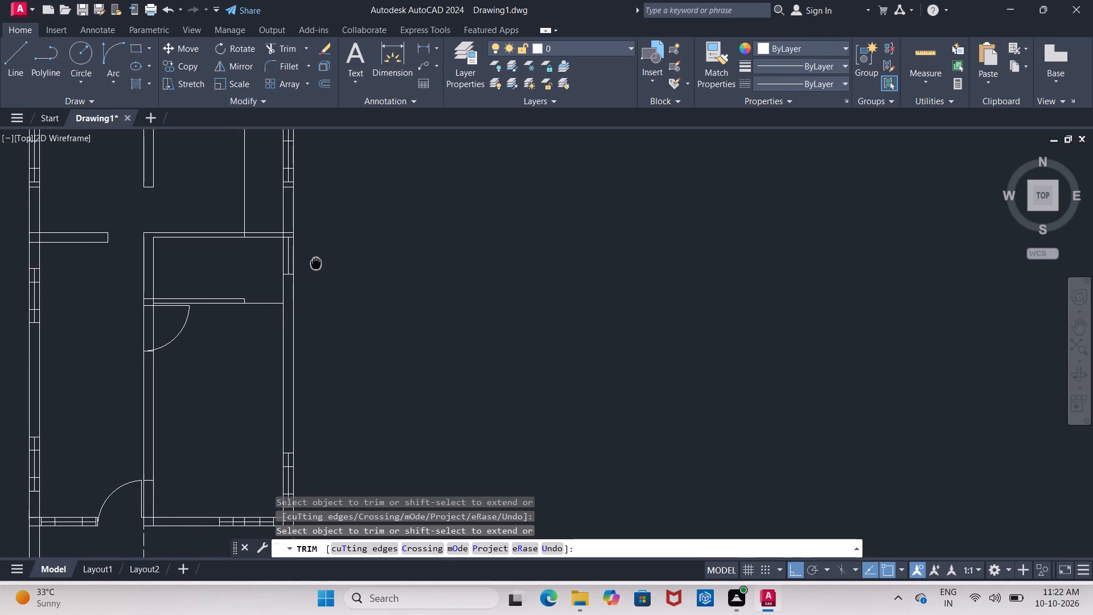
{"action": "middle_click_drag", "start_coordinate": [316, 263], "coordinate": [301, 277]}
{"action": "scroll", "coordinate": [257, 252], "scroll_direction": "up", "scroll_amount": 2}
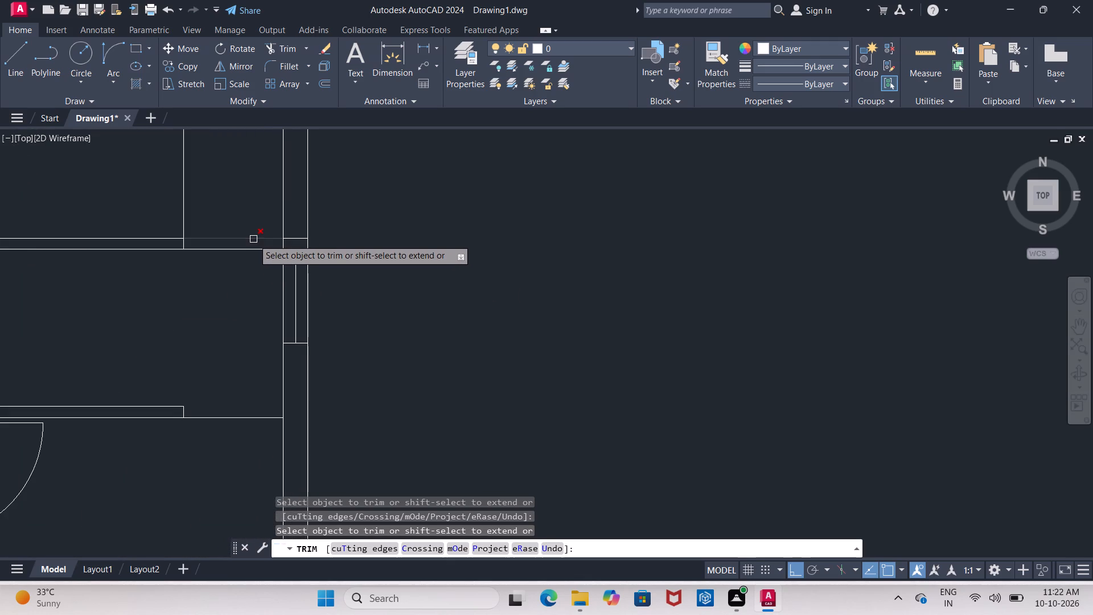
{"action": "left_click", "coordinate": [253, 239]}
{"action": "left_click", "coordinate": [295, 237]}
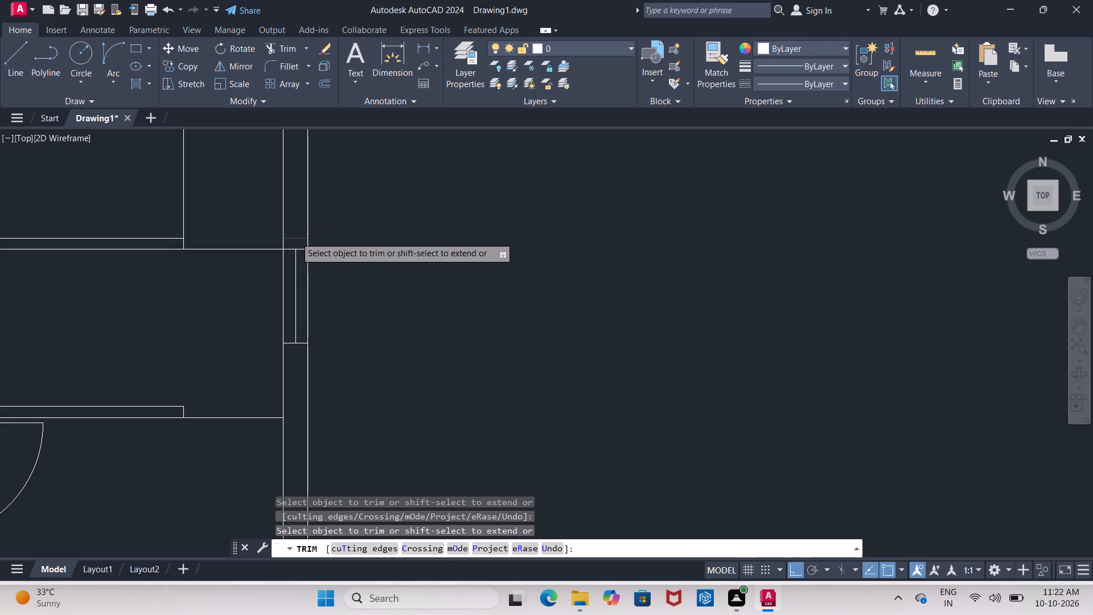
Examine the overall plan and the walls of the rear rooms.
{"action": "scroll", "coordinate": [295, 239], "scroll_direction": "down", "scroll_amount": 4}
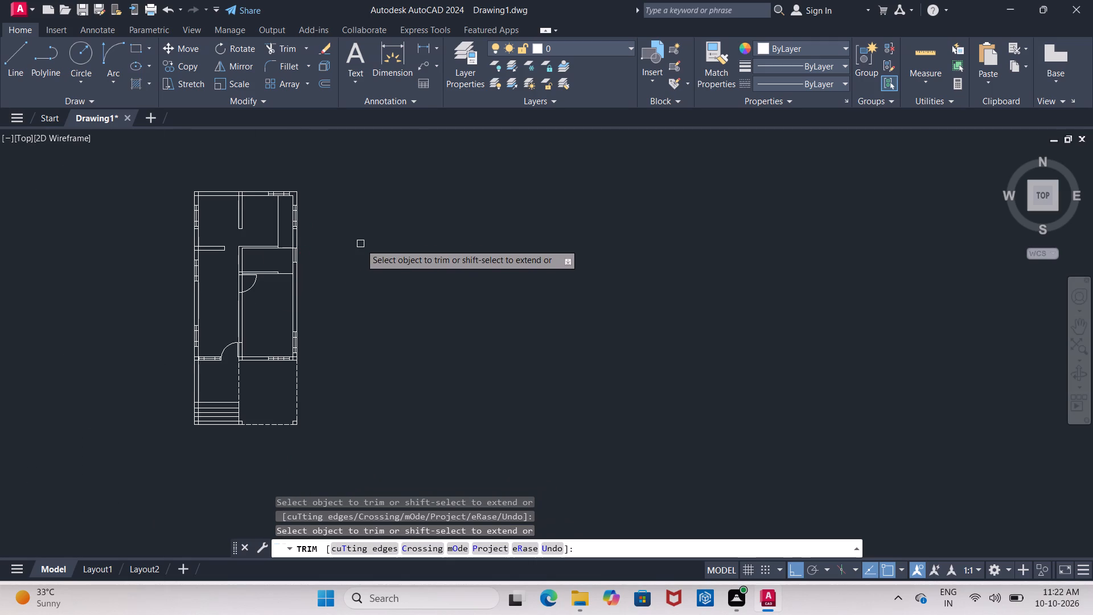
{"action": "scroll", "coordinate": [268, 301], "scroll_direction": "up", "scroll_amount": 1}
{"action": "middle_click_drag", "start_coordinate": [266, 294], "coordinate": [277, 336]}
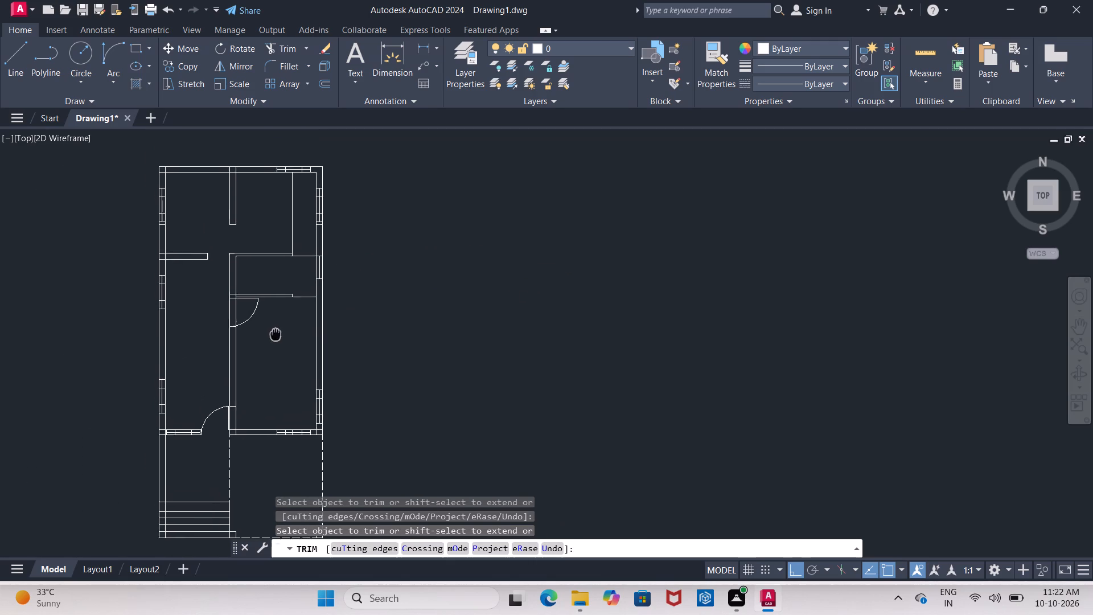
{"action": "middle_click_drag", "start_coordinate": [277, 336], "coordinate": [301, 348]}
{"action": "middle_click_drag", "start_coordinate": [211, 214], "coordinate": [212, 260]}
{"action": "scroll", "coordinate": [211, 257], "scroll_direction": "up", "scroll_amount": 2}
{"action": "middle_click_drag", "start_coordinate": [211, 255], "coordinate": [210, 244]}
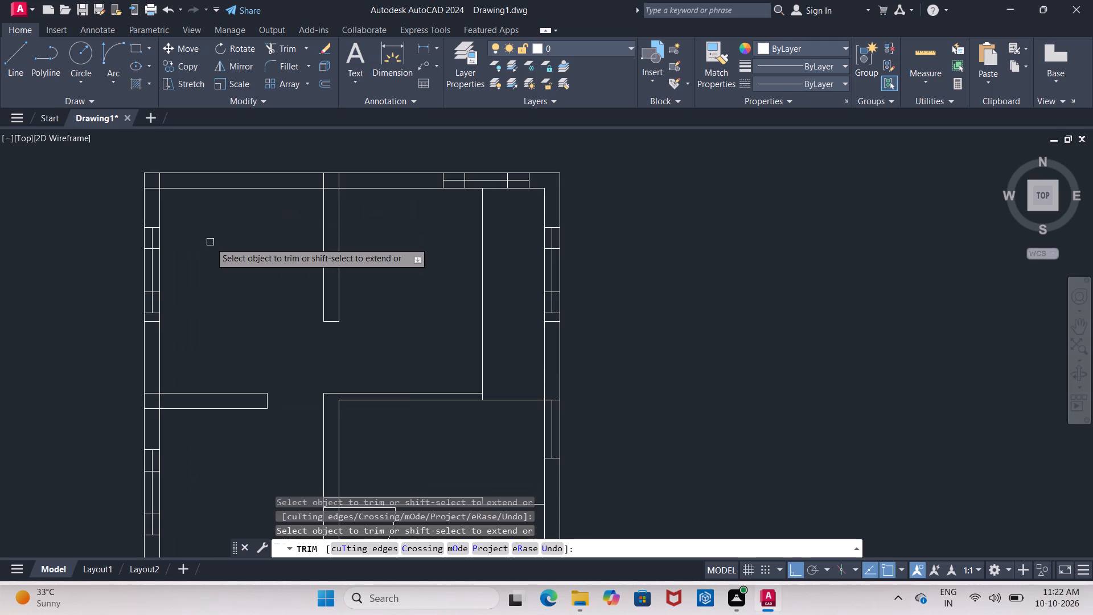
Offset the left outer wall's inner line, the rear wall's inner line and the left partition's rear line 3' into the rear-left room.
{"action": "key", "text": "Escape"}
{"action": "key", "text": "o"}
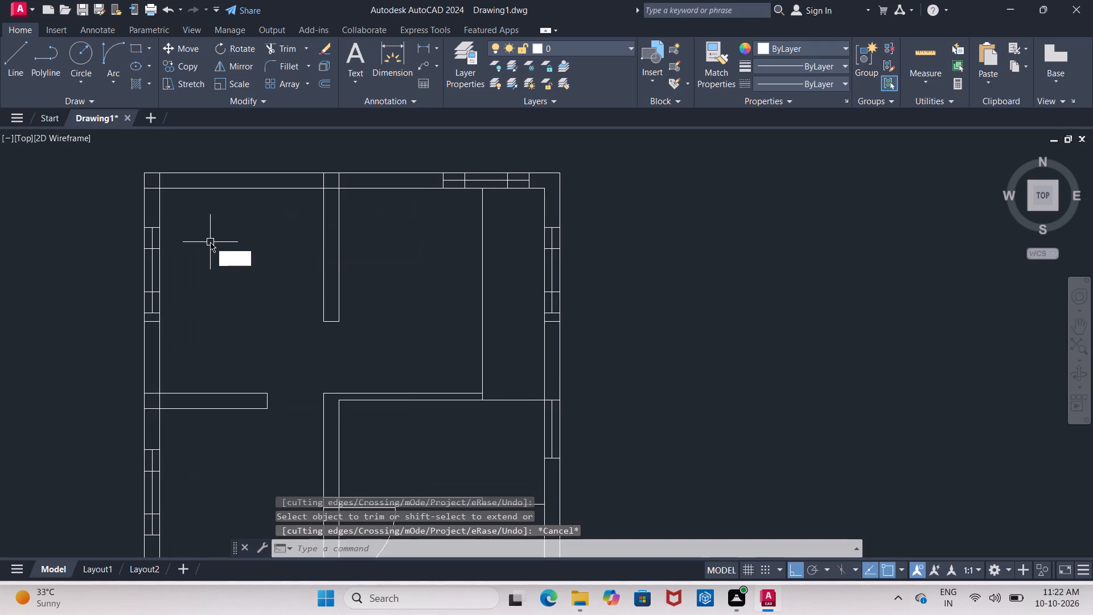
{"action": "key", "text": "Return"}
{"action": "type", "text": "3'"}
{"action": "key", "text": "Return"}
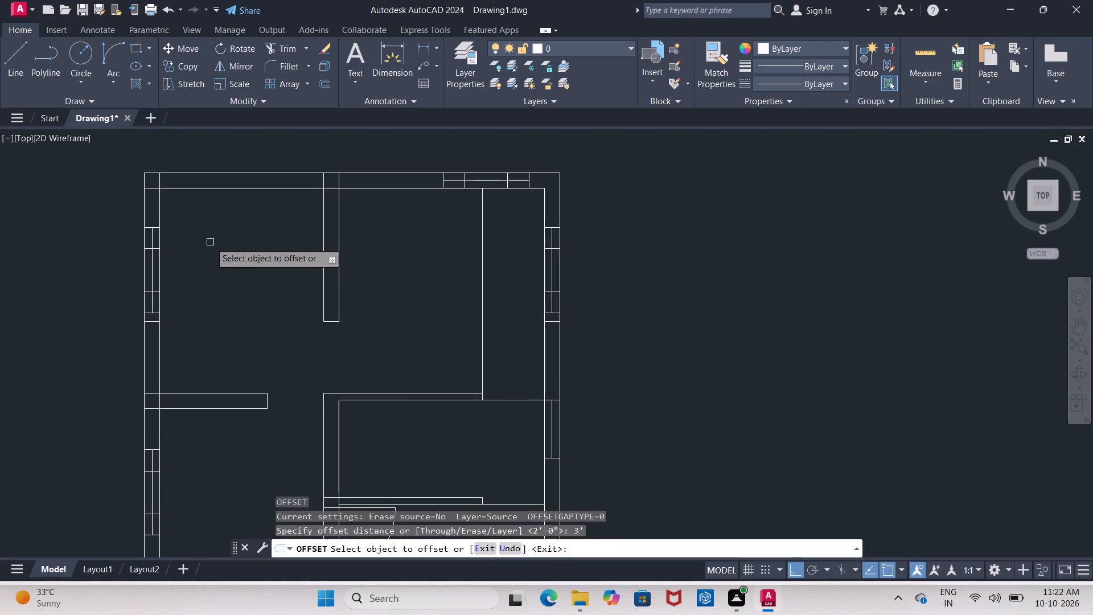
{"action": "left_click", "coordinate": [162, 209]}
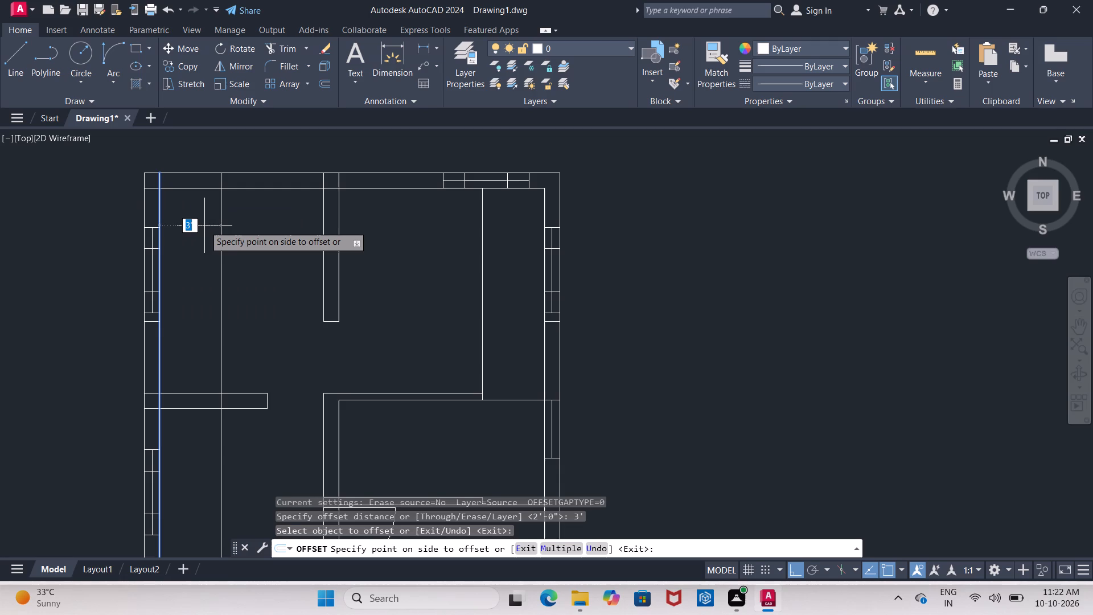
{"action": "left_click", "coordinate": [204, 225]}
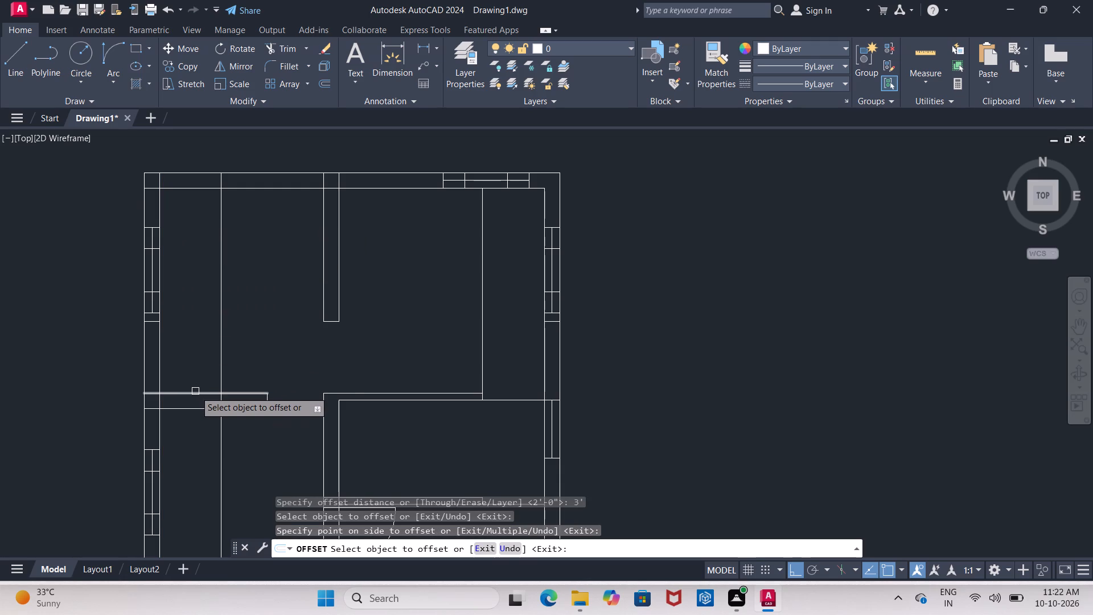
{"action": "left_click", "coordinate": [195, 391]}
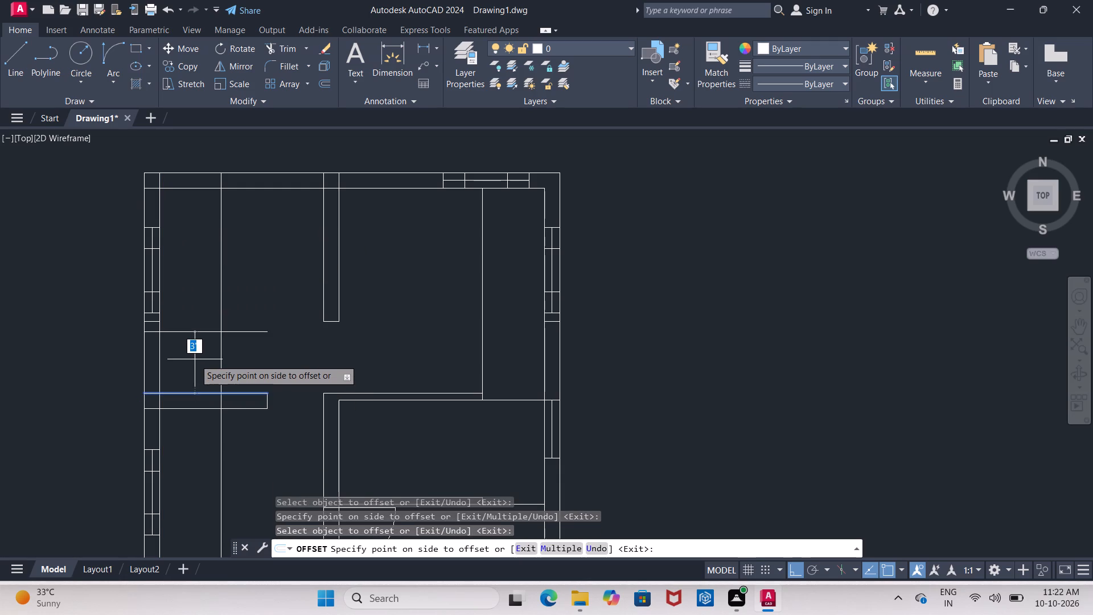
{"action": "left_click", "coordinate": [195, 359]}
{"action": "left_click", "coordinate": [199, 187]}
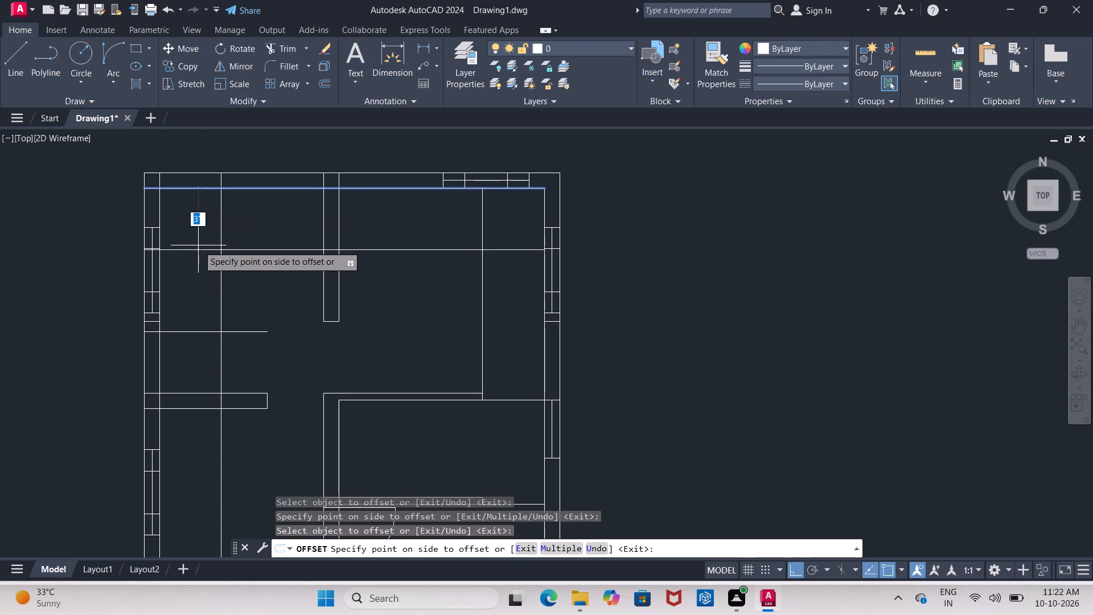
{"action": "left_click", "coordinate": [198, 245]}
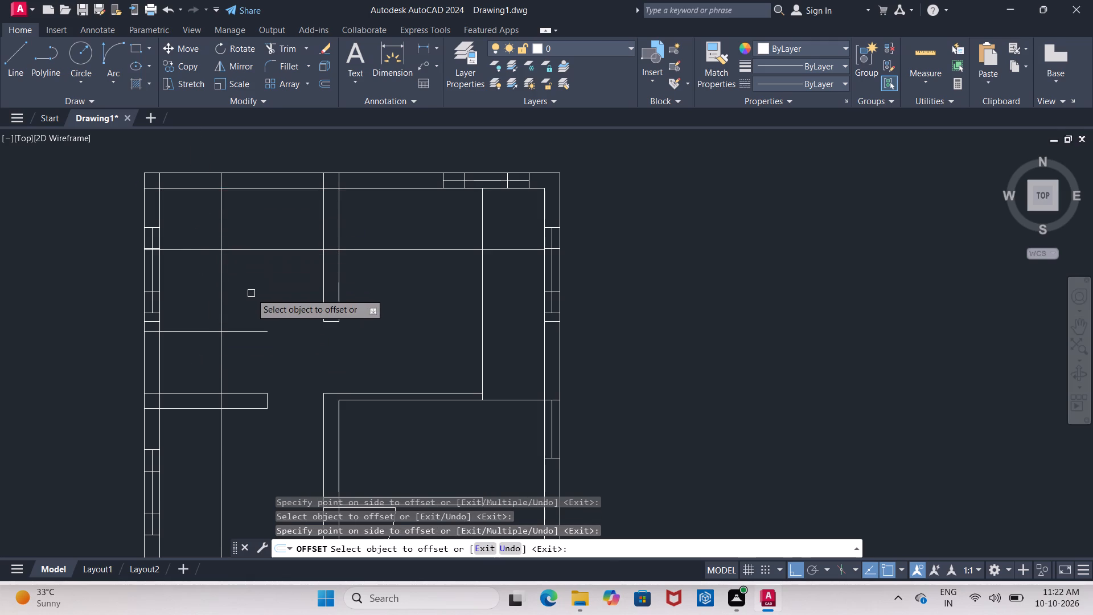
{"action": "key", "text": "Escape"}
Trim the 3' offset lines in the rear-left room: the rear line's middle stretch, the vertical line past the partition, and the front line's overhang.
{"action": "type", "text": "tr"}
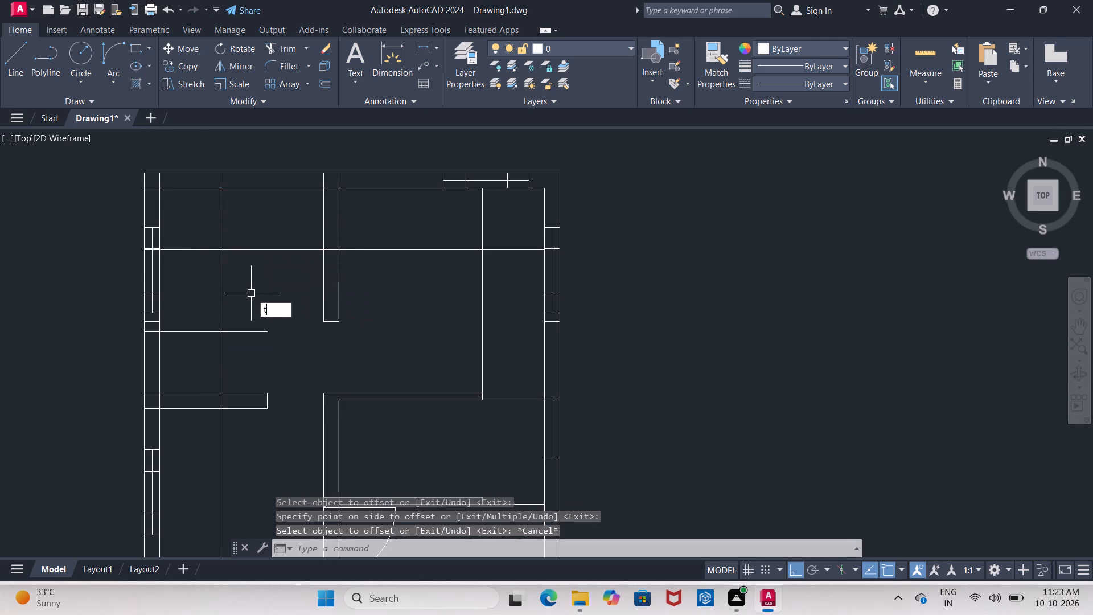
{"action": "key", "text": "Return"}
{"action": "key", "text": "Return"}
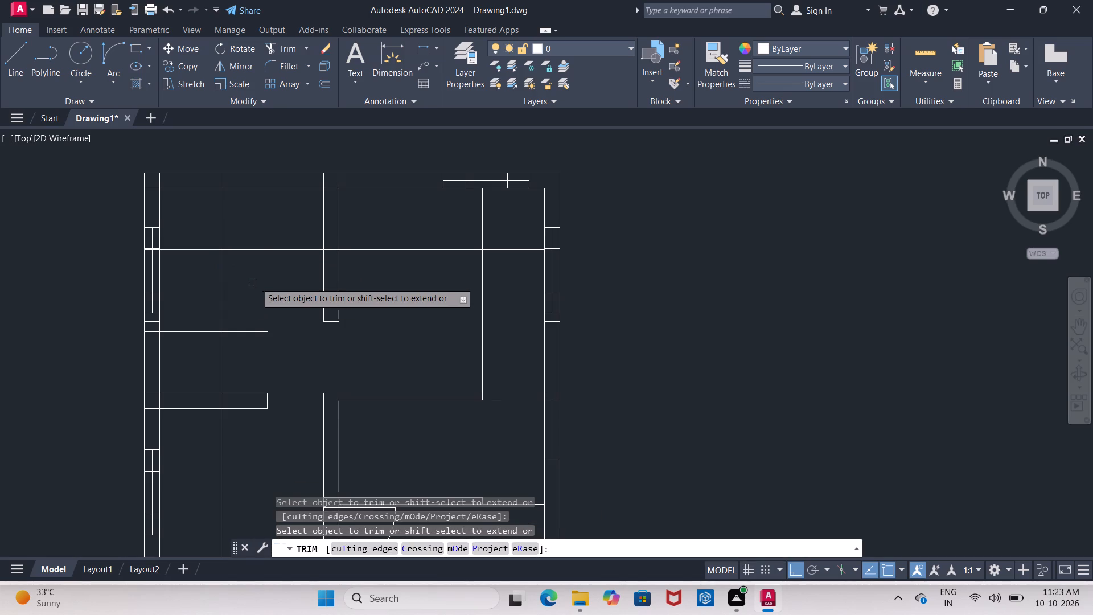
{"action": "left_click_drag", "start_coordinate": [255, 233], "coordinate": [260, 283]}
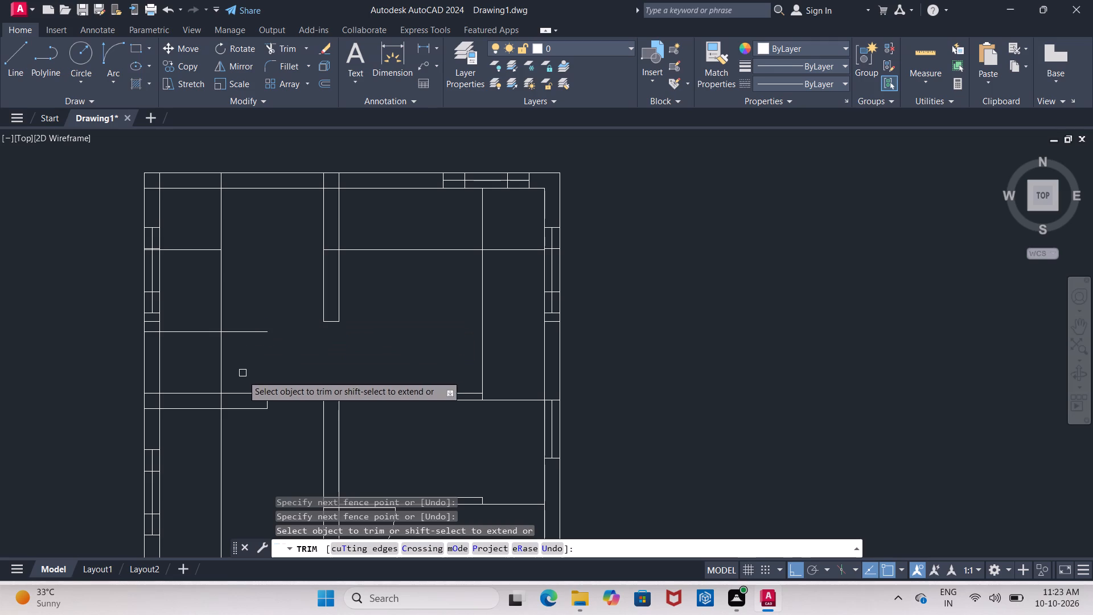
{"action": "left_click", "coordinate": [219, 487]}
{"action": "scroll", "coordinate": [223, 452], "scroll_direction": "up", "scroll_amount": 1}
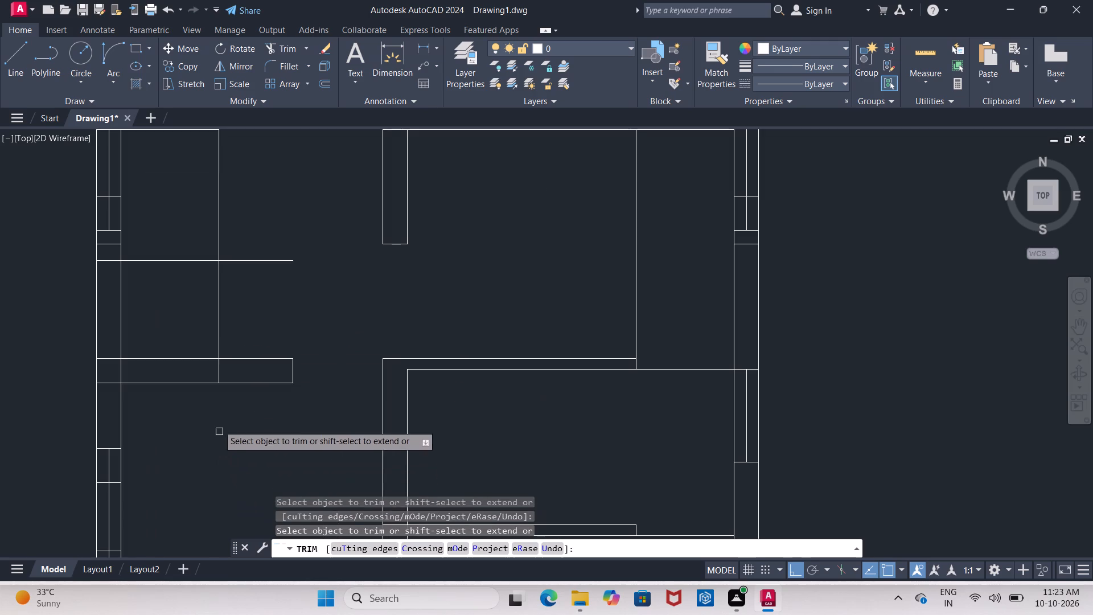
{"action": "left_click", "coordinate": [220, 371]}
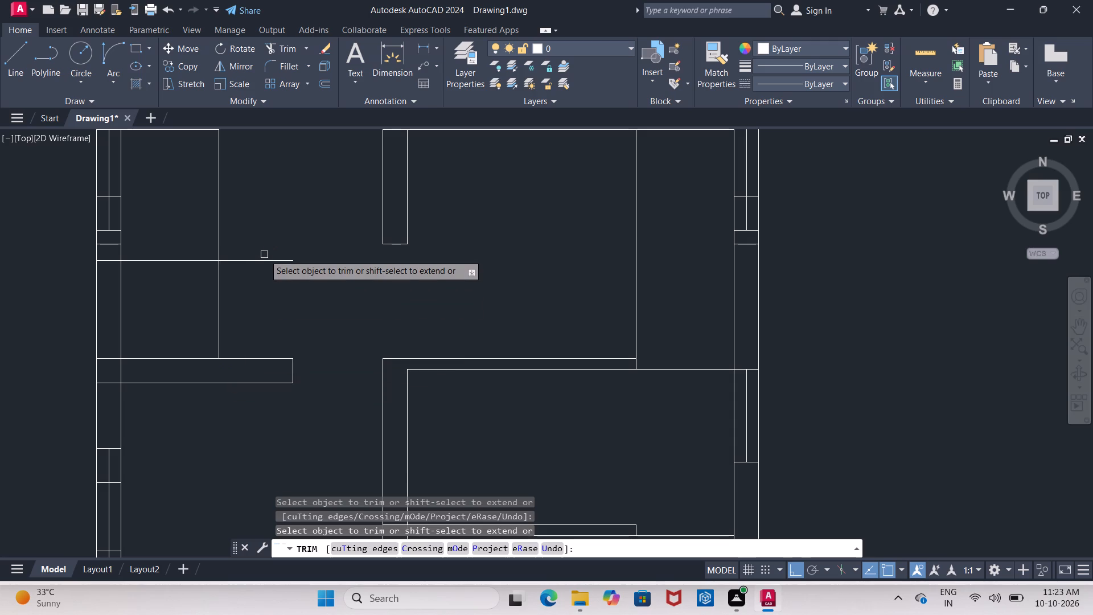
{"action": "left_click", "coordinate": [264, 261]}
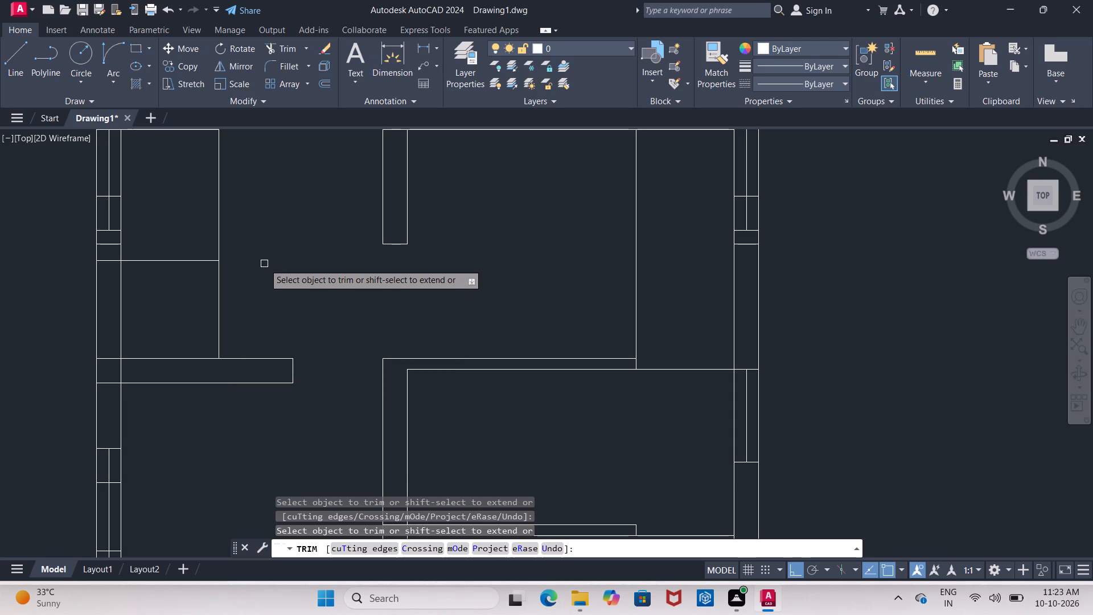
{"action": "key", "text": "Escape"}
Offset the vertical 3' line in the rear-left room three times to the right at 10" spacing.
{"action": "key", "text": "o"}
{"action": "key", "text": "Return"}
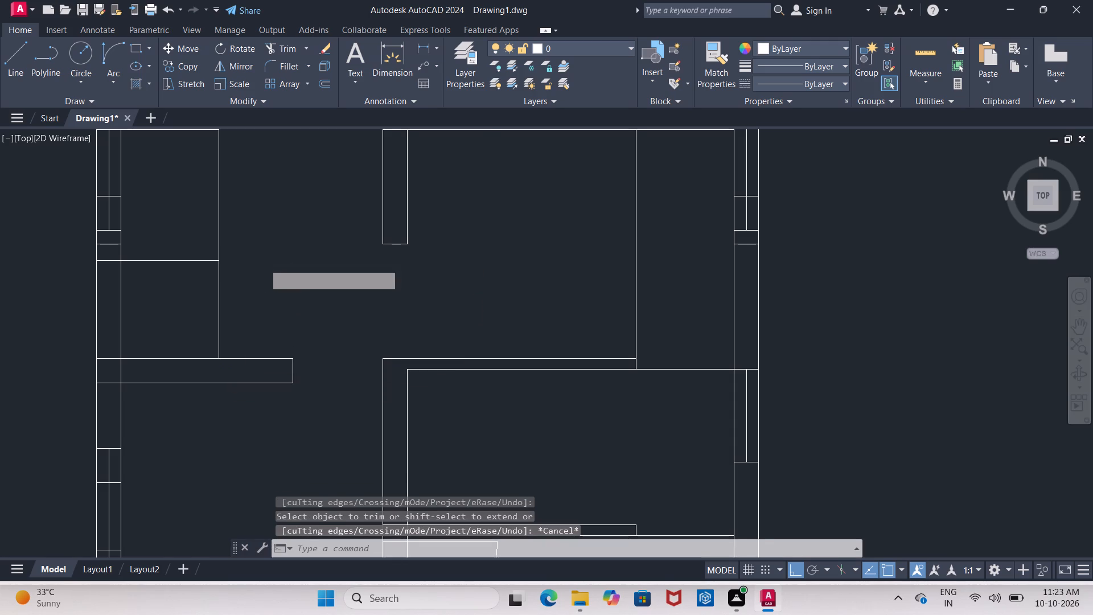
{"action": "type", "text": "10\""}
{"action": "key", "text": "Return"}
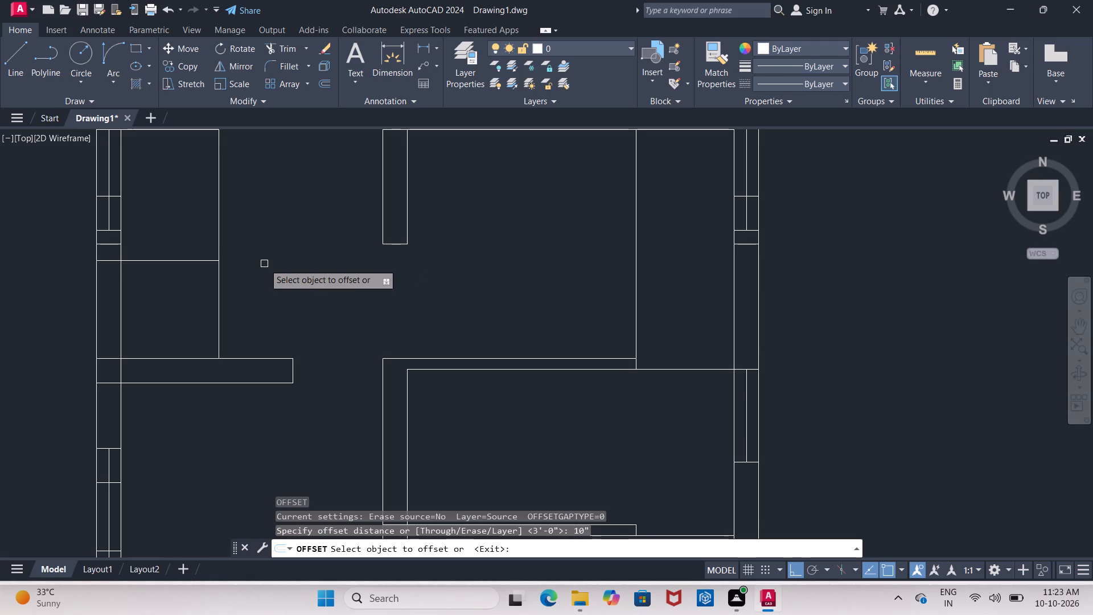
{"action": "left_click", "coordinate": [219, 232]}
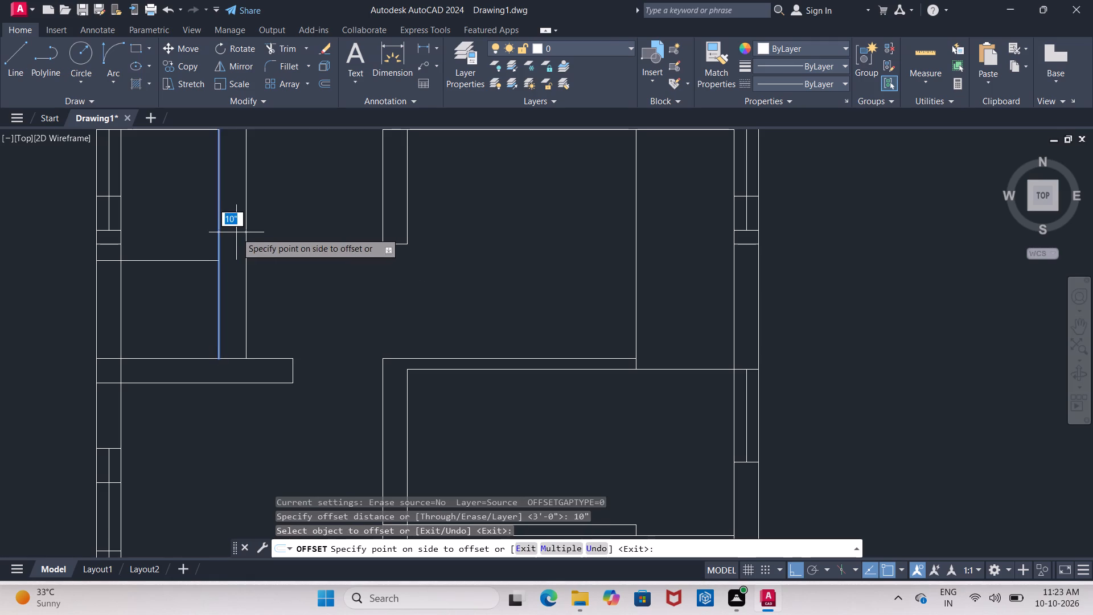
{"action": "left_click", "coordinate": [236, 232]}
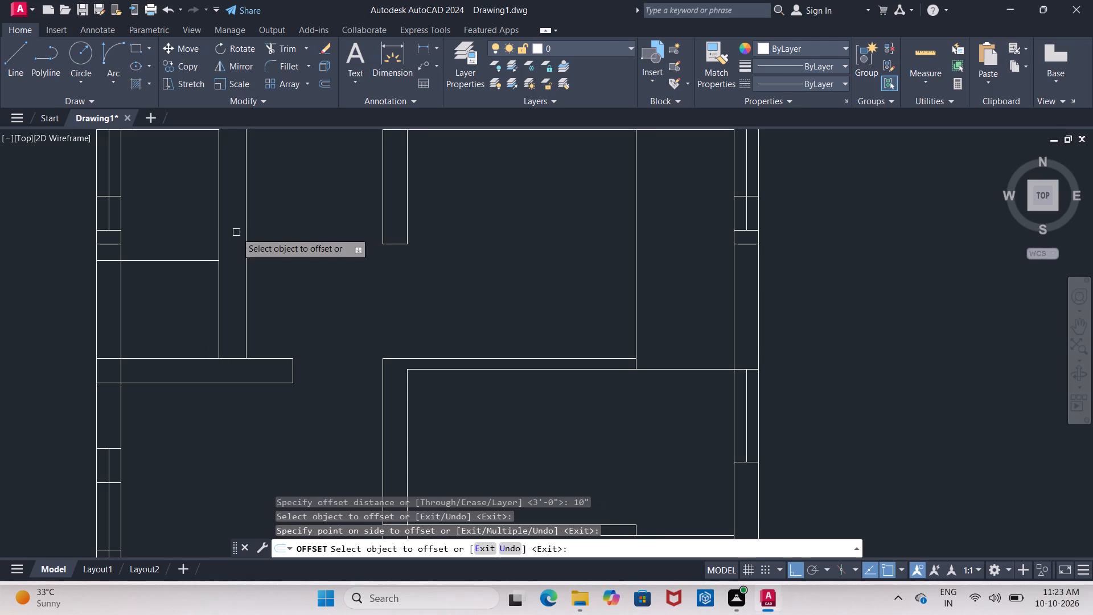
{"action": "left_click", "coordinate": [245, 239]}
{"action": "left_click", "coordinate": [268, 245]}
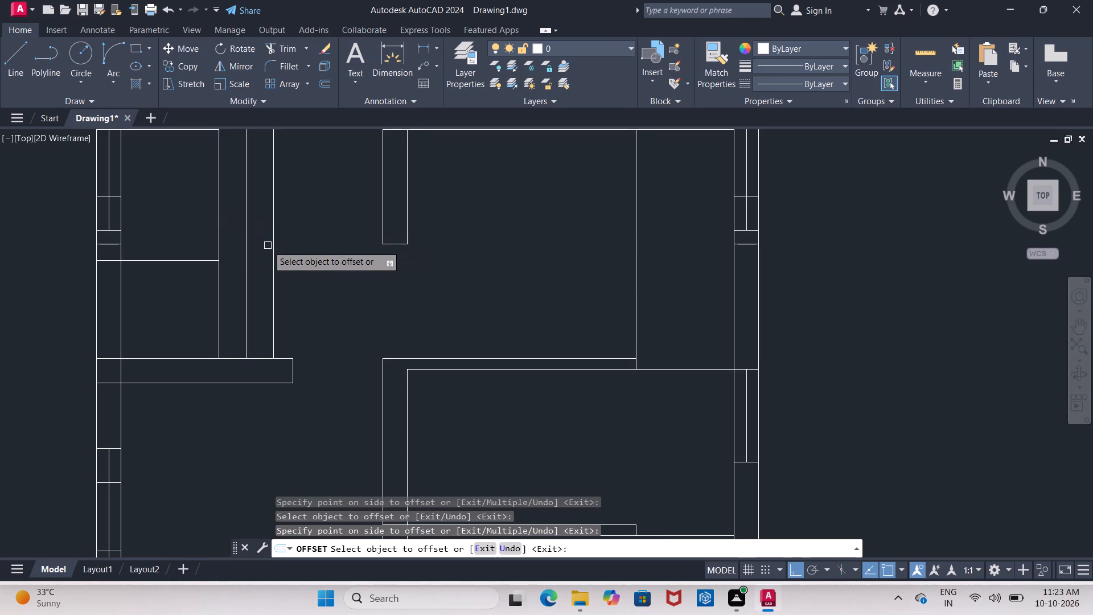
{"action": "left_click", "coordinate": [273, 248]}
{"action": "left_click", "coordinate": [287, 252]}
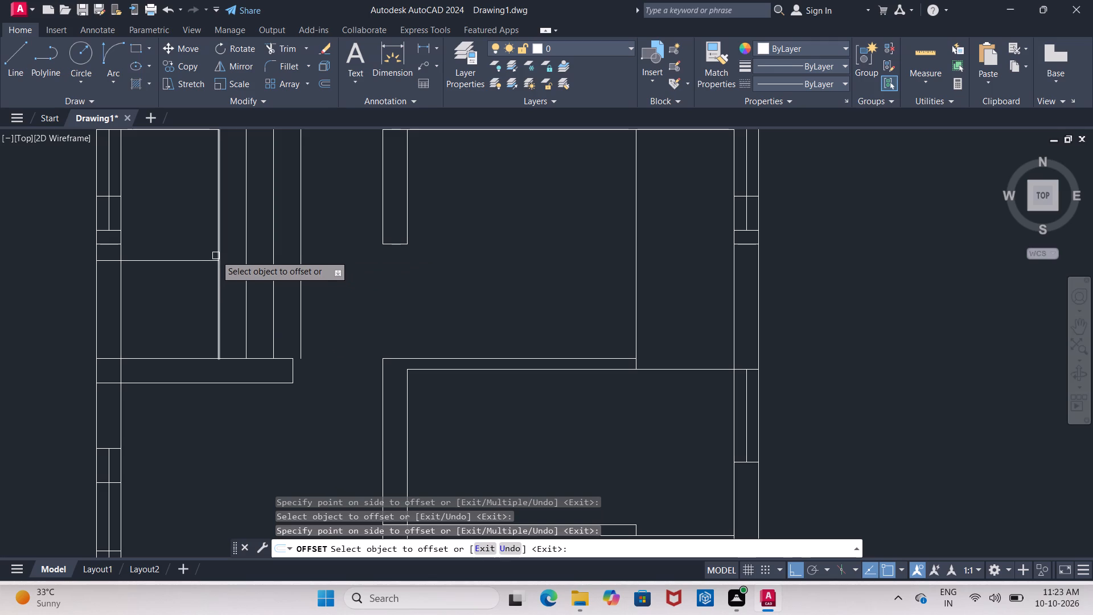
Offset the front horizontal 3' line in the rear-left room four times toward the rear wall at 10" spacing.
{"action": "middle_click_drag", "start_coordinate": [233, 251], "coordinate": [240, 284]}
{"action": "left_click", "coordinate": [193, 292]}
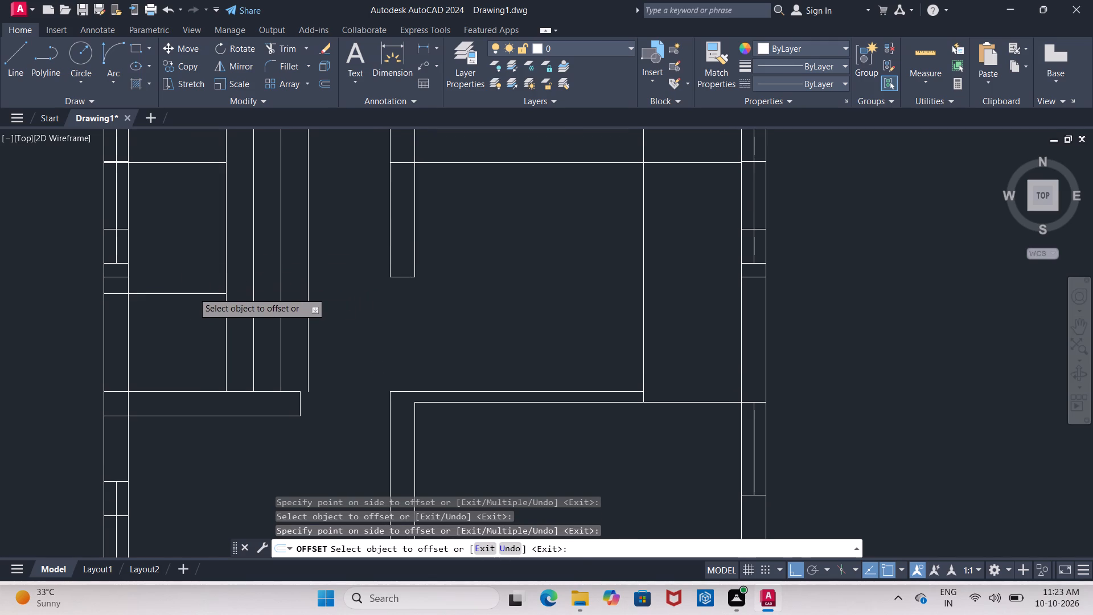
{"action": "left_click", "coordinate": [191, 273]}
{"action": "left_click", "coordinate": [188, 269]}
{"action": "left_click", "coordinate": [187, 247]}
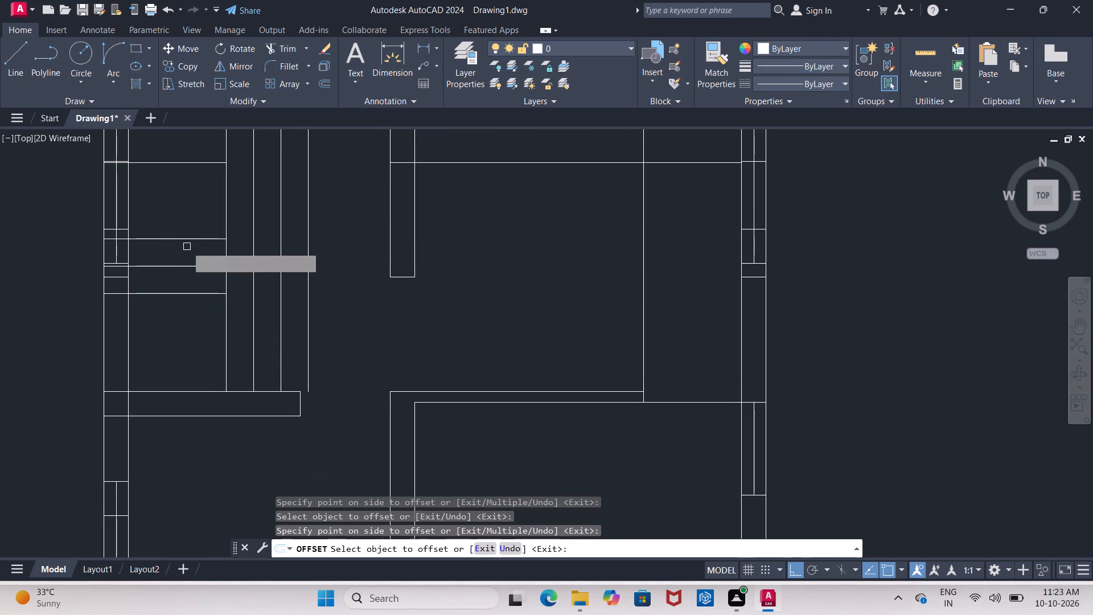
{"action": "left_click", "coordinate": [186, 241]}
{"action": "left_click", "coordinate": [180, 193]}
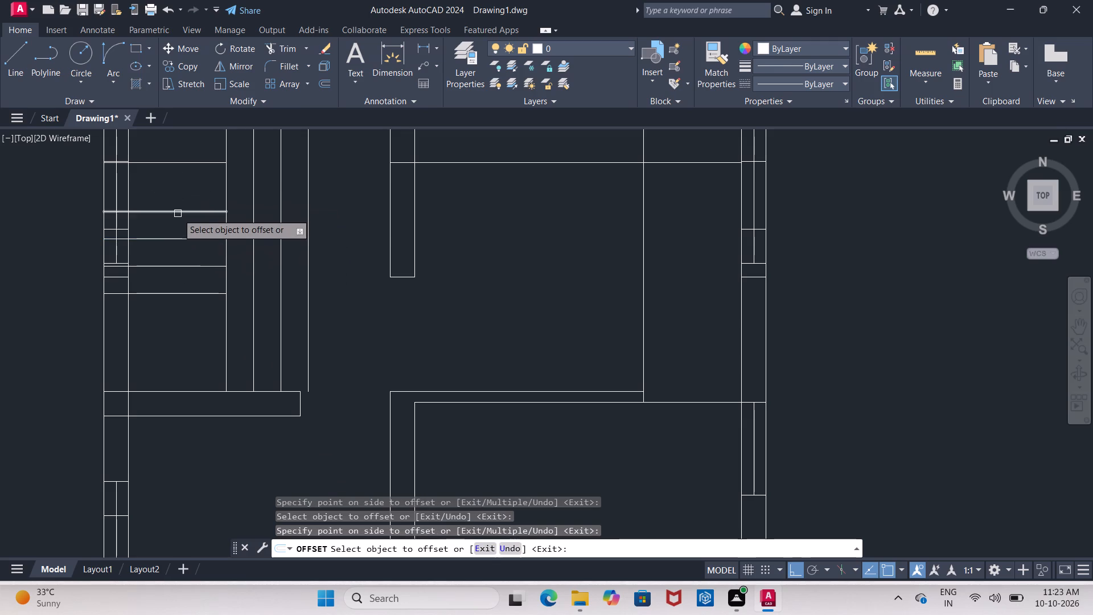
{"action": "left_click", "coordinate": [178, 214]}
{"action": "left_click", "coordinate": [183, 140]}
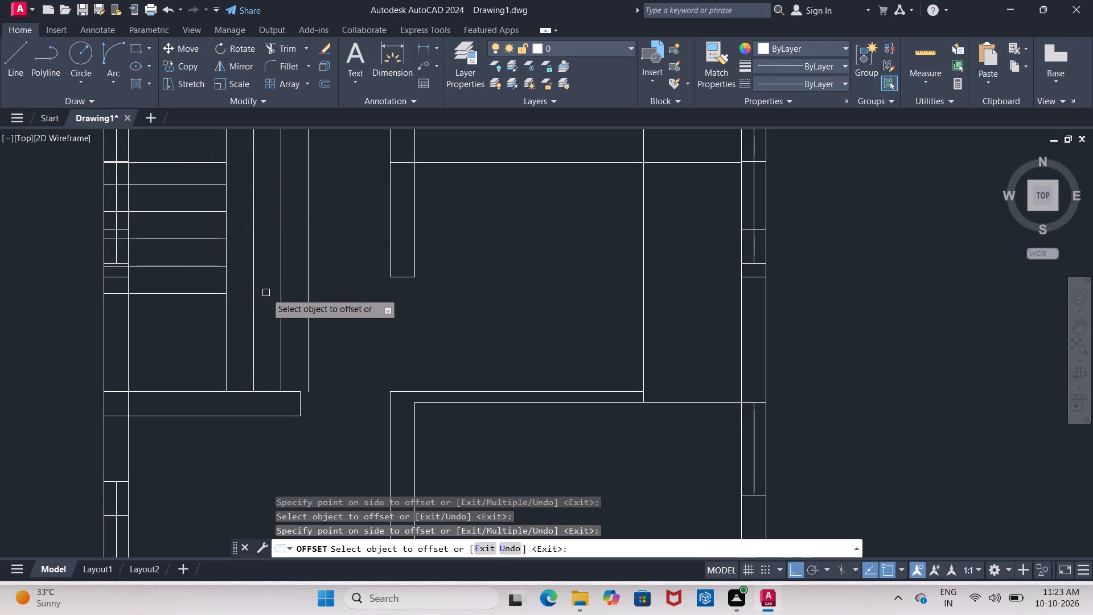
{"action": "key", "text": "Escape"}
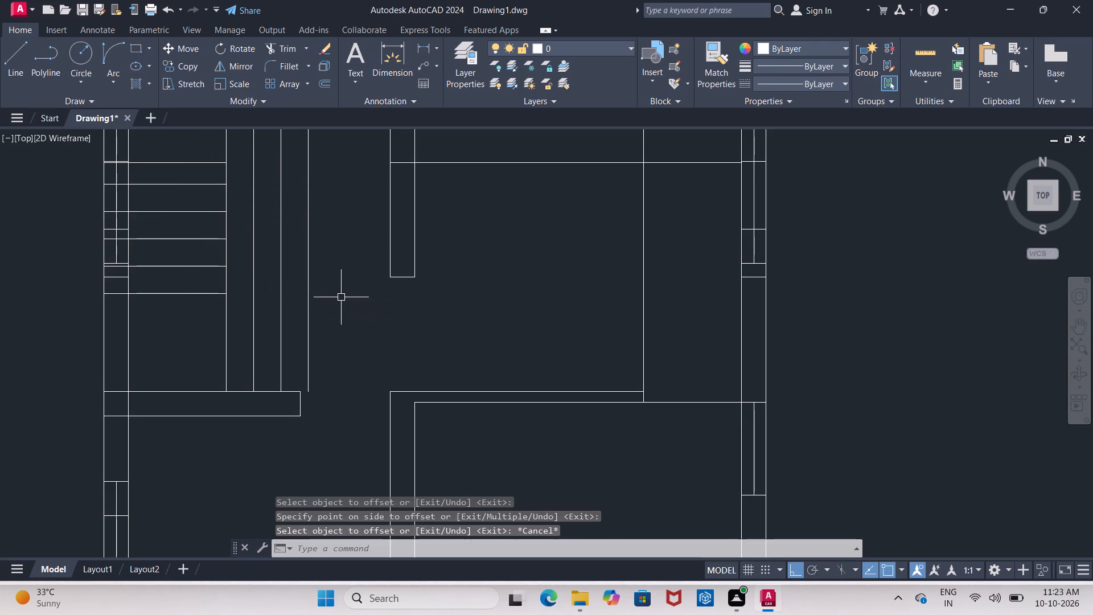
Trim both pieces of the rear 3' offset line that cross the left outer wall at the window.
{"action": "type", "text": "tr"}
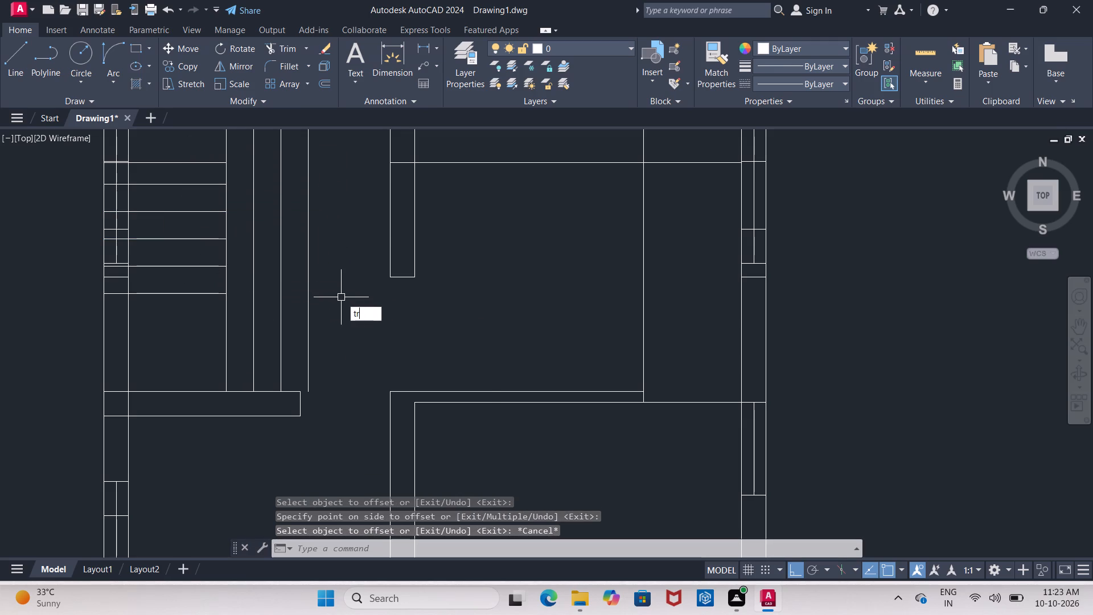
{"action": "key", "text": "Return"}
{"action": "key", "text": "Return"}
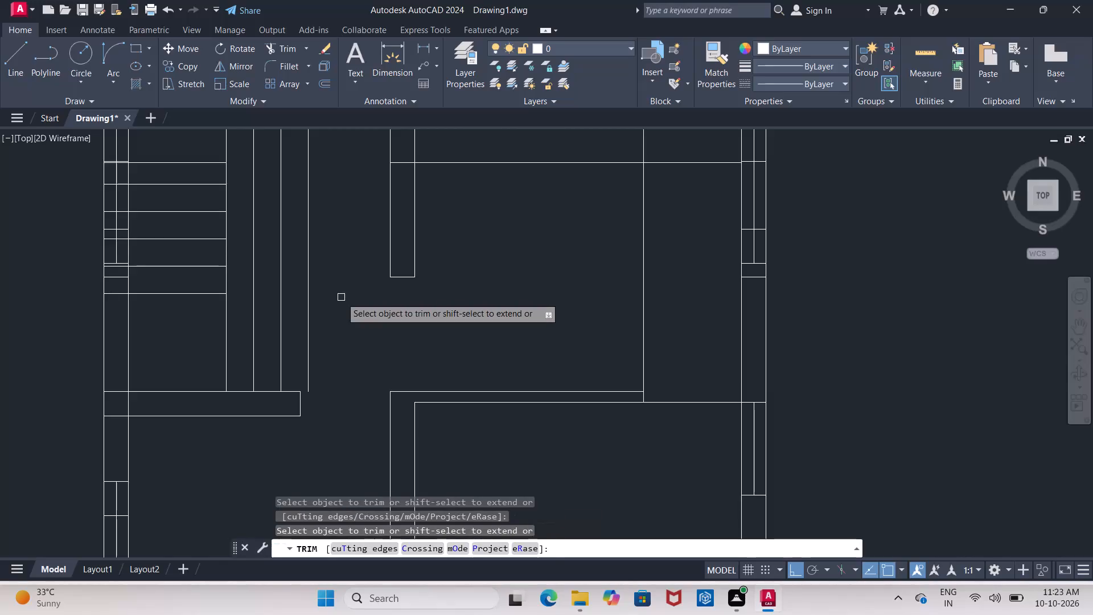
{"action": "scroll", "coordinate": [90, 147], "scroll_direction": "up", "scroll_amount": 3}
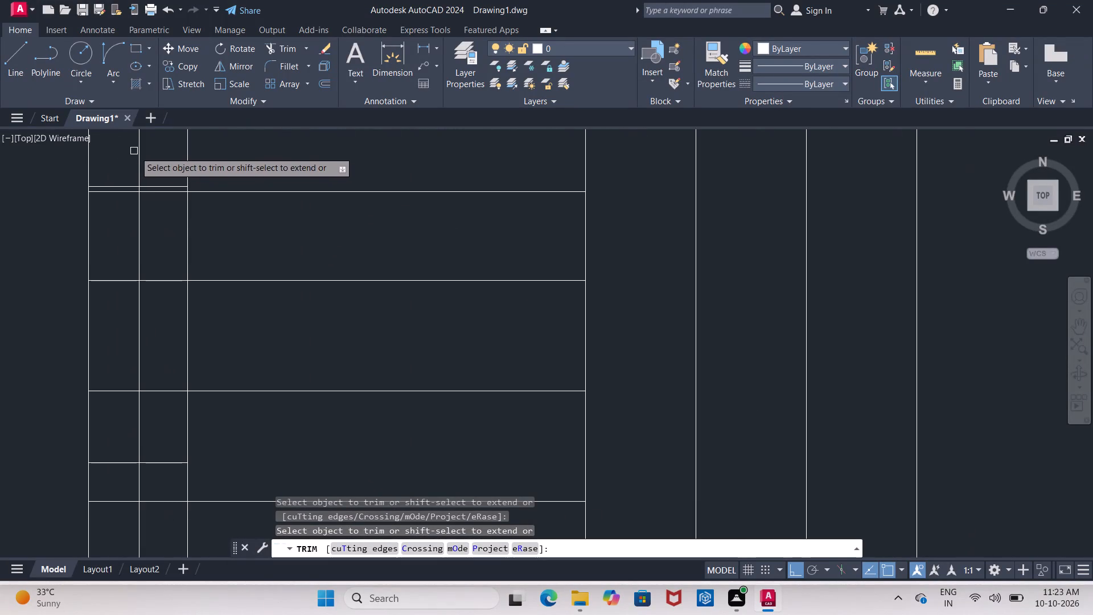
{"action": "left_click", "coordinate": [157, 192]}
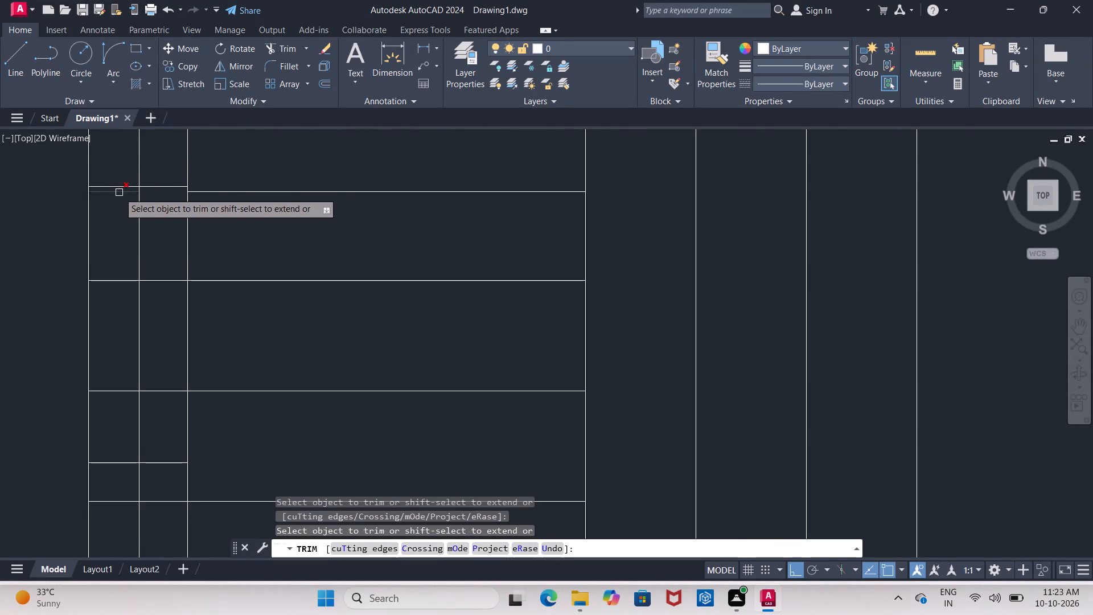
{"action": "left_click", "coordinate": [119, 192]}
Examine the 10" spaced lines where they cross the left outer wall and the overall rear-left room layout.
{"action": "scroll", "coordinate": [169, 345], "scroll_direction": "up", "scroll_amount": 1}
{"action": "middle_click_drag", "start_coordinate": [168, 338], "coordinate": [138, 250]}
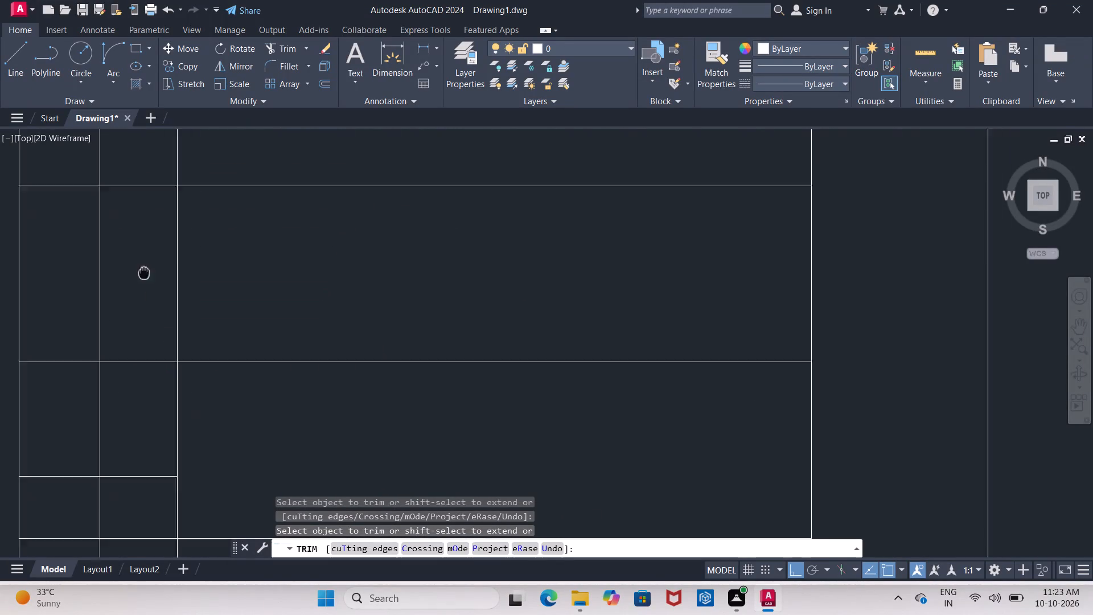
{"action": "middle_click_drag", "start_coordinate": [138, 250], "coordinate": [129, 196]}
{"action": "scroll", "coordinate": [121, 269], "scroll_direction": "up", "scroll_amount": 4}
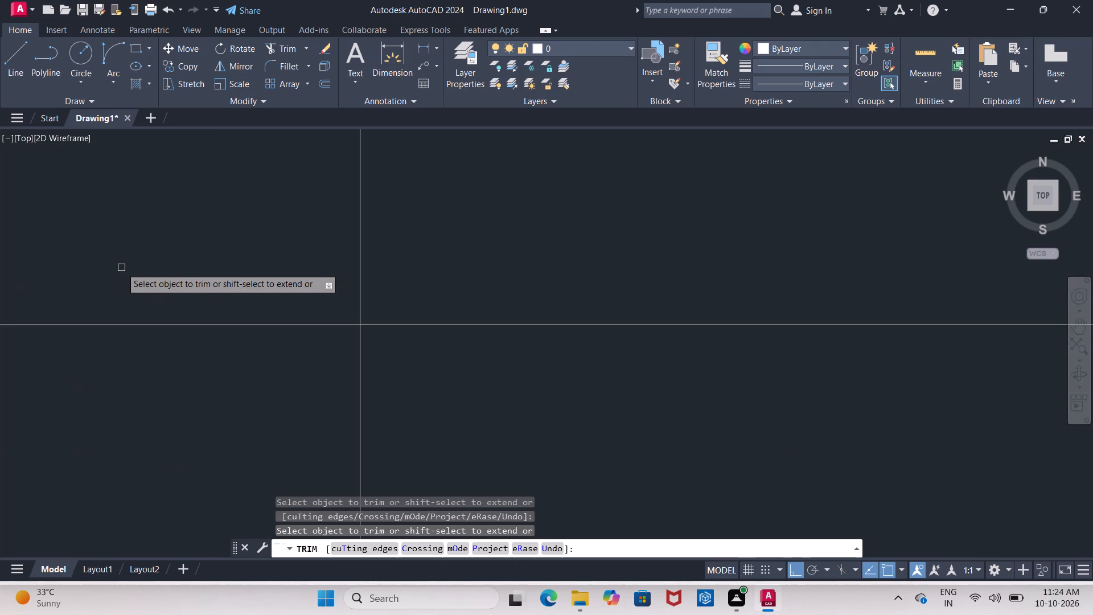
{"action": "scroll", "coordinate": [183, 289], "scroll_direction": "down", "scroll_amount": 2}
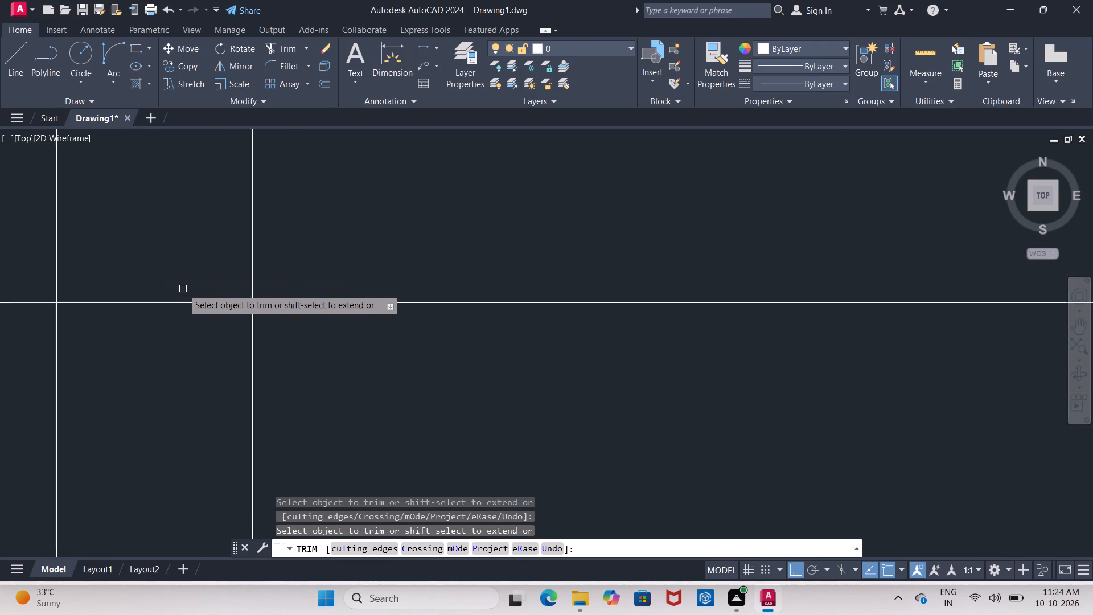
{"action": "scroll", "coordinate": [183, 289], "scroll_direction": "down", "scroll_amount": 4}
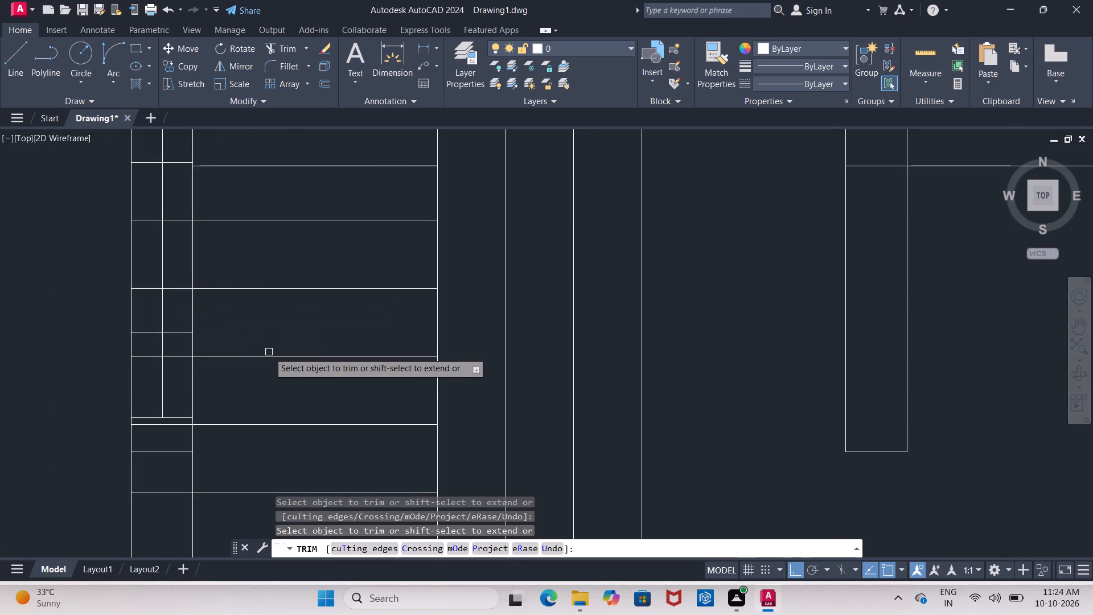
{"action": "middle_click_drag", "start_coordinate": [269, 352], "coordinate": [238, 358]}
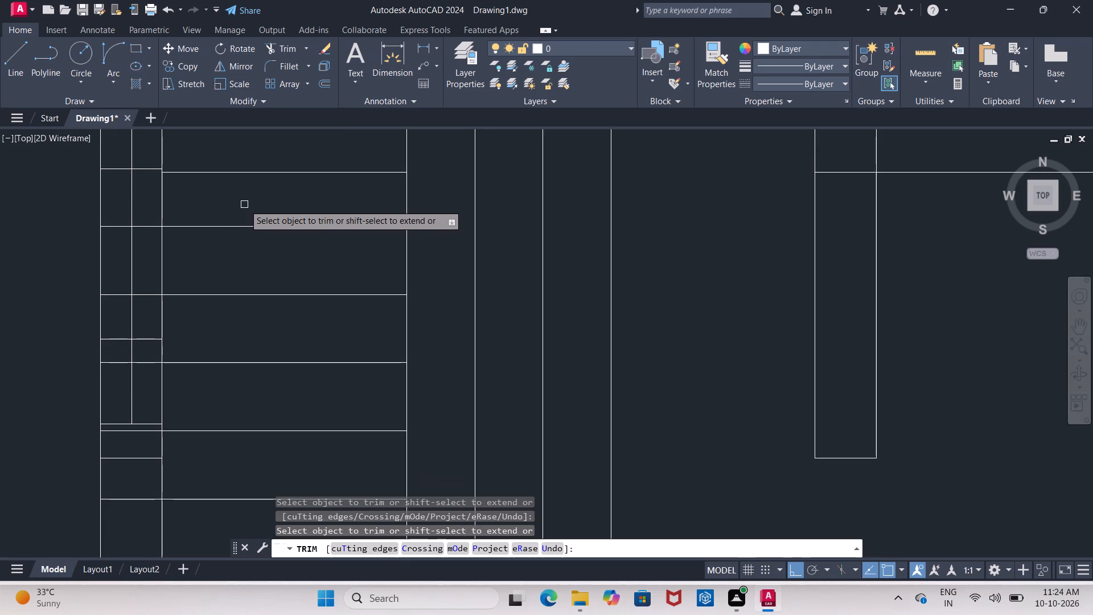
{"action": "scroll", "coordinate": [244, 204], "scroll_direction": "down", "scroll_amount": 2}
{"action": "middle_click_drag", "start_coordinate": [245, 210], "coordinate": [200, 270]}
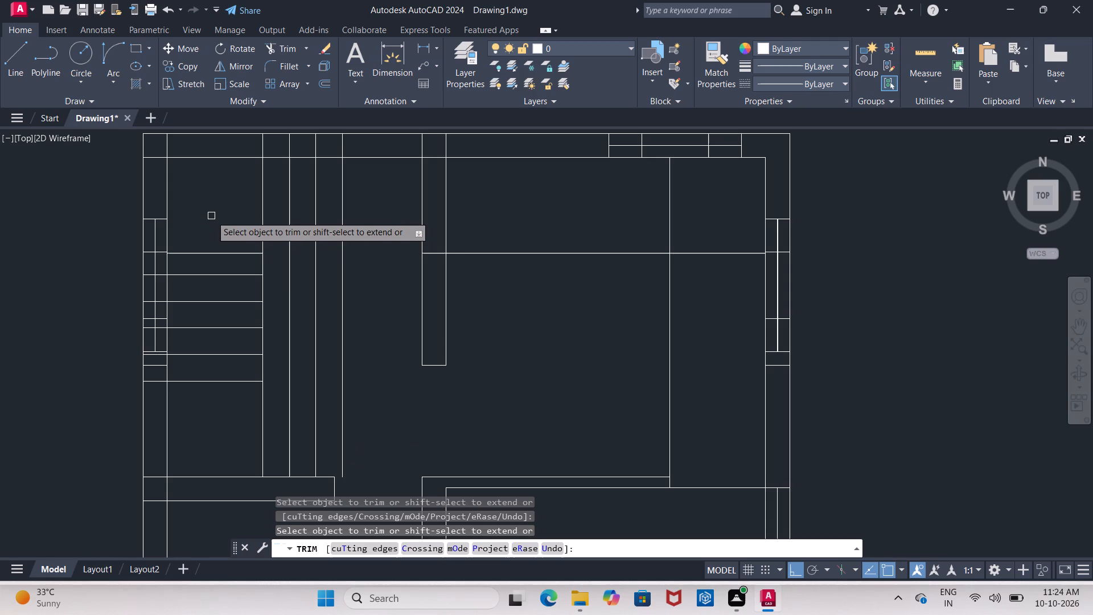
{"action": "key", "text": "Escape"}
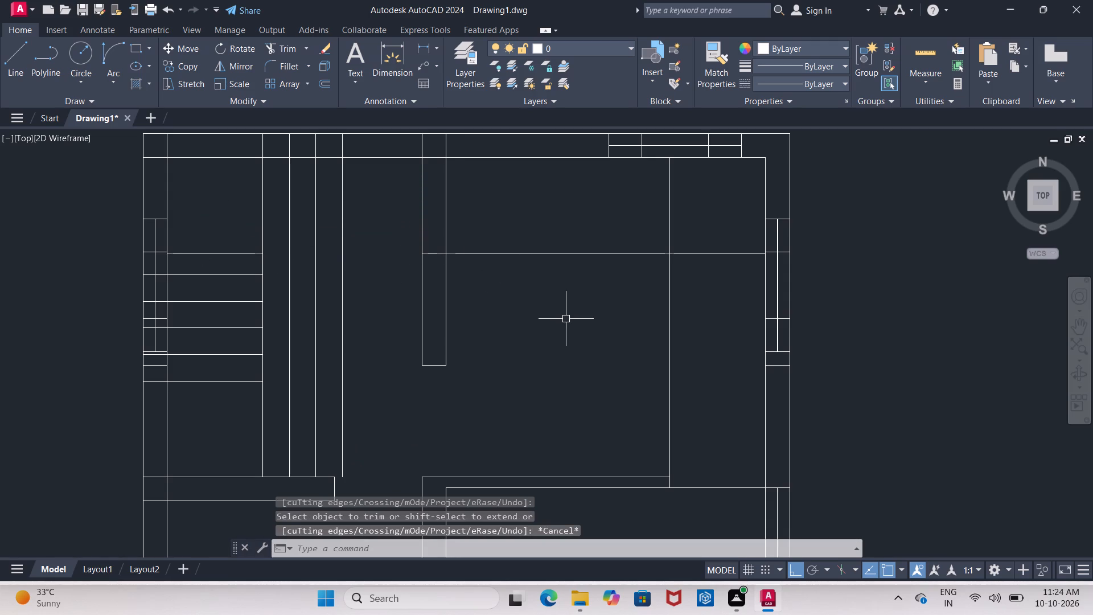
Extend the right-hand room's rear horizontal line leftward across the 10" spaced verticals to the staircase's vertical 3' line.
{"action": "key", "text": "Escape"}
{"action": "type", "text": "ex"}
{"action": "key", "text": "Return"}
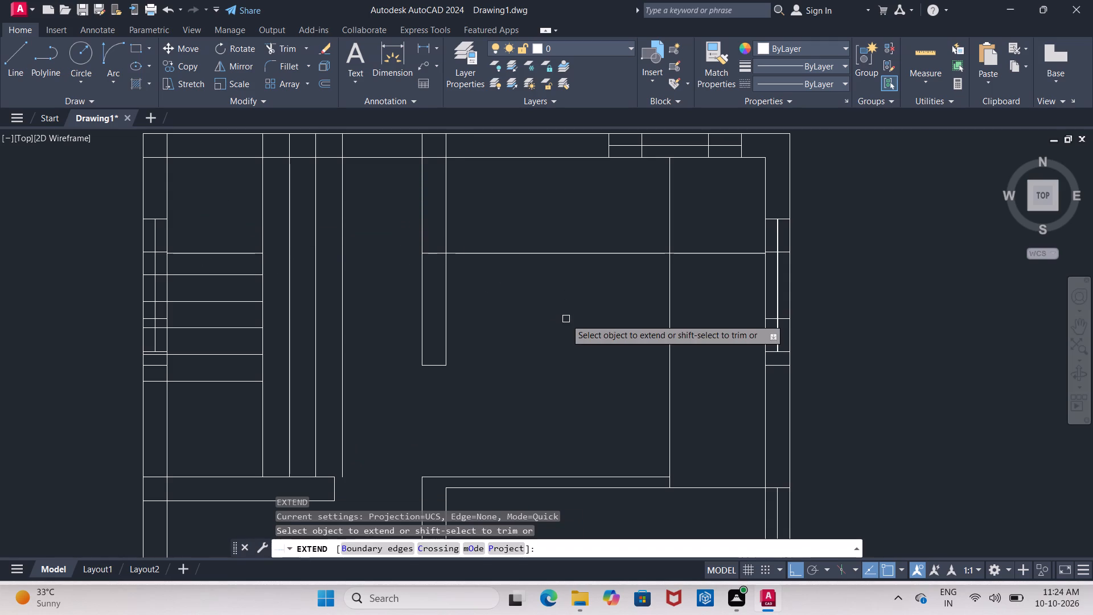
{"action": "left_click", "coordinate": [535, 253]}
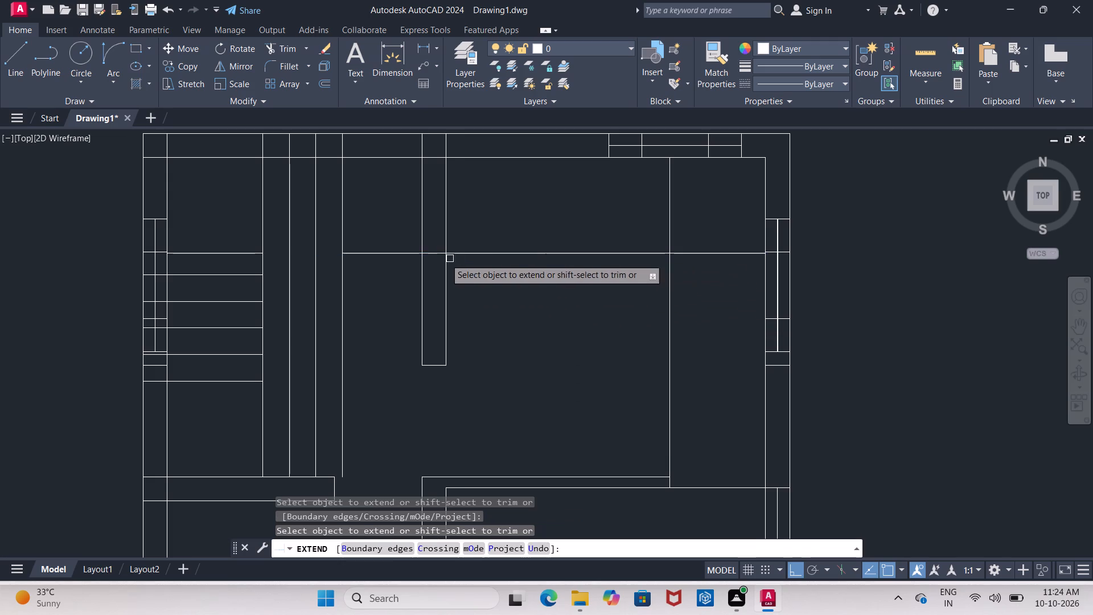
{"action": "left_click", "coordinate": [387, 252]}
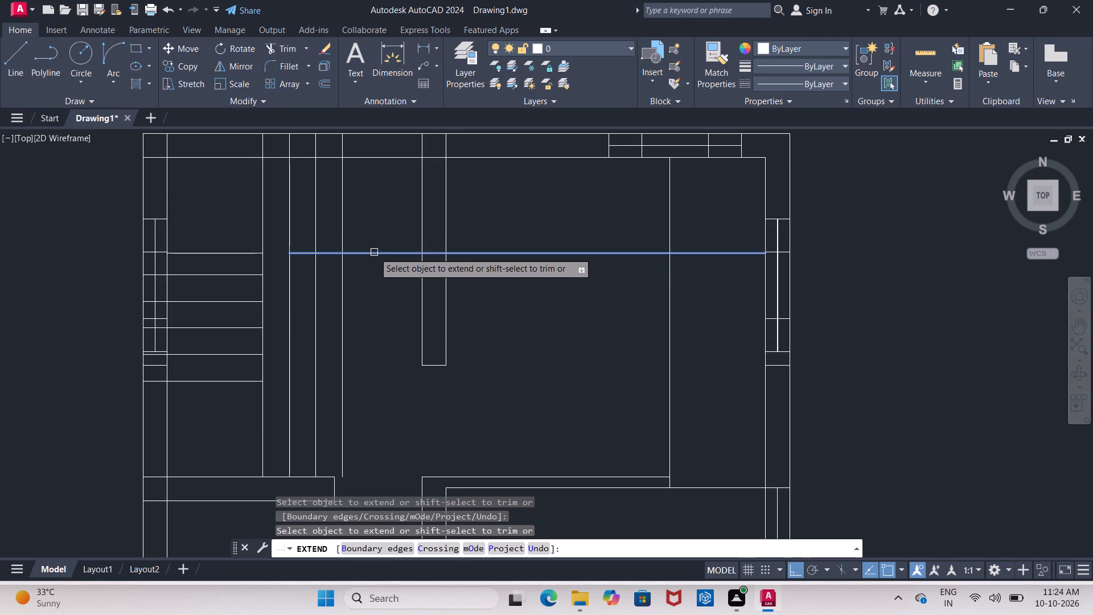
{"action": "left_click", "coordinate": [374, 252]}
{"action": "left_click", "coordinate": [363, 252]}
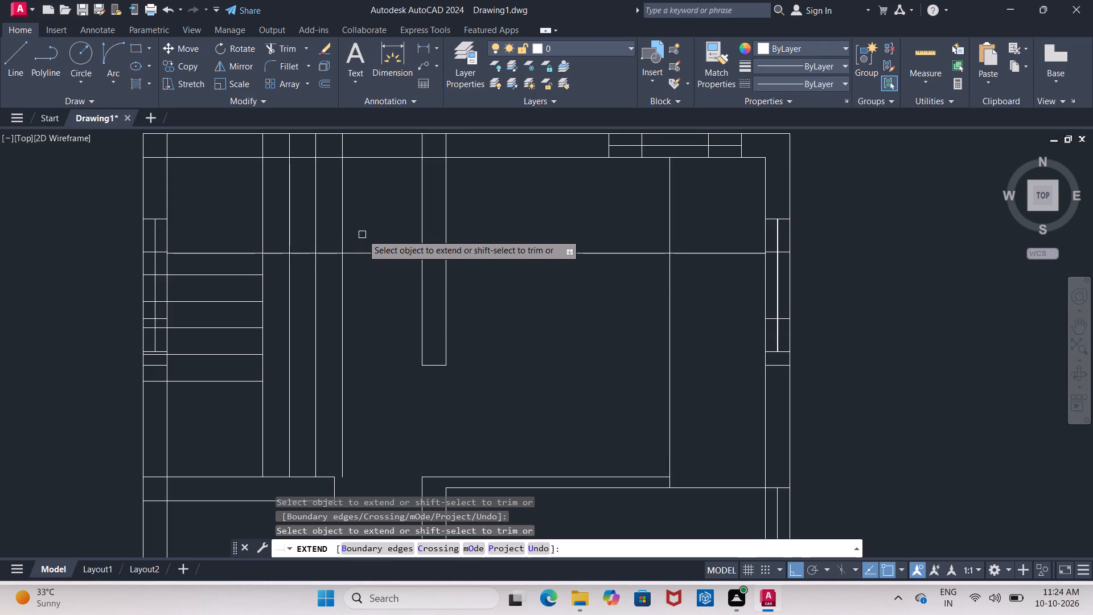
{"action": "key", "text": "Escape"}
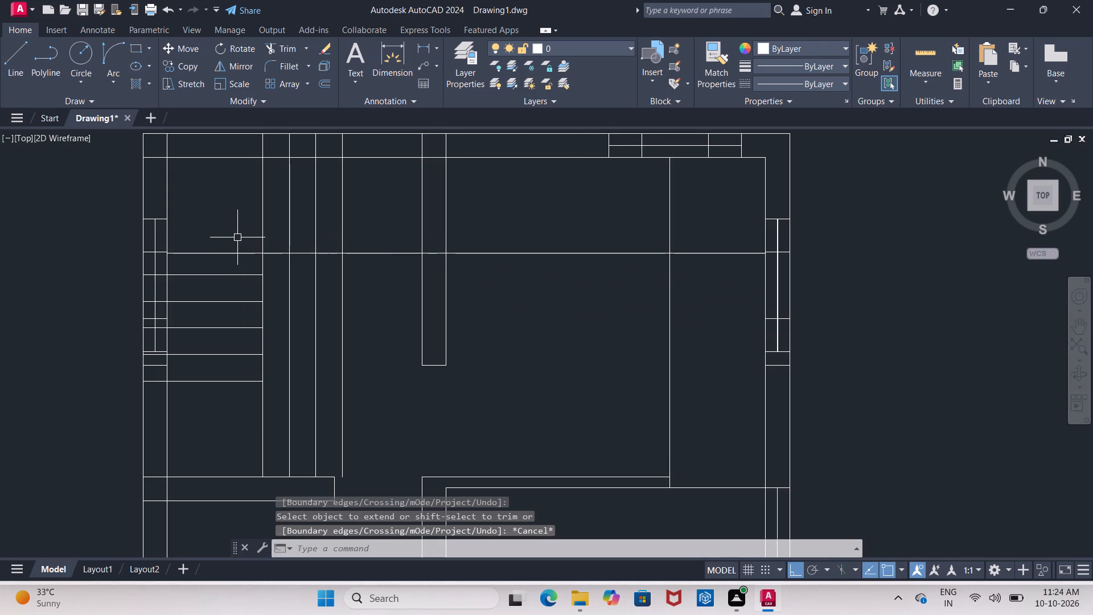
Extend the front-most horizontal stair line to the right across the 10" spaced verticals to the last one.
{"action": "middle_click_drag", "start_coordinate": [237, 237], "coordinate": [246, 193]}
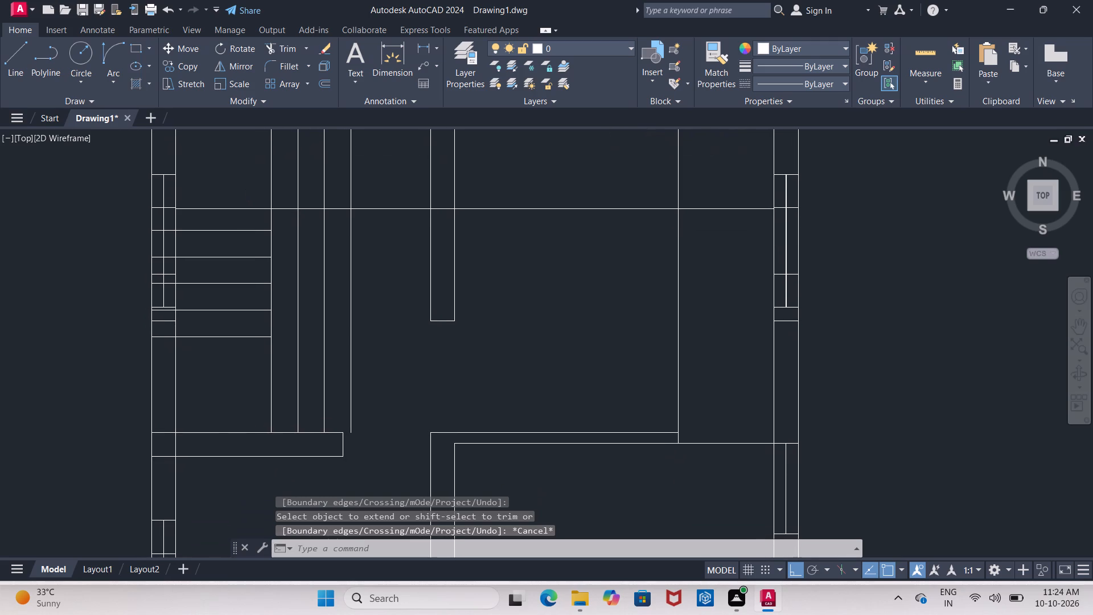
{"action": "middle_click_drag", "start_coordinate": [246, 193], "coordinate": [235, 211]}
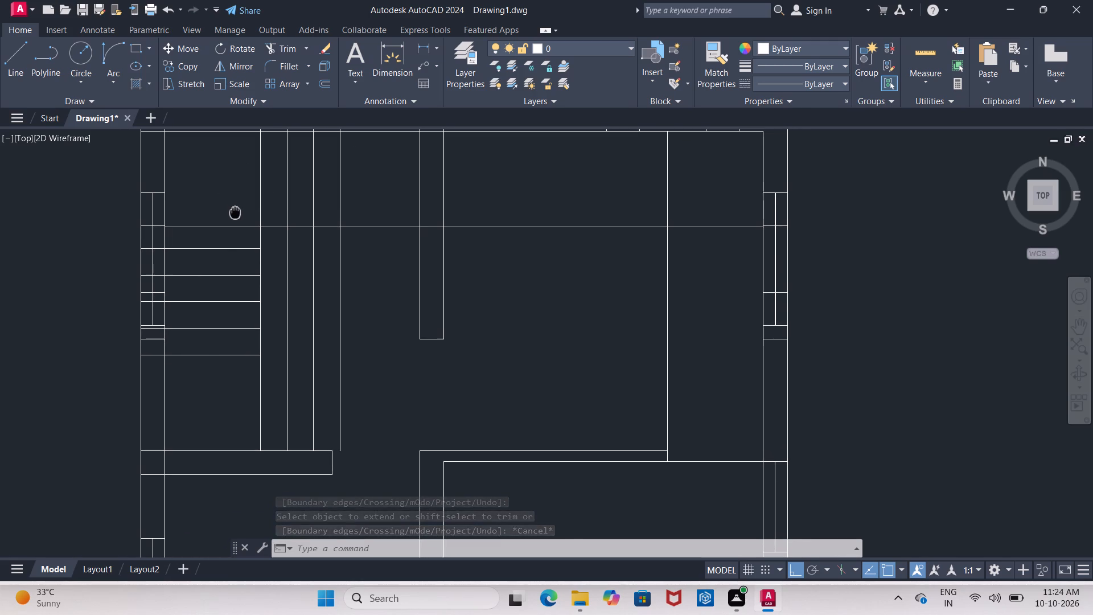
{"action": "middle_click_drag", "start_coordinate": [235, 211], "coordinate": [235, 212]}
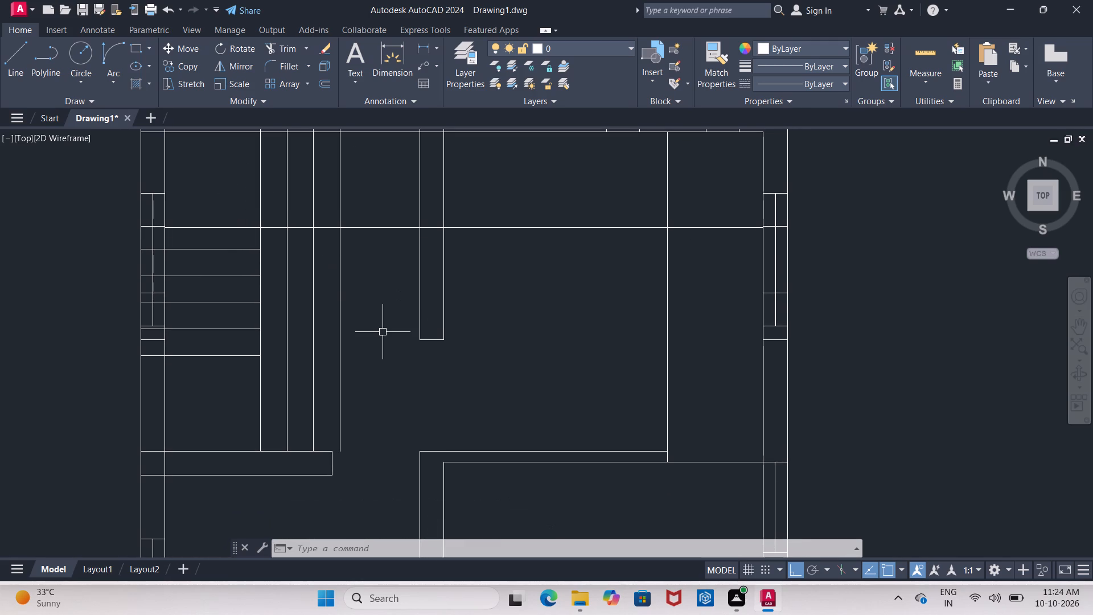
{"action": "type", "text": "ex"}
{"action": "key", "text": "Return"}
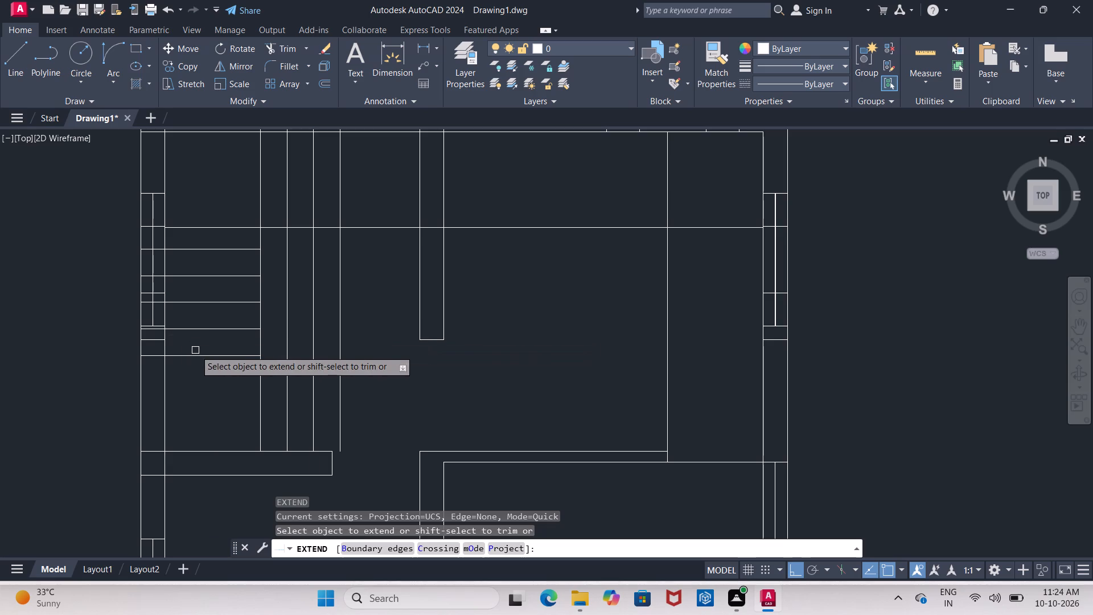
{"action": "left_click", "coordinate": [252, 356]}
{"action": "left_click", "coordinate": [265, 357]}
{"action": "left_click", "coordinate": [280, 355]}
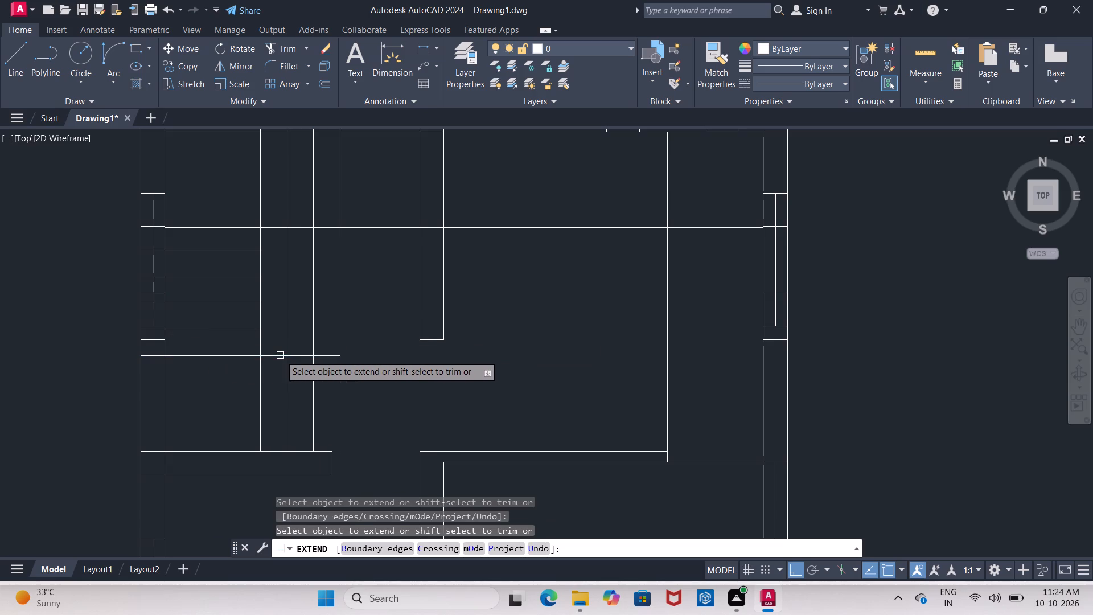
{"action": "key", "text": "Escape"}
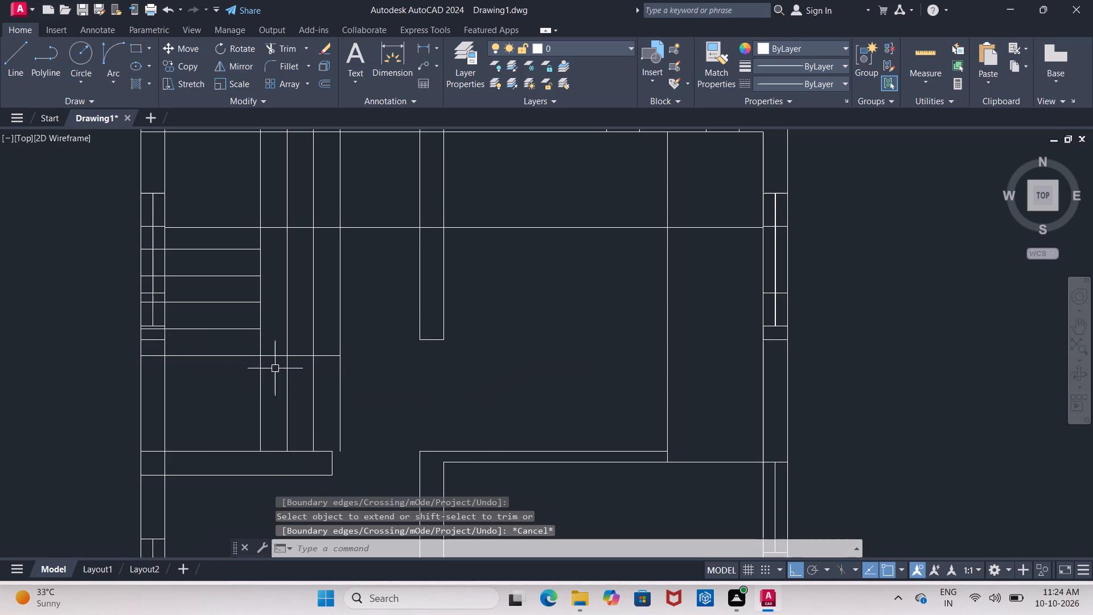
Measure the distance from the front-most horizontal stair line to the front wall of the staircase room.
{"action": "left_click", "coordinate": [424, 46]}
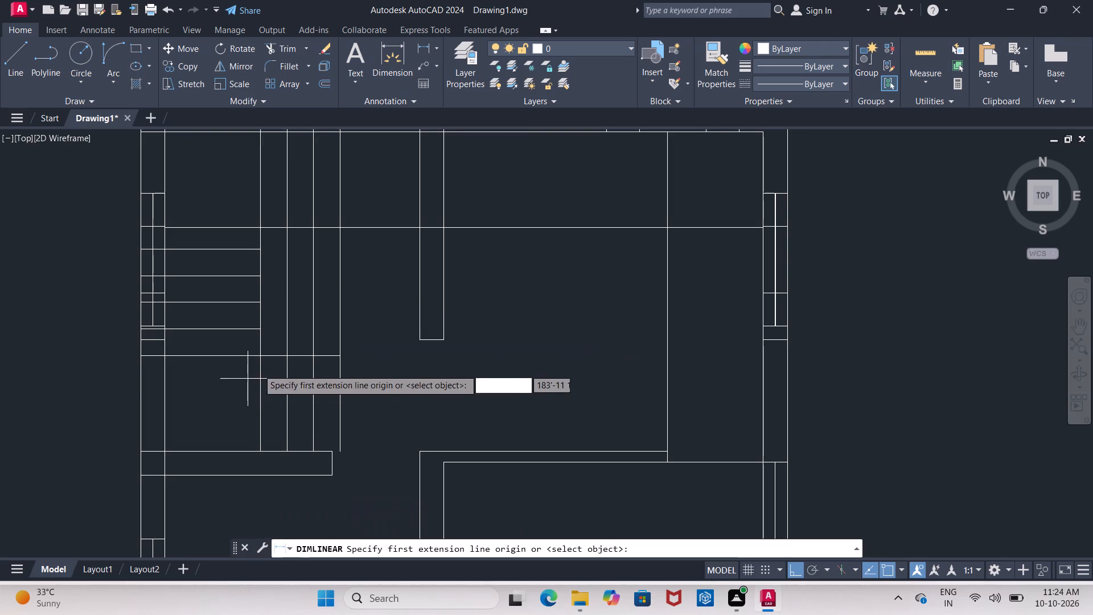
{"action": "left_click", "coordinate": [258, 357]}
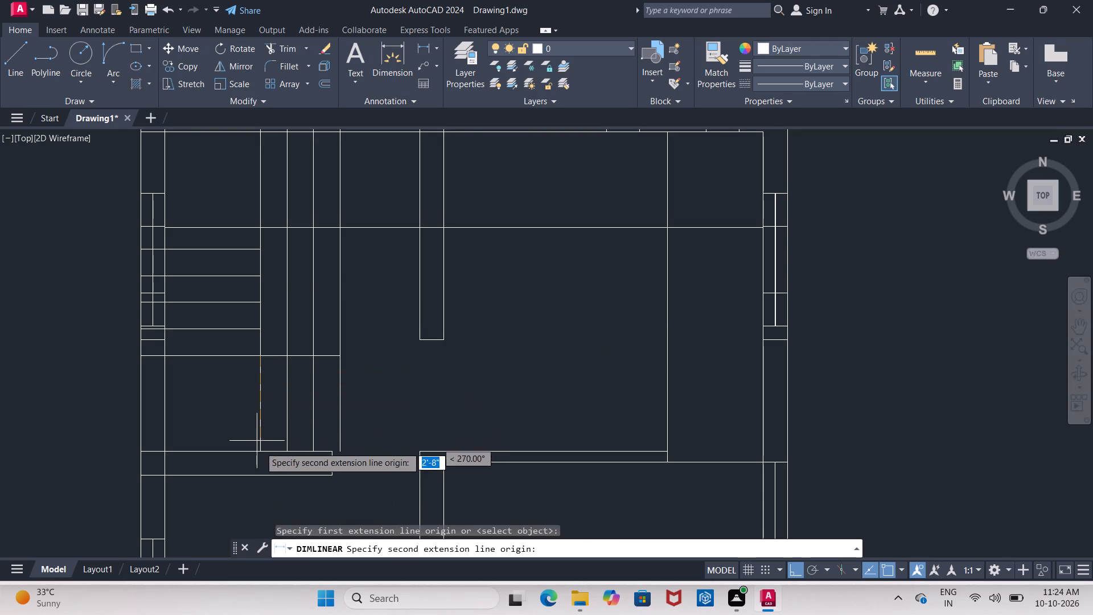
{"action": "left_click", "coordinate": [261, 451]}
{"action": "key", "text": "Escape"}
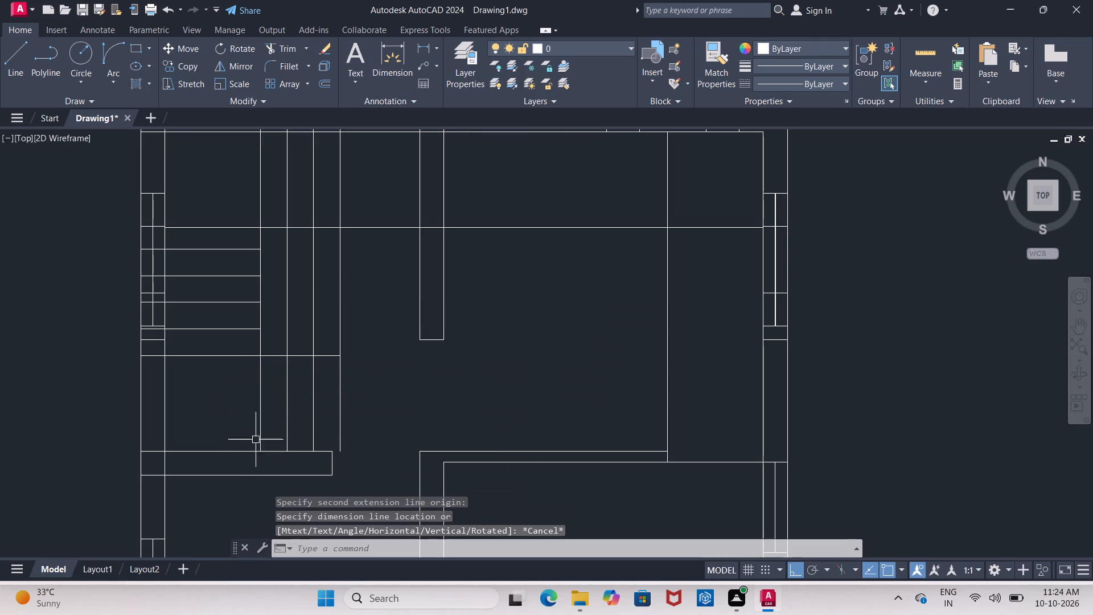
Trim the short line in front of the left window and the 10" spaced stair lines where they cross the left outer wall.
{"action": "type", "text": "tr"}
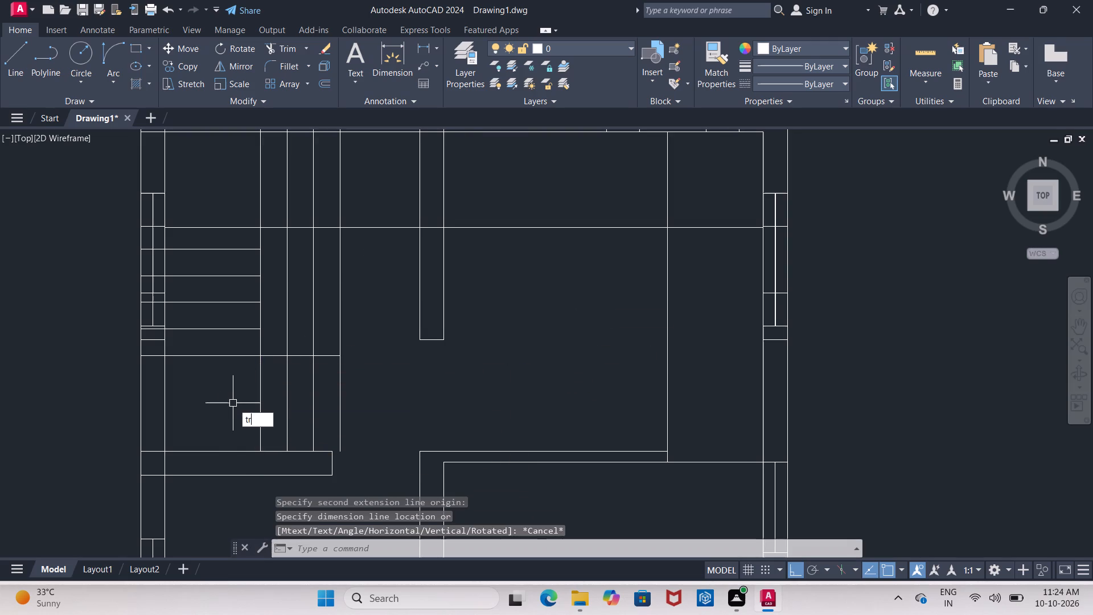
{"action": "key", "text": "Return"}
{"action": "key", "text": "Return"}
{"action": "scroll", "coordinate": [152, 355], "scroll_direction": "up", "scroll_amount": 3}
{"action": "left_click", "coordinate": [158, 302]}
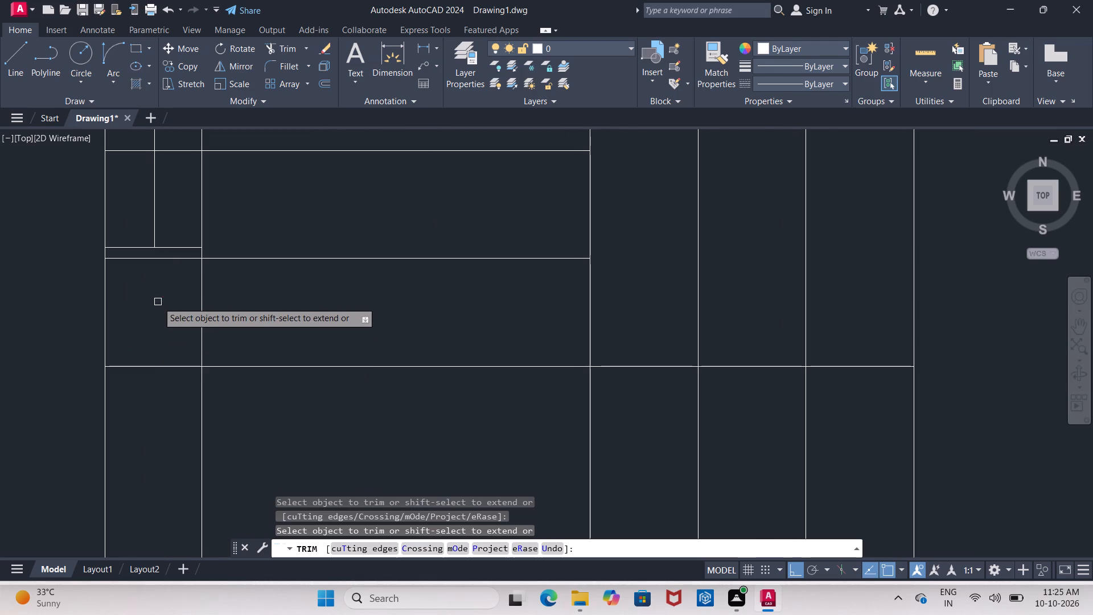
{"action": "left_click", "coordinate": [156, 260]}
{"action": "scroll", "coordinate": [156, 260], "scroll_direction": "down", "scroll_amount": 2}
{"action": "middle_click_drag", "start_coordinate": [155, 265], "coordinate": [143, 317]}
{"action": "scroll", "coordinate": [154, 272], "scroll_direction": "up", "scroll_amount": 2}
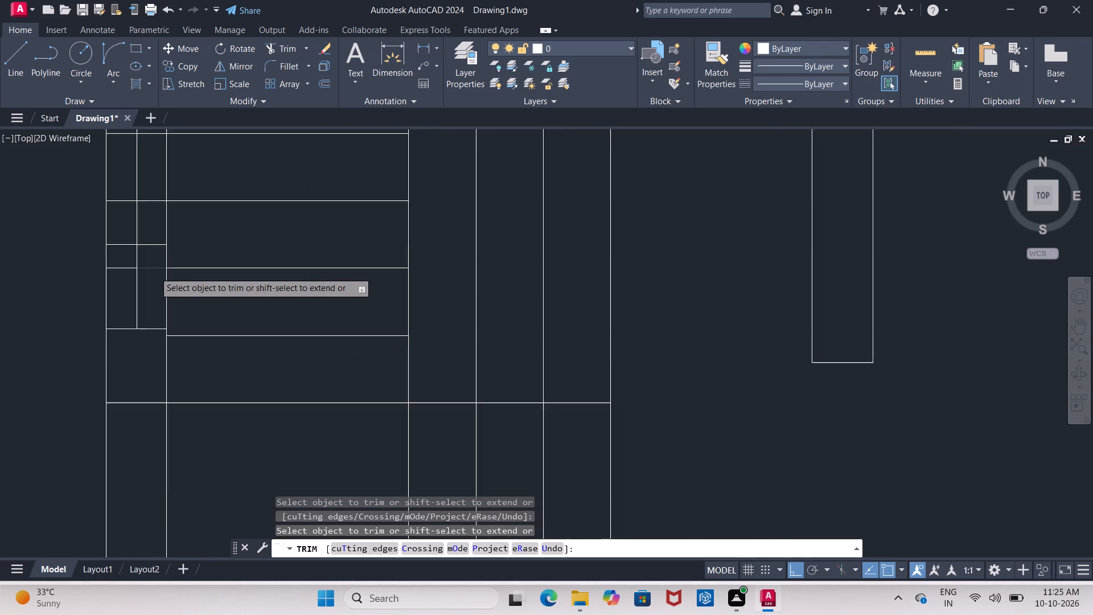
Trim the three stair tread lines where they run through the window in the left outer wall.
{"action": "left_click", "coordinate": [155, 266]}
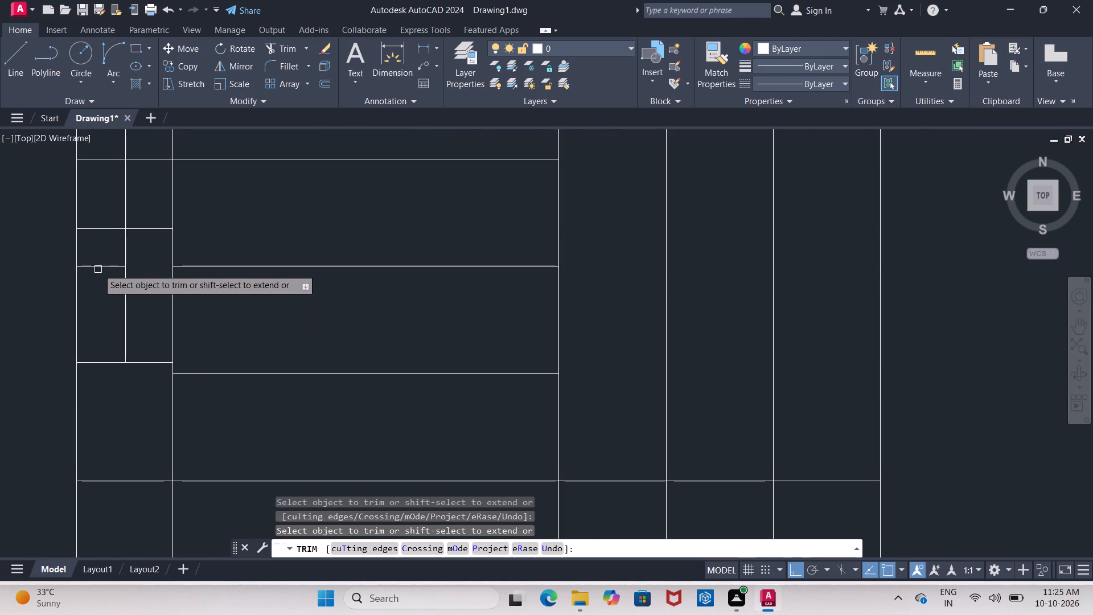
{"action": "left_click", "coordinate": [98, 269]}
{"action": "scroll", "coordinate": [98, 269], "scroll_direction": "down", "scroll_amount": 3}
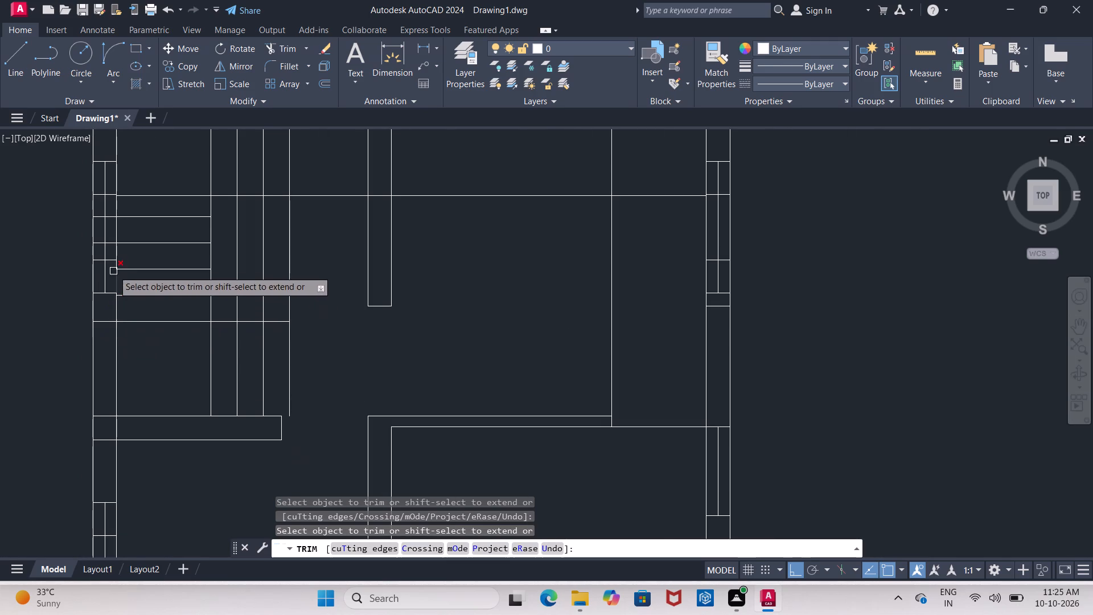
{"action": "scroll", "coordinate": [132, 236], "scroll_direction": "up", "scroll_amount": 1}
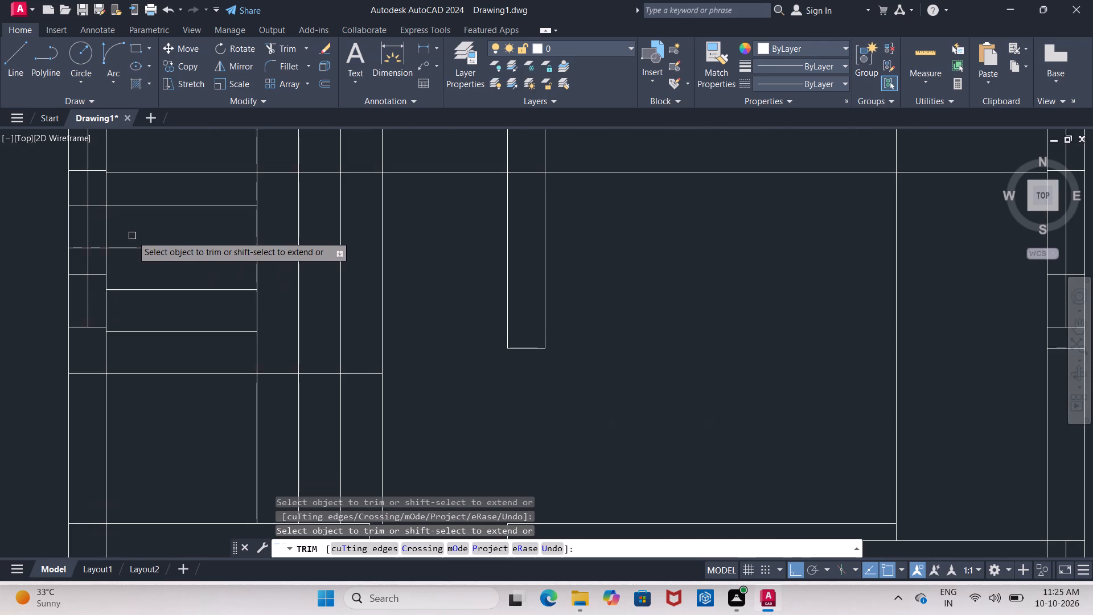
{"action": "middle_click_drag", "start_coordinate": [135, 239], "coordinate": [168, 313]}
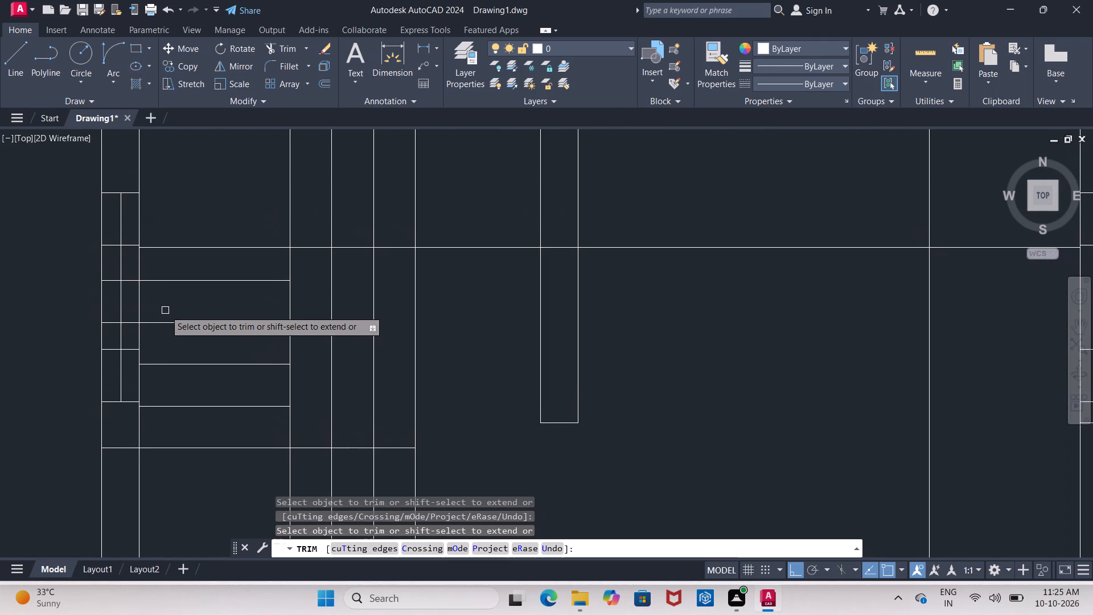
{"action": "middle_click_drag", "start_coordinate": [165, 310], "coordinate": [157, 346]}
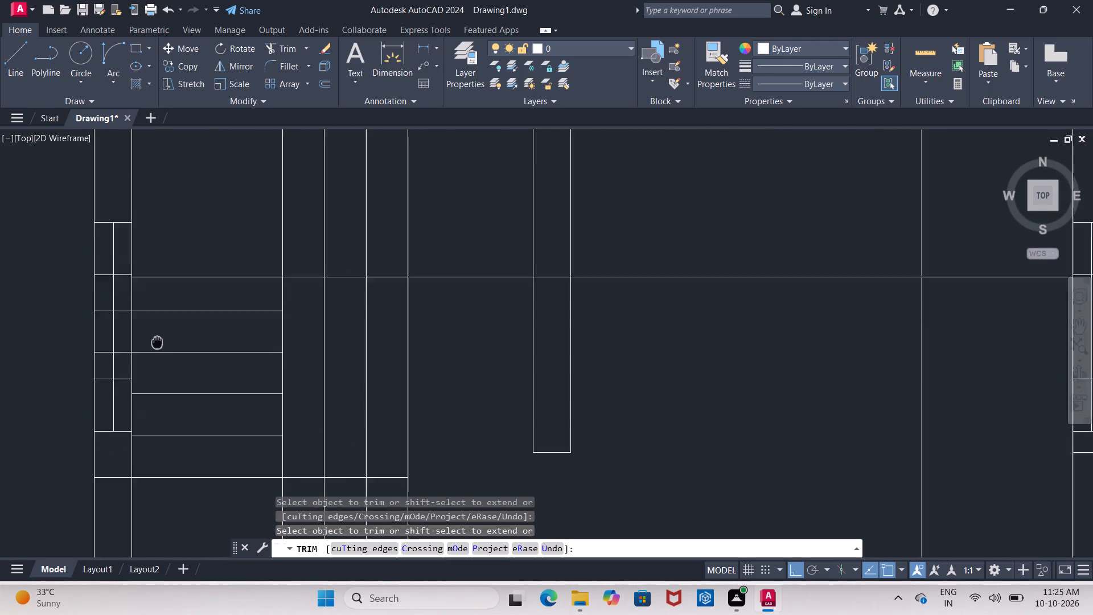
{"action": "middle_click_drag", "start_coordinate": [157, 346], "coordinate": [159, 370]}
{"action": "scroll", "coordinate": [159, 371], "scroll_direction": "down", "scroll_amount": 1}
{"action": "middle_click_drag", "start_coordinate": [159, 366], "coordinate": [163, 304]}
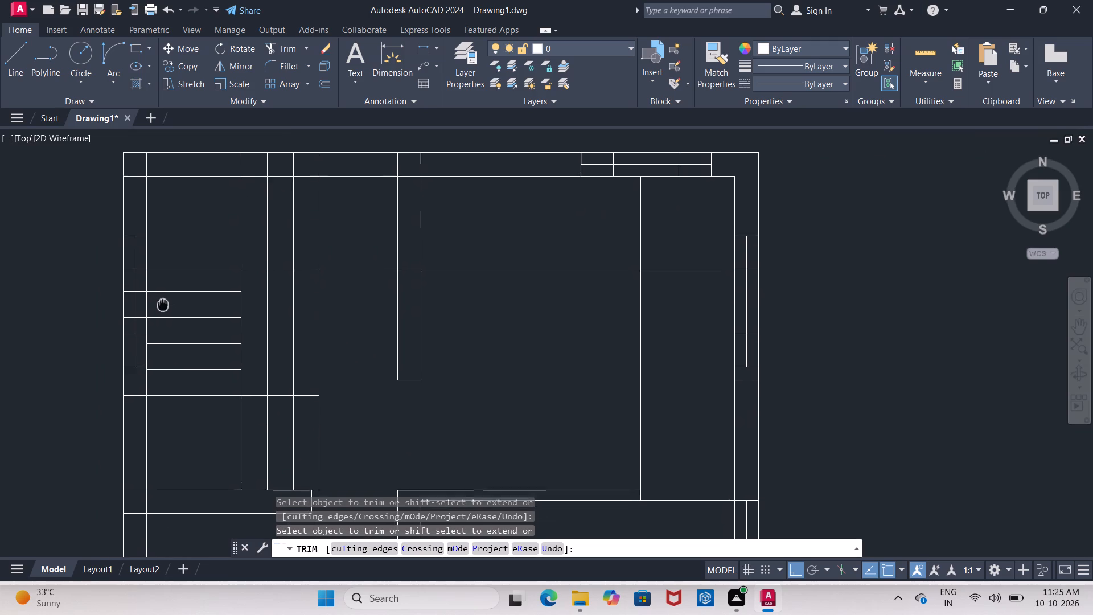
{"action": "middle_click_drag", "start_coordinate": [163, 304], "coordinate": [165, 298]}
{"action": "scroll", "coordinate": [165, 297], "scroll_direction": "up", "scroll_amount": 2}
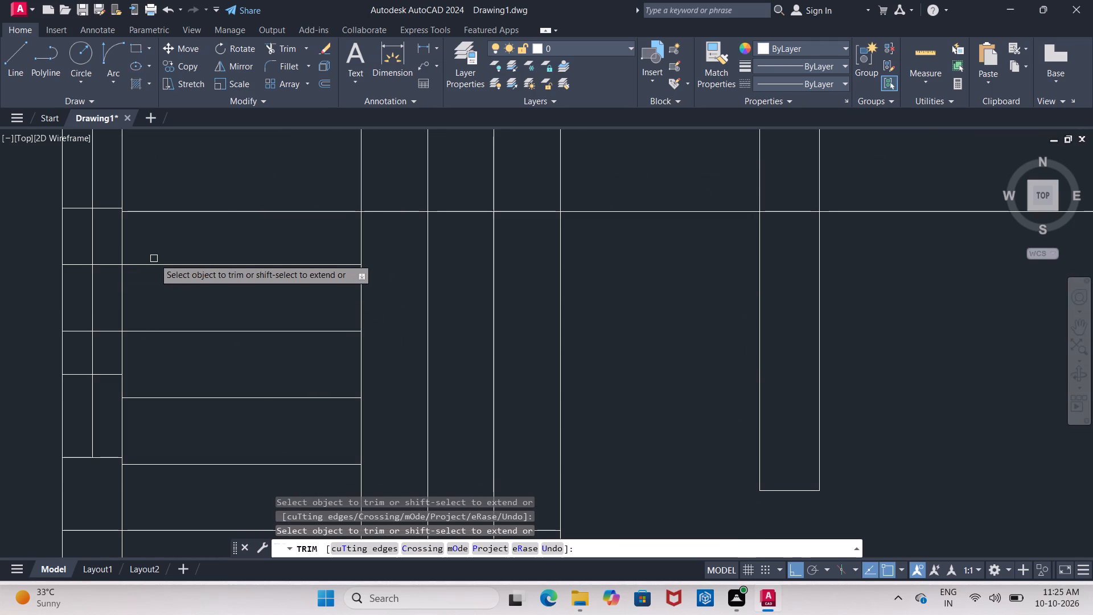
{"action": "scroll", "coordinate": [175, 240], "scroll_direction": "down", "scroll_amount": 2}
{"action": "middle_click_drag", "start_coordinate": [175, 243], "coordinate": [171, 255]}
{"action": "scroll", "coordinate": [165, 261], "scroll_direction": "up", "scroll_amount": 1}
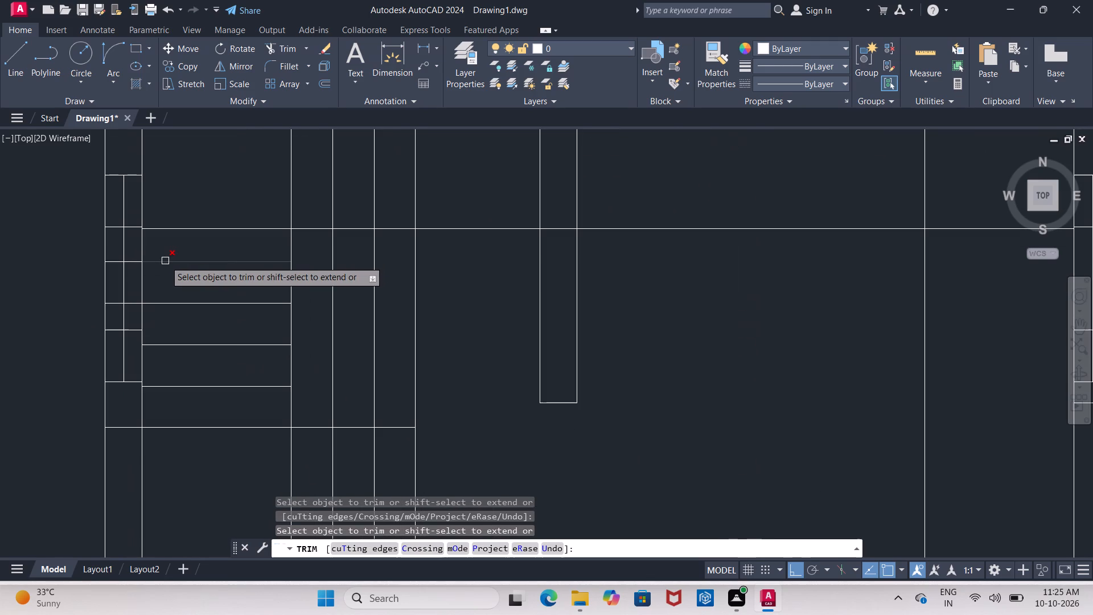
{"action": "left_click", "coordinate": [132, 261]}
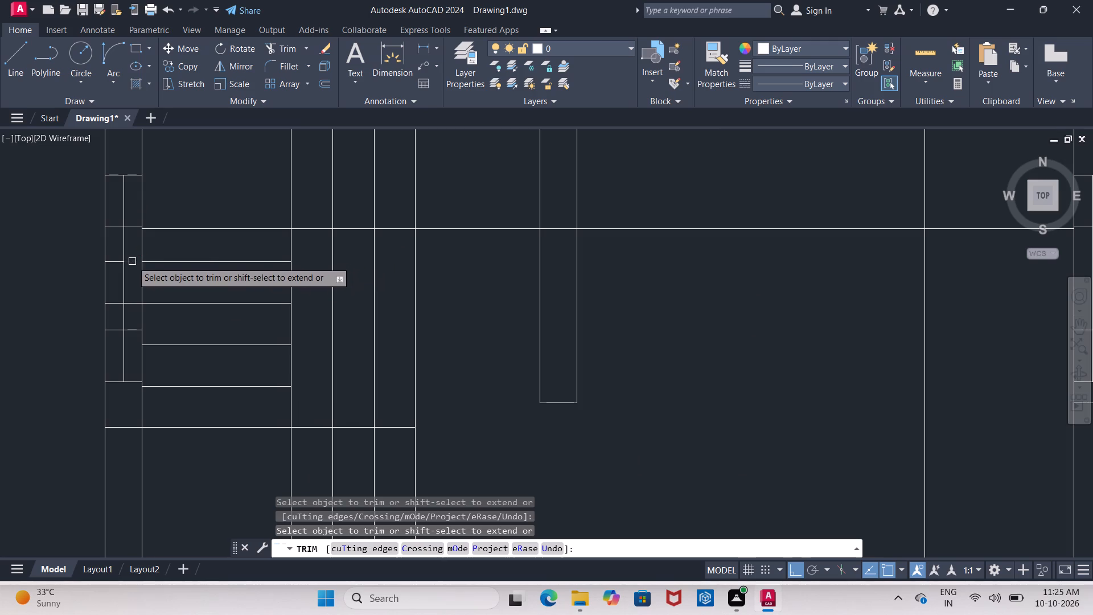
{"action": "left_click", "coordinate": [108, 260]}
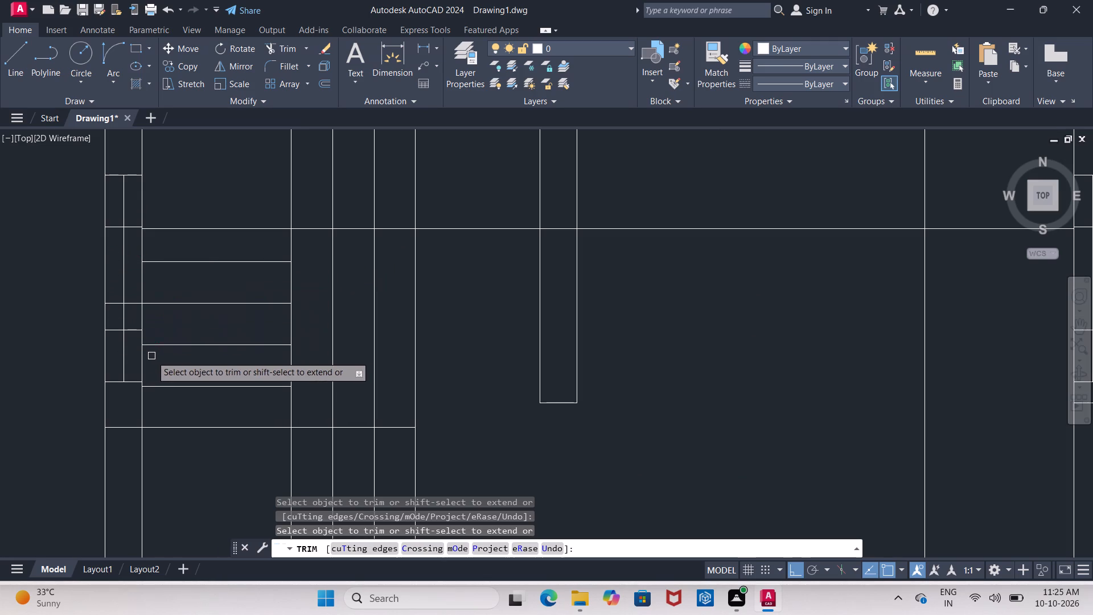
{"action": "left_click", "coordinate": [135, 304]}
{"action": "left_click", "coordinate": [110, 304]}
{"action": "scroll", "coordinate": [120, 314], "scroll_direction": "down", "scroll_amount": 2}
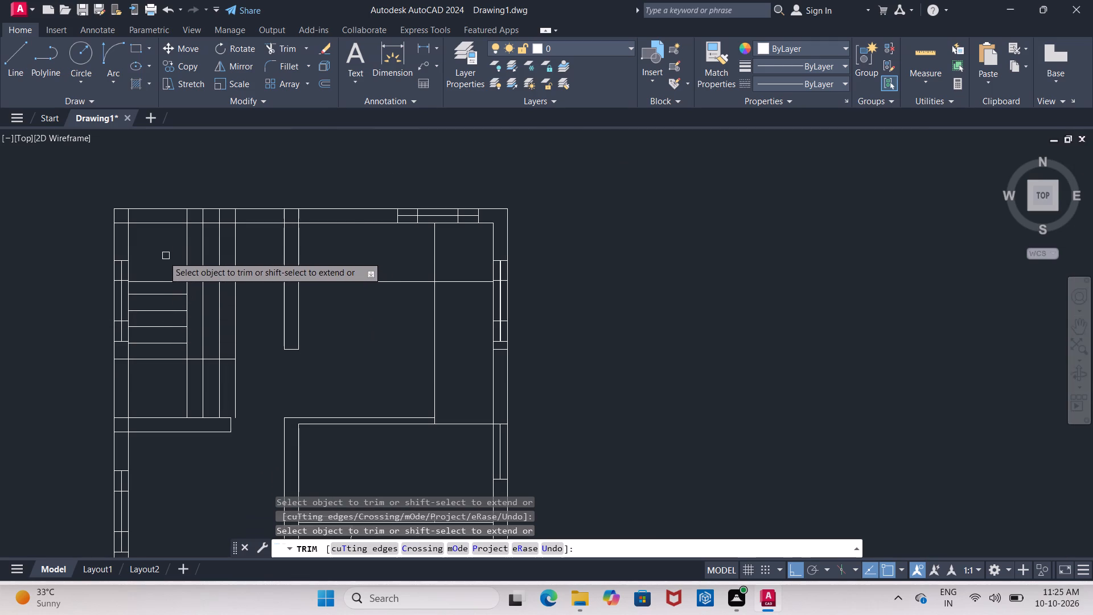
{"action": "middle_click_drag", "start_coordinate": [155, 255], "coordinate": [140, 253]}
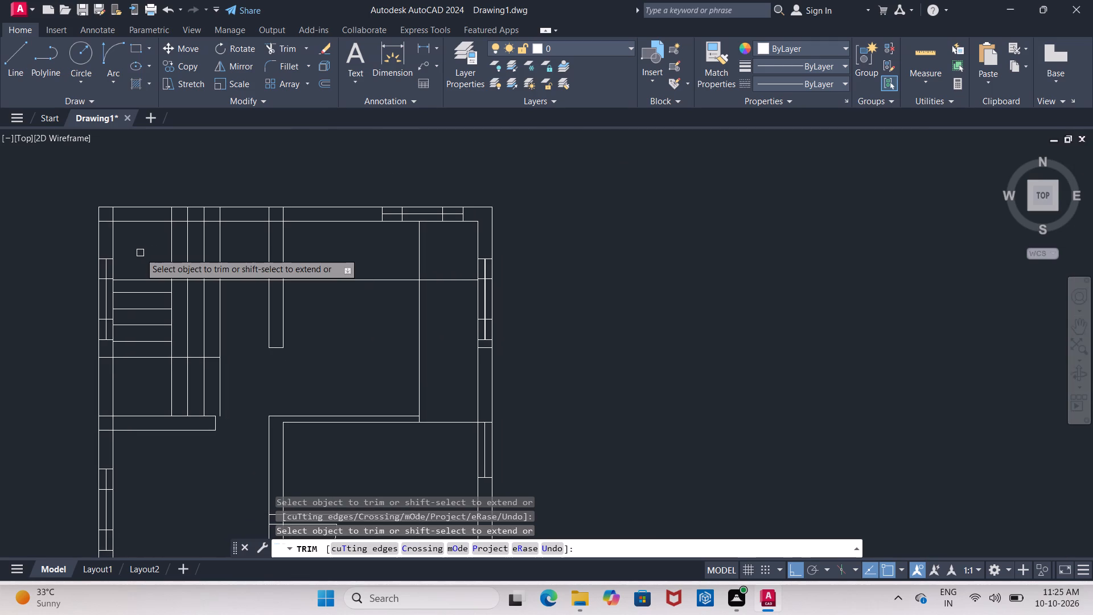
{"action": "key", "text": "Escape"}
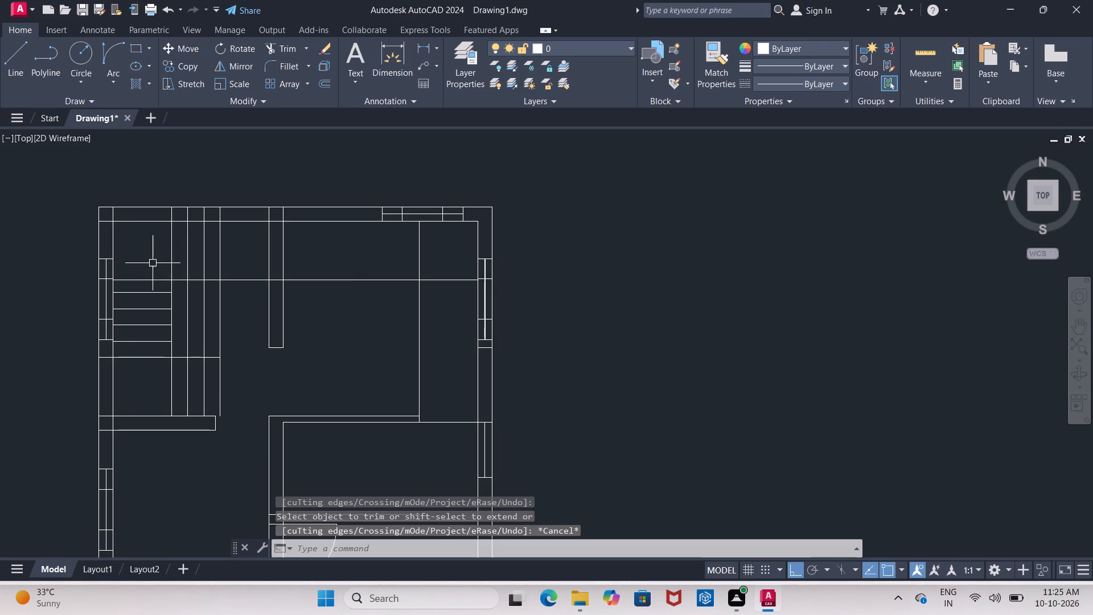
Trim away the long horizontal line and the crossing vertical line inside the upper-right room, east of the interior wall stub.
{"action": "scroll", "coordinate": [143, 267], "scroll_direction": "up", "scroll_amount": 1}
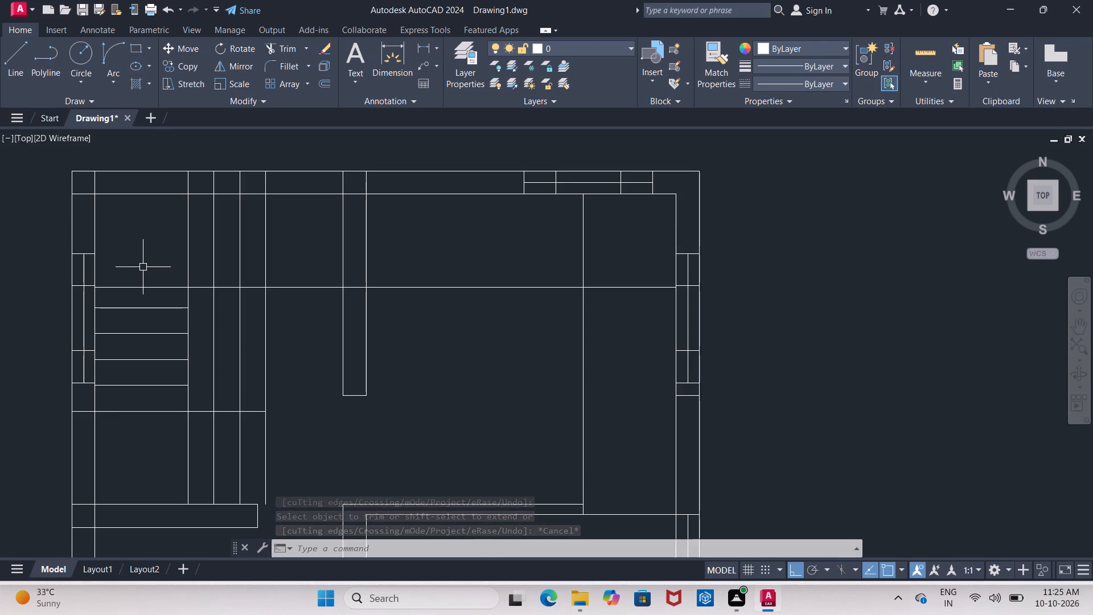
{"action": "middle_click_drag", "start_coordinate": [139, 260], "coordinate": [90, 222]}
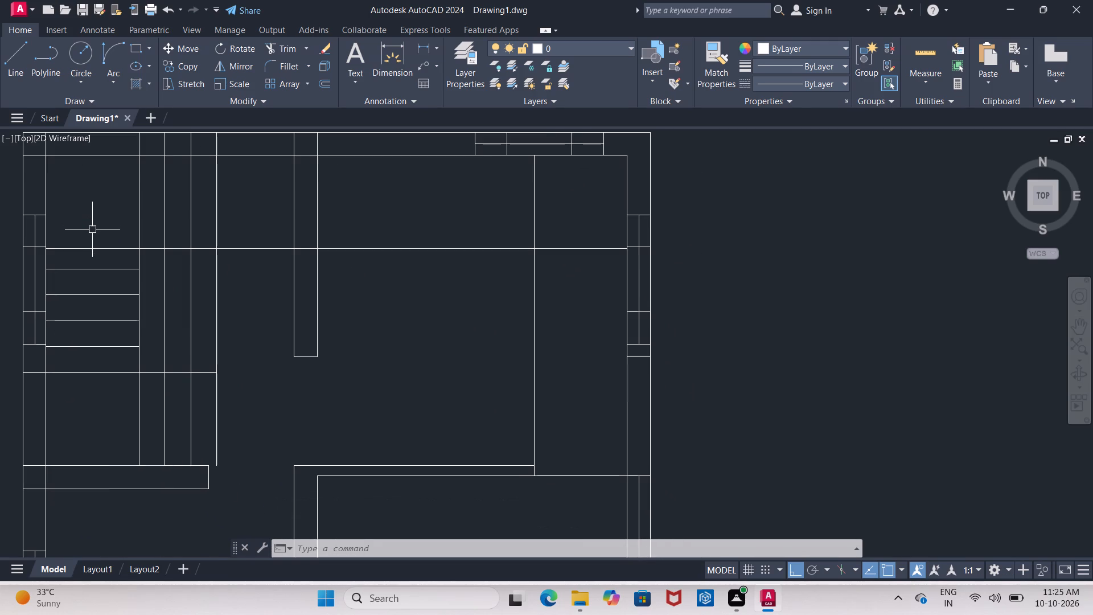
{"action": "key", "text": "Escape"}
{"action": "type", "text": "tr"}
{"action": "key", "text": "Return"}
{"action": "key", "text": "Return"}
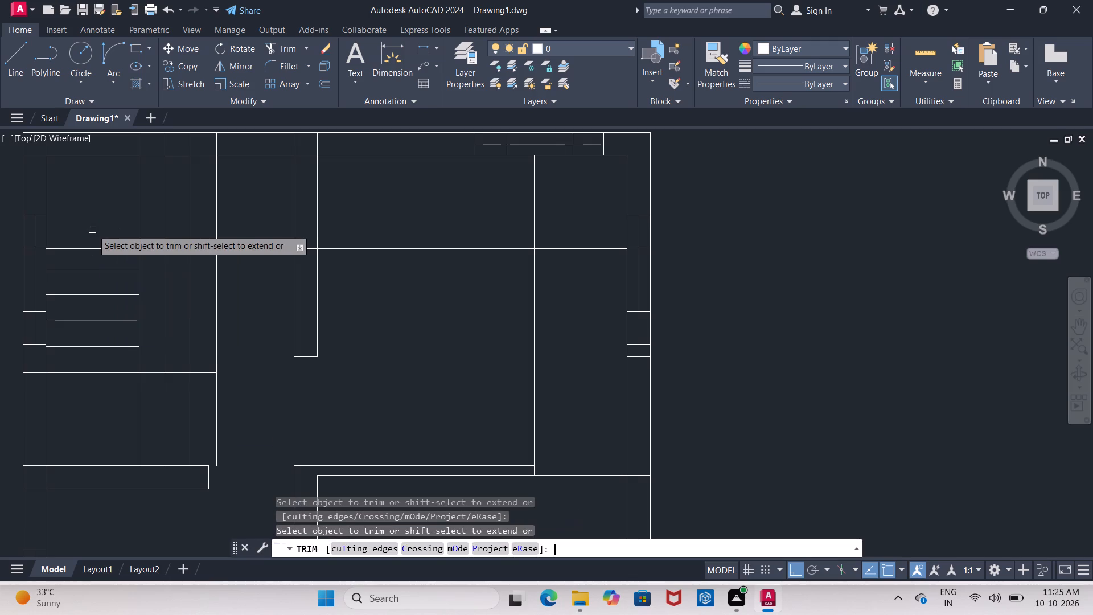
{"action": "left_click_drag", "start_coordinate": [405, 199], "coordinate": [410, 323]}
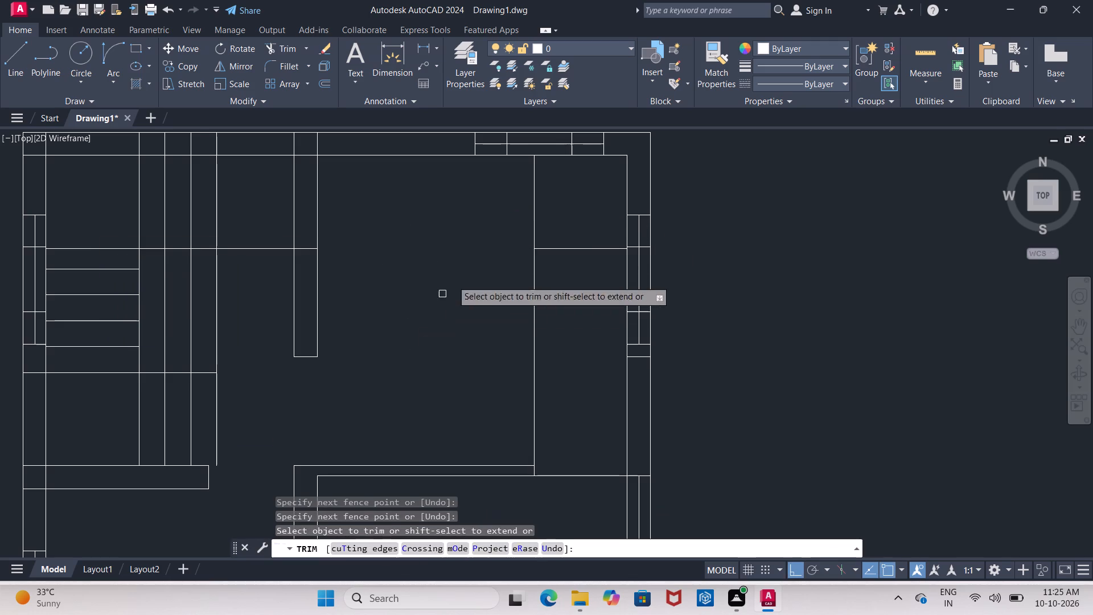
{"action": "left_click_drag", "start_coordinate": [475, 215], "coordinate": [570, 222]}
{"action": "left_click_drag", "start_coordinate": [570, 219], "coordinate": [561, 297]}
{"action": "left_click_drag", "start_coordinate": [551, 304], "coordinate": [488, 330]}
Trim the remaining piece of the horizontal stair line inside the thickness of the interior wall stub.
{"action": "scroll", "coordinate": [346, 253], "scroll_direction": "up", "scroll_amount": 1}
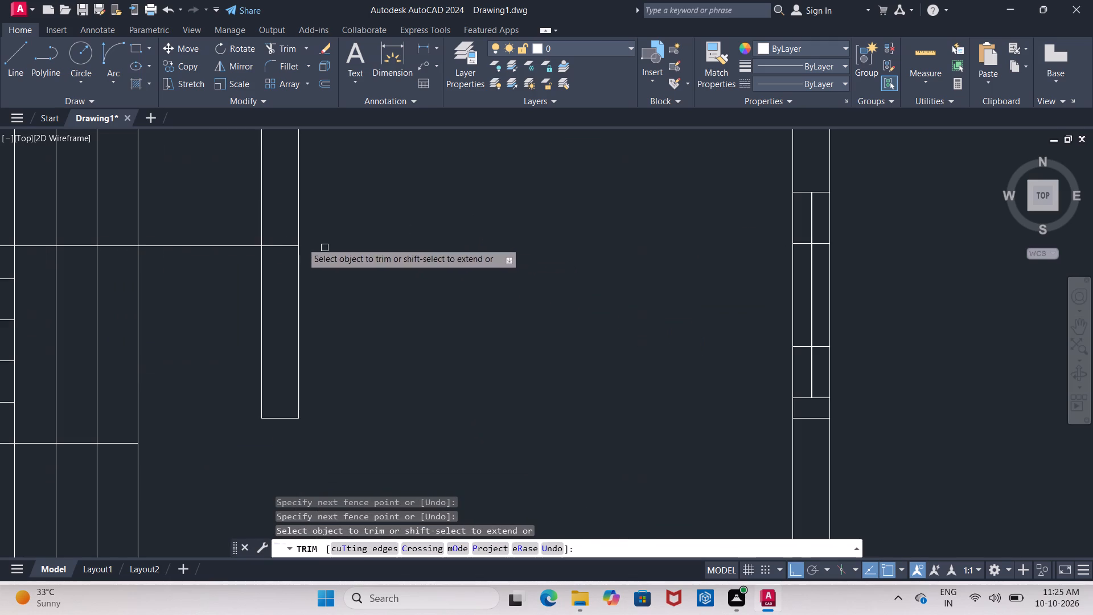
{"action": "left_click", "coordinate": [278, 245]}
{"action": "scroll", "coordinate": [284, 249], "scroll_direction": "down", "scroll_amount": 3}
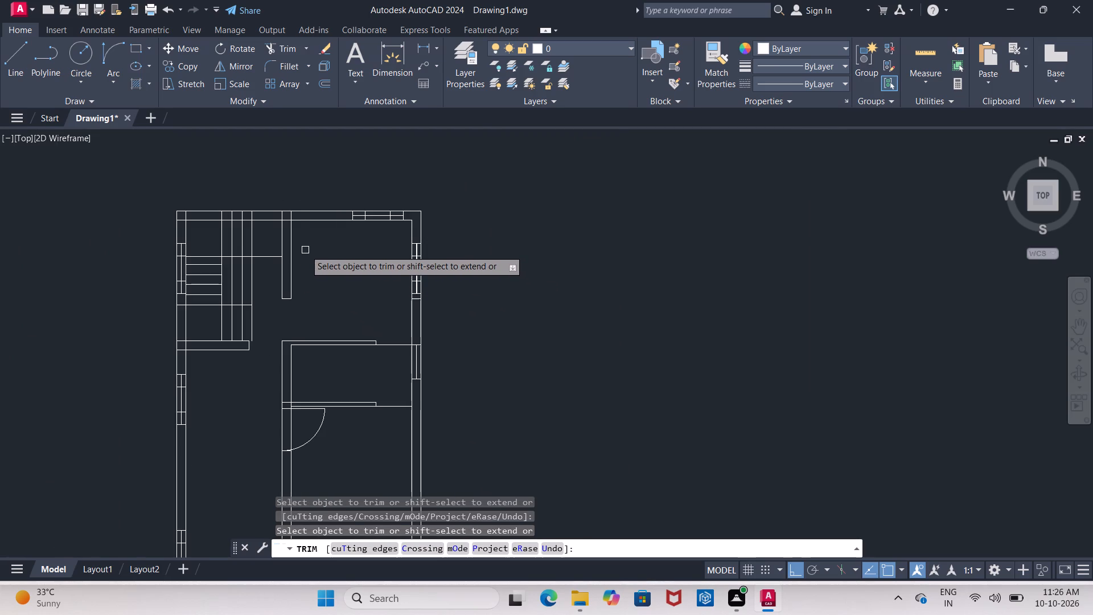
{"action": "scroll", "coordinate": [283, 236], "scroll_direction": "up", "scroll_amount": 3}
{"action": "middle_click_drag", "start_coordinate": [215, 220], "coordinate": [282, 297]}
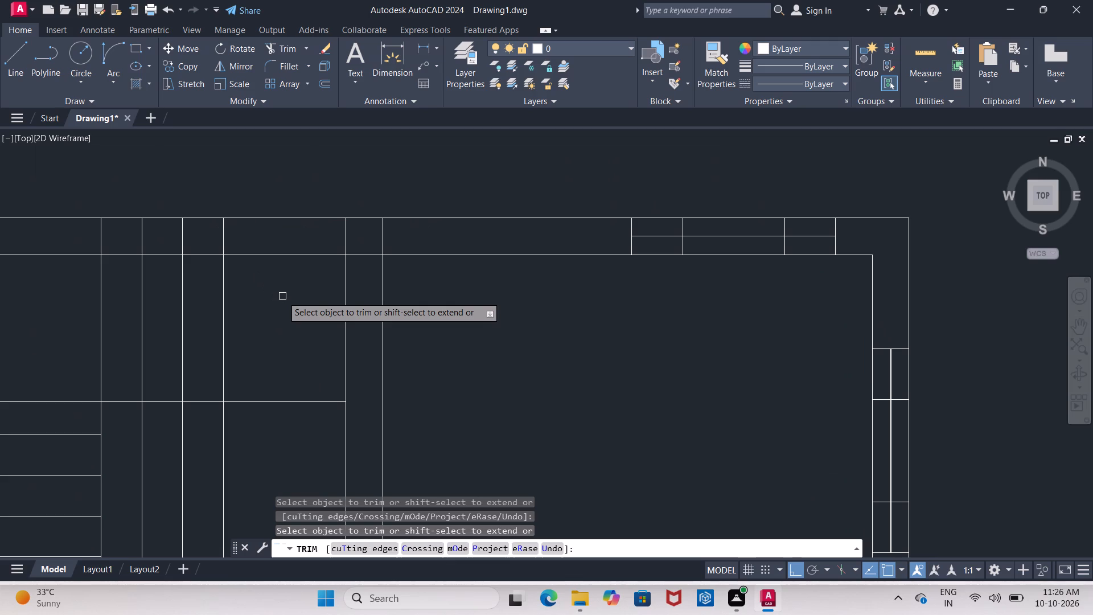
{"action": "scroll", "coordinate": [285, 296], "scroll_direction": "down", "scroll_amount": 1}
{"action": "middle_click_drag", "start_coordinate": [286, 297], "coordinate": [280, 300]}
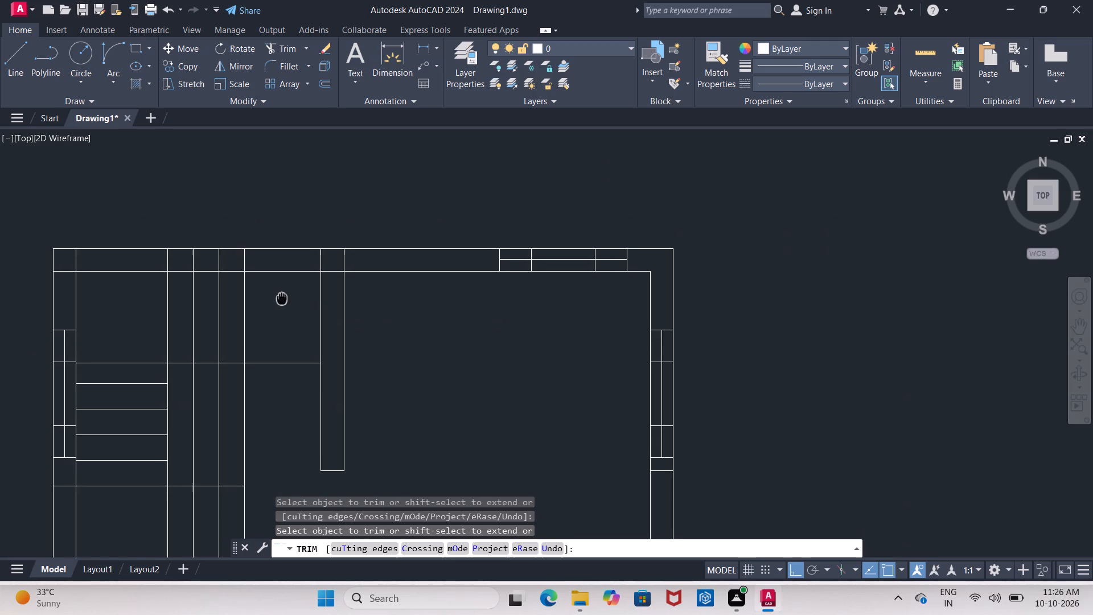
{"action": "middle_click_drag", "start_coordinate": [280, 300], "coordinate": [277, 309]}
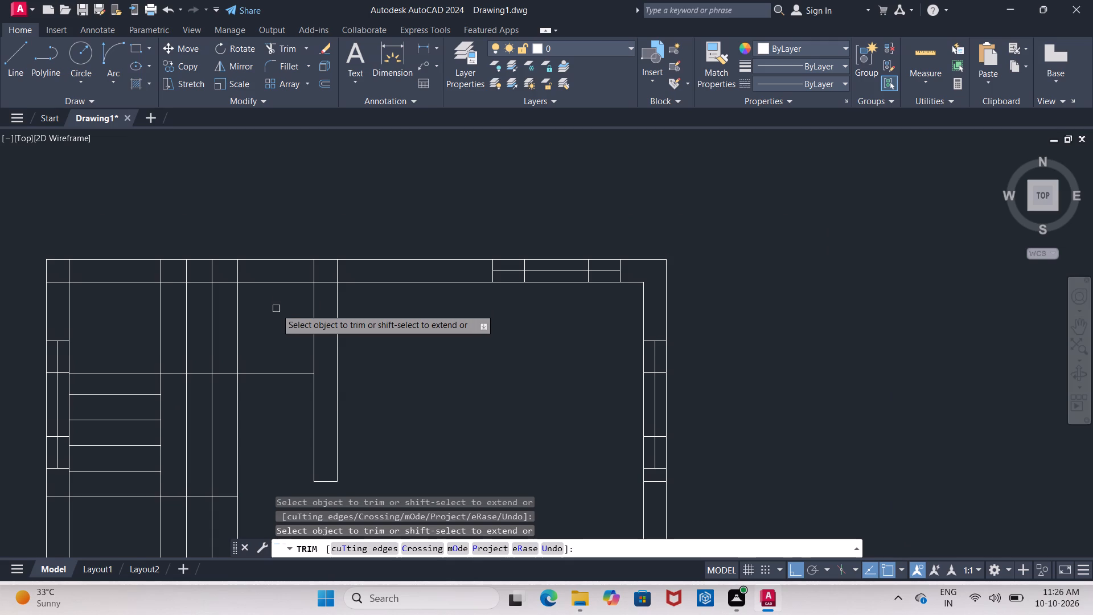
{"action": "middle_click_drag", "start_coordinate": [298, 309], "coordinate": [302, 276]}
{"action": "scroll", "coordinate": [302, 276], "scroll_direction": "down", "scroll_amount": 1}
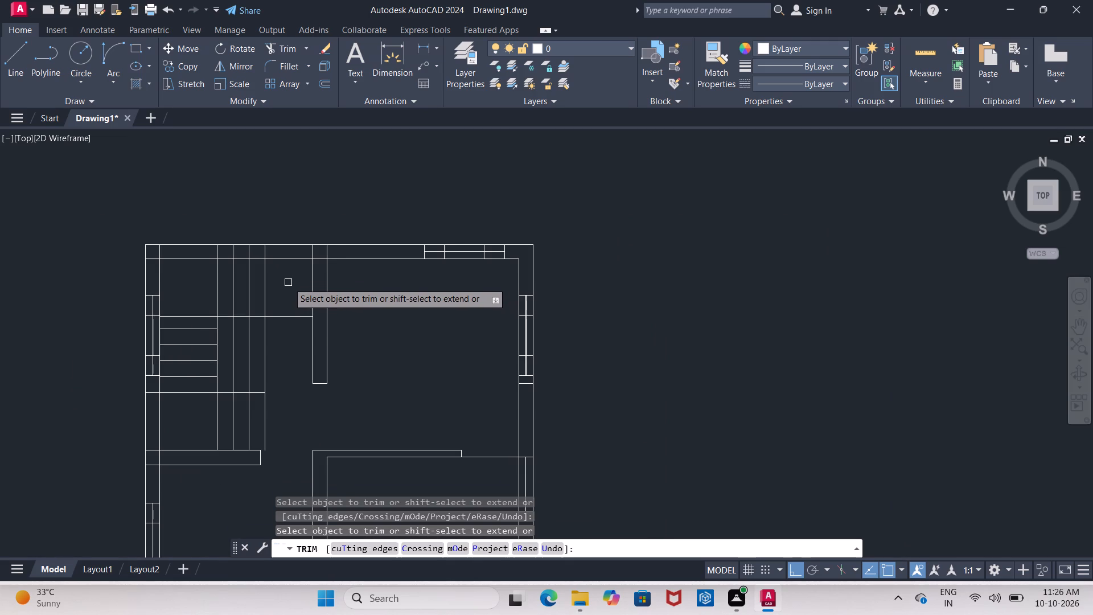
{"action": "scroll", "coordinate": [288, 282], "scroll_direction": "up", "scroll_amount": 1}
{"action": "key", "text": "Escape"}
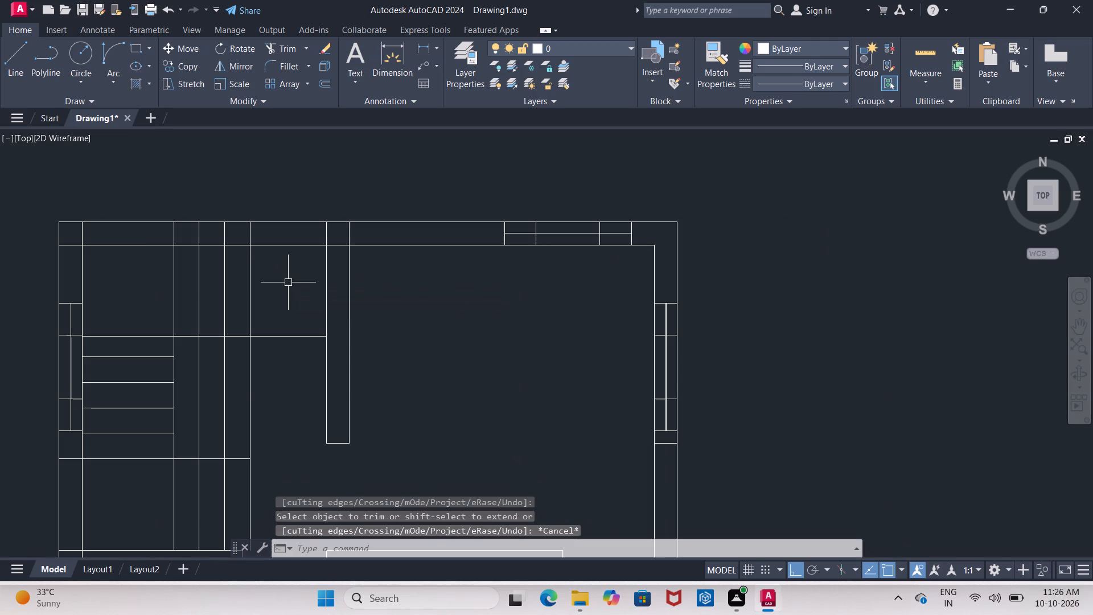
Offset the rightmost vertical stair line 10" toward the interior wall stub.
{"action": "key", "text": "o"}
{"action": "key", "text": "Return"}
{"action": "type", "text": "10"}
{"action": "key", "text": "apostrophe"}
{"action": "key", "text": "BackSpace"}
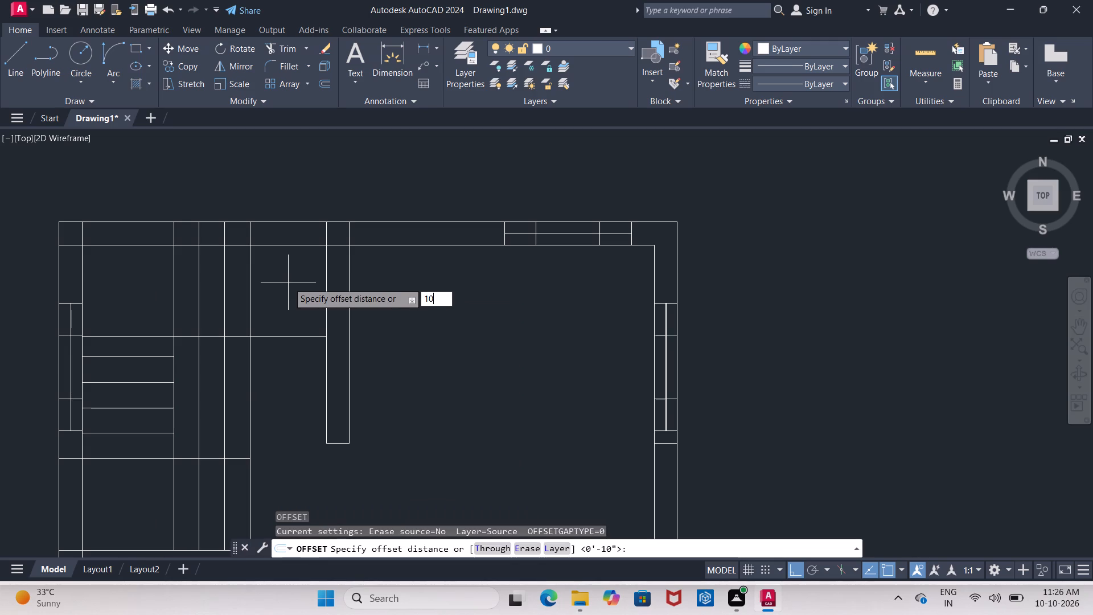
{"action": "key", "text": "shift+quotedbl"}
{"action": "key", "text": "Return"}
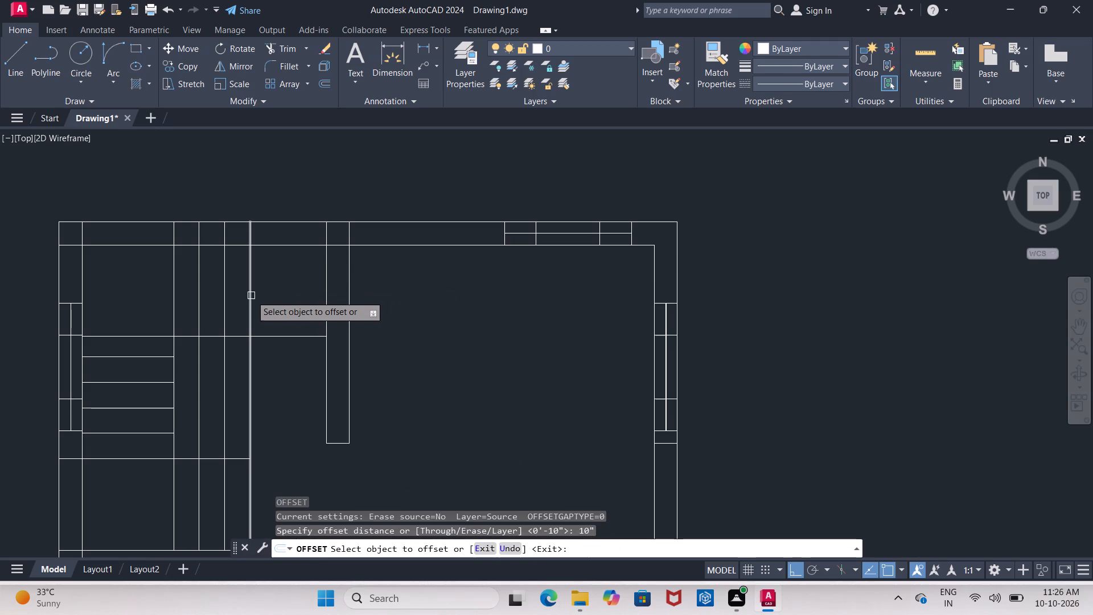
{"action": "left_click", "coordinate": [262, 294]}
{"action": "left_click", "coordinate": [249, 297]}
{"action": "left_click", "coordinate": [276, 292]}
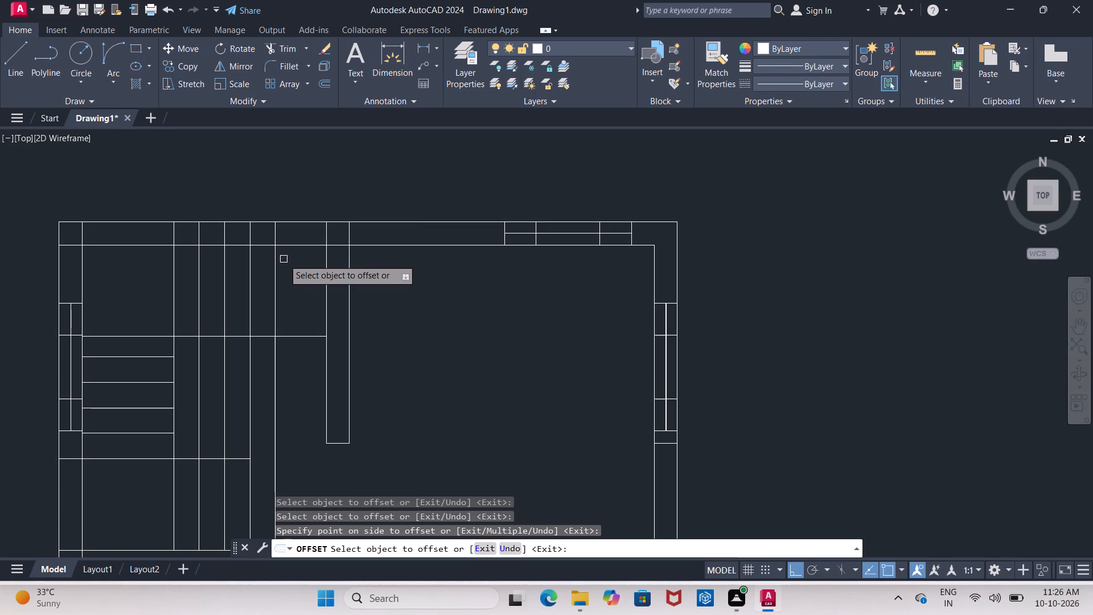
{"action": "key", "text": "Escape"}
Trim the five vertical stair lines where they cross the top outer wall, ending them at its inner face.
{"action": "type", "text": "tr"}
{"action": "key", "text": "Return"}
{"action": "key", "text": "Return"}
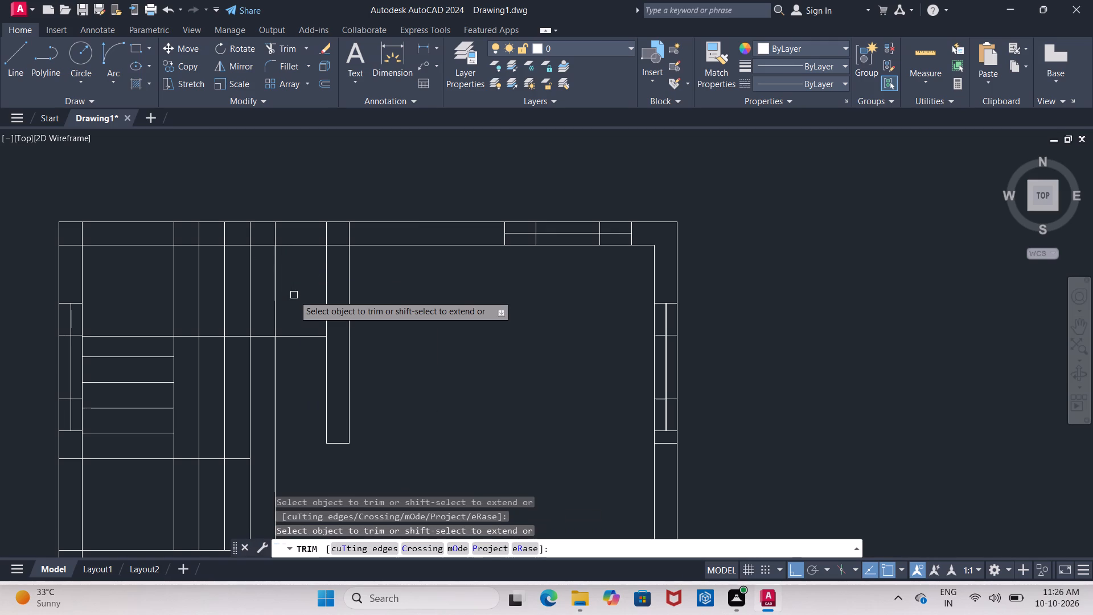
{"action": "left_click", "coordinate": [250, 234]}
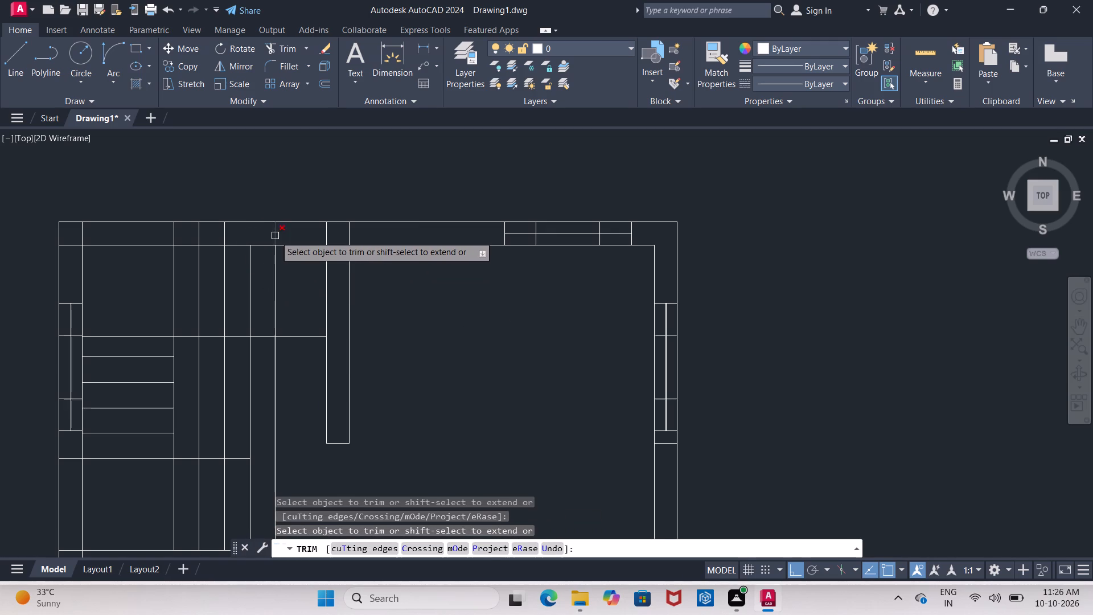
{"action": "left_click", "coordinate": [275, 236]}
{"action": "left_click", "coordinate": [196, 237]}
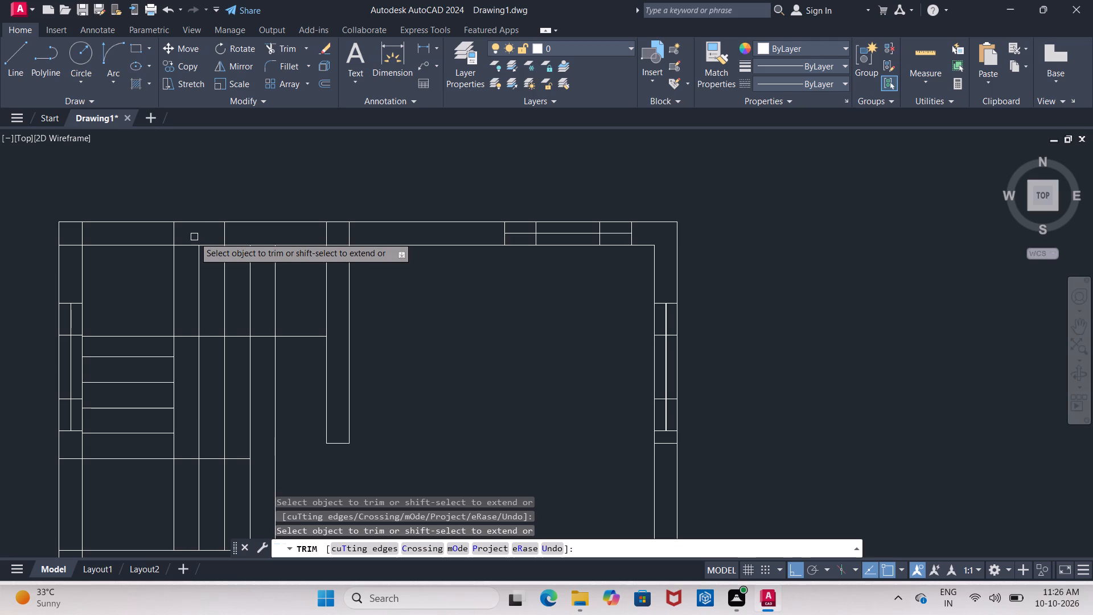
{"action": "left_click", "coordinate": [172, 236]}
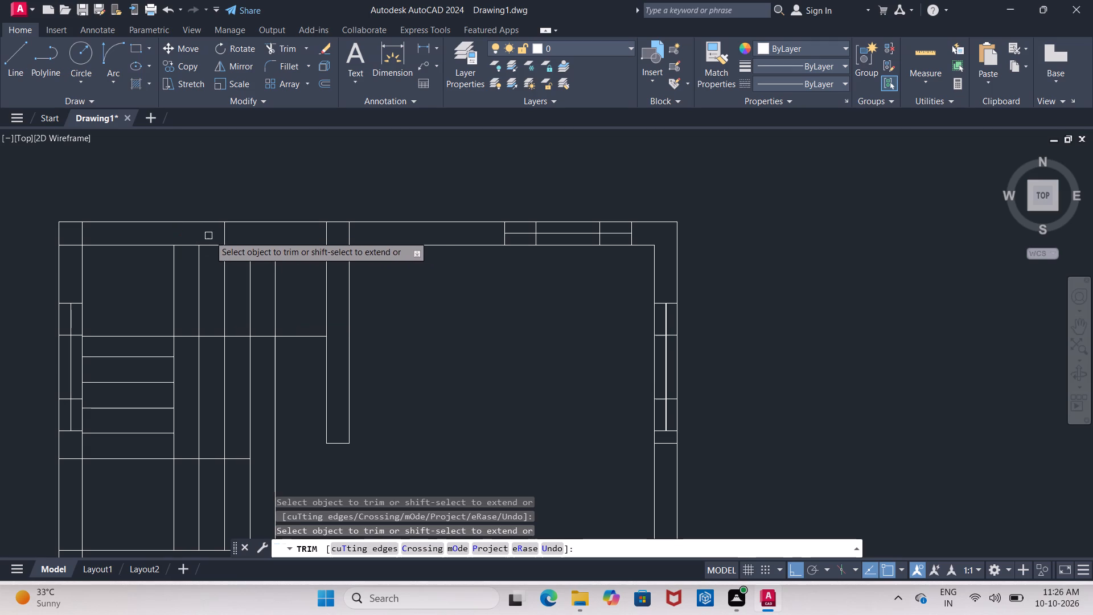
{"action": "left_click", "coordinate": [221, 232]}
{"action": "middle_click_drag", "start_coordinate": [263, 236], "coordinate": [156, 214]}
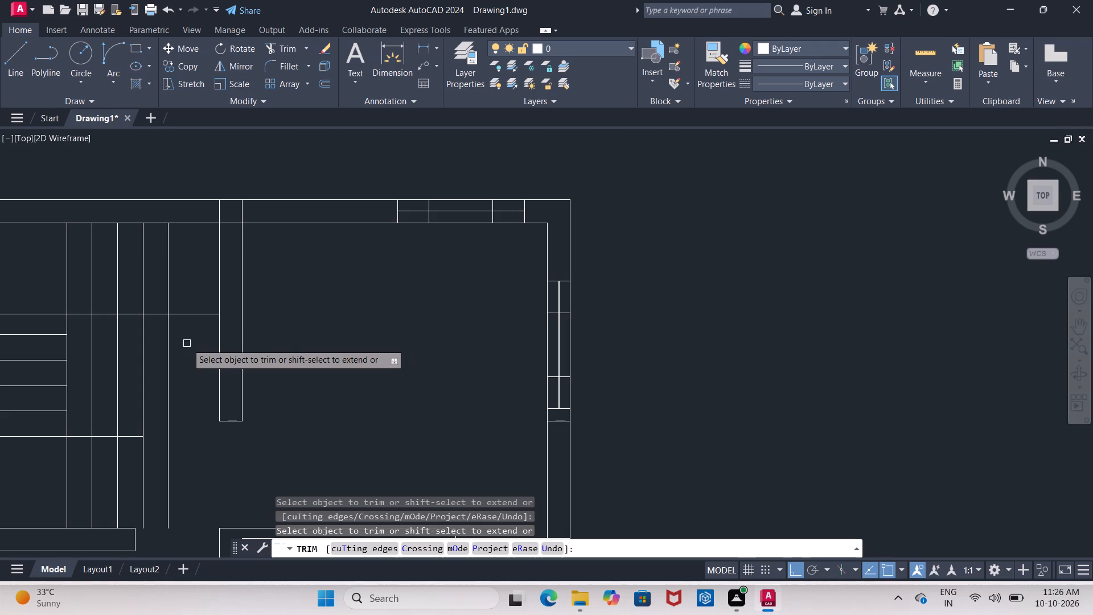
{"action": "middle_click_drag", "start_coordinate": [187, 343], "coordinate": [203, 356]}
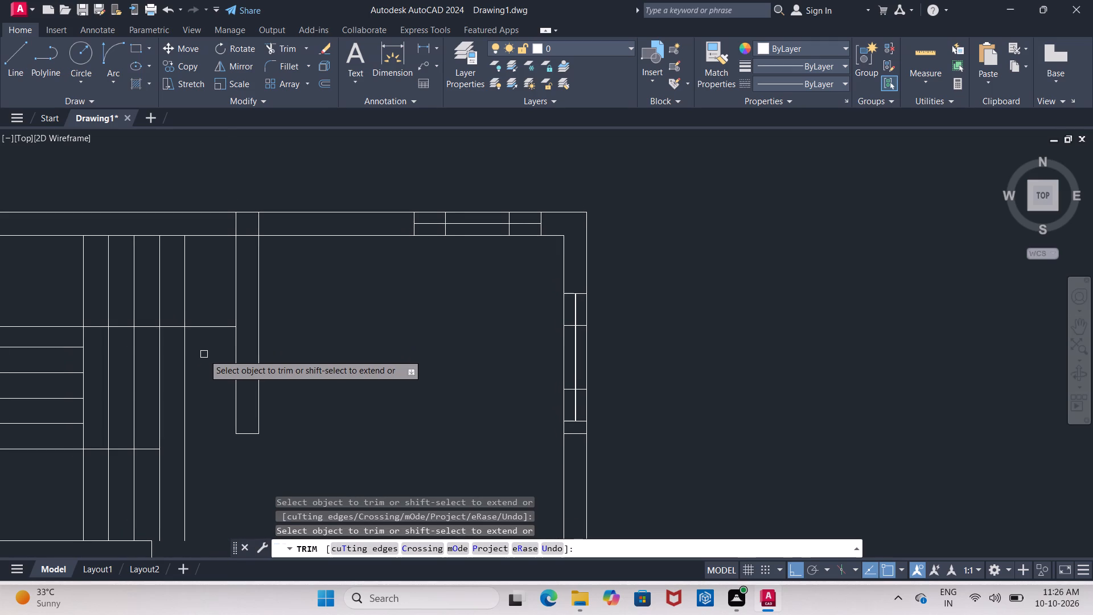
{"action": "key", "text": "Escape"}
Trim away the four vertical tread lines in the open area between the upper and lower stair flights.
{"action": "type", "text": "tr"}
{"action": "key", "text": "Return"}
{"action": "key", "text": "Return"}
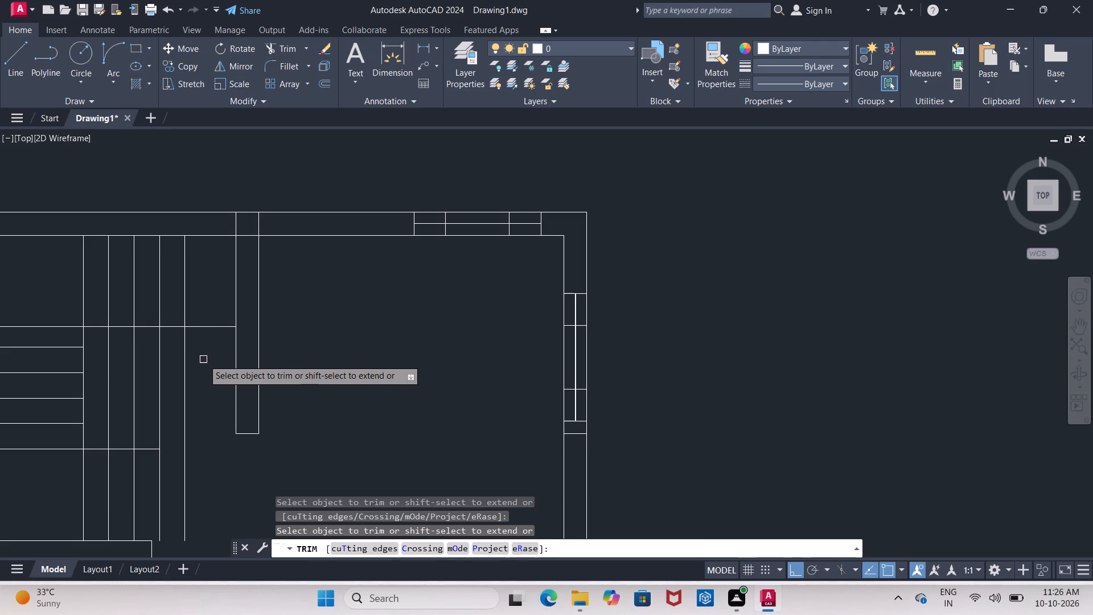
{"action": "left_click", "coordinate": [186, 347]}
{"action": "left_click", "coordinate": [162, 356]}
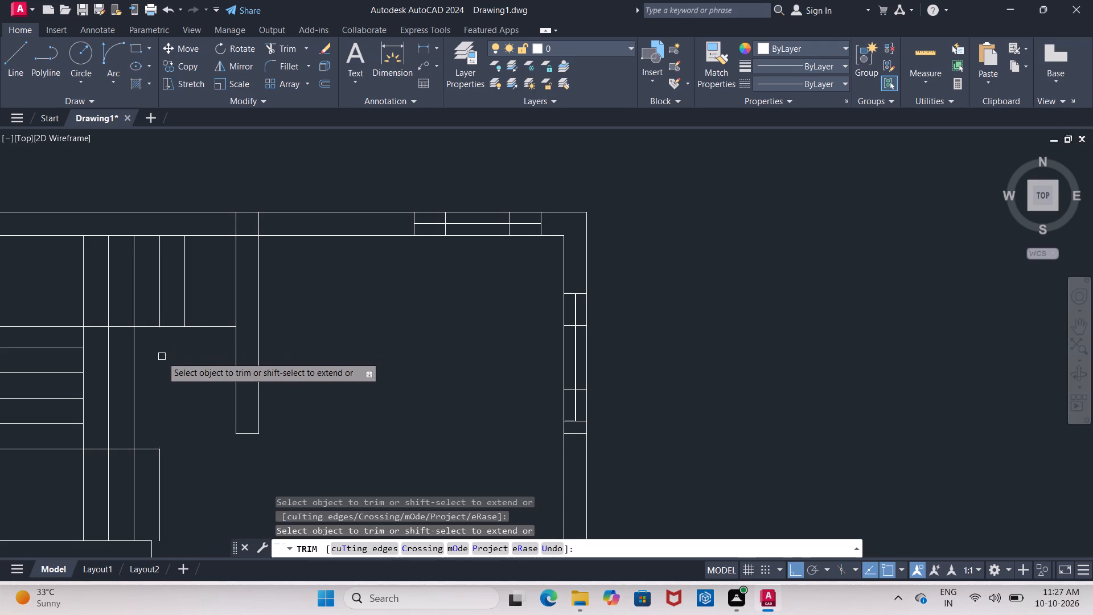
{"action": "left_click", "coordinate": [135, 372]}
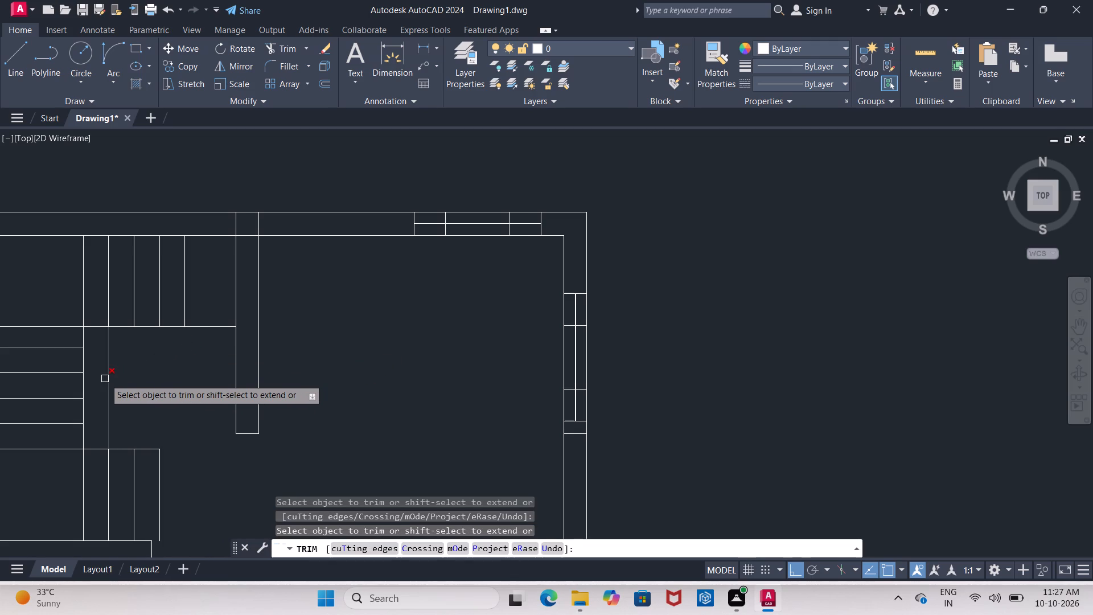
{"action": "left_click", "coordinate": [105, 379]}
Extend the horizontal line along the bottom of the lower stair flight to meet its rightmost tread line.
{"action": "middle_click_drag", "start_coordinate": [161, 418], "coordinate": [165, 312]}
{"action": "scroll", "coordinate": [185, 361], "scroll_direction": "up", "scroll_amount": 1}
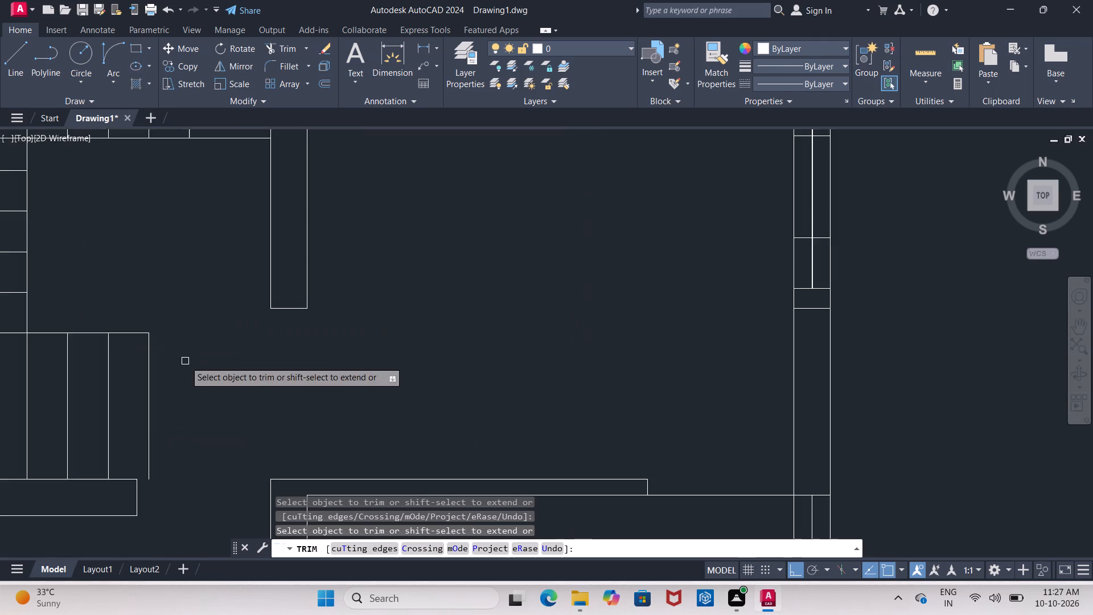
{"action": "scroll", "coordinate": [185, 361], "scroll_direction": "up", "scroll_amount": 1}
{"action": "middle_click_drag", "start_coordinate": [186, 360], "coordinate": [229, 252]}
{"action": "key", "text": "Escape"}
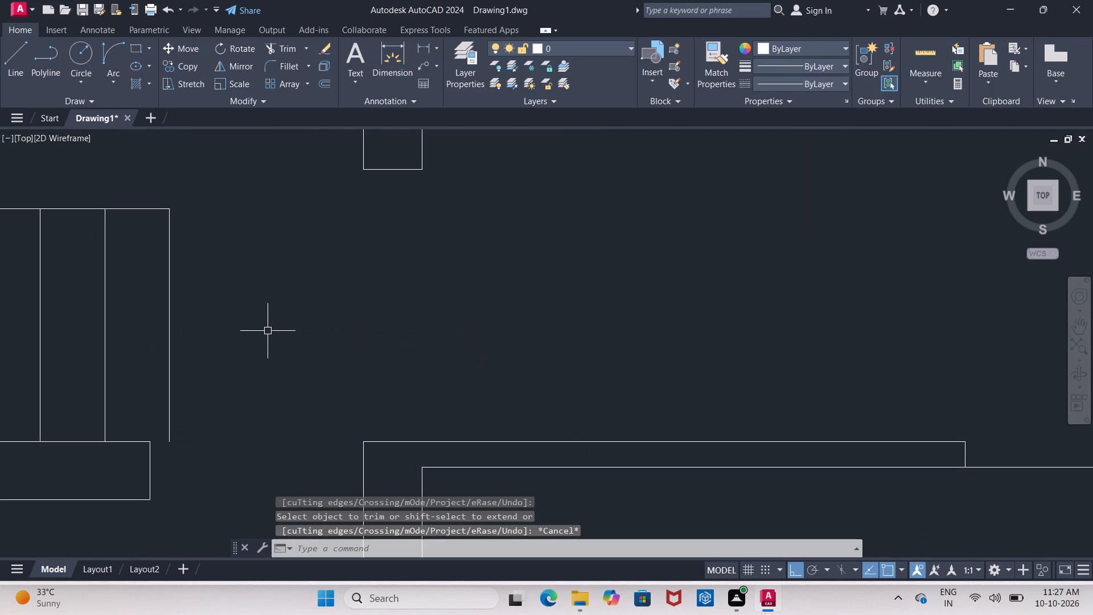
{"action": "type", "text": "ex"}
{"action": "key", "text": "Return"}
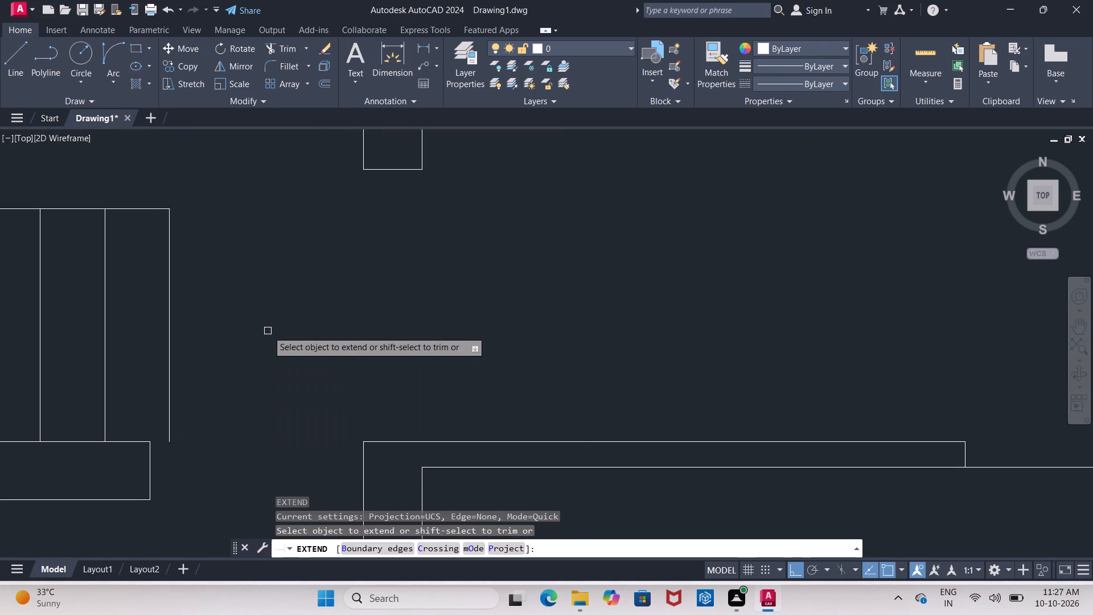
{"action": "left_click", "coordinate": [129, 440]}
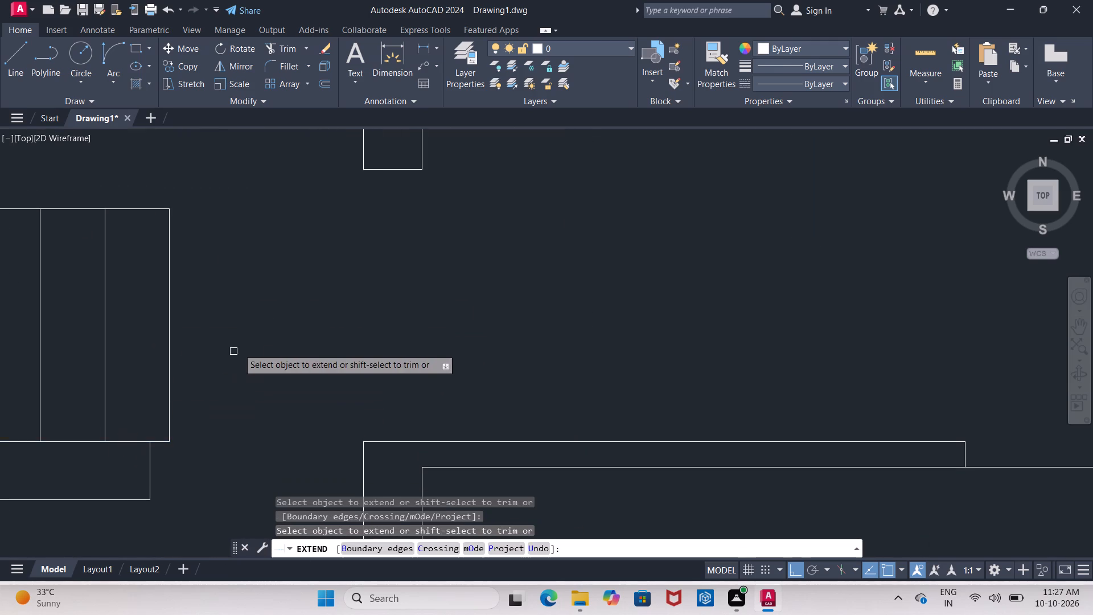
Trim the two excess wall segments where the small middle room's lower wall joins the vertical interior wall.
{"action": "scroll", "coordinate": [241, 347], "scroll_direction": "down", "scroll_amount": 2}
{"action": "middle_click_drag", "start_coordinate": [223, 254], "coordinate": [212, 355]}
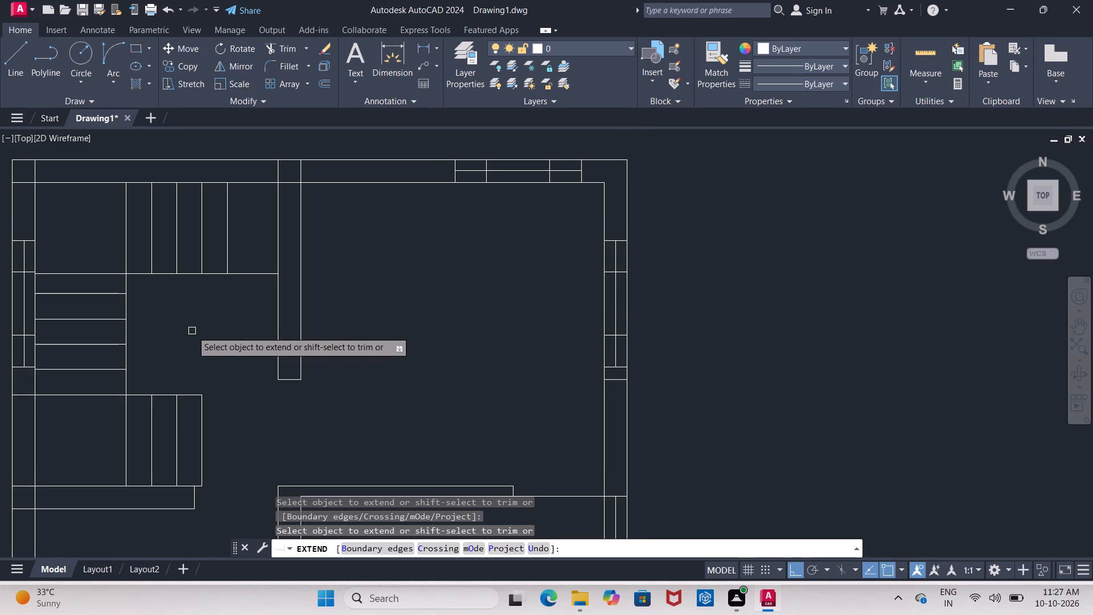
{"action": "middle_click_drag", "start_coordinate": [192, 328], "coordinate": [213, 321]}
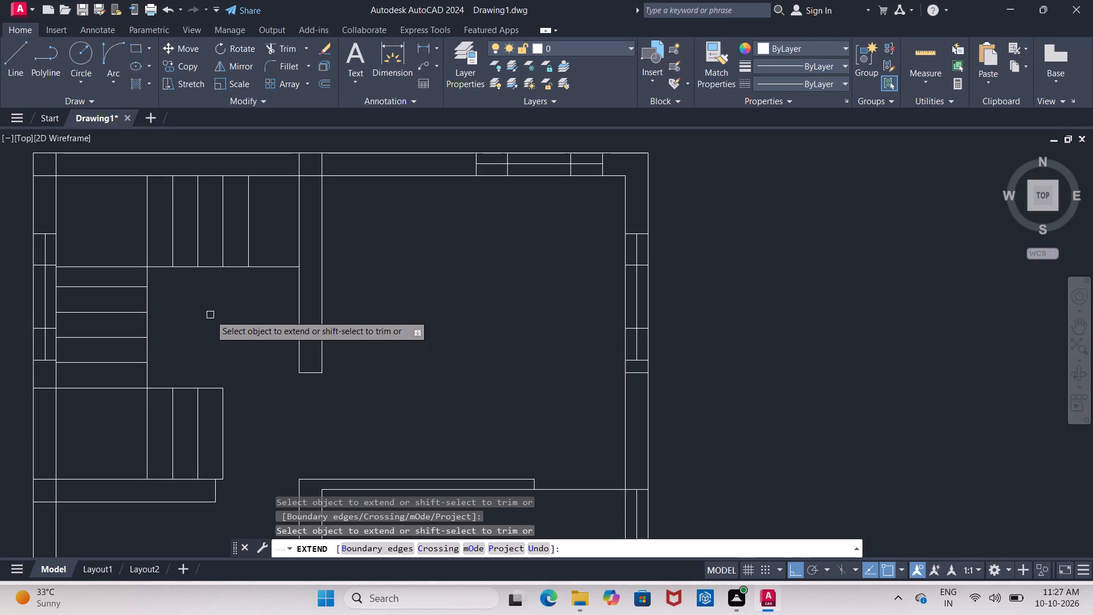
{"action": "middle_click_drag", "start_coordinate": [209, 315], "coordinate": [194, 315]}
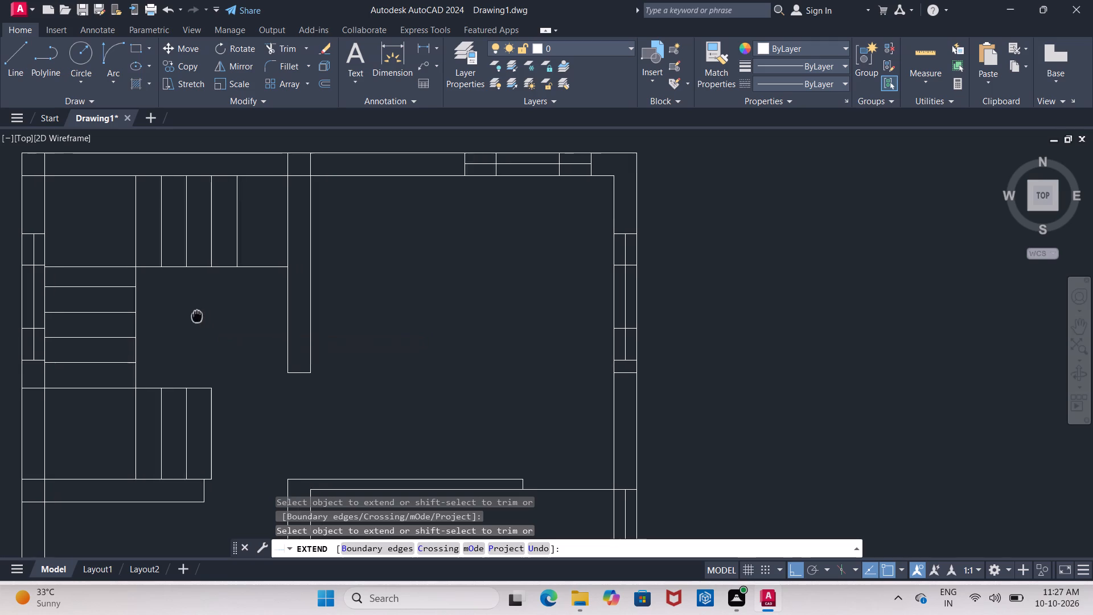
{"action": "middle_click_drag", "start_coordinate": [194, 315], "coordinate": [180, 311]}
{"action": "scroll", "coordinate": [180, 311], "scroll_direction": "down", "scroll_amount": 1}
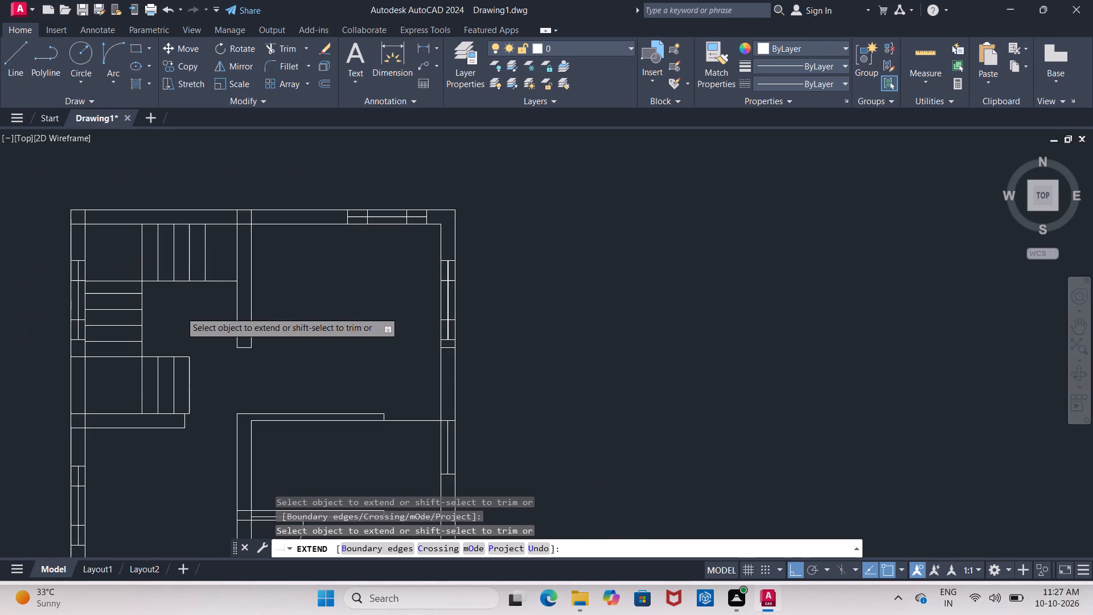
{"action": "scroll", "coordinate": [186, 316], "scroll_direction": "down", "scroll_amount": 1}
{"action": "middle_click_drag", "start_coordinate": [195, 338], "coordinate": [198, 327]}
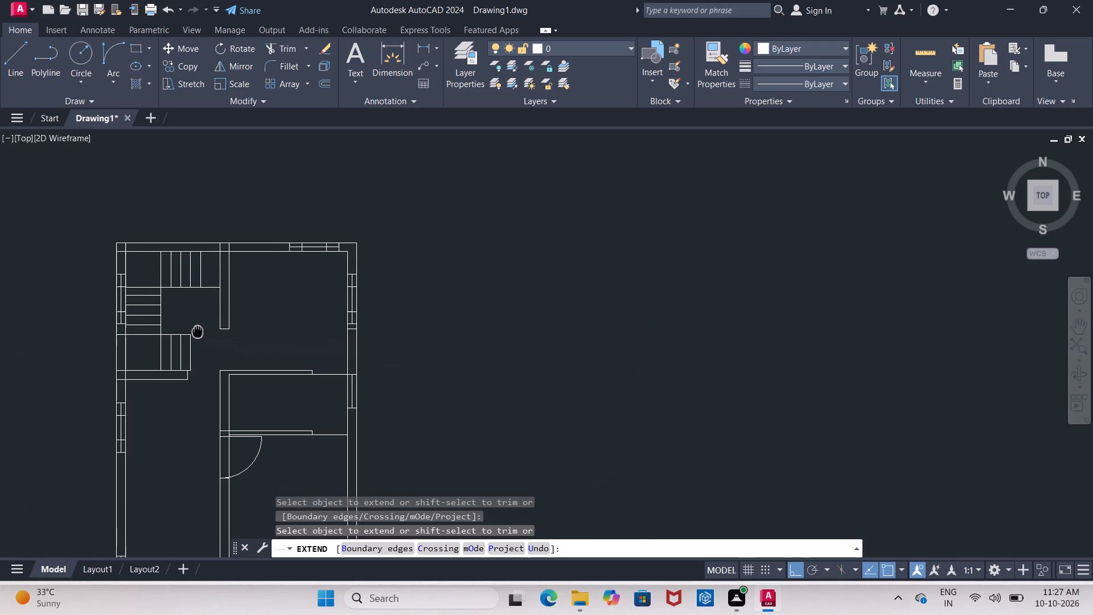
{"action": "middle_click_drag", "start_coordinate": [198, 327], "coordinate": [193, 280]}
{"action": "scroll", "coordinate": [241, 363], "scroll_direction": "up", "scroll_amount": 3}
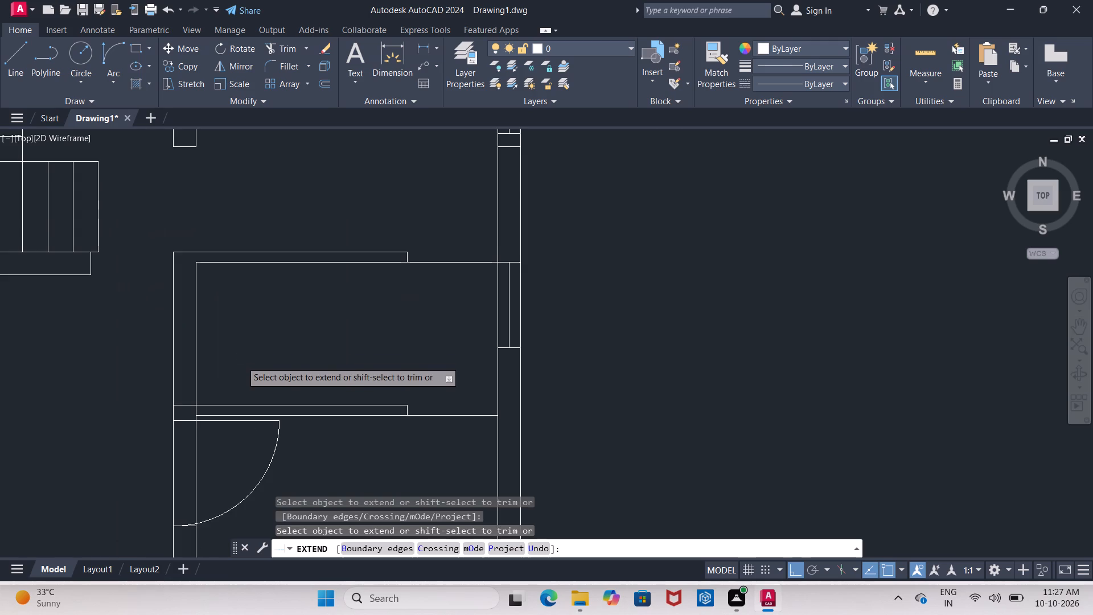
{"action": "middle_click_drag", "start_coordinate": [242, 348], "coordinate": [268, 274]}
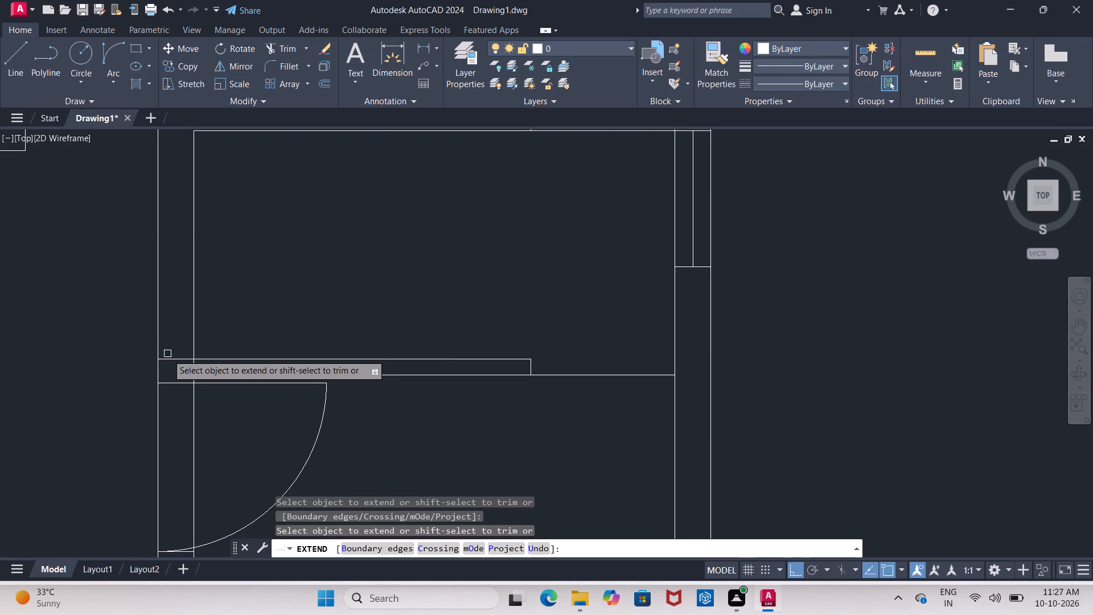
{"action": "key", "text": "Escape"}
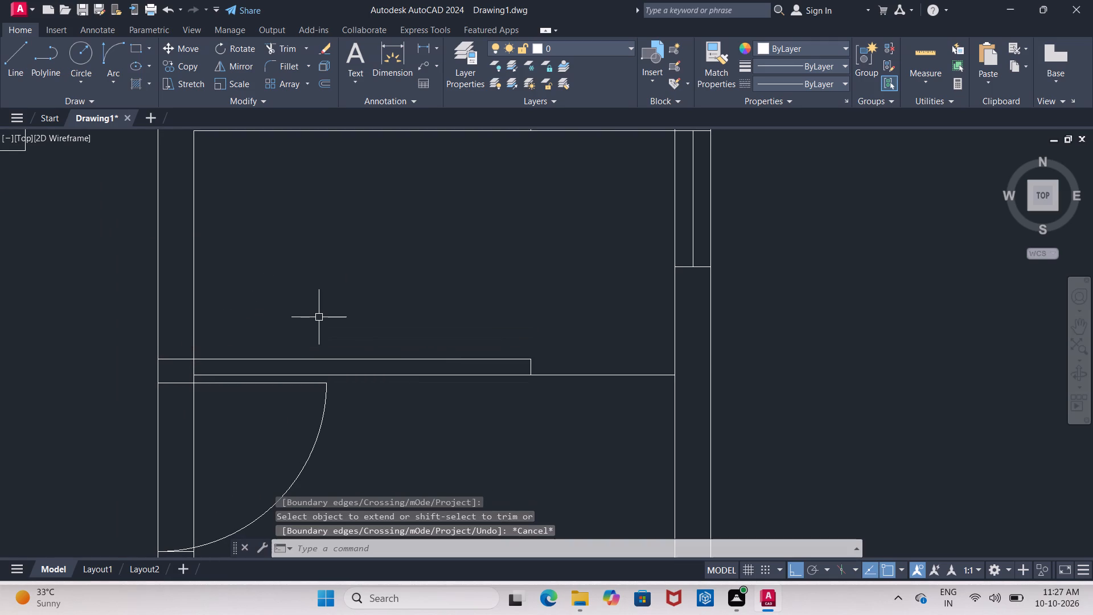
{"action": "type", "text": "tr"}
{"action": "key", "text": "Return"}
{"action": "key", "text": "Return"}
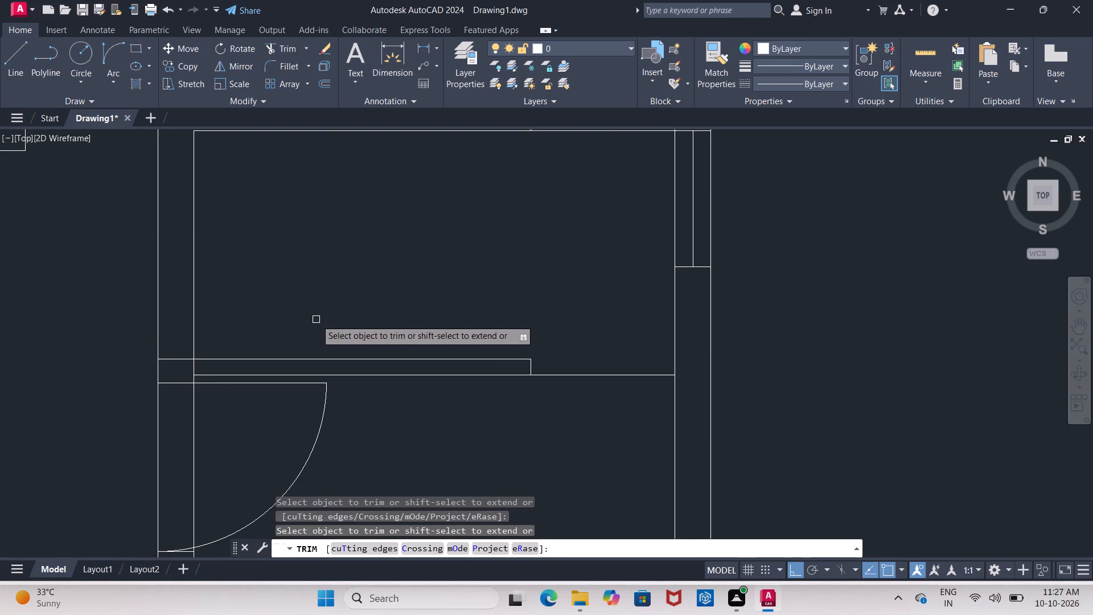
{"action": "left_click", "coordinate": [173, 358]}
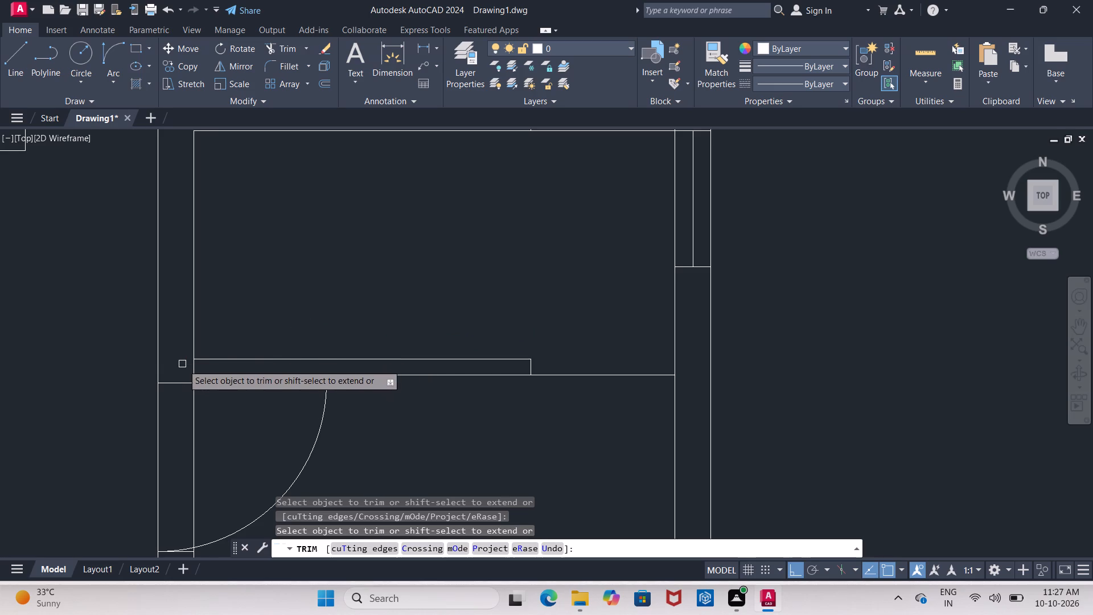
{"action": "left_click", "coordinate": [196, 366]}
Trim both faces of the vertical interior wall across the door opening below the small middle room.
{"action": "scroll", "coordinate": [283, 309], "scroll_direction": "down", "scroll_amount": 2}
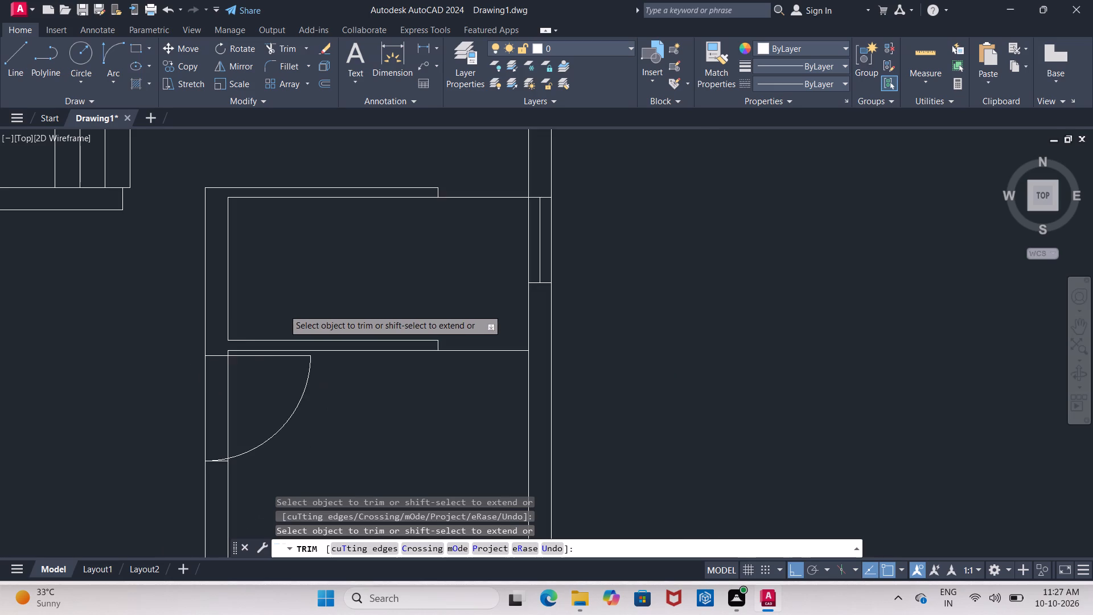
{"action": "middle_click_drag", "start_coordinate": [299, 293], "coordinate": [299, 280]}
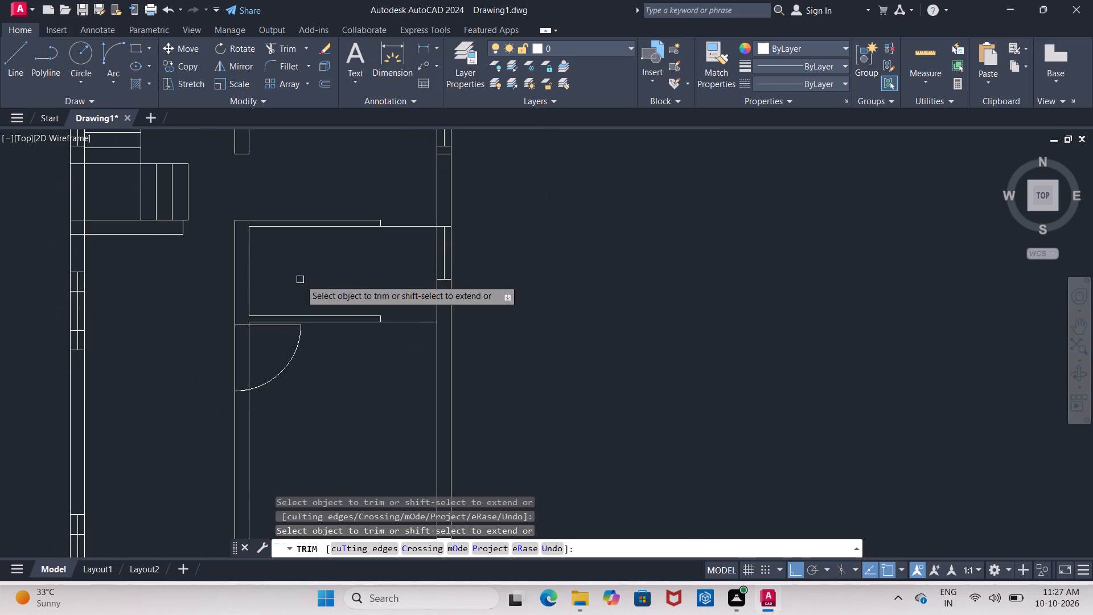
{"action": "scroll", "coordinate": [300, 280], "scroll_direction": "down", "scroll_amount": 1}
{"action": "scroll", "coordinate": [275, 326], "scroll_direction": "up", "scroll_amount": 3}
{"action": "left_click_drag", "start_coordinate": [278, 325], "coordinate": [239, 329]}
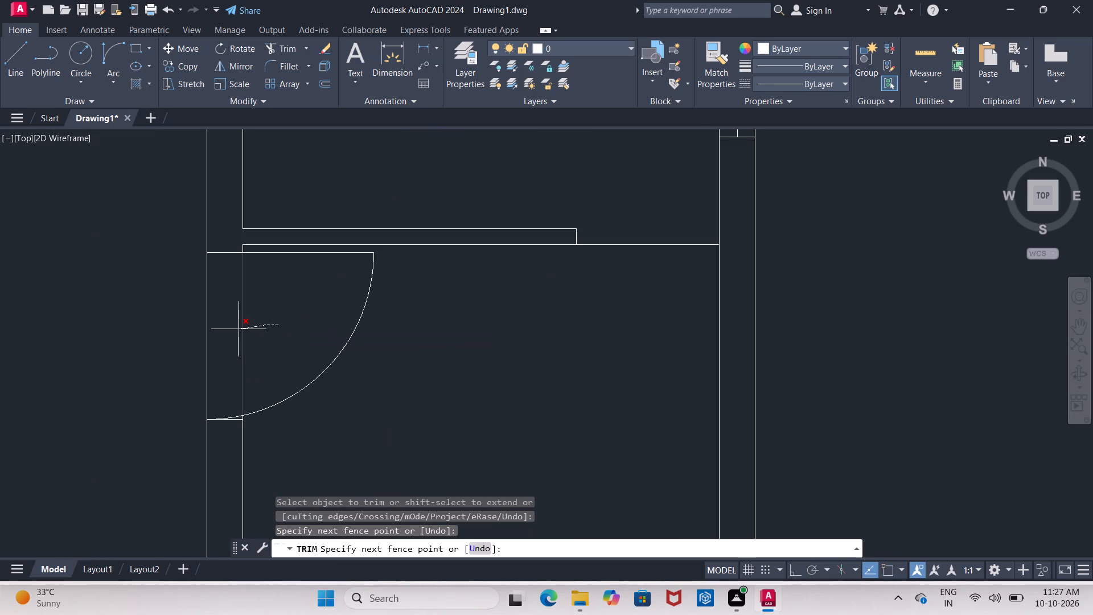
{"action": "left_click_drag", "start_coordinate": [239, 329], "coordinate": [230, 331]}
{"action": "scroll", "coordinate": [232, 330], "scroll_direction": "down", "scroll_amount": 4}
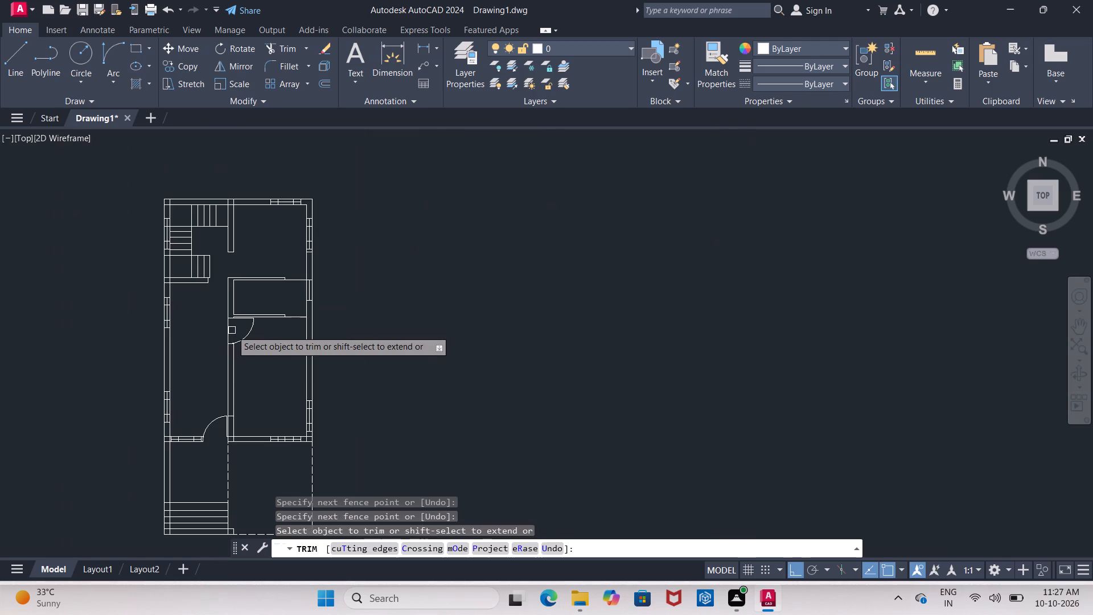
{"action": "scroll", "coordinate": [232, 330], "scroll_direction": "up", "scroll_amount": 4}
{"action": "left_click_drag", "start_coordinate": [233, 329], "coordinate": [173, 330]}
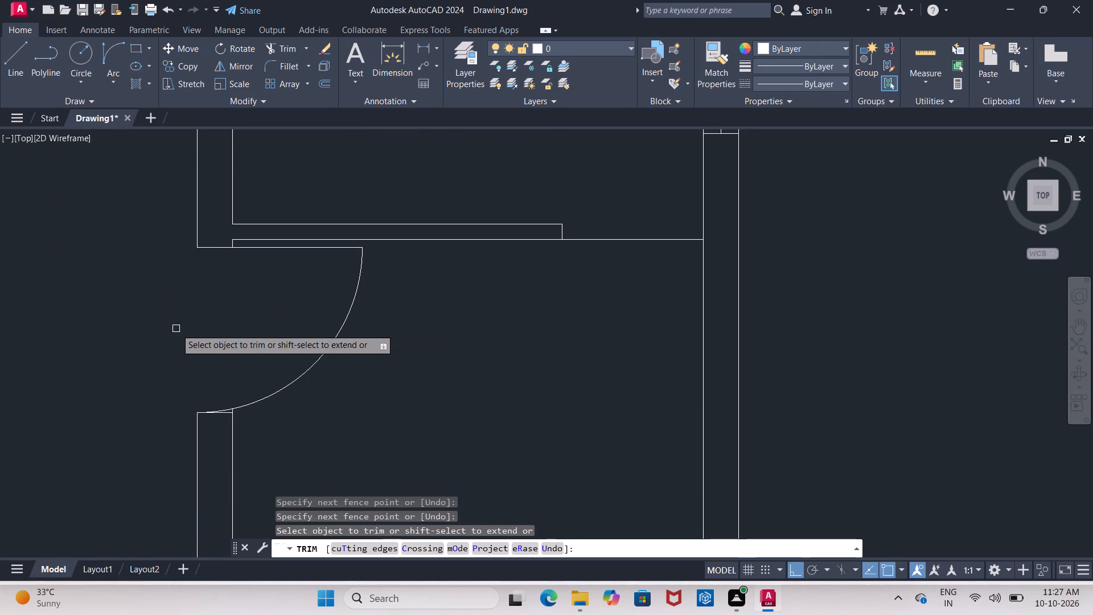
Trim the short horizontal line inside the interior wall's thickness beside the top of the front entrance door swing.
{"action": "scroll", "coordinate": [176, 329], "scroll_direction": "down", "scroll_amount": 3}
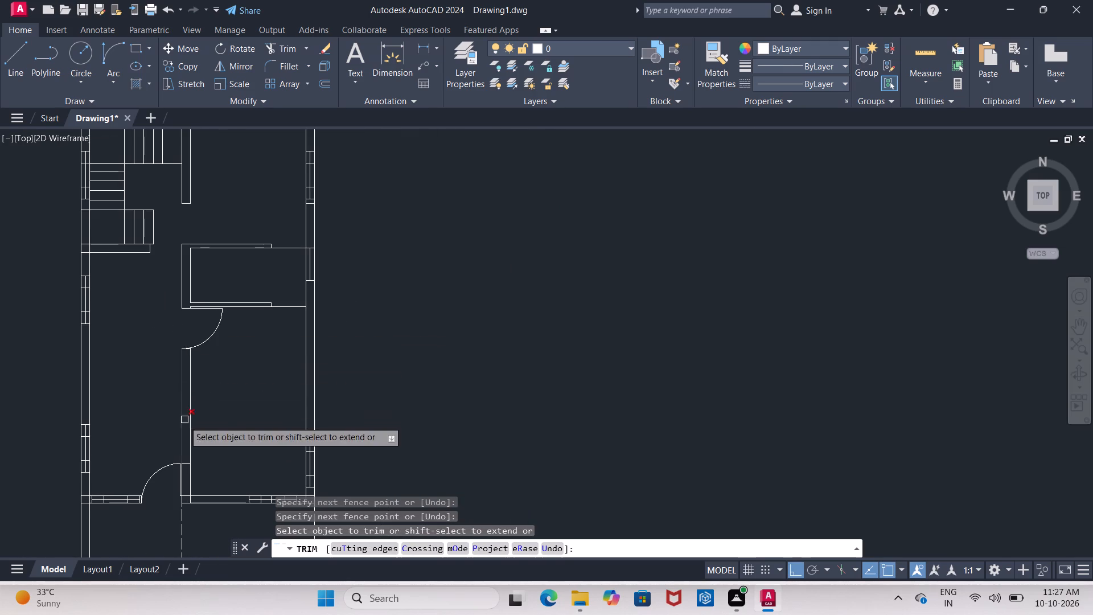
{"action": "scroll", "coordinate": [189, 471], "scroll_direction": "up", "scroll_amount": 4}
{"action": "left_click", "coordinate": [176, 433]}
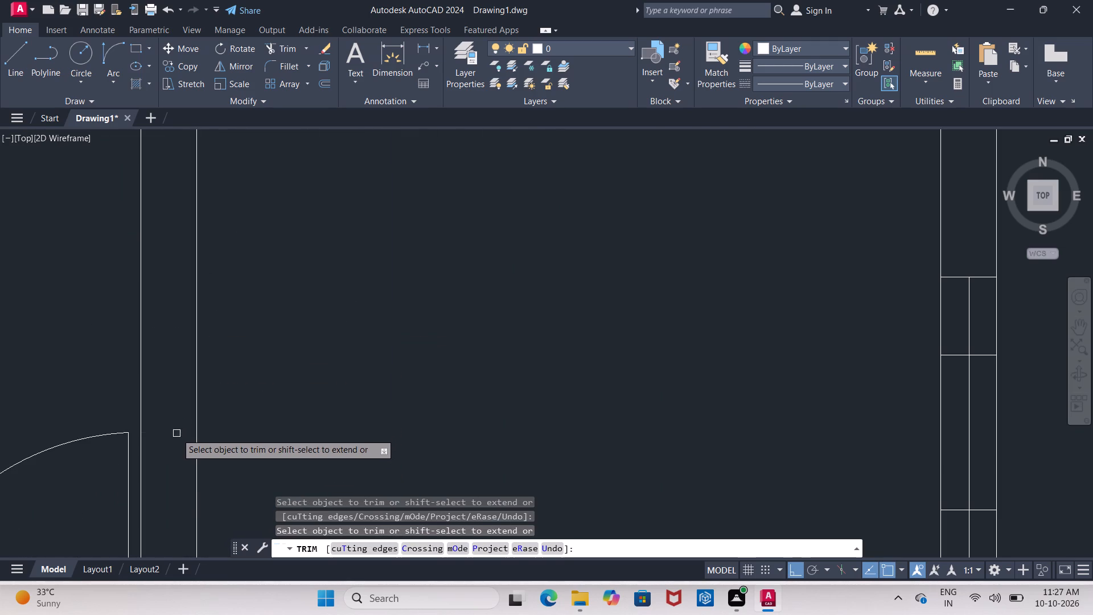
Examine the whole floor plan, including the stairs, rooms and door openings, for leftover lines.
{"action": "scroll", "coordinate": [176, 433], "scroll_direction": "down", "scroll_amount": 4}
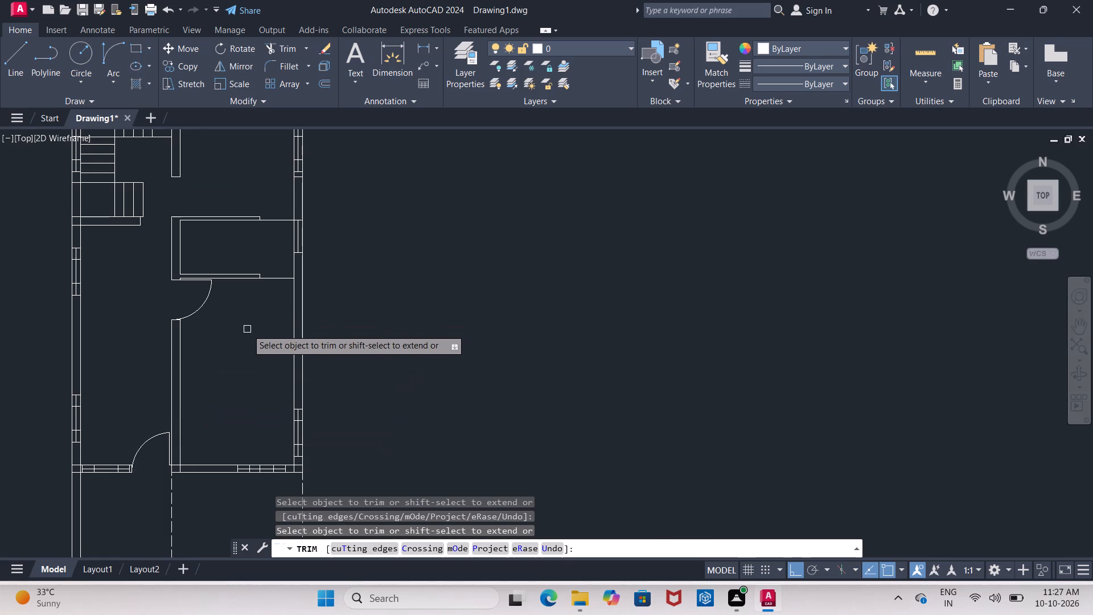
{"action": "middle_click_drag", "start_coordinate": [246, 329], "coordinate": [250, 367]}
{"action": "scroll", "coordinate": [250, 367], "scroll_direction": "down", "scroll_amount": 2}
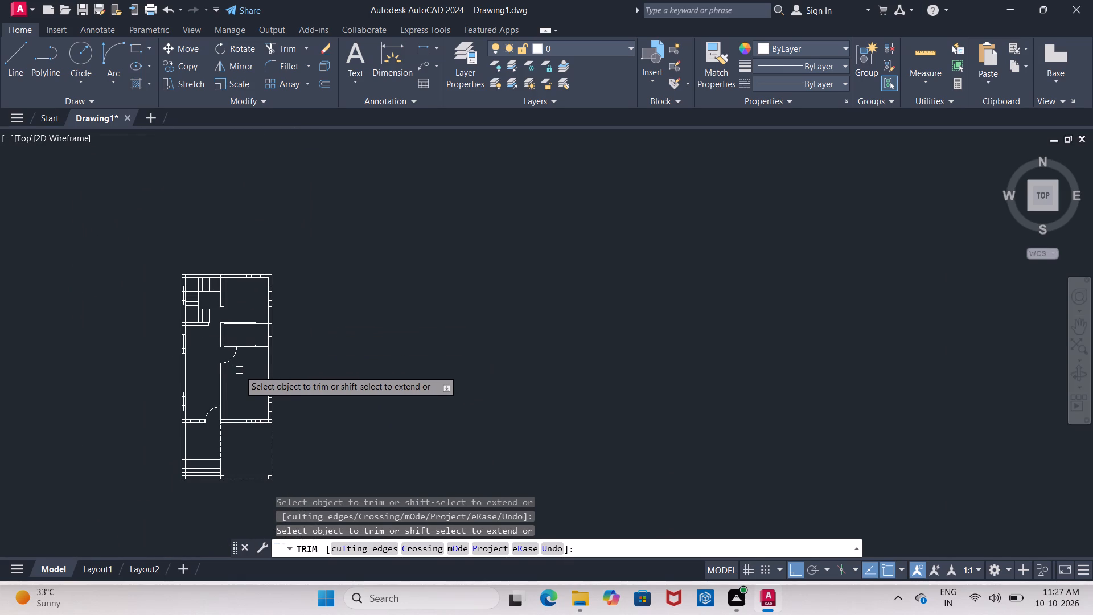
{"action": "scroll", "coordinate": [239, 370], "scroll_direction": "up", "scroll_amount": 2}
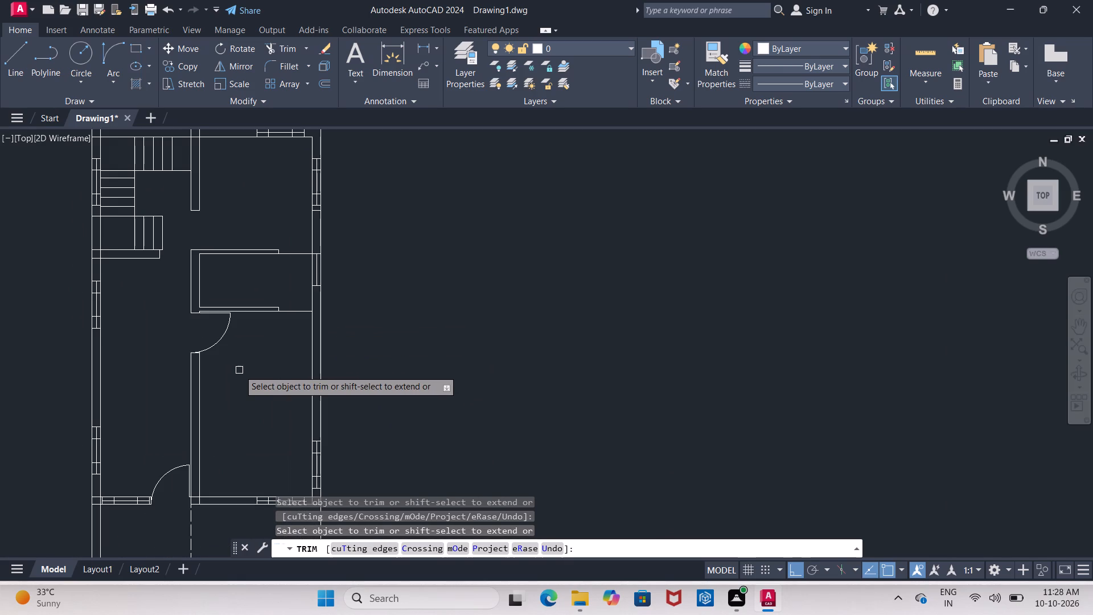
{"action": "scroll", "coordinate": [239, 370], "scroll_direction": "up", "scroll_amount": 1}
{"action": "scroll", "coordinate": [239, 370], "scroll_direction": "down", "scroll_amount": 3}
{"action": "middle_click_drag", "start_coordinate": [239, 370], "coordinate": [242, 330]}
{"action": "scroll", "coordinate": [239, 370], "scroll_direction": "down", "scroll_amount": 1}
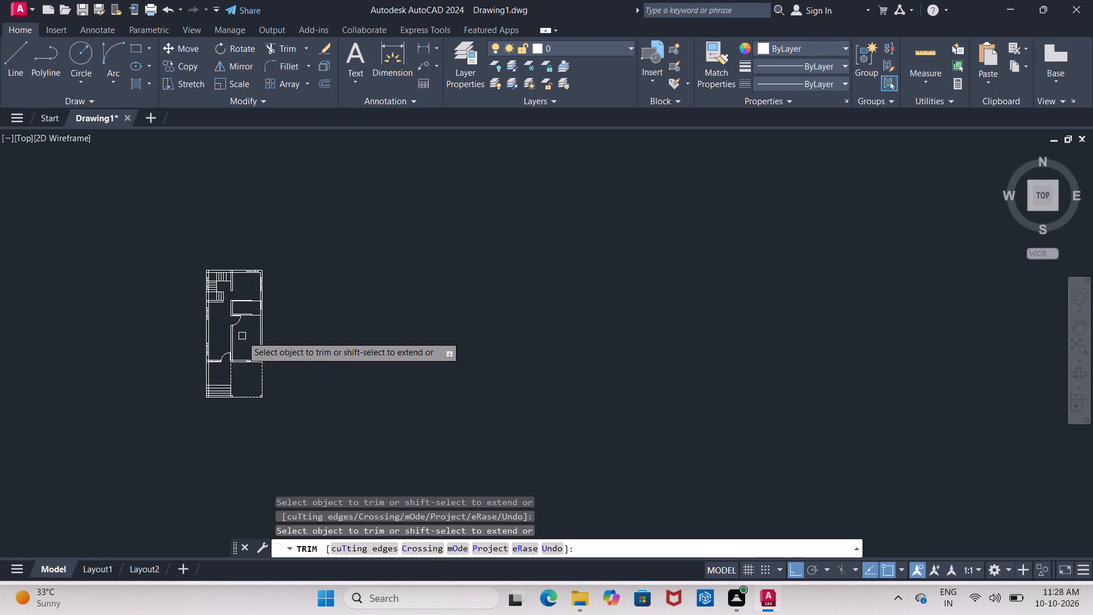
{"action": "scroll", "coordinate": [242, 340], "scroll_direction": "up", "scroll_amount": 4}
{"action": "middle_click_drag", "start_coordinate": [242, 340], "coordinate": [242, 346]}
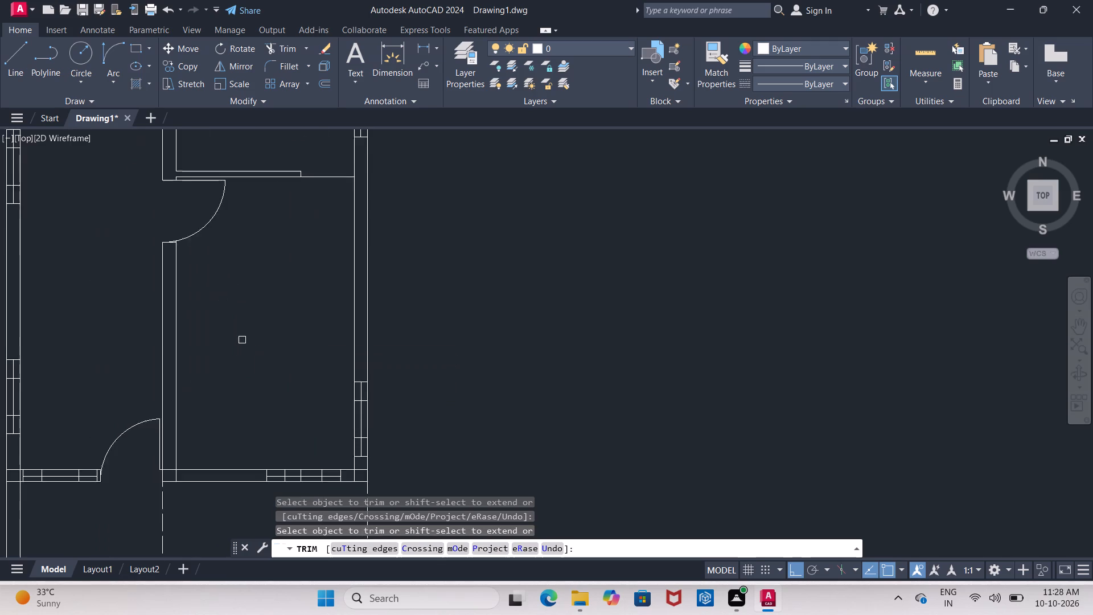
{"action": "middle_click_drag", "start_coordinate": [242, 346], "coordinate": [245, 389]}
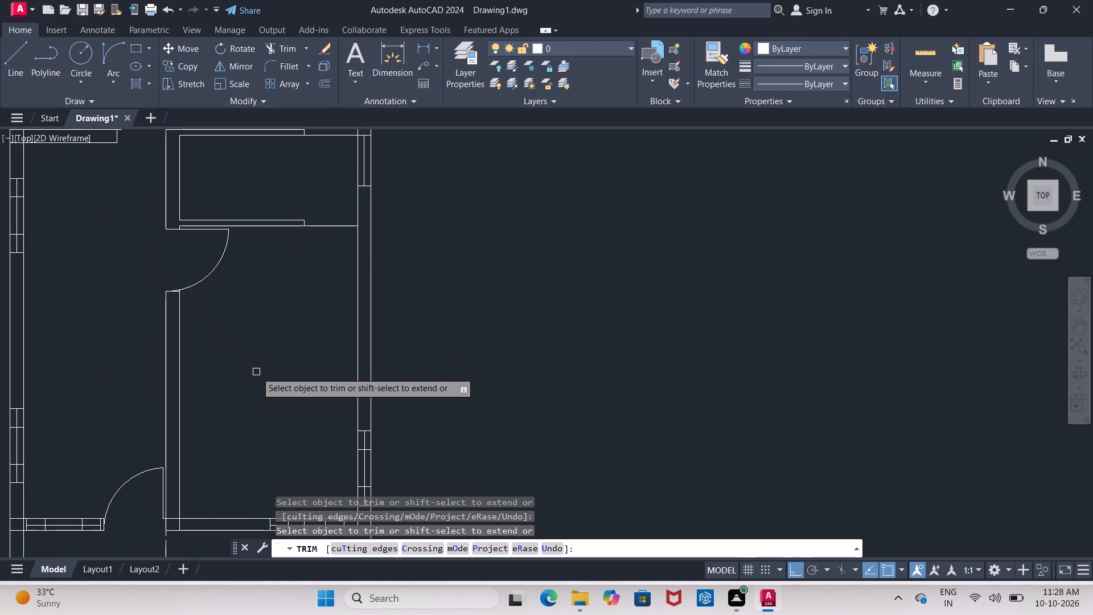
{"action": "middle_click_drag", "start_coordinate": [256, 372], "coordinate": [306, 368]}
{"action": "scroll", "coordinate": [306, 368], "scroll_direction": "down", "scroll_amount": 2}
{"action": "middle_click_drag", "start_coordinate": [249, 313], "coordinate": [211, 364]}
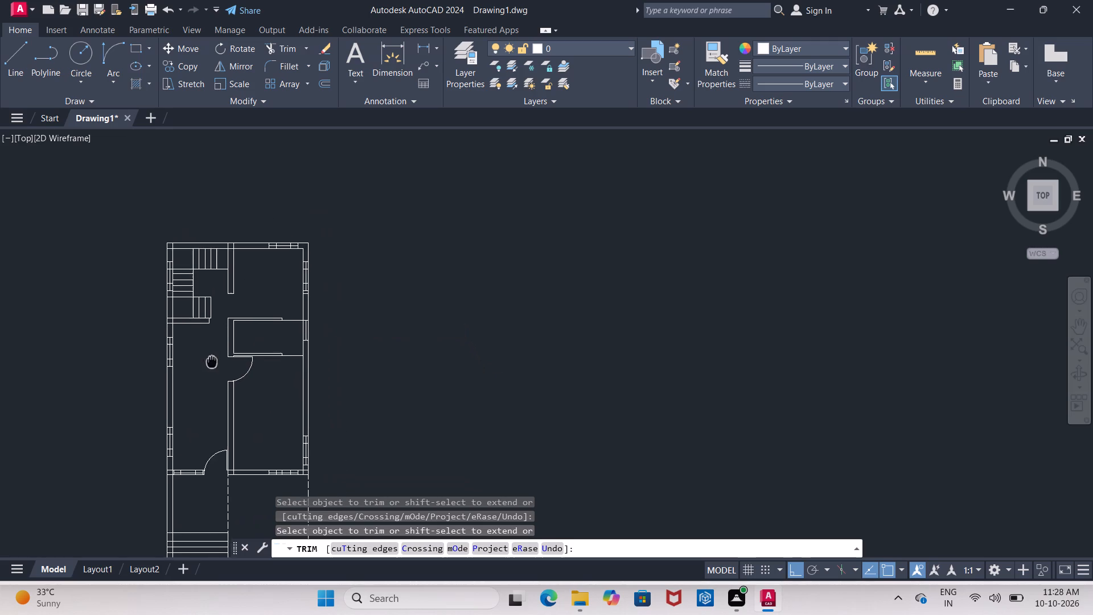
{"action": "middle_click_drag", "start_coordinate": [211, 364], "coordinate": [231, 371]}
{"action": "scroll", "coordinate": [224, 277], "scroll_direction": "up", "scroll_amount": 3}
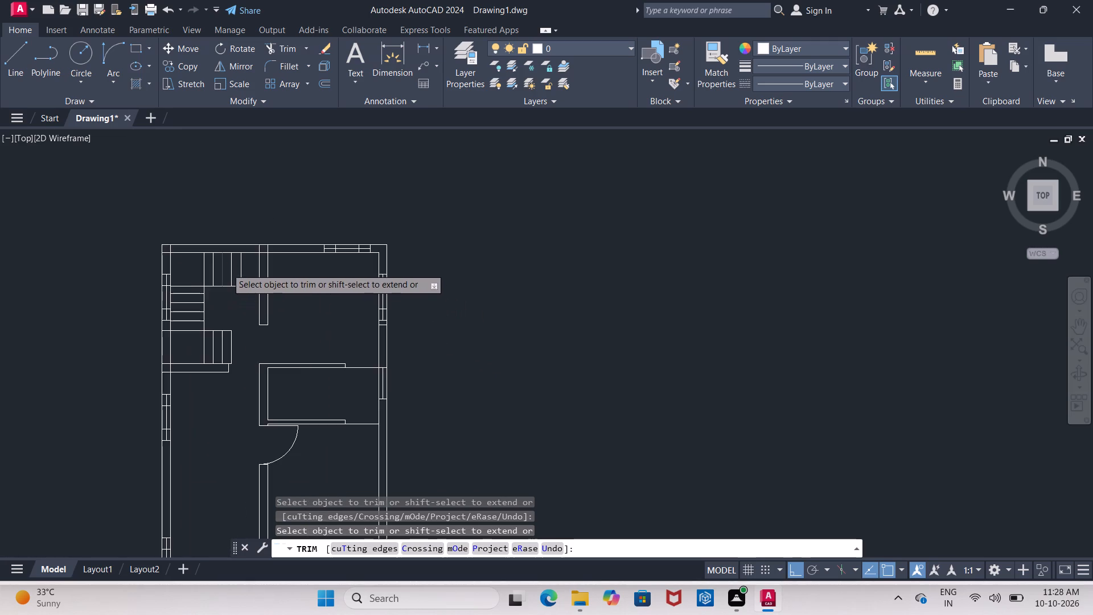
{"action": "key", "text": "Escape"}
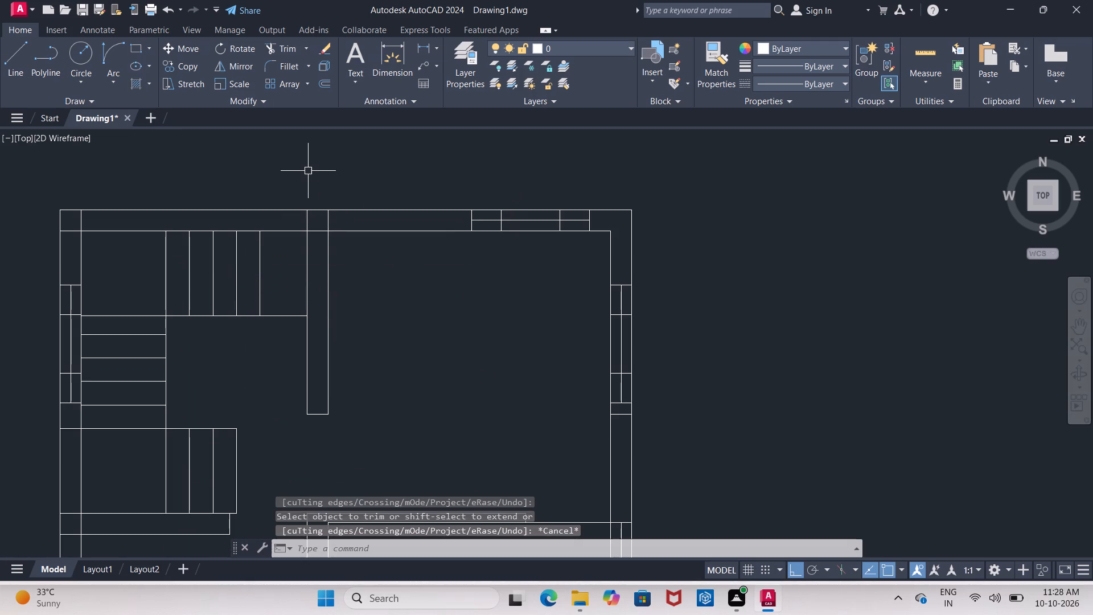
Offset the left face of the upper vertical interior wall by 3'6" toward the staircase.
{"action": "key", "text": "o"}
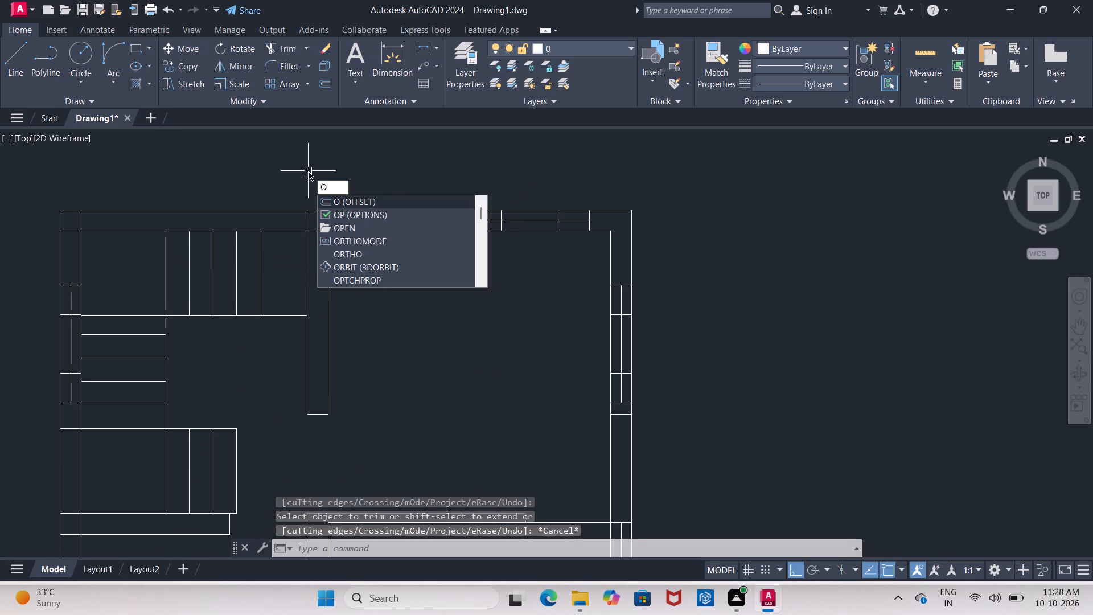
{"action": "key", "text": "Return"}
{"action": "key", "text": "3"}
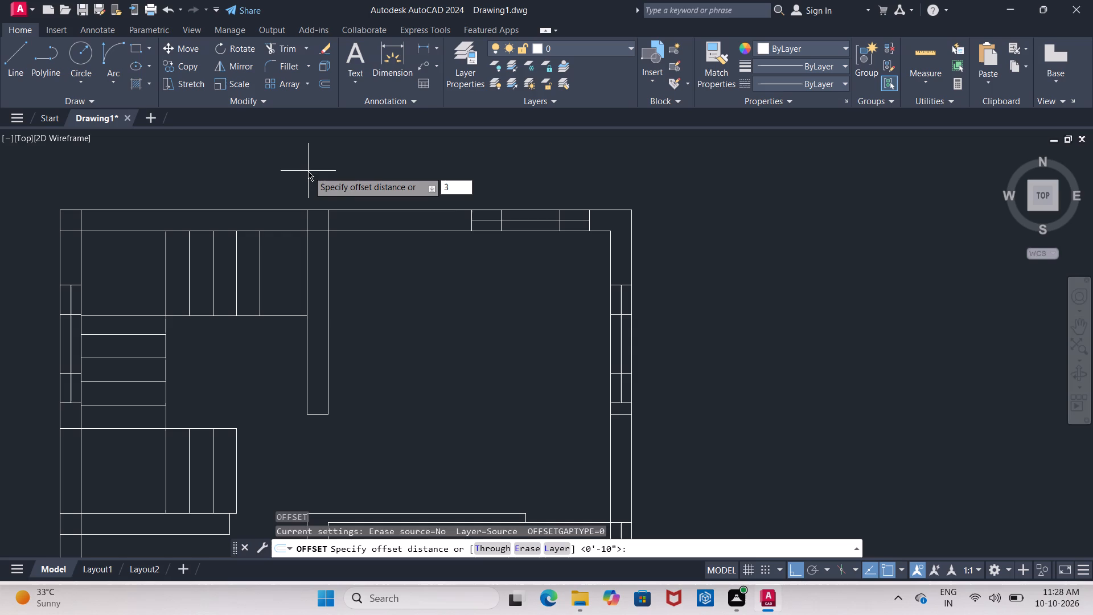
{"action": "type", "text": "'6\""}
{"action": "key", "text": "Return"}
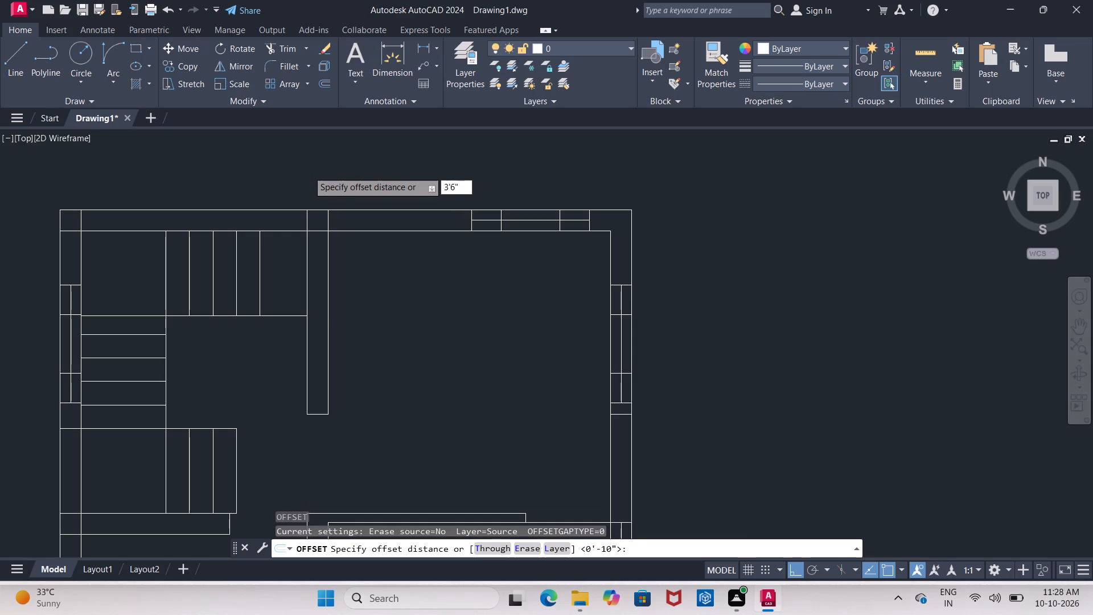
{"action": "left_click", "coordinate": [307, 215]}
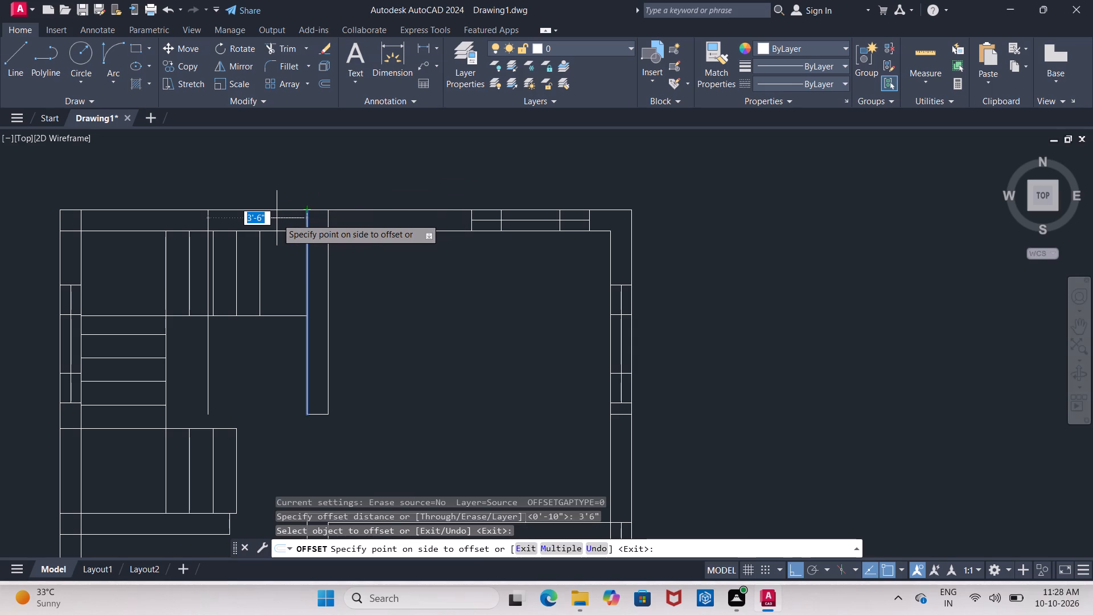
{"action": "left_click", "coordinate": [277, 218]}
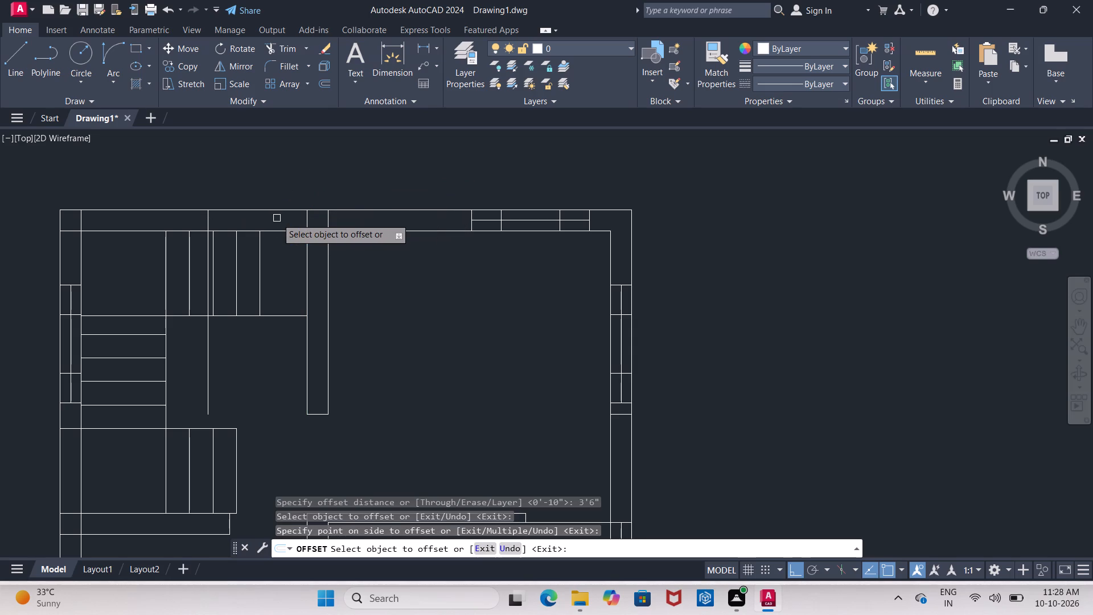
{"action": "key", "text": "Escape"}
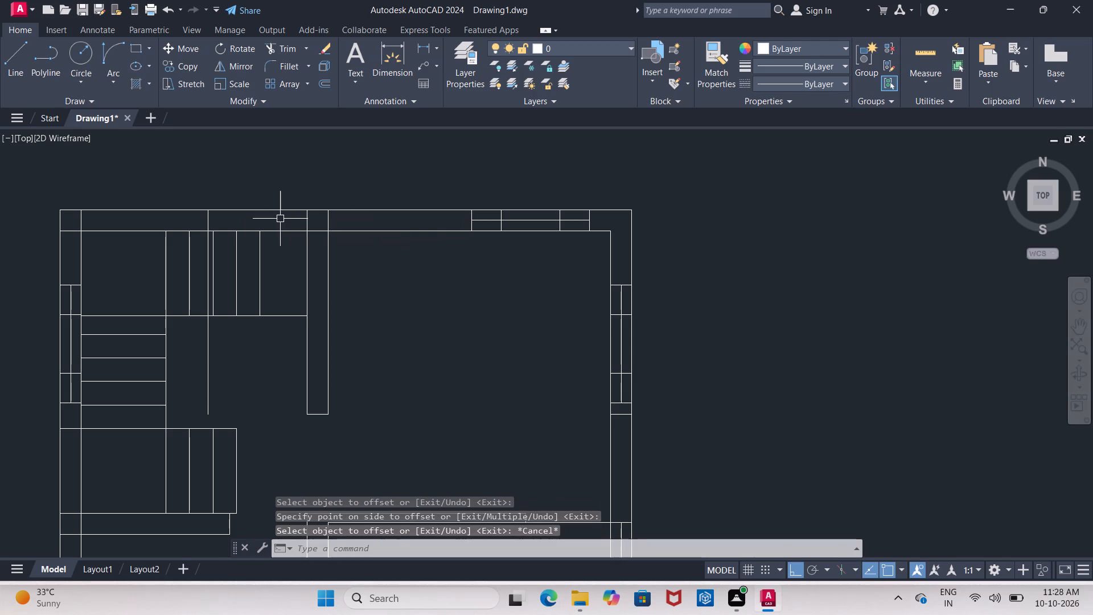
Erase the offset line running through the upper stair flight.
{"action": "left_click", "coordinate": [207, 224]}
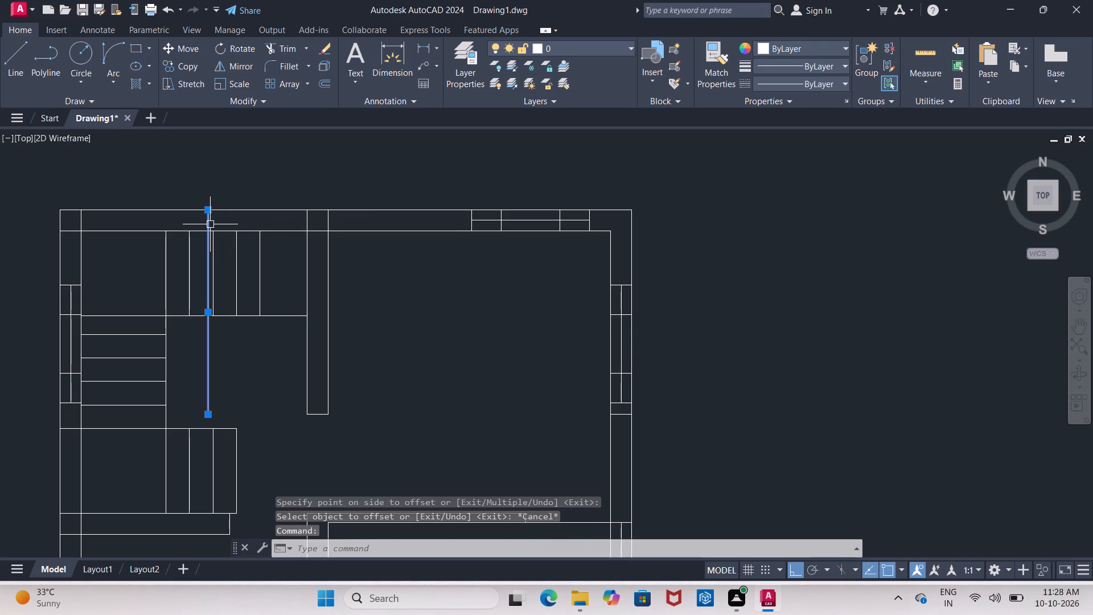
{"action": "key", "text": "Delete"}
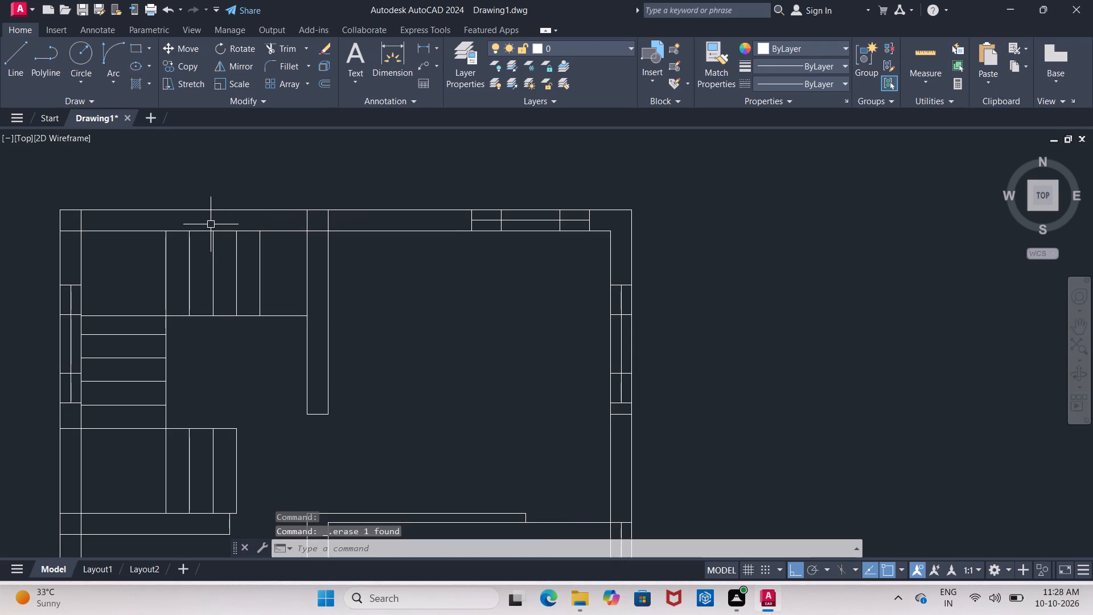
Extend the upper stair flight's middle riser line through the top wall to its outer face.
{"action": "type", "text": "ex"}
{"action": "key", "text": "Return"}
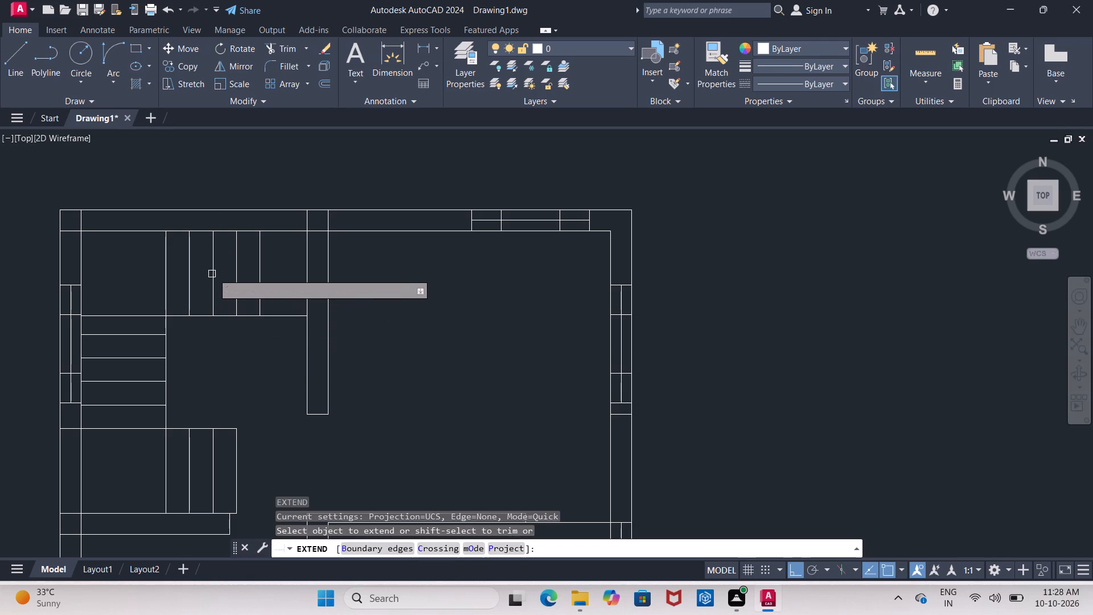
{"action": "left_click", "coordinate": [215, 271]}
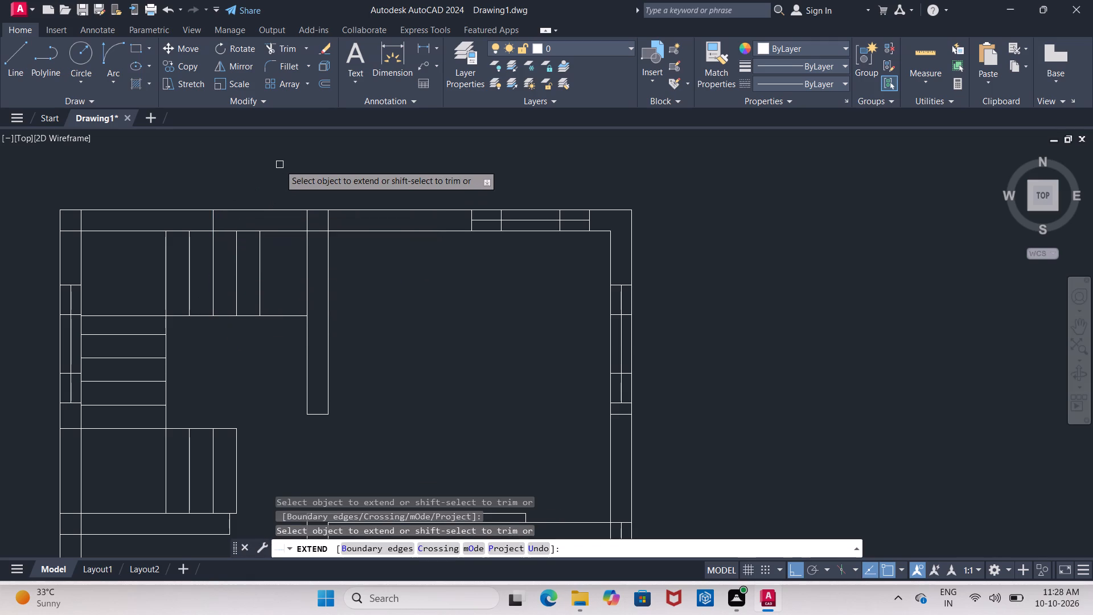
{"action": "key", "text": "Escape"}
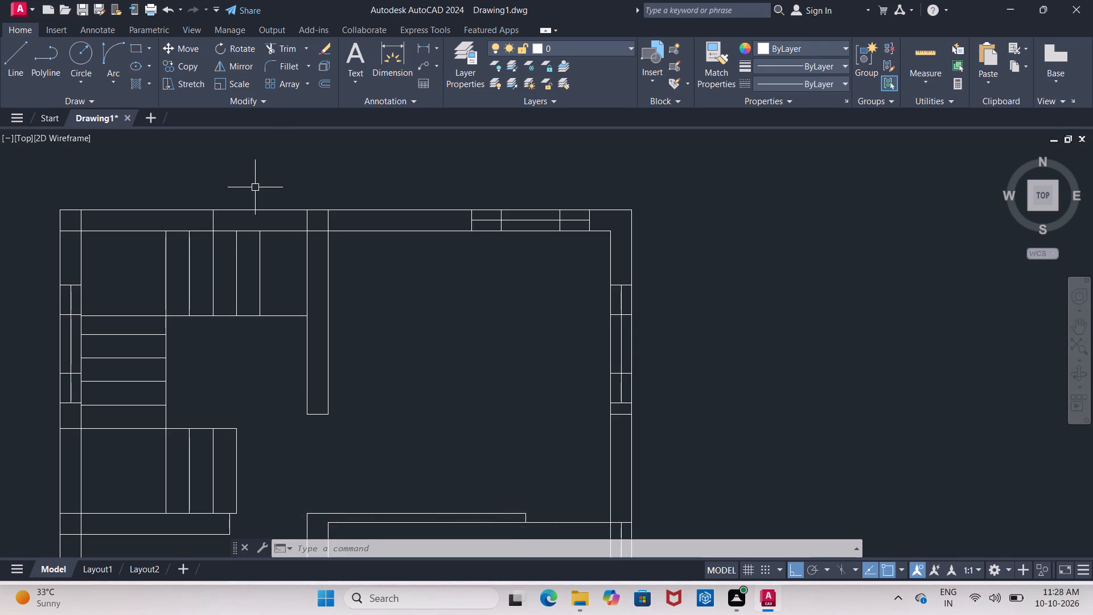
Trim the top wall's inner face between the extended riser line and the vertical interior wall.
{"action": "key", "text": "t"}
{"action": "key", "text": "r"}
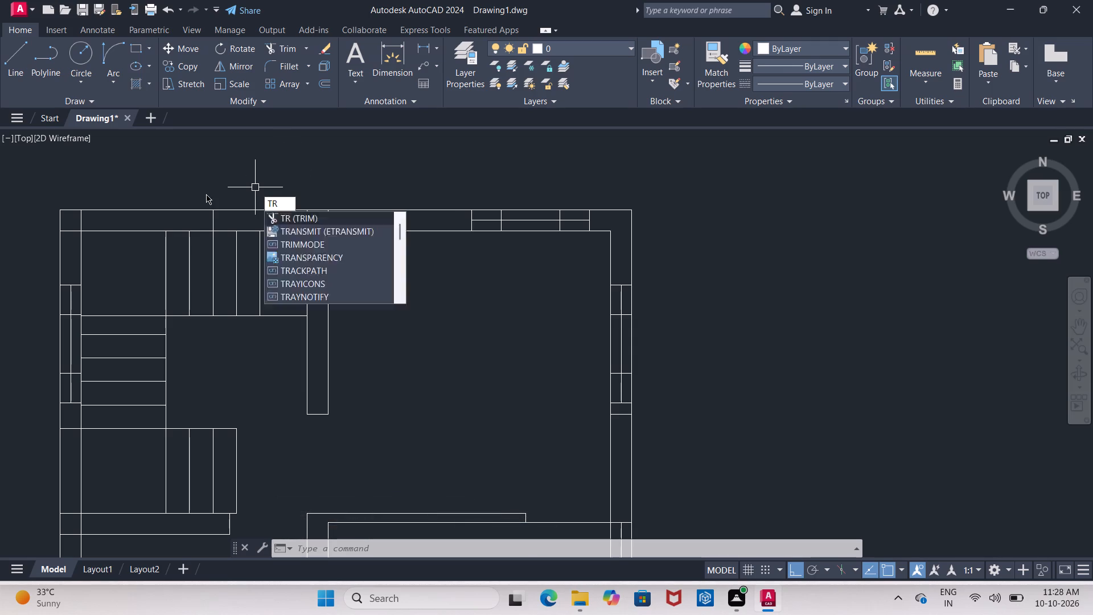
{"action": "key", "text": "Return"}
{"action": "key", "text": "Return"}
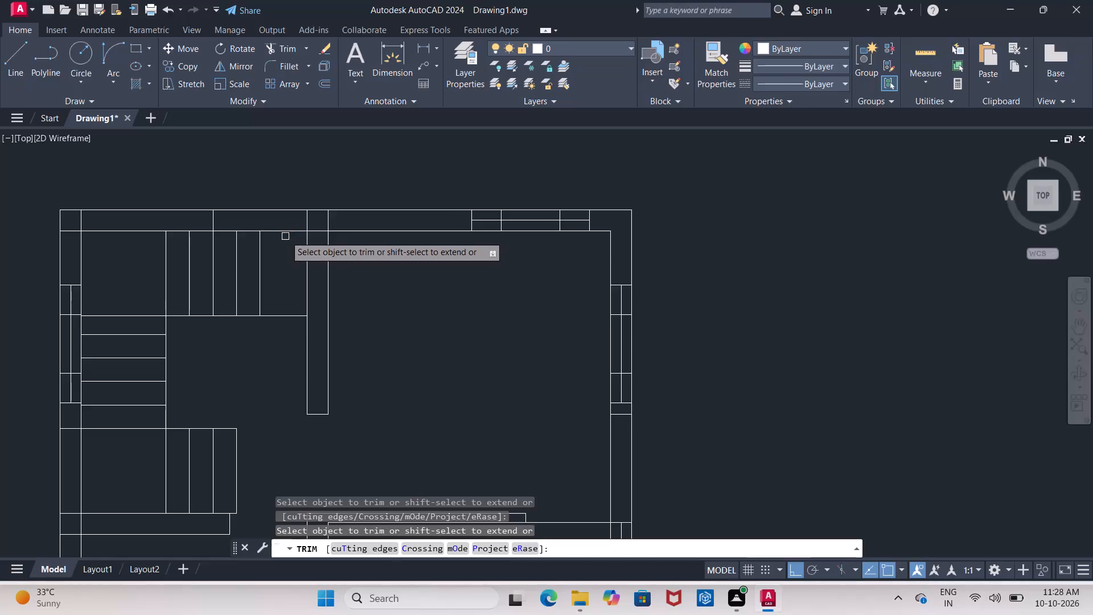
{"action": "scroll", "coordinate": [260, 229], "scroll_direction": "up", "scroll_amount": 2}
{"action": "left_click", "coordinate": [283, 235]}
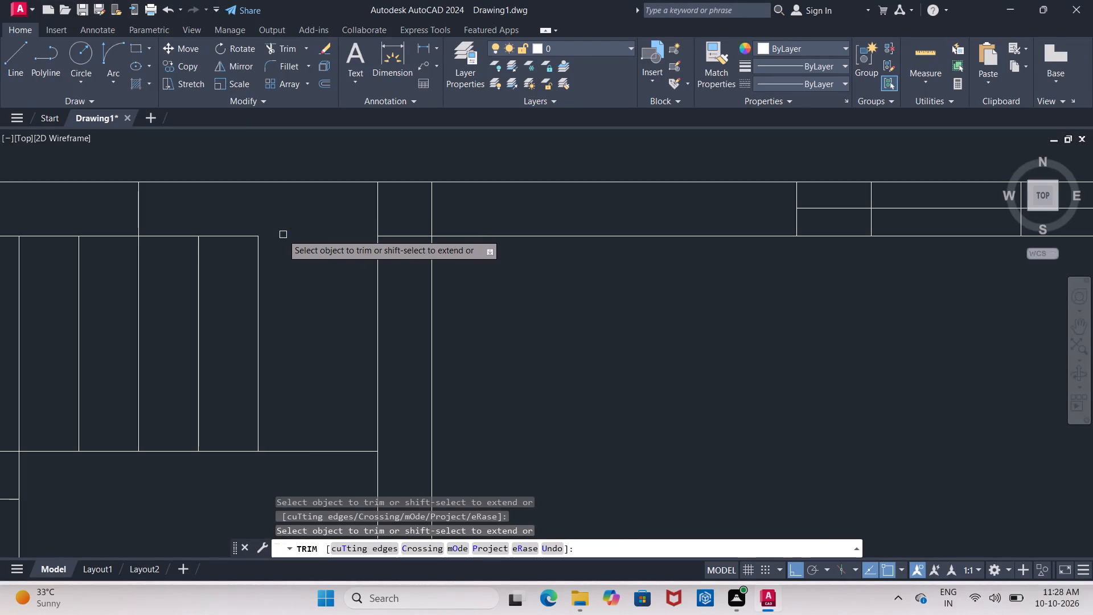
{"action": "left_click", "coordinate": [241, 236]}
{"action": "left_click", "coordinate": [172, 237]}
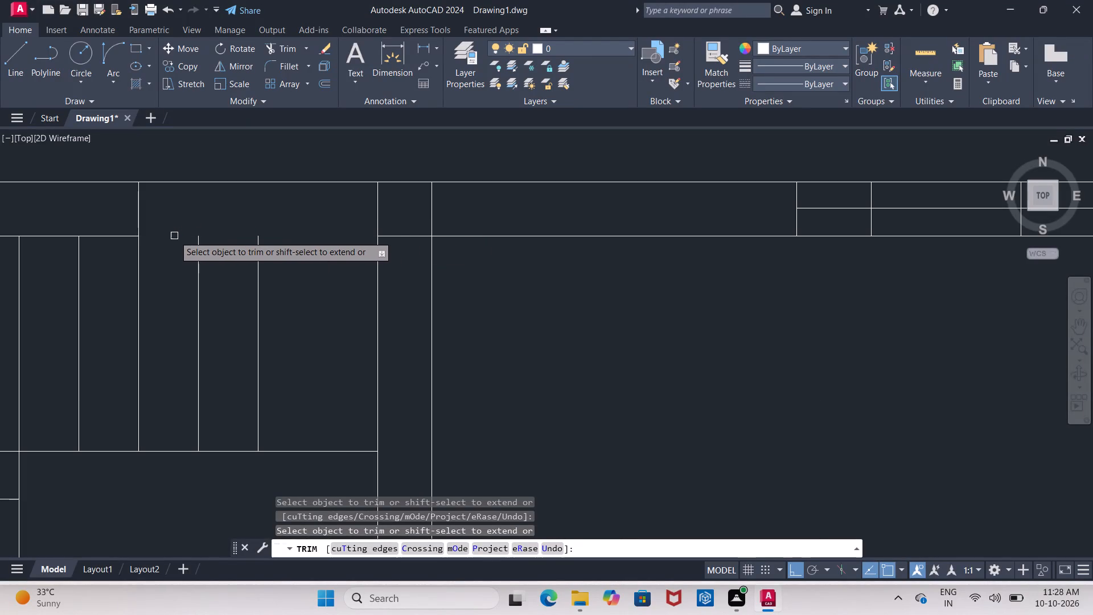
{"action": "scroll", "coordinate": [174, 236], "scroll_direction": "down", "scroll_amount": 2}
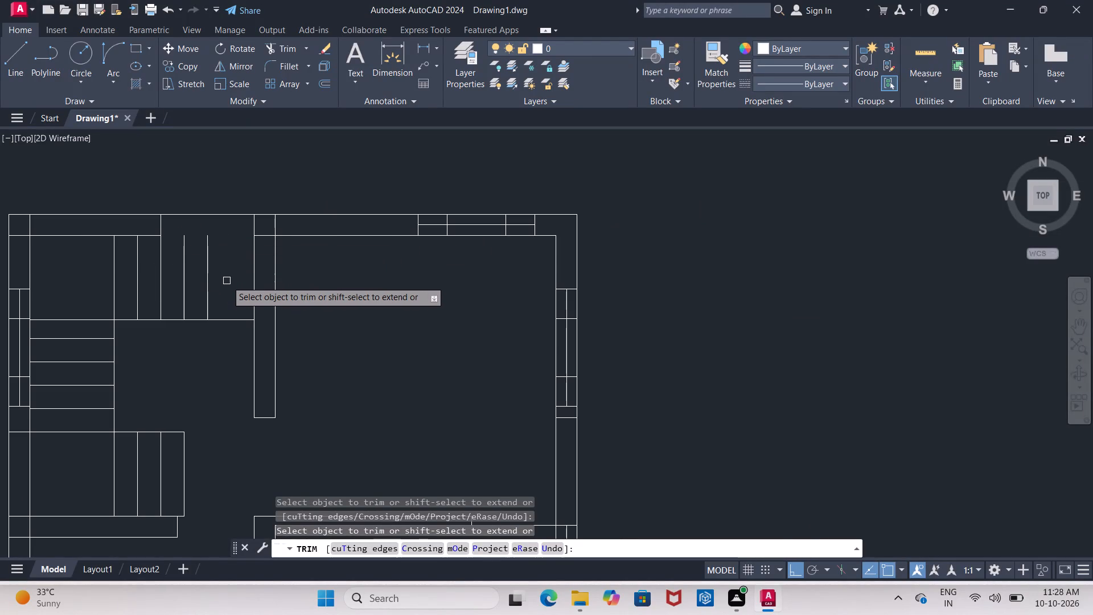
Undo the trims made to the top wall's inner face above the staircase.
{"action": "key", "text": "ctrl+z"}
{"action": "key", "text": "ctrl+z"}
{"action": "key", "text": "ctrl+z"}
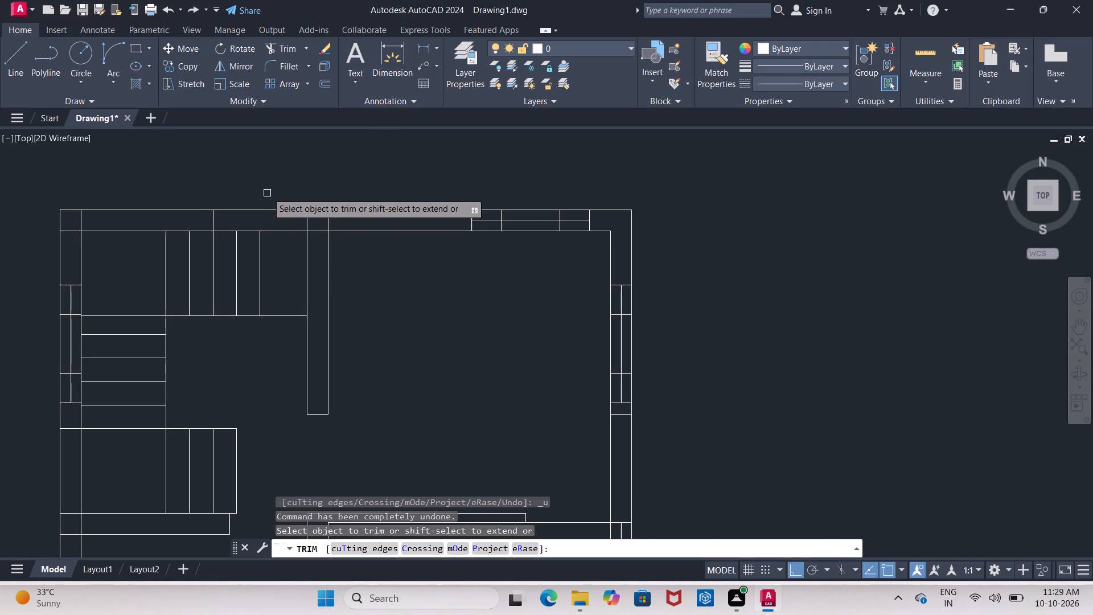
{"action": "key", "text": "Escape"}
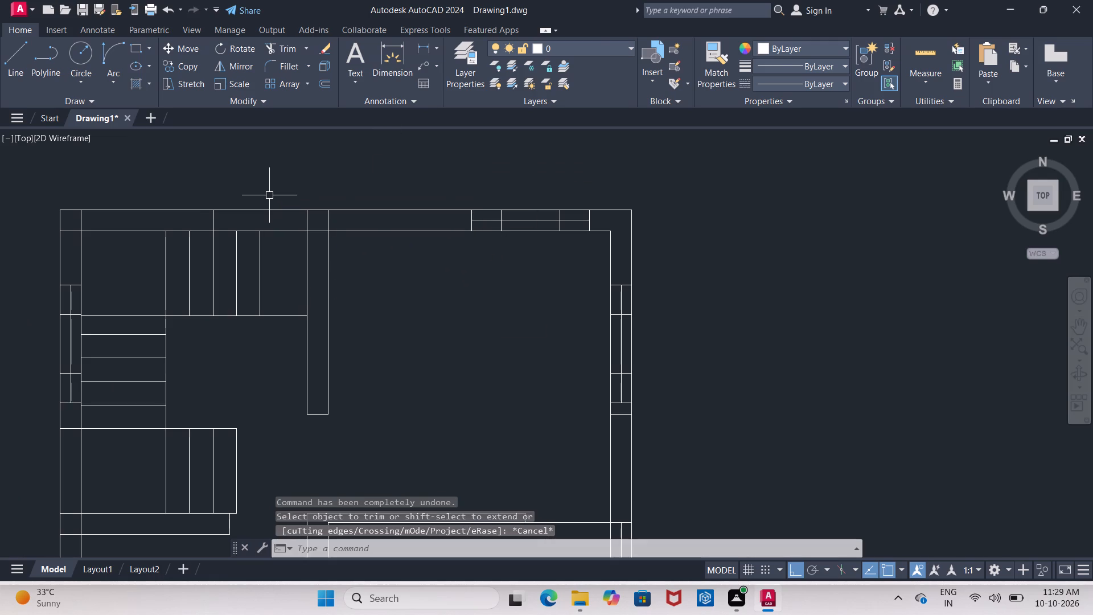
Trim the left wall's inner line along the front porch, from the front wall down to the entrance steps.
{"action": "middle_click_drag", "start_coordinate": [269, 195], "coordinate": [277, 185]}
{"action": "scroll", "coordinate": [277, 186], "scroll_direction": "down", "scroll_amount": 2}
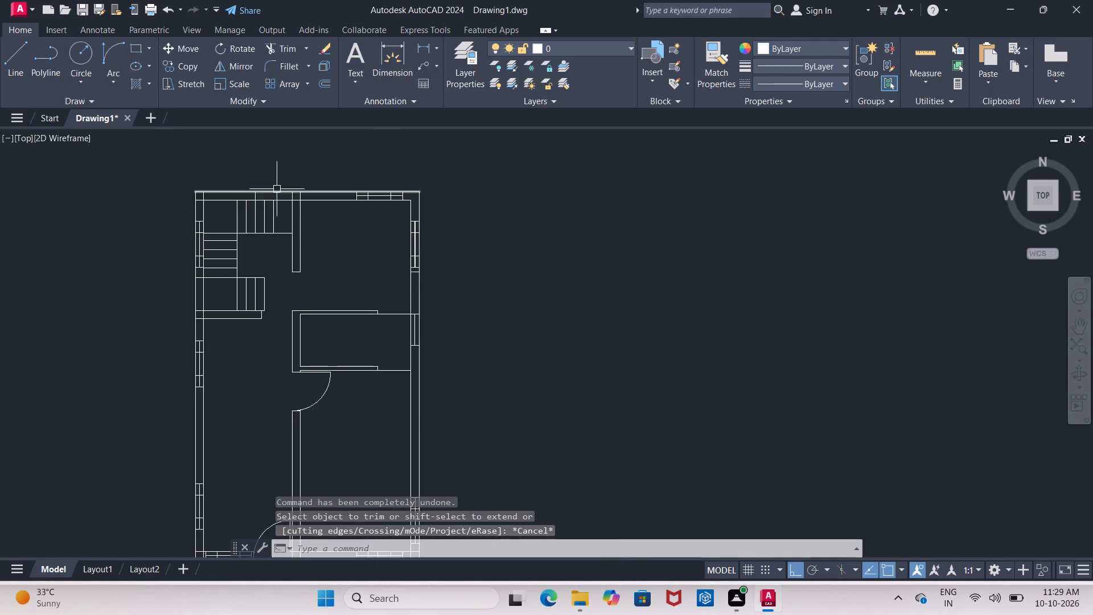
{"action": "scroll", "coordinate": [277, 190], "scroll_direction": "down", "scroll_amount": 2}
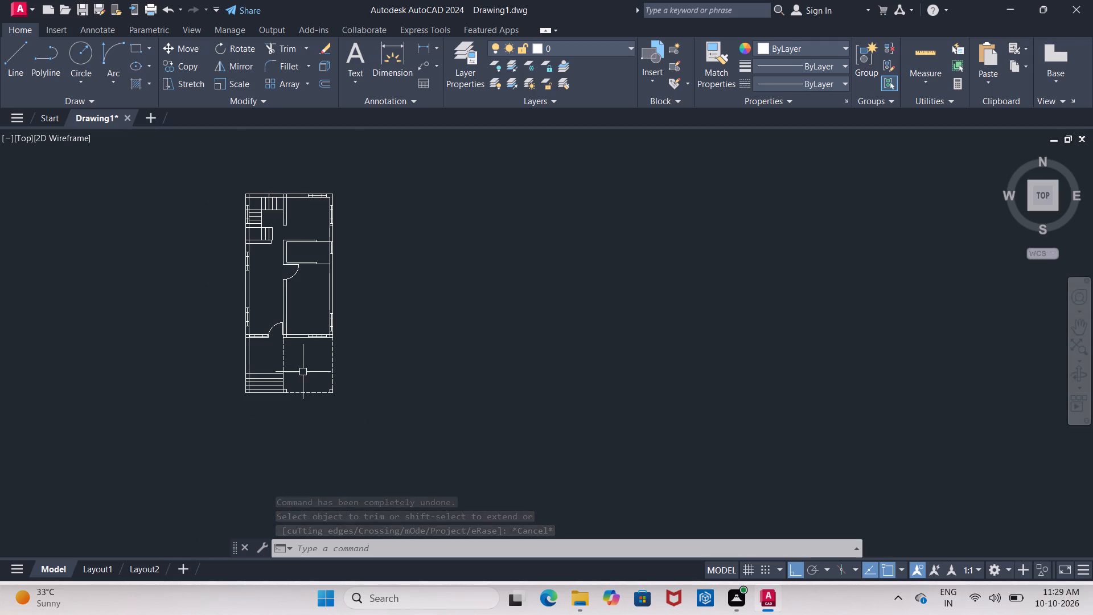
{"action": "scroll", "coordinate": [300, 374], "scroll_direction": "up", "scroll_amount": 1}
{"action": "middle_click_drag", "start_coordinate": [298, 368], "coordinate": [343, 296]}
{"action": "scroll", "coordinate": [281, 305], "scroll_direction": "up", "scroll_amount": 2}
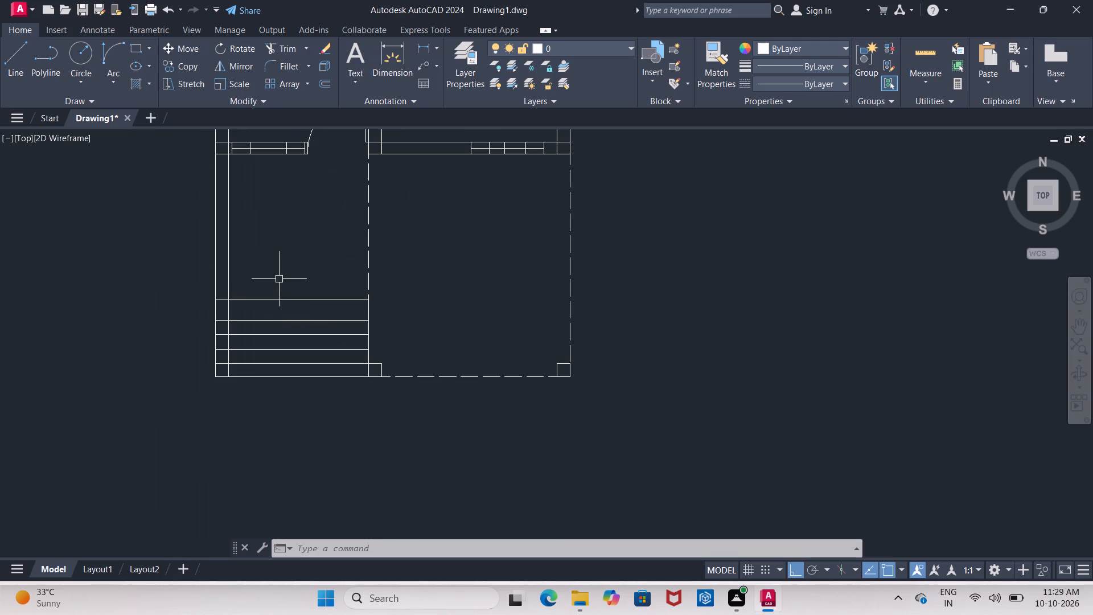
{"action": "middle_click_drag", "start_coordinate": [279, 279], "coordinate": [282, 245]}
{"action": "scroll", "coordinate": [282, 245], "scroll_direction": "down", "scroll_amount": 1}
{"action": "middle_click_drag", "start_coordinate": [282, 245], "coordinate": [273, 261]}
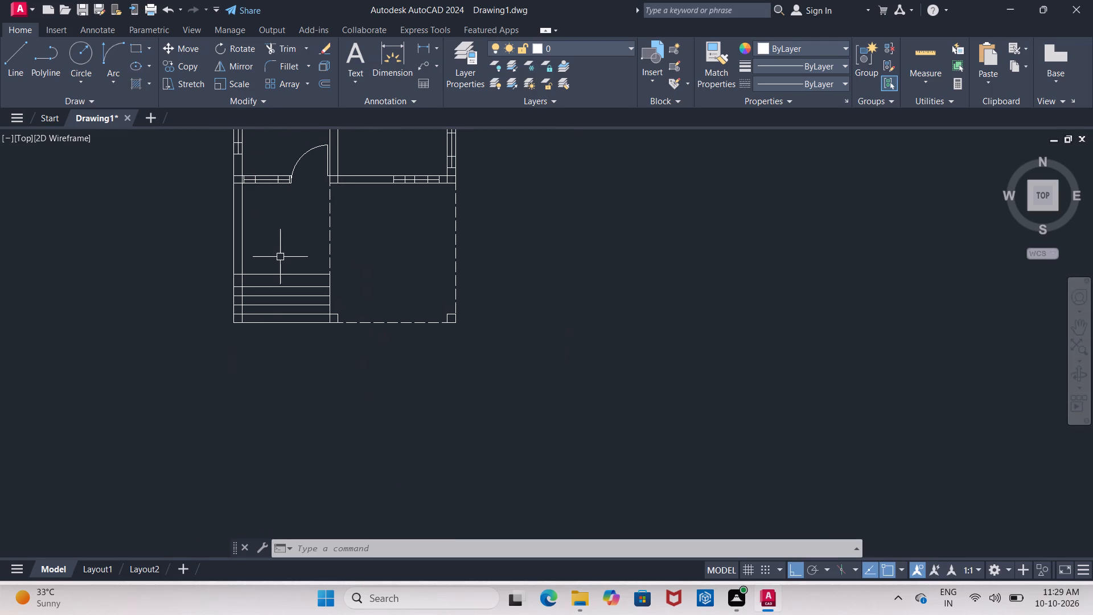
{"action": "type", "text": "tr"}
{"action": "key", "text": "Return"}
{"action": "key", "text": "Return"}
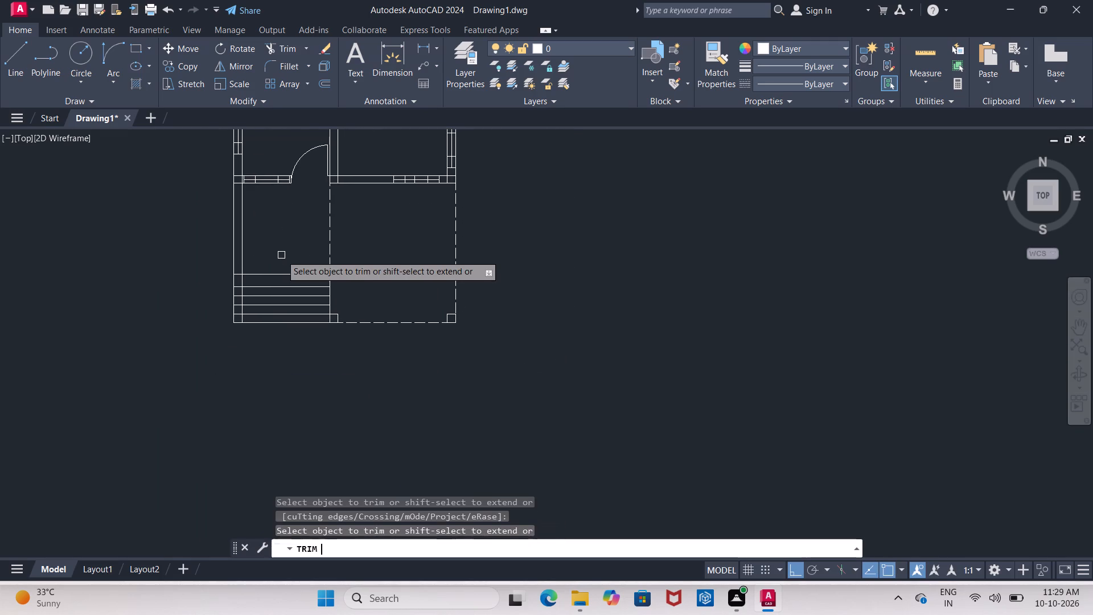
{"action": "left_click", "coordinate": [243, 252]}
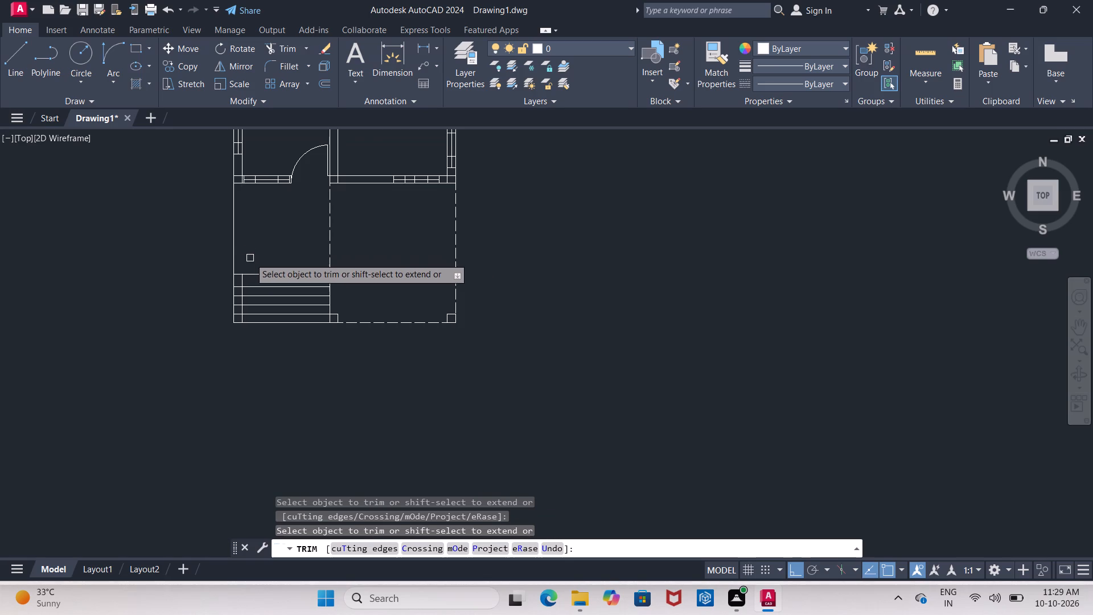
Trim the remaining segments of the left wall's inner line across all the entrance steps.
{"action": "scroll", "coordinate": [250, 275], "scroll_direction": "up", "scroll_amount": 3}
{"action": "middle_click_drag", "start_coordinate": [252, 266], "coordinate": [252, 195]}
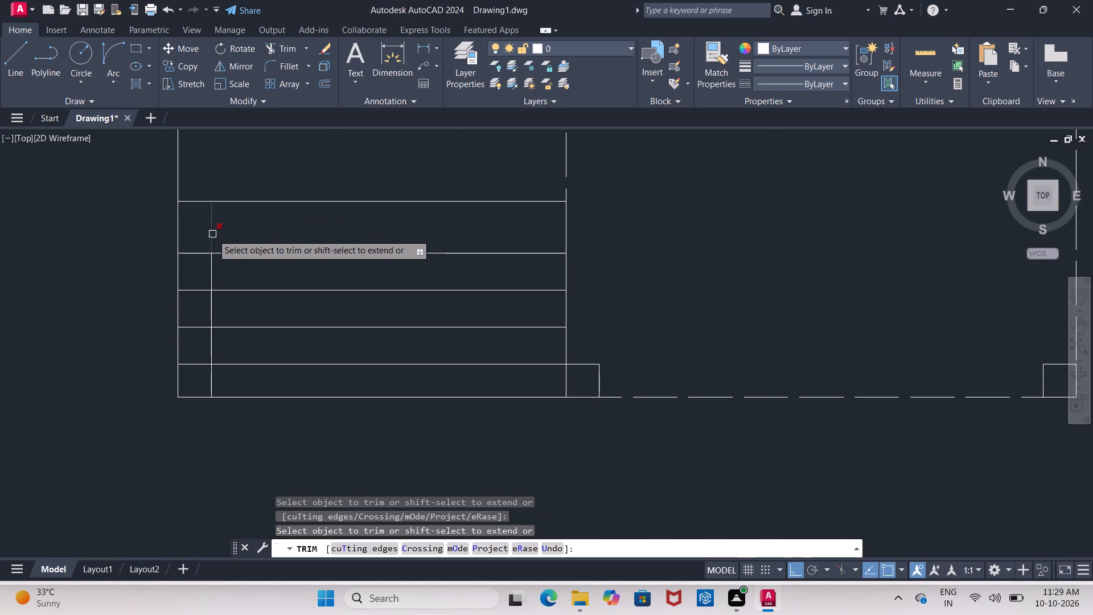
{"action": "left_click", "coordinate": [212, 234]}
{"action": "left_click", "coordinate": [207, 271]}
{"action": "left_click", "coordinate": [218, 272]}
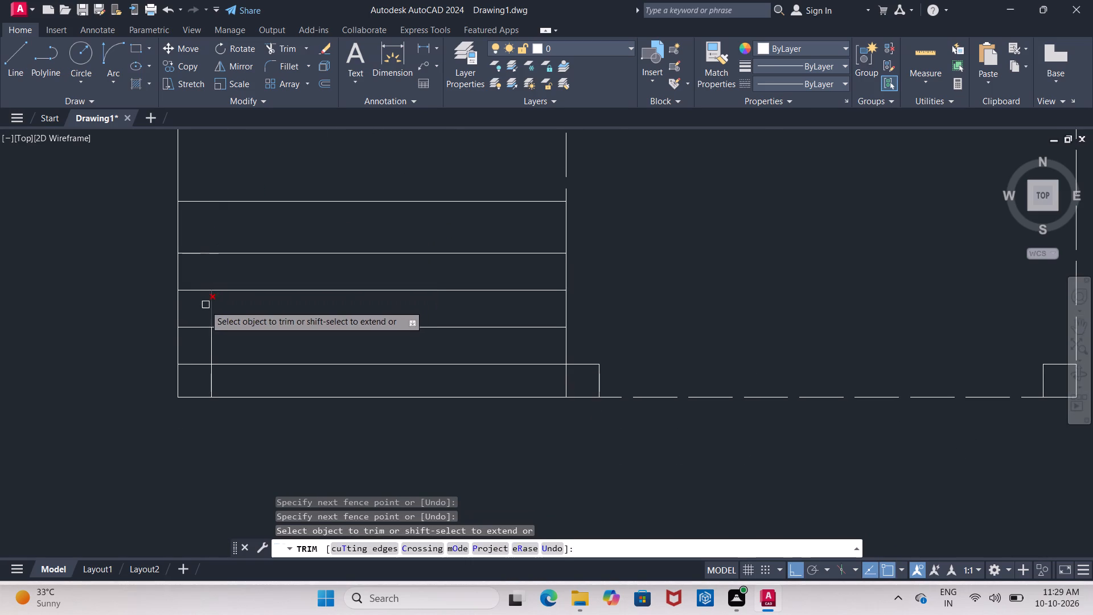
{"action": "left_click_drag", "start_coordinate": [198, 307], "coordinate": [249, 316]}
{"action": "left_click_drag", "start_coordinate": [195, 355], "coordinate": [283, 351]}
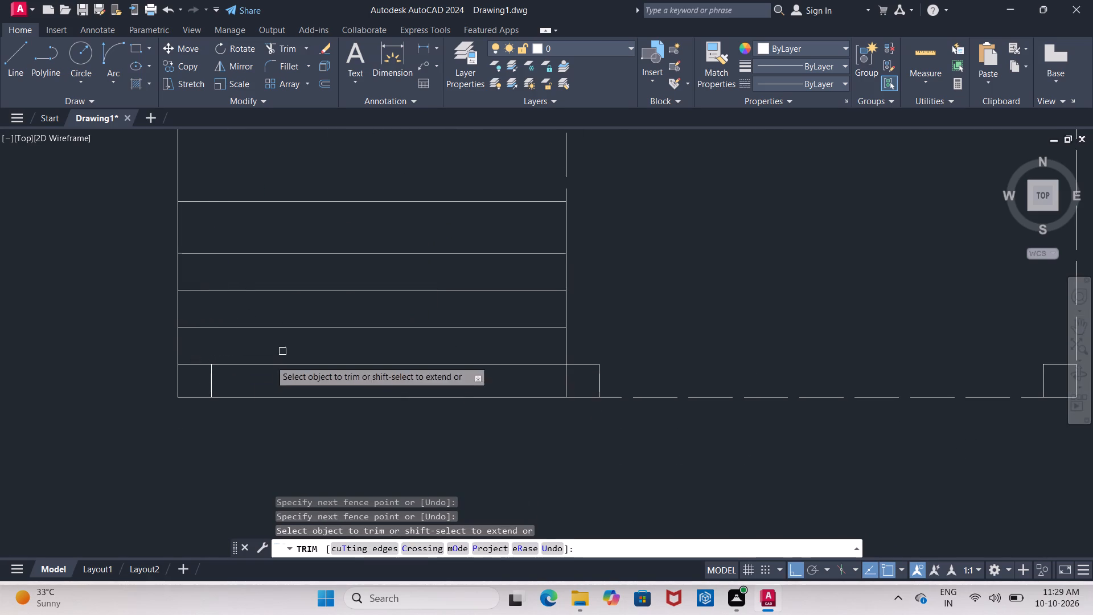
{"action": "left_click_drag", "start_coordinate": [200, 382], "coordinate": [263, 381]}
Examine the front porch, entrance steps and dashed parking area, along with the overall floor plan.
{"action": "scroll", "coordinate": [264, 379], "scroll_direction": "down", "scroll_amount": 2}
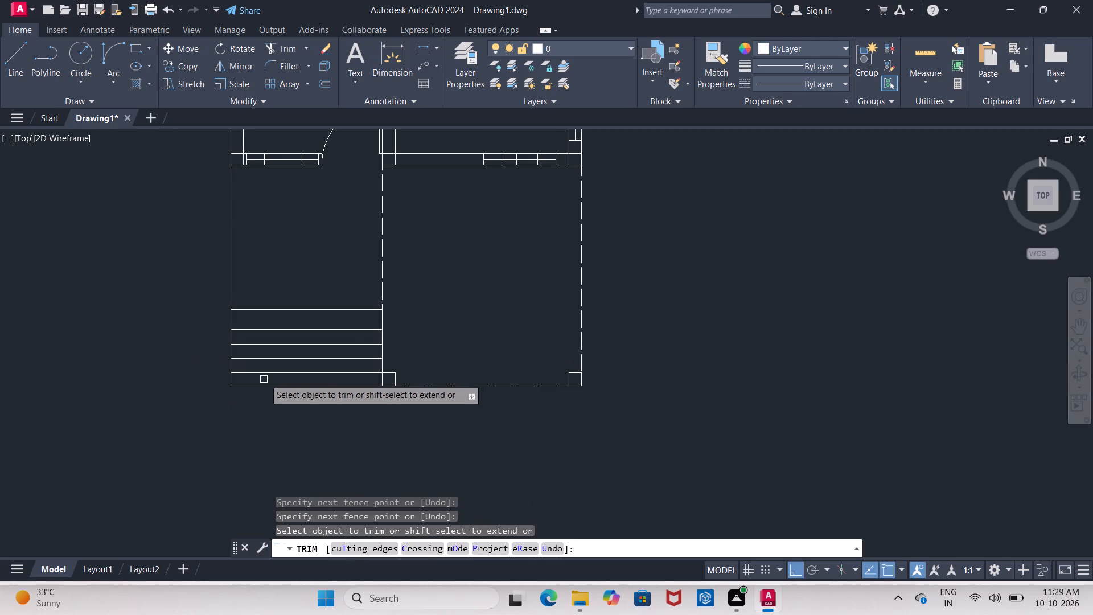
{"action": "middle_click_drag", "start_coordinate": [367, 433], "coordinate": [292, 436]}
{"action": "scroll", "coordinate": [293, 436], "scroll_direction": "down", "scroll_amount": 1}
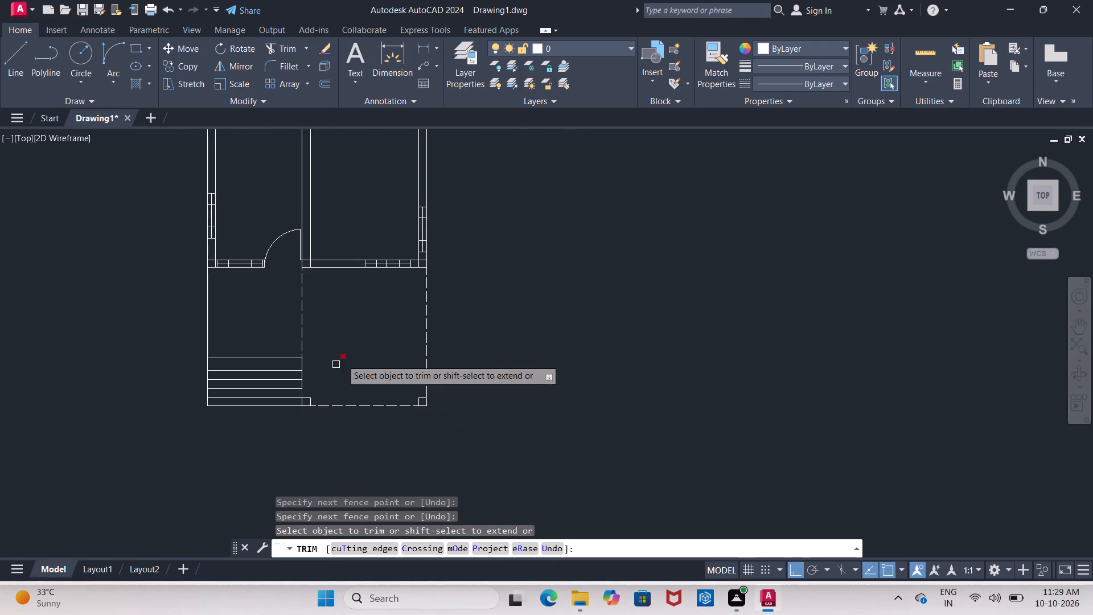
{"action": "middle_click_drag", "start_coordinate": [358, 342], "coordinate": [303, 360]}
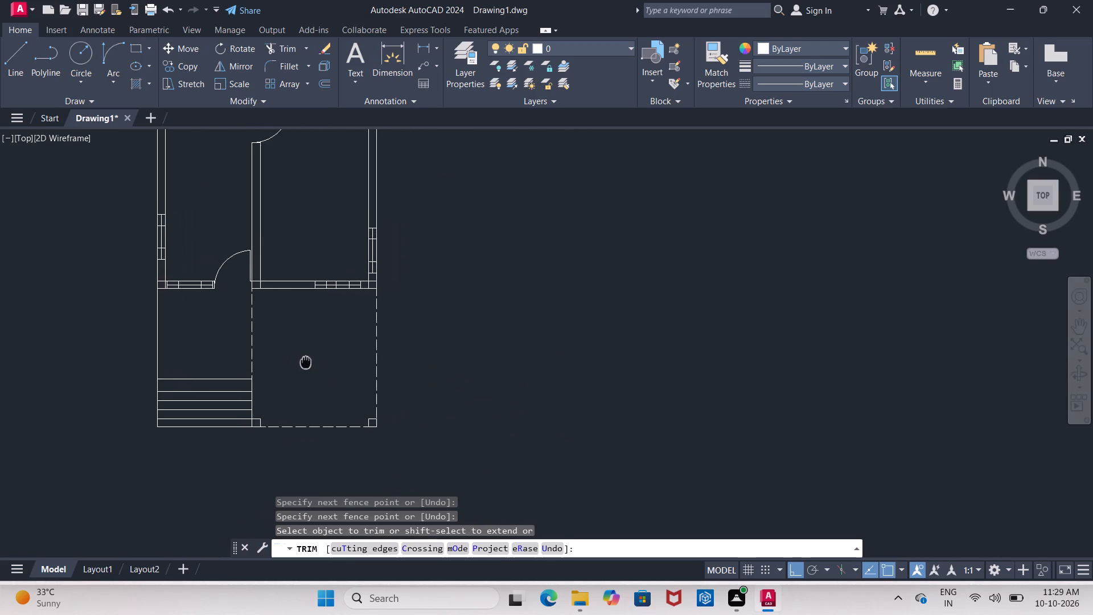
{"action": "middle_click_drag", "start_coordinate": [303, 360], "coordinate": [288, 376]}
{"action": "scroll", "coordinate": [288, 379], "scroll_direction": "down", "scroll_amount": 2}
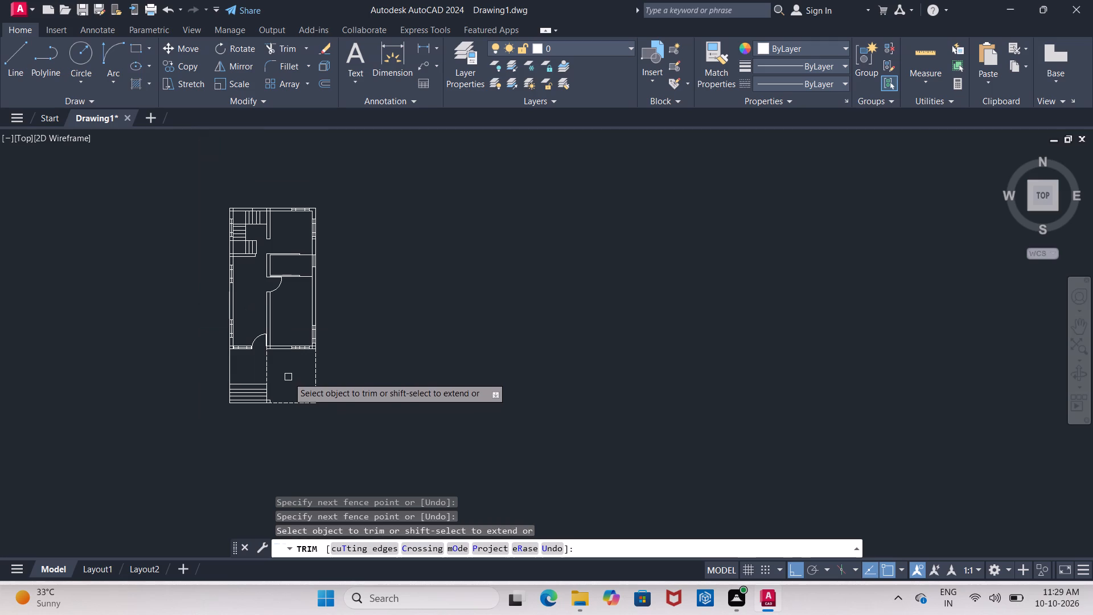
{"action": "middle_click_drag", "start_coordinate": [288, 377], "coordinate": [290, 309]}
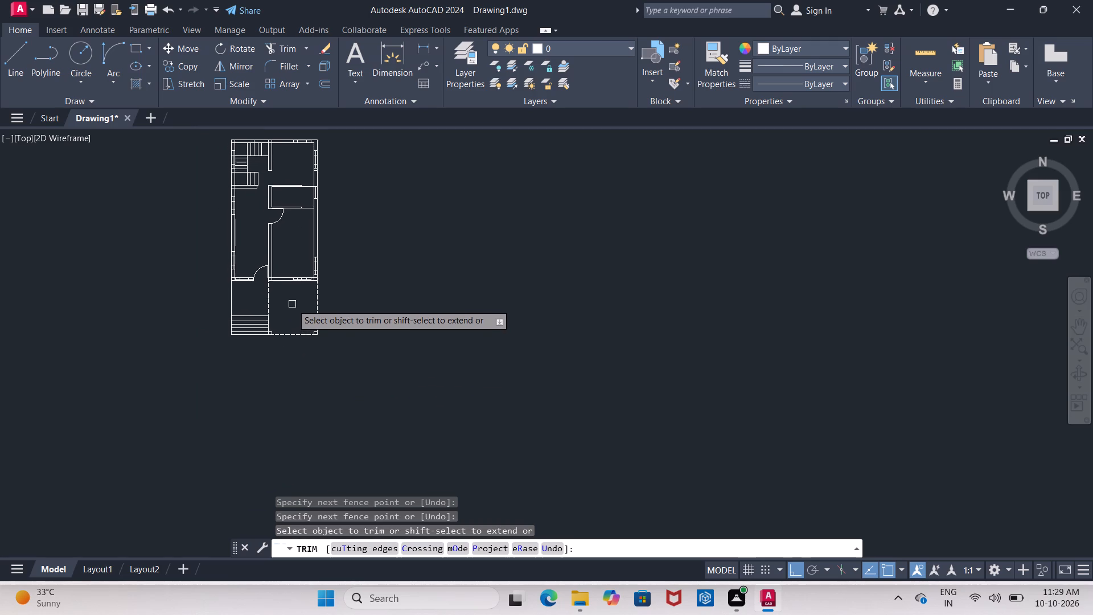
{"action": "scroll", "coordinate": [292, 304], "scroll_direction": "up", "scroll_amount": 2}
{"action": "middle_click_drag", "start_coordinate": [292, 304], "coordinate": [282, 281]}
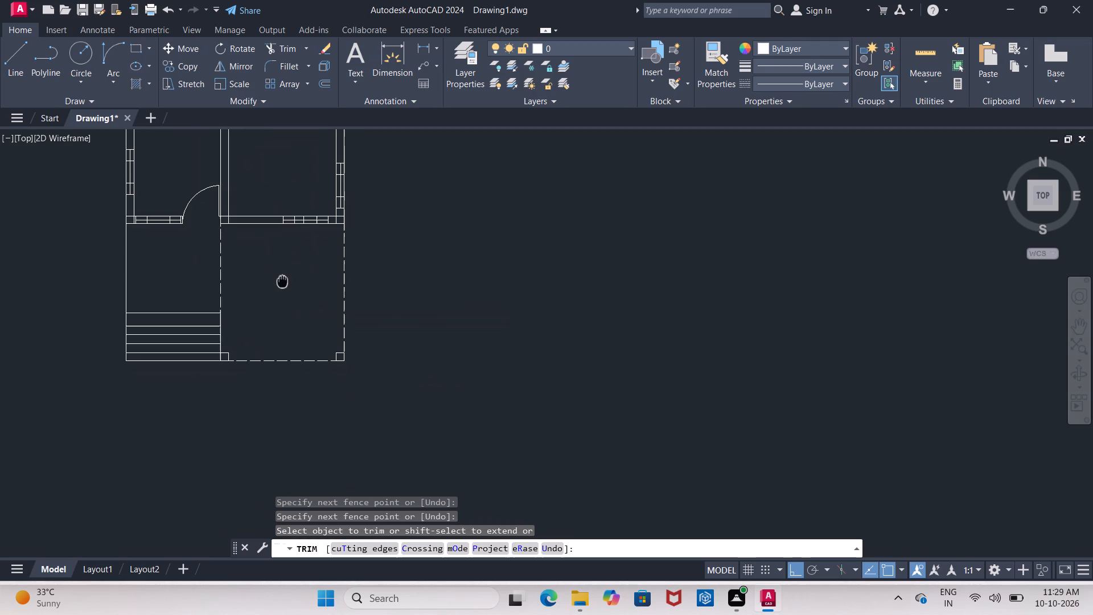
{"action": "middle_click_drag", "start_coordinate": [282, 281], "coordinate": [282, 279]}
{"action": "scroll", "coordinate": [282, 279], "scroll_direction": "up", "scroll_amount": 1}
{"action": "middle_click_drag", "start_coordinate": [282, 279], "coordinate": [250, 340]}
{"action": "scroll", "coordinate": [250, 337], "scroll_direction": "down", "scroll_amount": 4}
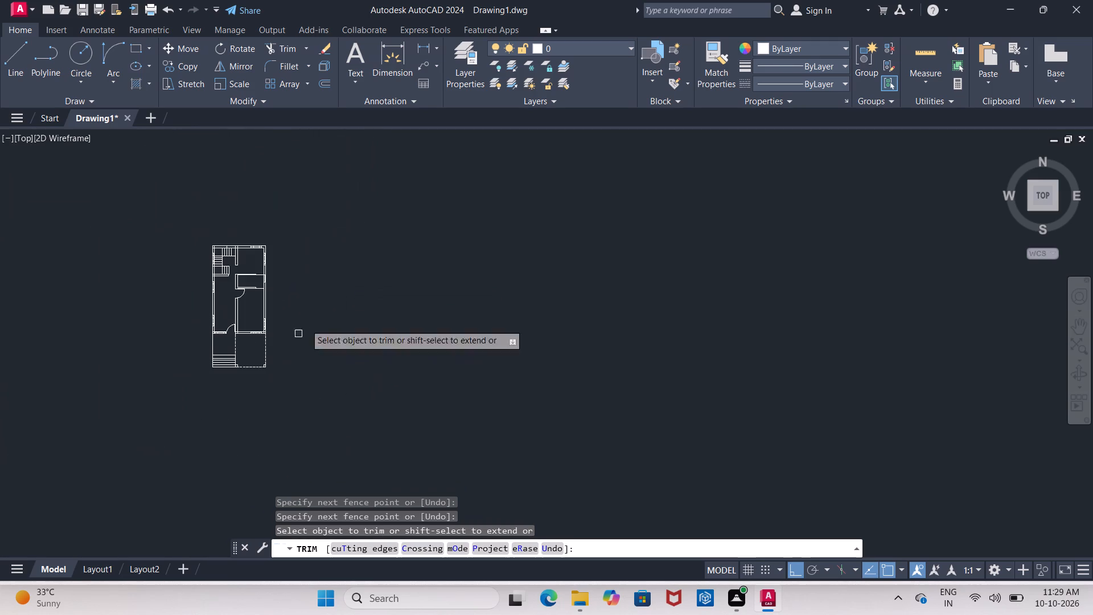
Add a vertical linear dimension for the plan's overall length, from the top-right wall corner to the parking area's bottom-right corner.
{"action": "left_click", "coordinate": [428, 51]}
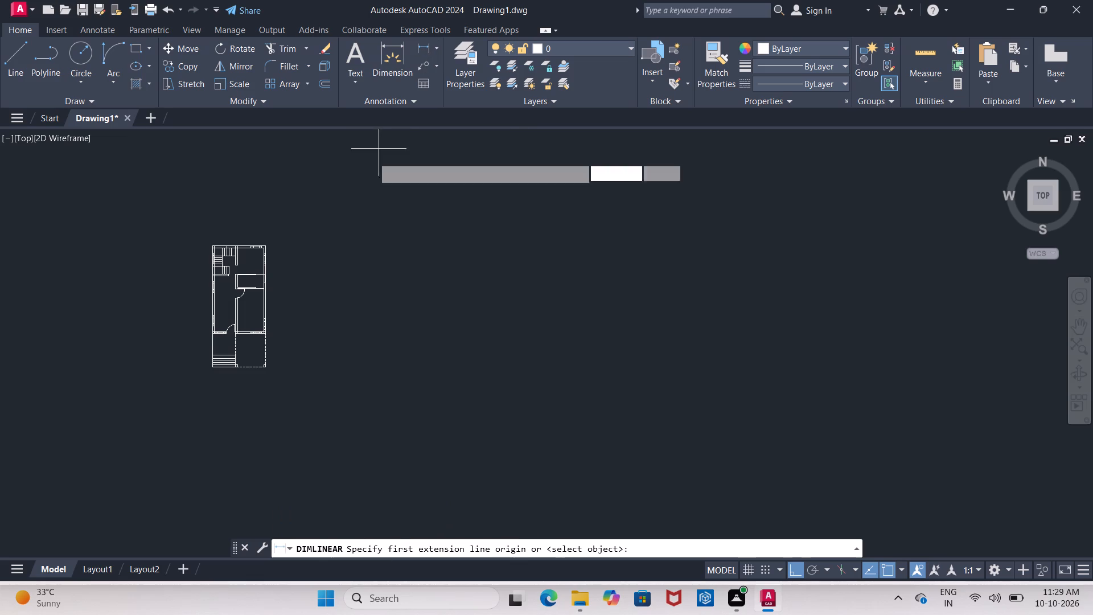
{"action": "scroll", "coordinate": [314, 231], "scroll_direction": "up", "scroll_amount": 2}
{"action": "middle_click_drag", "start_coordinate": [315, 218], "coordinate": [395, 134]}
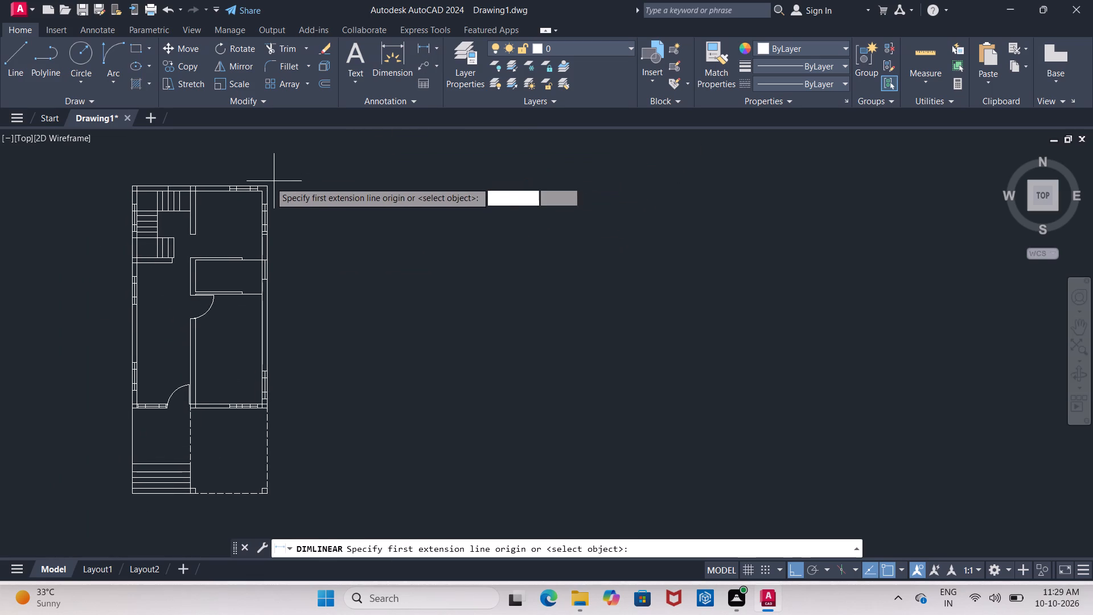
{"action": "left_click", "coordinate": [271, 185]}
{"action": "middle_click_drag", "start_coordinate": [290, 360], "coordinate": [284, 282]}
{"action": "scroll", "coordinate": [277, 384], "scroll_direction": "up", "scroll_amount": 3}
{"action": "middle_click_drag", "start_coordinate": [286, 458], "coordinate": [307, 341]}
{"action": "scroll", "coordinate": [287, 455], "scroll_direction": "up", "scroll_amount": 1}
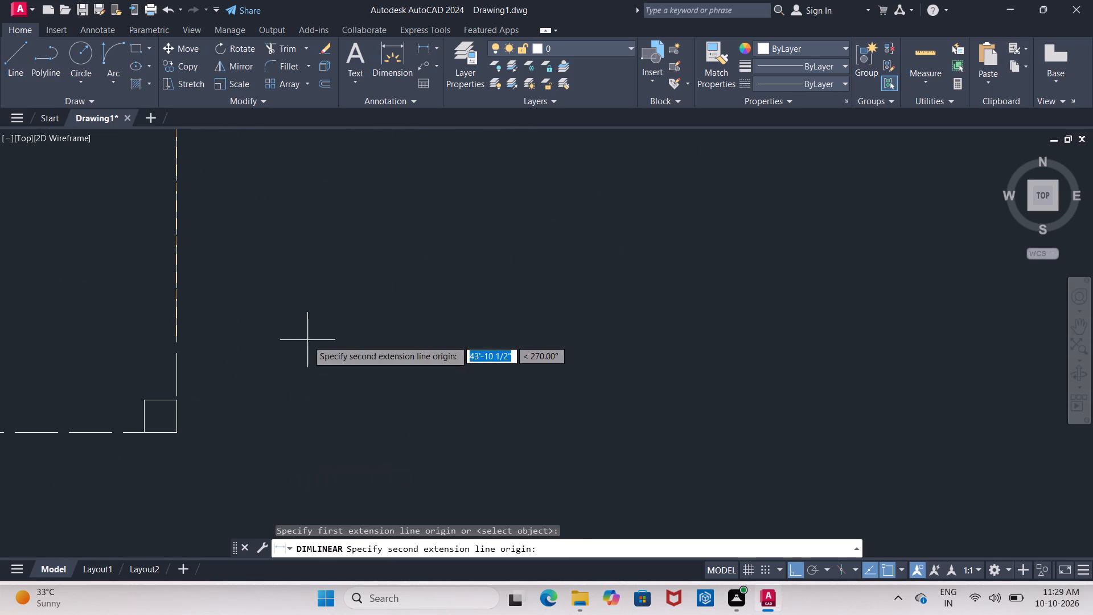
{"action": "left_click", "coordinate": [177, 431]}
{"action": "scroll", "coordinate": [223, 427], "scroll_direction": "down", "scroll_amount": 3}
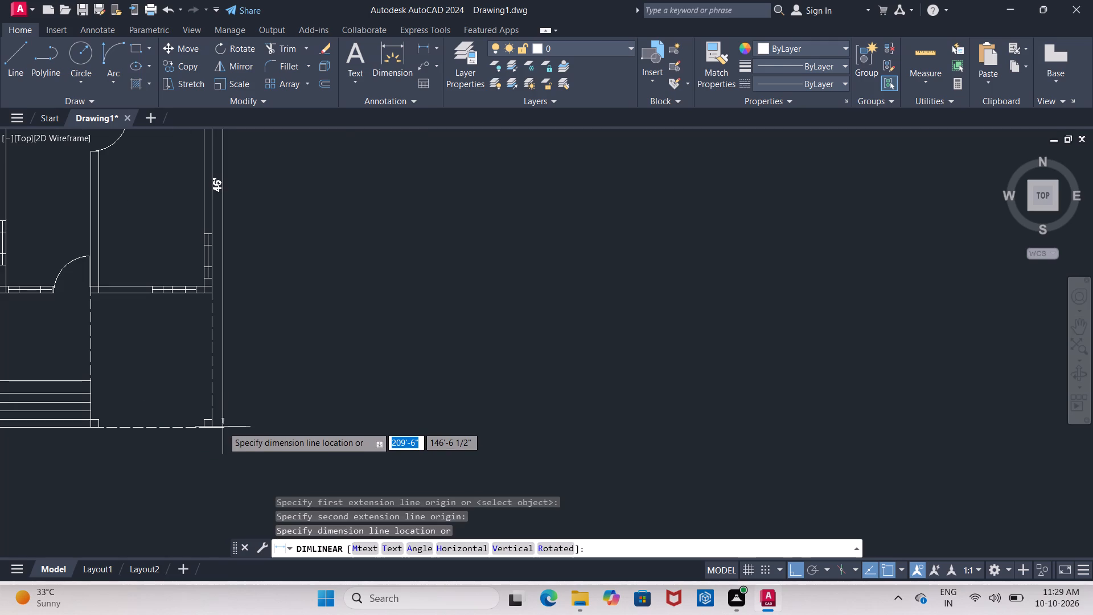
{"action": "left_click", "coordinate": [297, 424]}
Add a horizontal linear dimension for the plan's overall width between the top wall's outer corners, placed above the plan.
{"action": "middle_click_drag", "start_coordinate": [248, 355], "coordinate": [306, 497]}
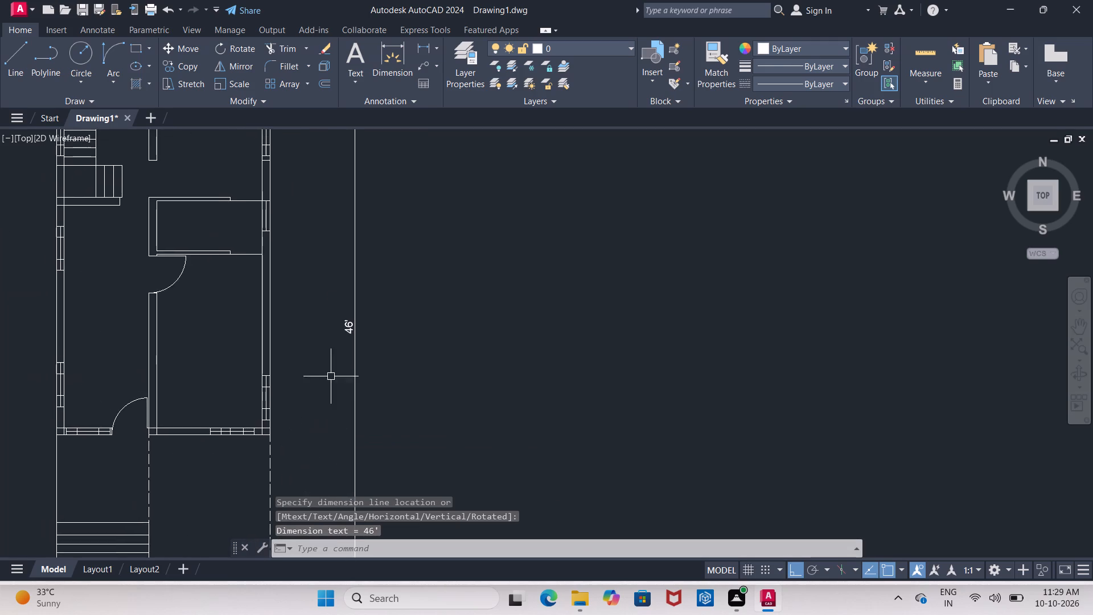
{"action": "scroll", "coordinate": [331, 374], "scroll_direction": "down", "scroll_amount": 2}
{"action": "left_click", "coordinate": [423, 51]}
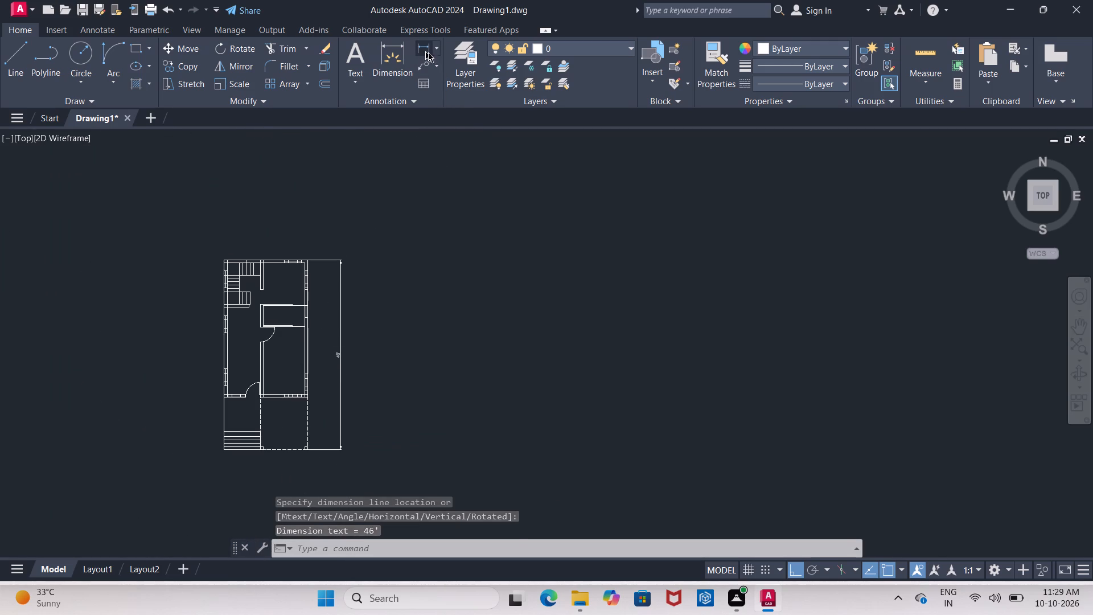
{"action": "scroll", "coordinate": [212, 259], "scroll_direction": "up", "scroll_amount": 4}
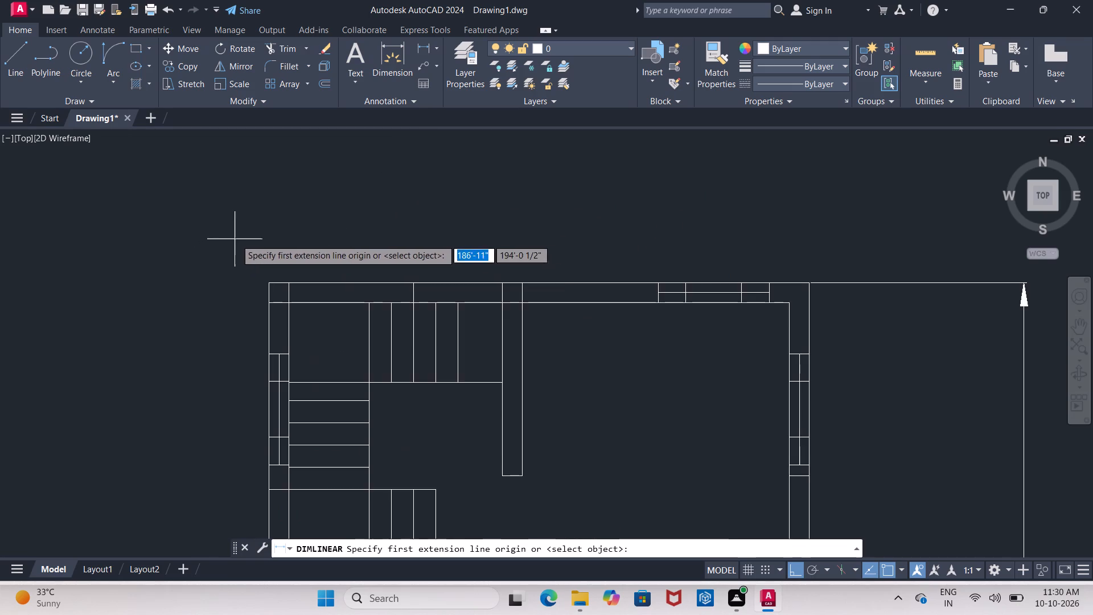
{"action": "middle_click_drag", "start_coordinate": [238, 240], "coordinate": [188, 224]}
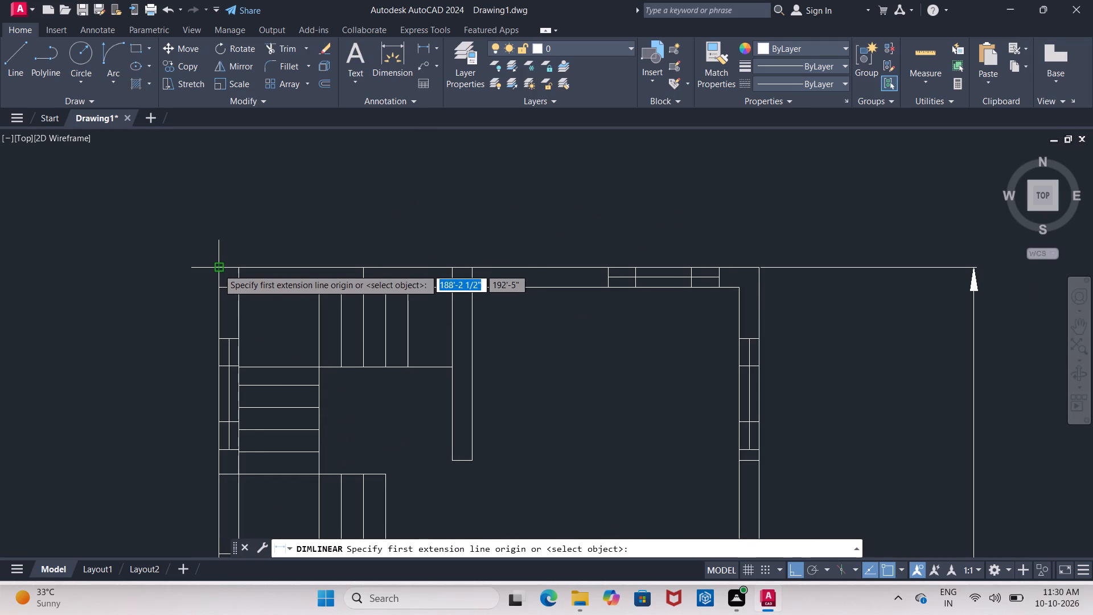
{"action": "left_click", "coordinate": [218, 269]}
{"action": "middle_click_drag", "start_coordinate": [463, 264], "coordinate": [154, 266]}
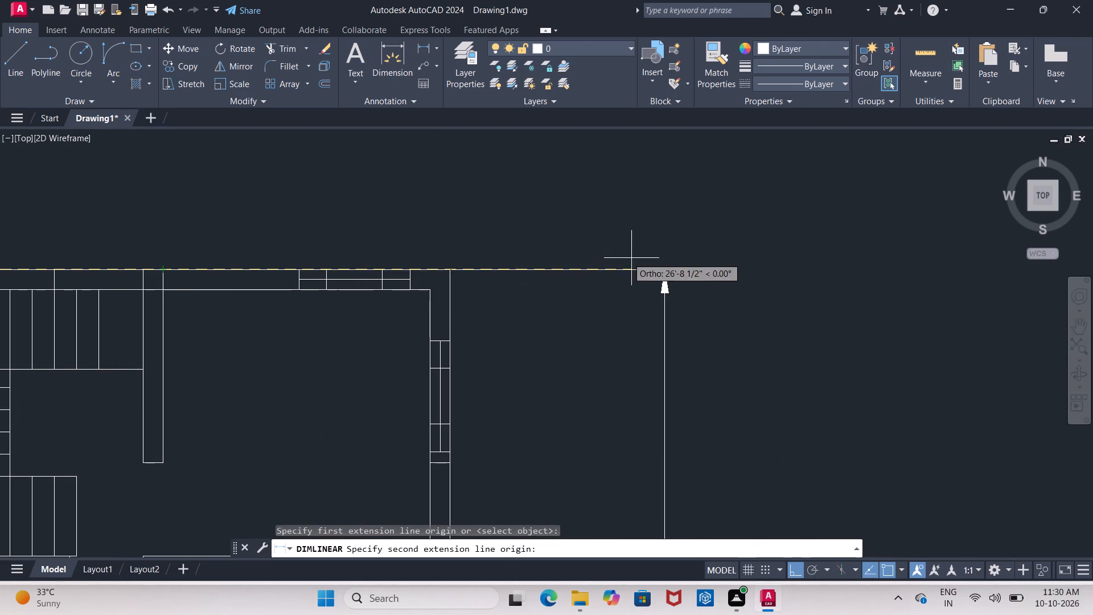
{"action": "left_click", "coordinate": [453, 268]}
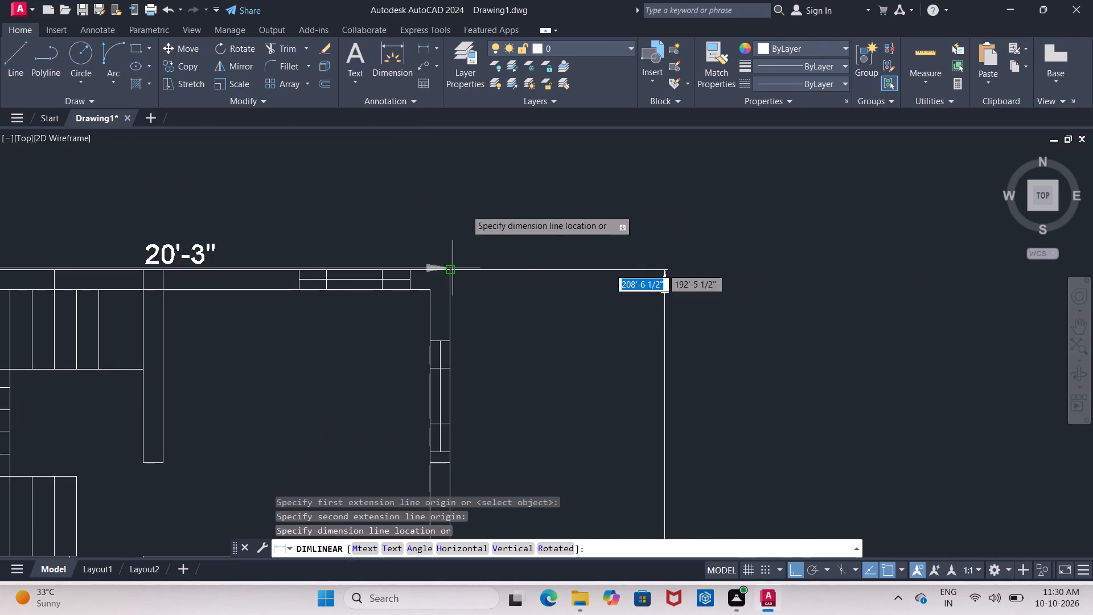
{"action": "scroll", "coordinate": [462, 174], "scroll_direction": "down", "scroll_amount": 3}
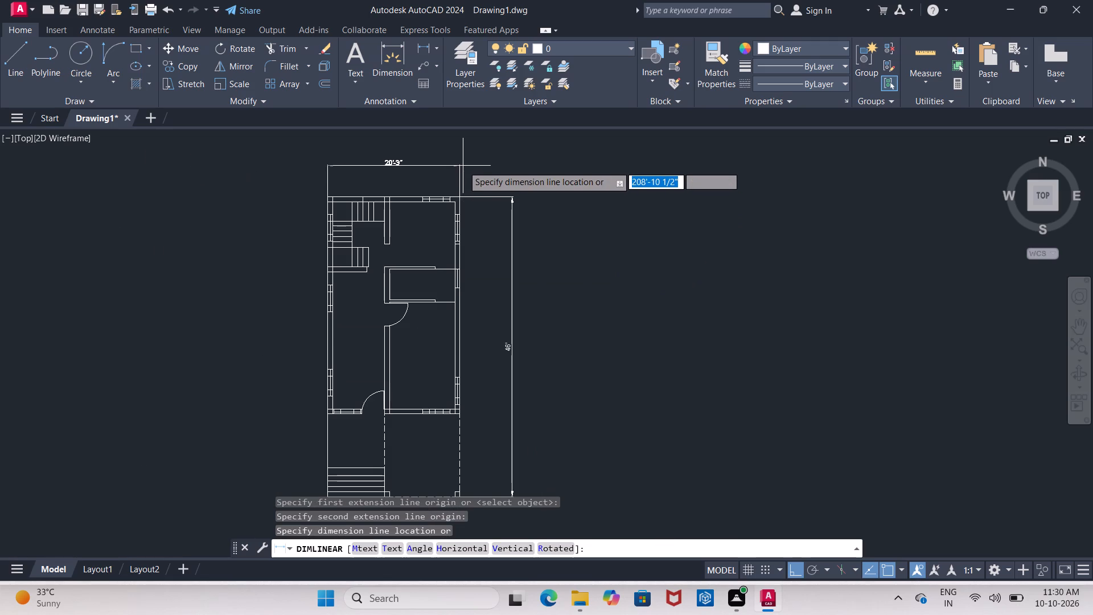
{"action": "left_click", "coordinate": [463, 165]}
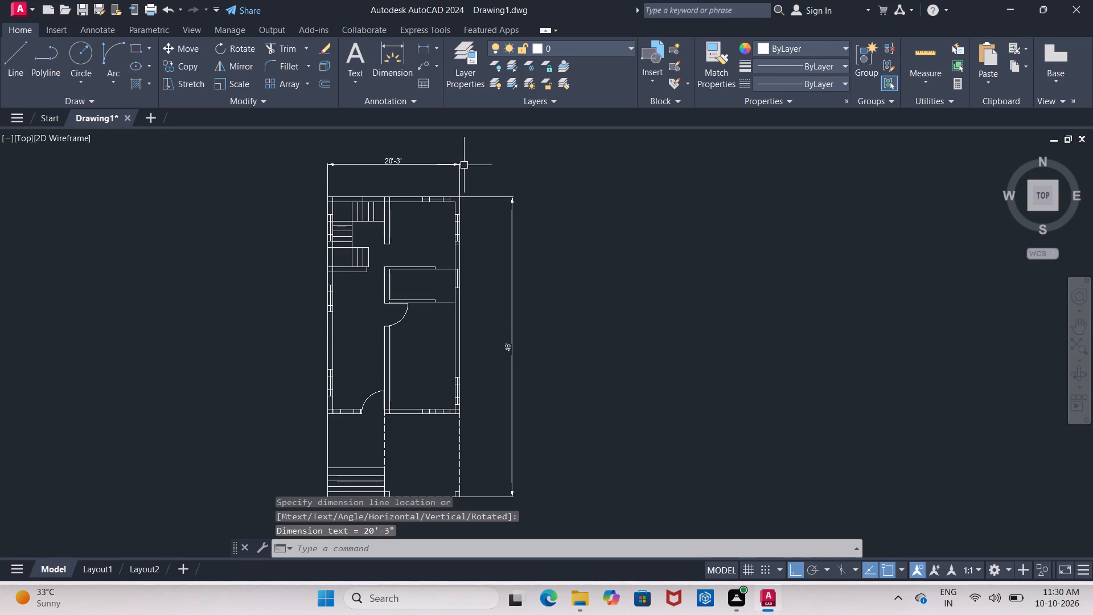
{"action": "key", "text": "Escape"}
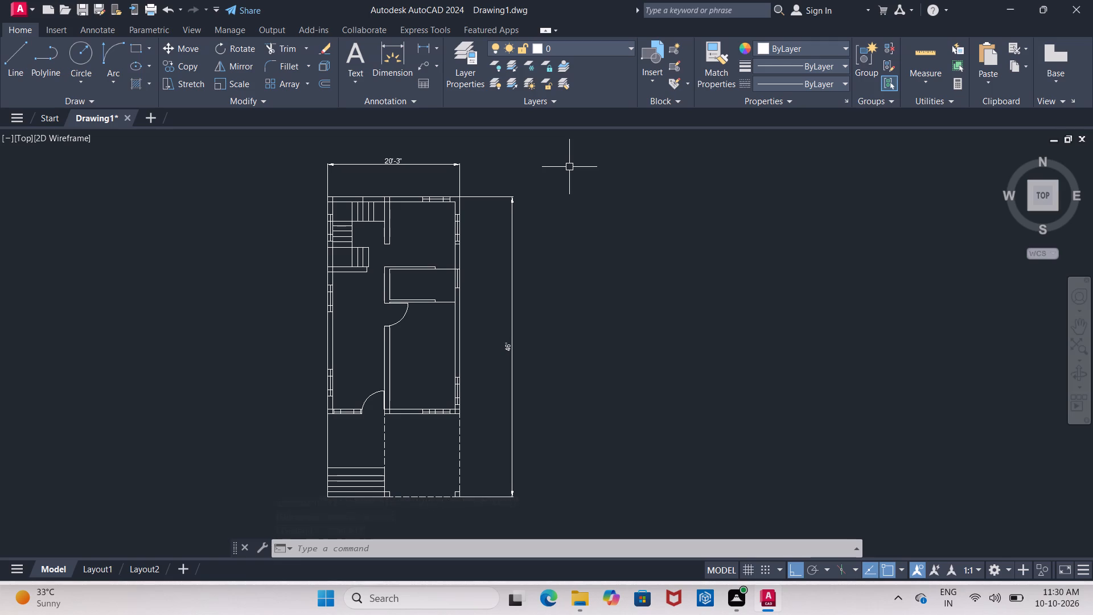
Examine the dimensioned floor plan from the staircase and upper rooms down to the front porch and parking area.
{"action": "scroll", "coordinate": [576, 171], "scroll_direction": "up", "scroll_amount": 1}
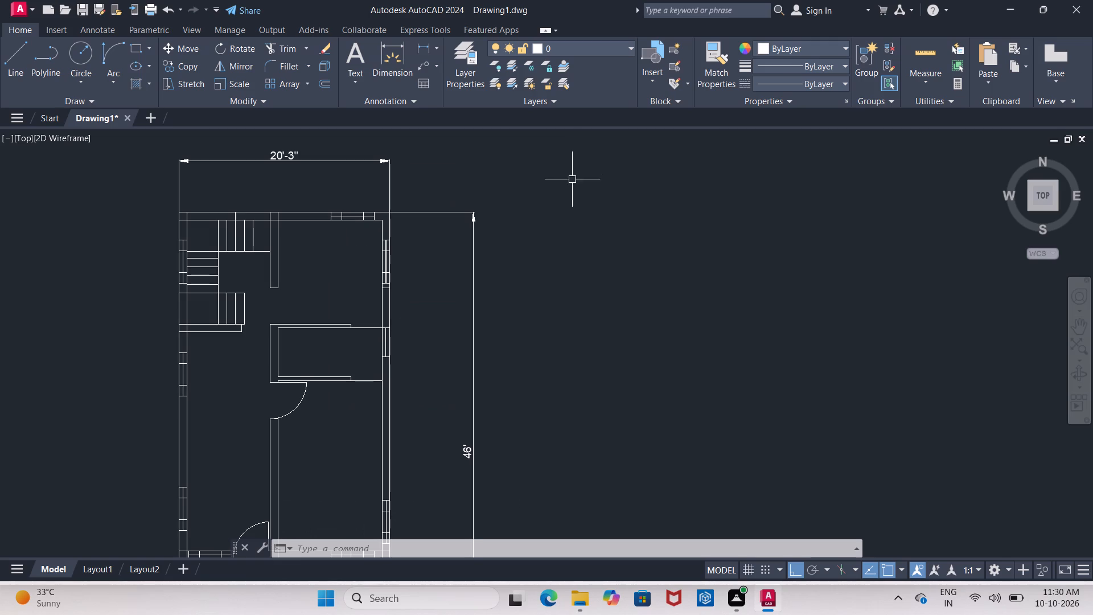
{"action": "middle_click_drag", "start_coordinate": [547, 213], "coordinate": [533, 81]}
{"action": "middle_click_drag", "start_coordinate": [535, 170], "coordinate": [541, 260]}
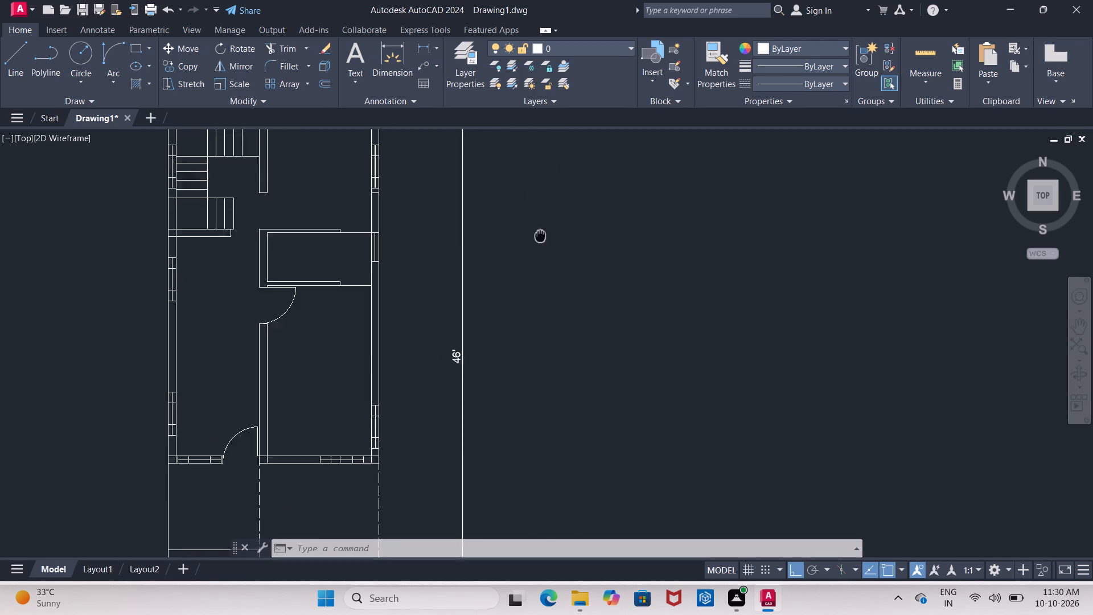
{"action": "middle_click_drag", "start_coordinate": [541, 260], "coordinate": [552, 364]}
{"action": "scroll", "coordinate": [433, 281], "scroll_direction": "up", "scroll_amount": 2}
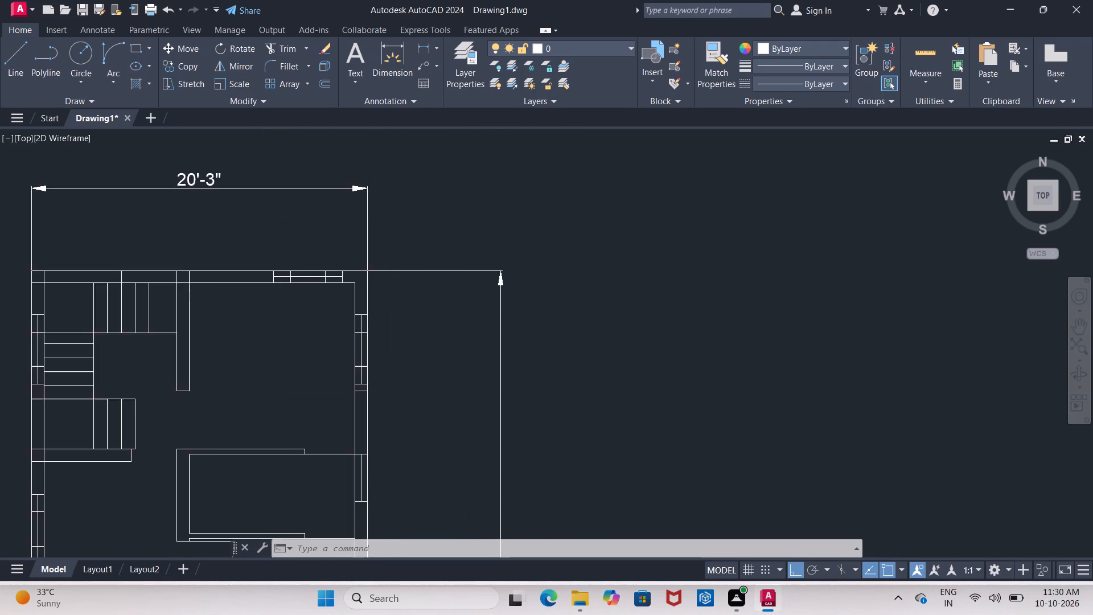
{"action": "scroll", "coordinate": [433, 281], "scroll_direction": "up", "scroll_amount": 1}
{"action": "middle_click_drag", "start_coordinate": [433, 281], "coordinate": [457, 254]}
{"action": "scroll", "coordinate": [458, 253], "scroll_direction": "down", "scroll_amount": 3}
{"action": "middle_click_drag", "start_coordinate": [445, 268], "coordinate": [500, 188]}
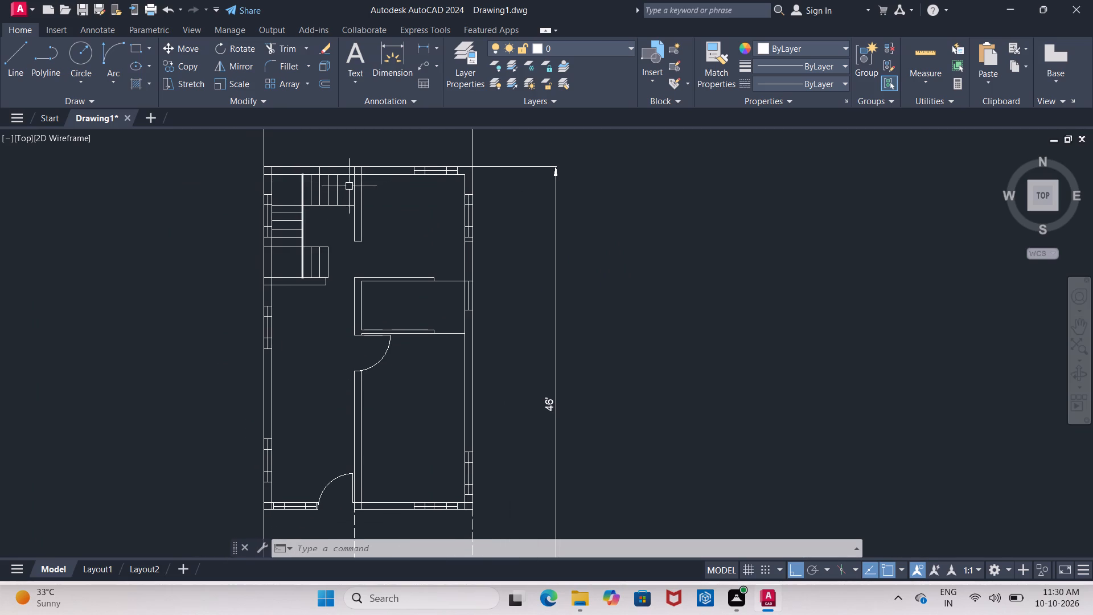
{"action": "scroll", "coordinate": [350, 194], "scroll_direction": "down", "scroll_amount": 1}
{"action": "scroll", "coordinate": [402, 224], "scroll_direction": "down", "scroll_amount": 1}
{"action": "middle_click_drag", "start_coordinate": [384, 210], "coordinate": [292, 160]}
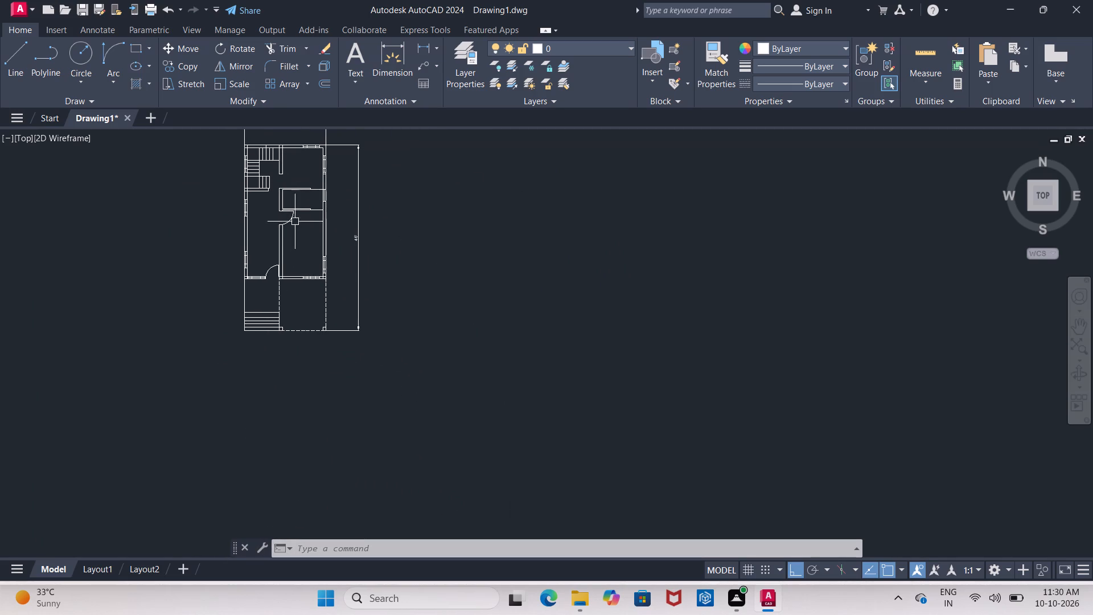
{"action": "scroll", "coordinate": [269, 236], "scroll_direction": "up", "scroll_amount": 2}
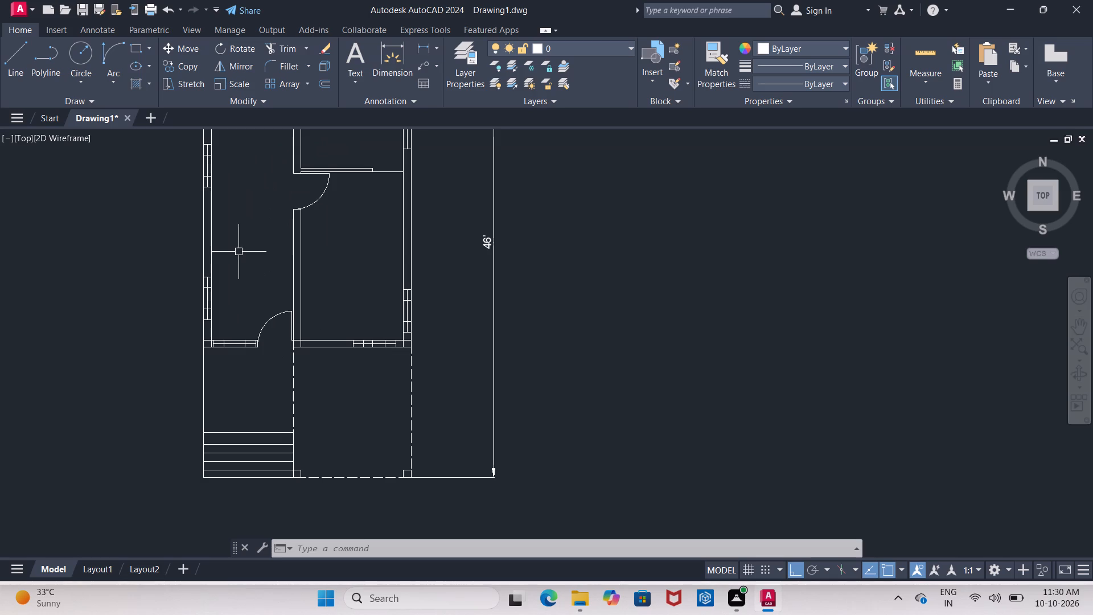
{"action": "middle_click_drag", "start_coordinate": [239, 252], "coordinate": [197, 259]}
{"action": "middle_click_drag", "start_coordinate": [197, 259], "coordinate": [196, 276]}
{"action": "scroll", "coordinate": [196, 277], "scroll_direction": "down", "scroll_amount": 2}
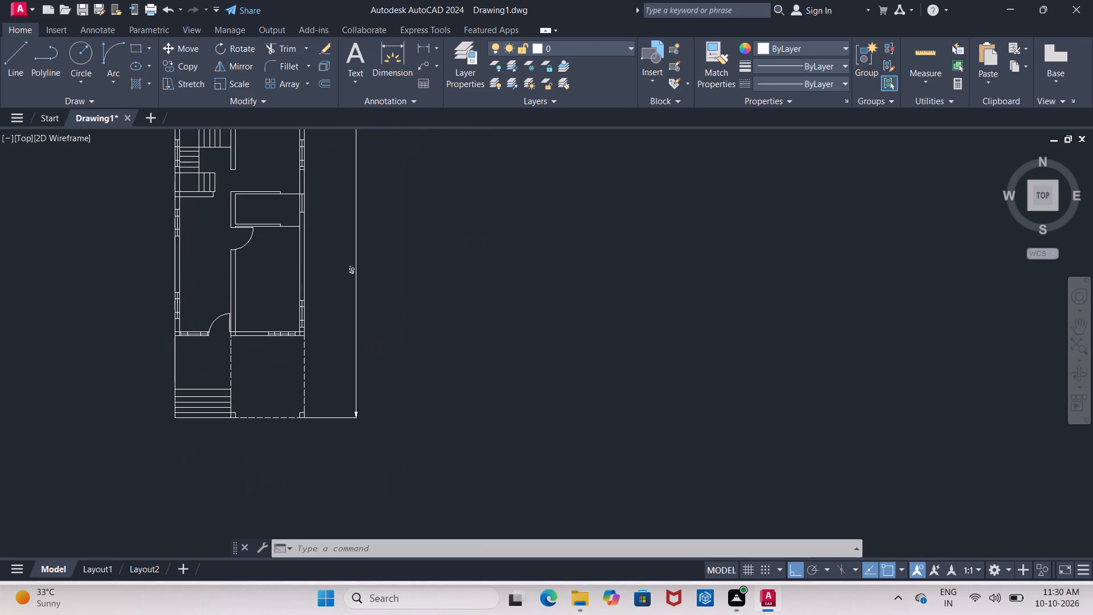
{"action": "middle_click_drag", "start_coordinate": [196, 278], "coordinate": [179, 282]}
Copy the whole floor plan, without its two overall dimensions, horizontally to a clear spot right of the original.
{"action": "left_click_drag", "start_coordinate": [137, 186], "coordinate": [157, 191]}
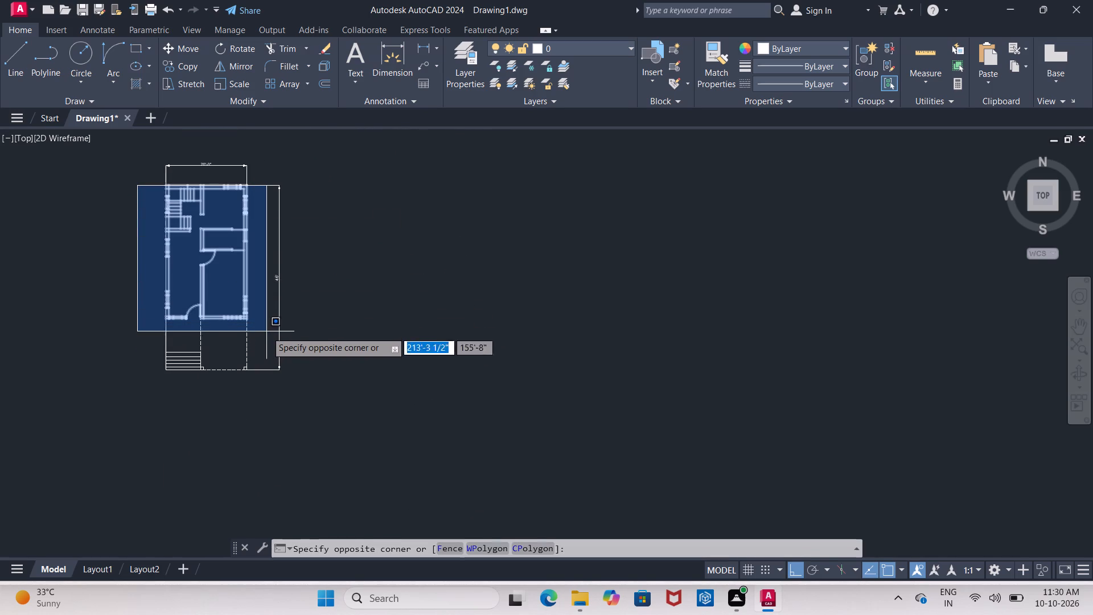
{"action": "left_click", "coordinate": [266, 374]}
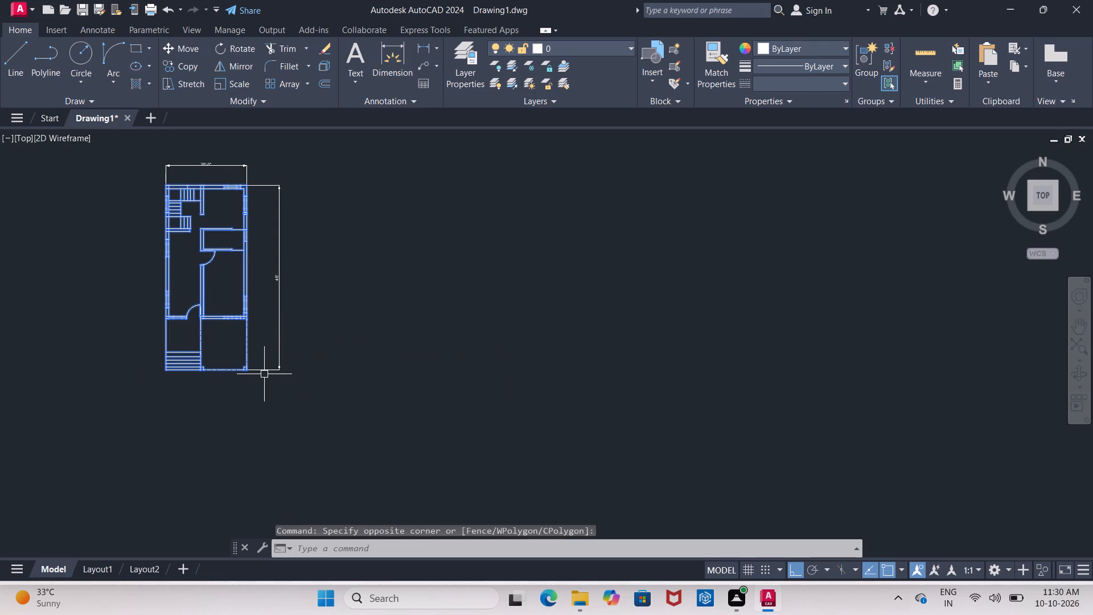
{"action": "left_click", "coordinate": [179, 67]}
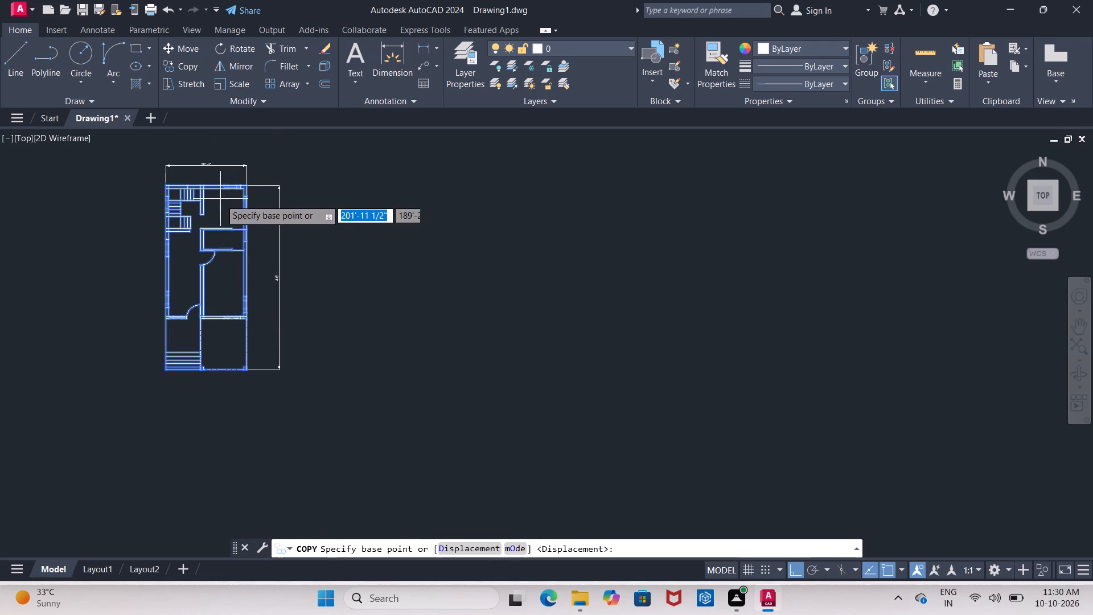
{"action": "left_click", "coordinate": [204, 187]}
{"action": "middle_click_drag", "start_coordinate": [405, 190], "coordinate": [302, 202]}
{"action": "left_click", "coordinate": [396, 195]}
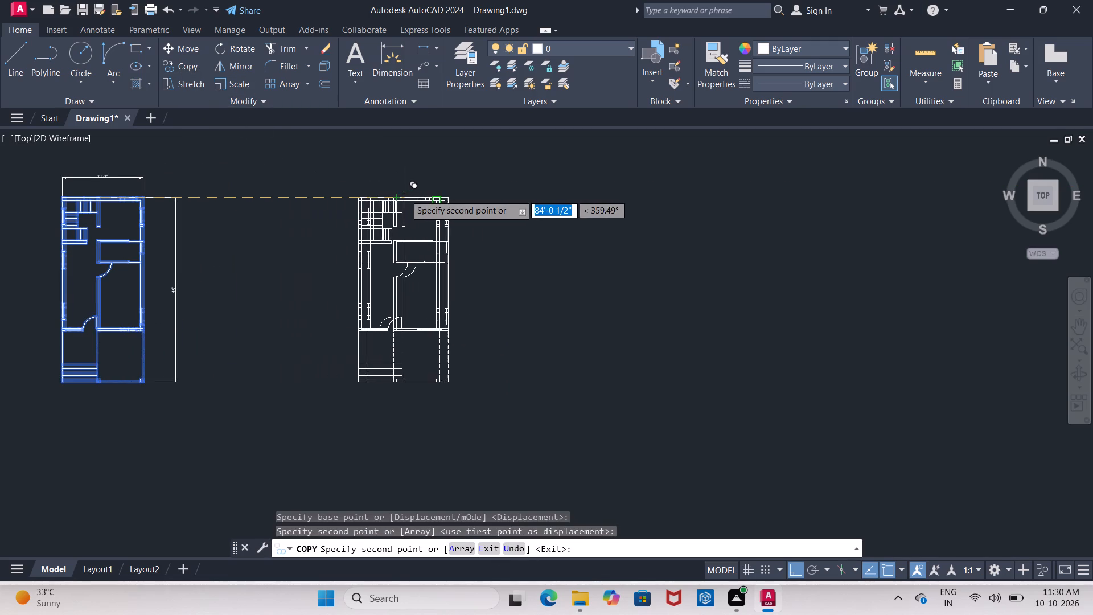
{"action": "key", "text": "Escape"}
Add horizontal single-line text KITCHEN, about 1' high, in the original plan's upper-right room.
{"action": "middle_click_drag", "start_coordinate": [290, 220], "coordinate": [499, 154]}
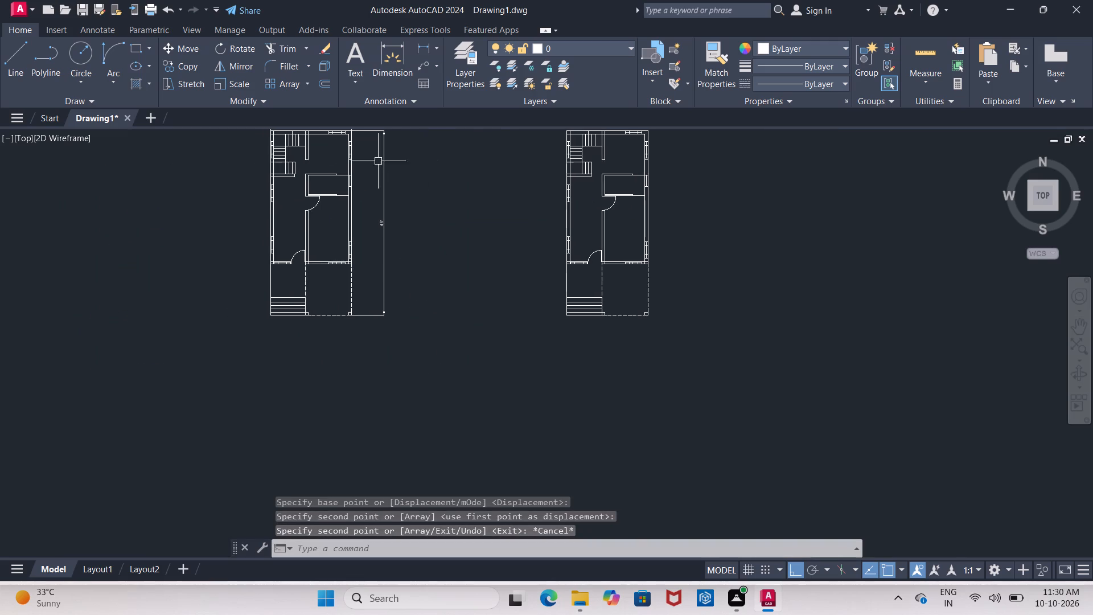
{"action": "scroll", "coordinate": [326, 163], "scroll_direction": "up", "scroll_amount": 2}
{"action": "middle_click_drag", "start_coordinate": [326, 162], "coordinate": [332, 229]}
{"action": "scroll", "coordinate": [332, 231], "scroll_direction": "down", "scroll_amount": 1}
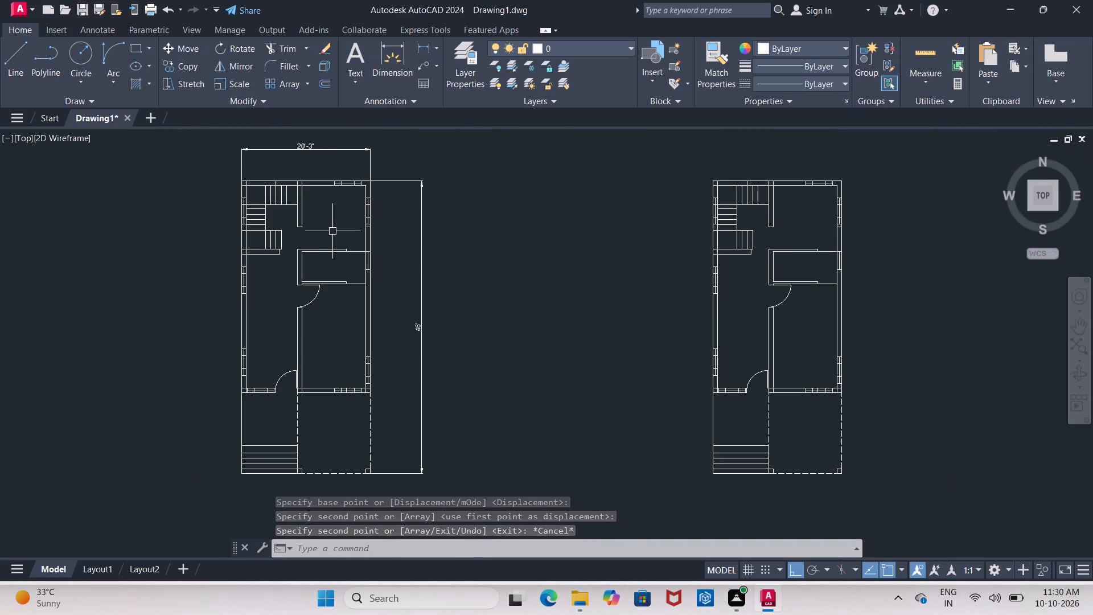
{"action": "key", "text": "Escape"}
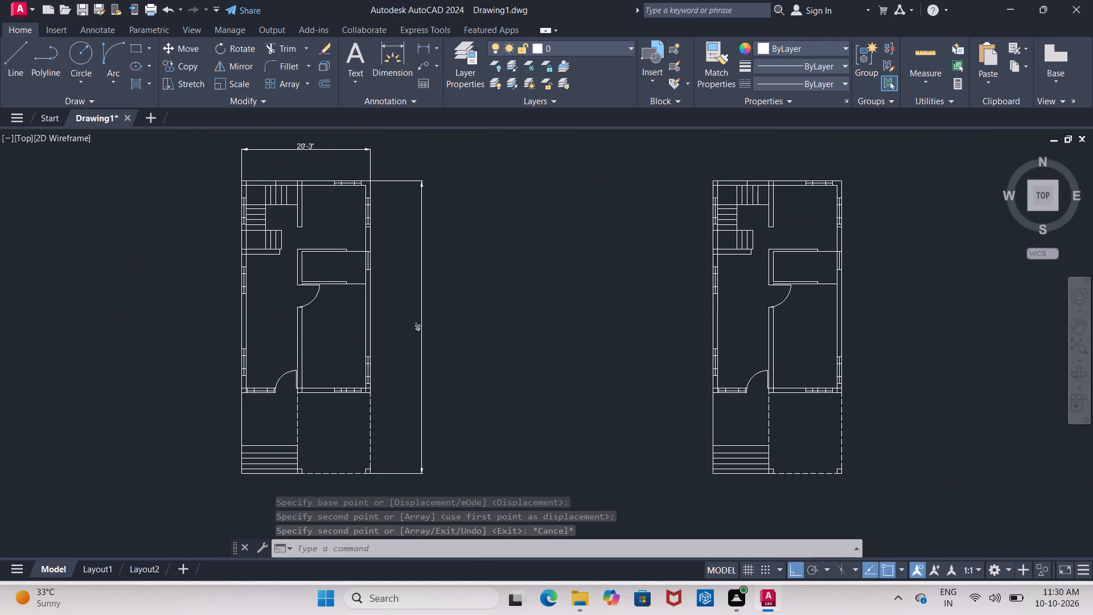
{"action": "scroll", "coordinate": [332, 231], "scroll_direction": "up", "scroll_amount": 2}
{"action": "middle_click_drag", "start_coordinate": [332, 231], "coordinate": [284, 290]}
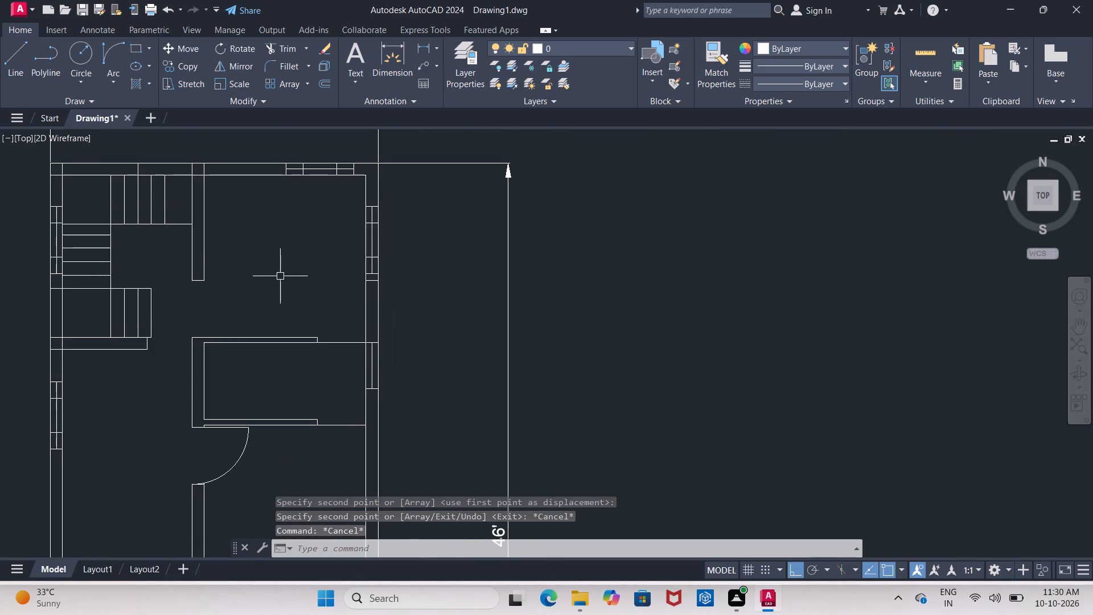
{"action": "type", "text": "dt"}
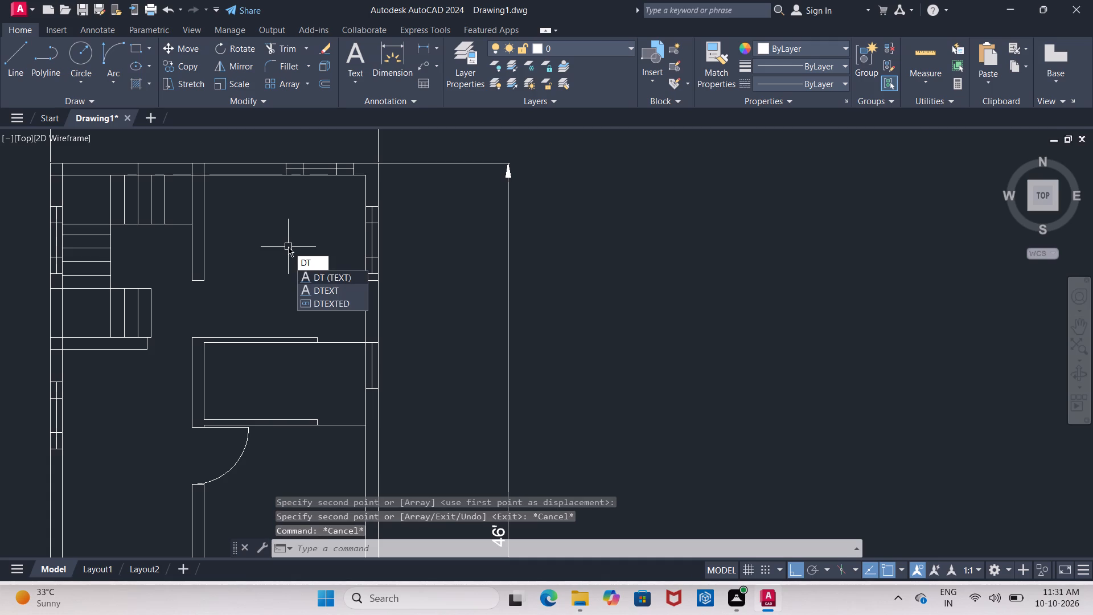
{"action": "key", "text": "Return"}
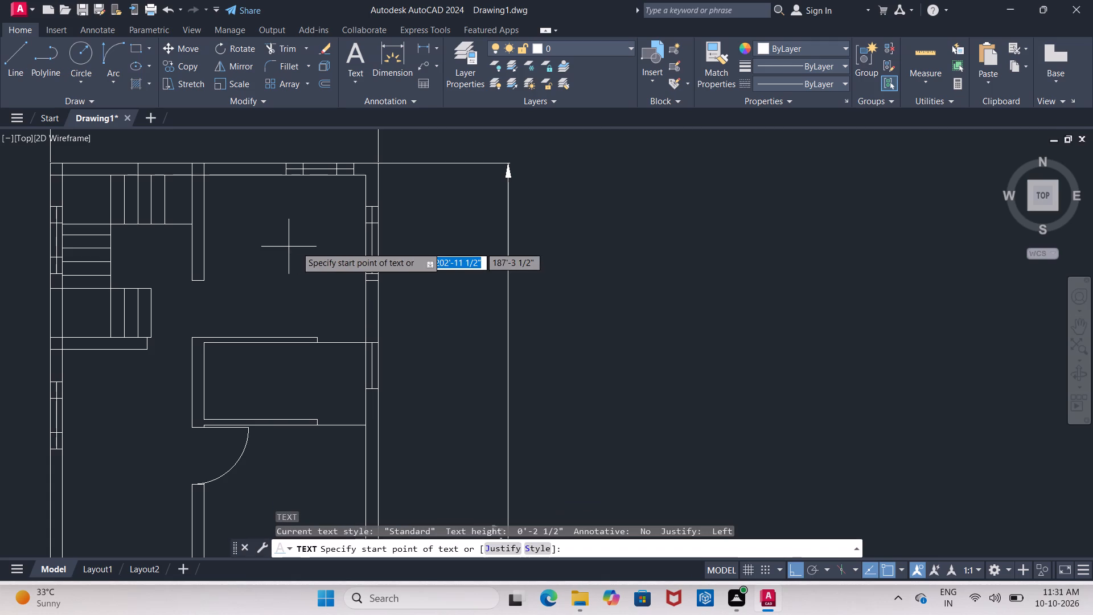
{"action": "left_click", "coordinate": [232, 237]}
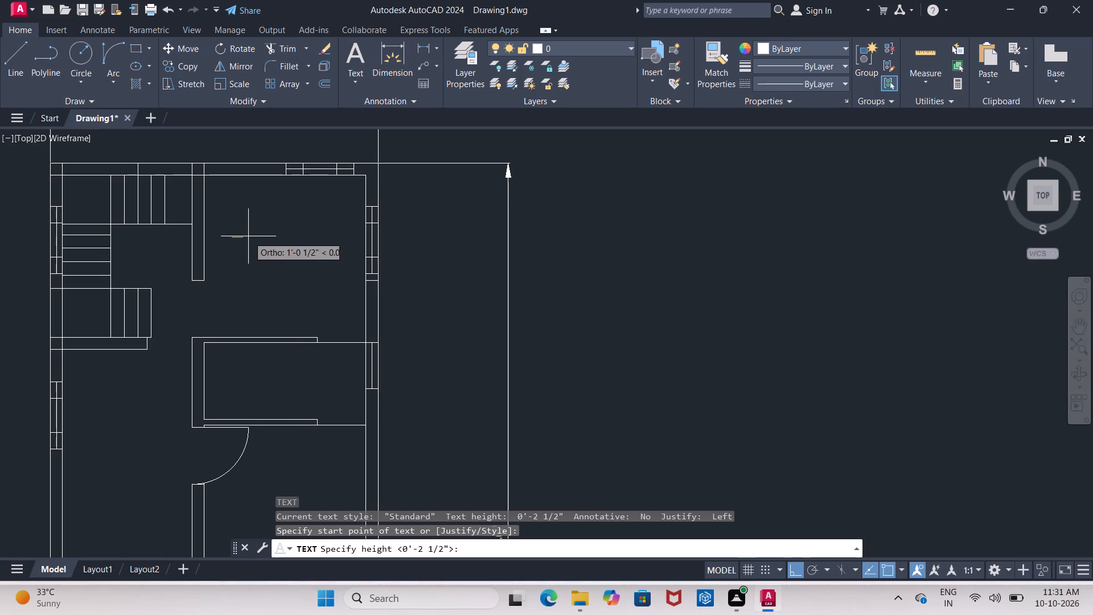
{"action": "left_click", "coordinate": [248, 236]}
{"action": "left_click", "coordinate": [248, 236]}
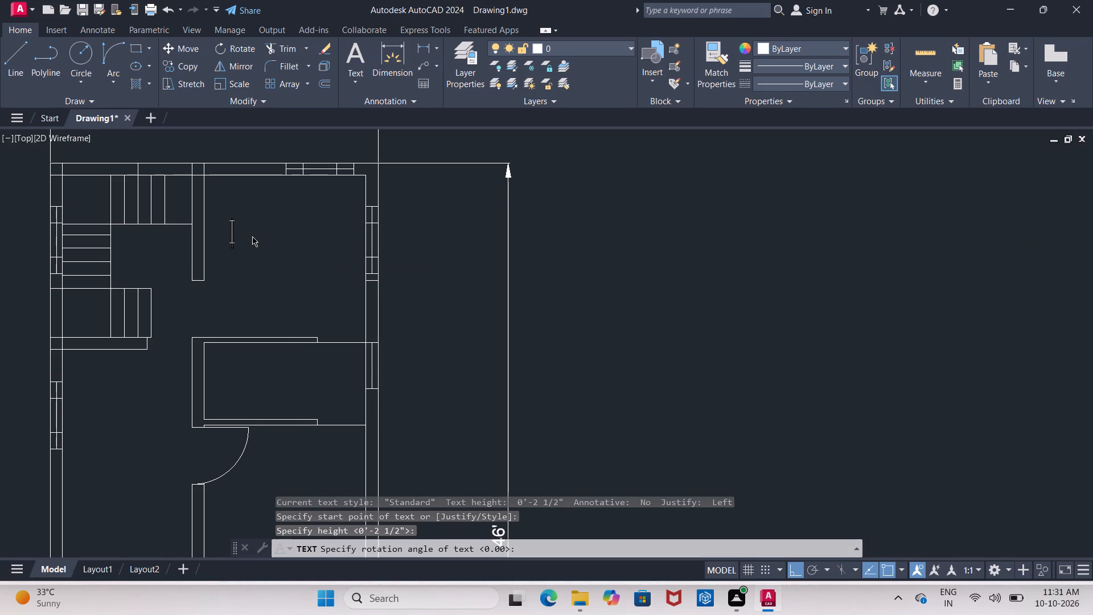
{"action": "type", "text": "ki"}
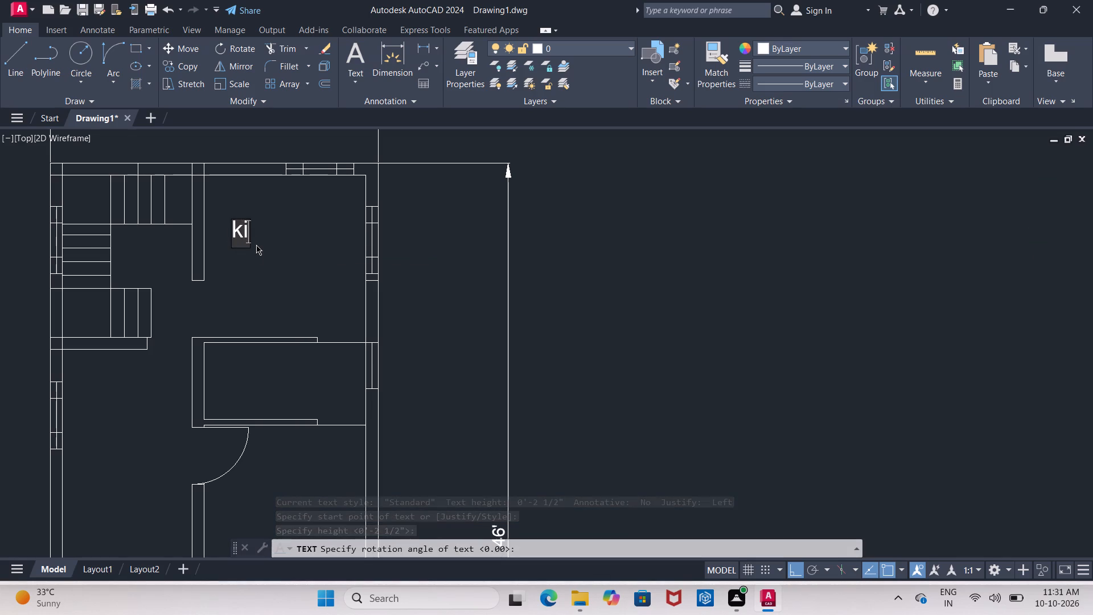
{"action": "key", "text": "BackSpace"}
{"action": "key", "text": "BackSpace"}
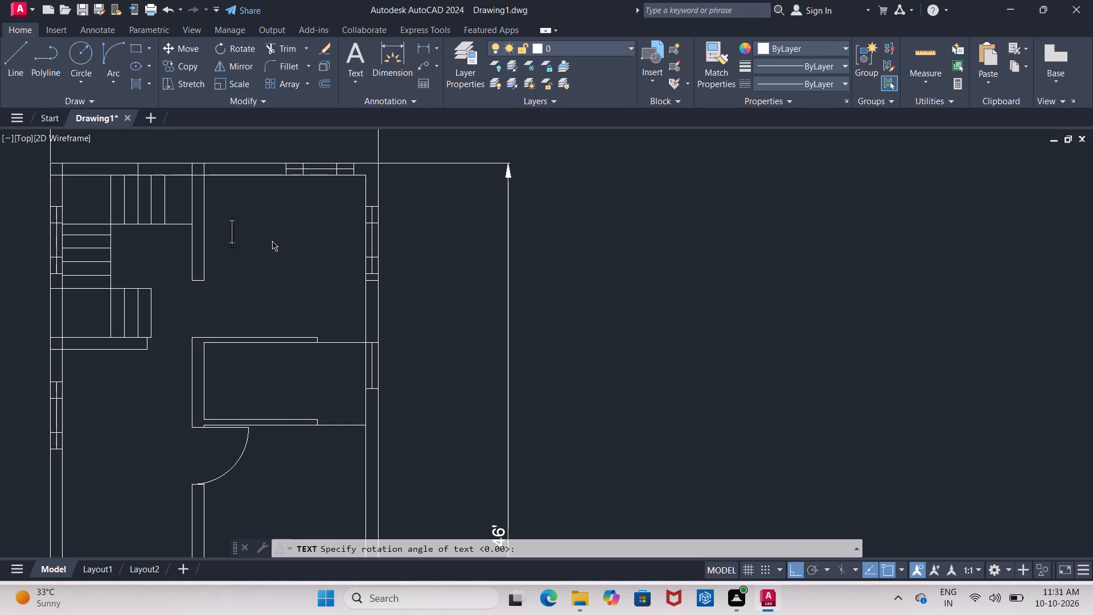
{"action": "type", "text": "KIT"}
{"action": "type", "text": "CH"}
{"action": "type", "text": "EN"}
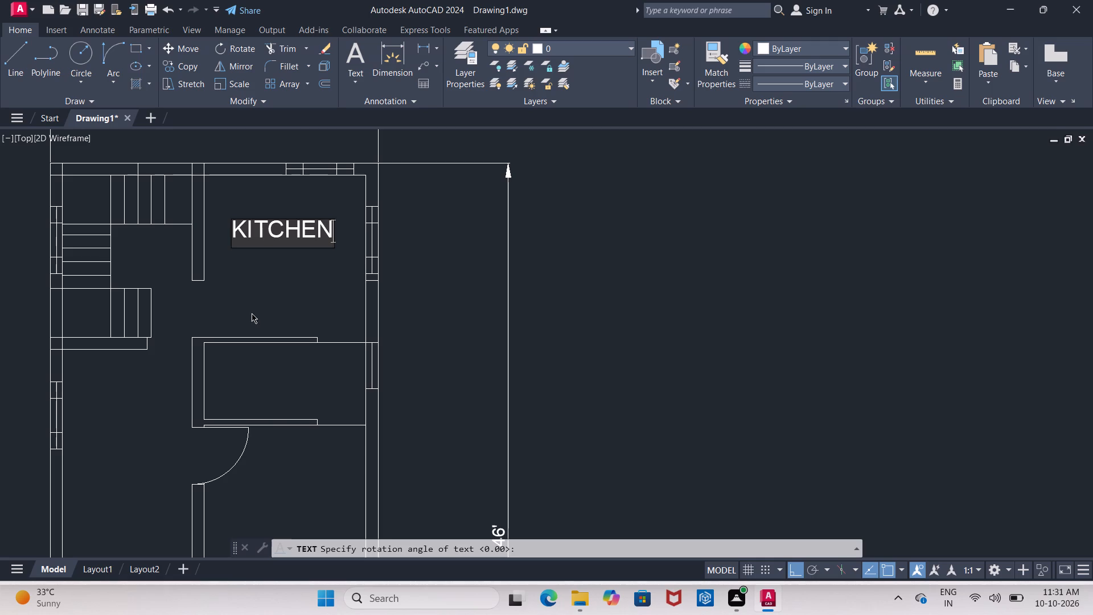
{"action": "key", "text": "Return"}
Add the room size 10'X10' as a second text line centred beneath KITCHEN.
{"action": "key", "text": "space"}
{"action": "key", "text": "space"}
{"action": "type", "text": "10'"}
{"action": "key", "text": "x"}
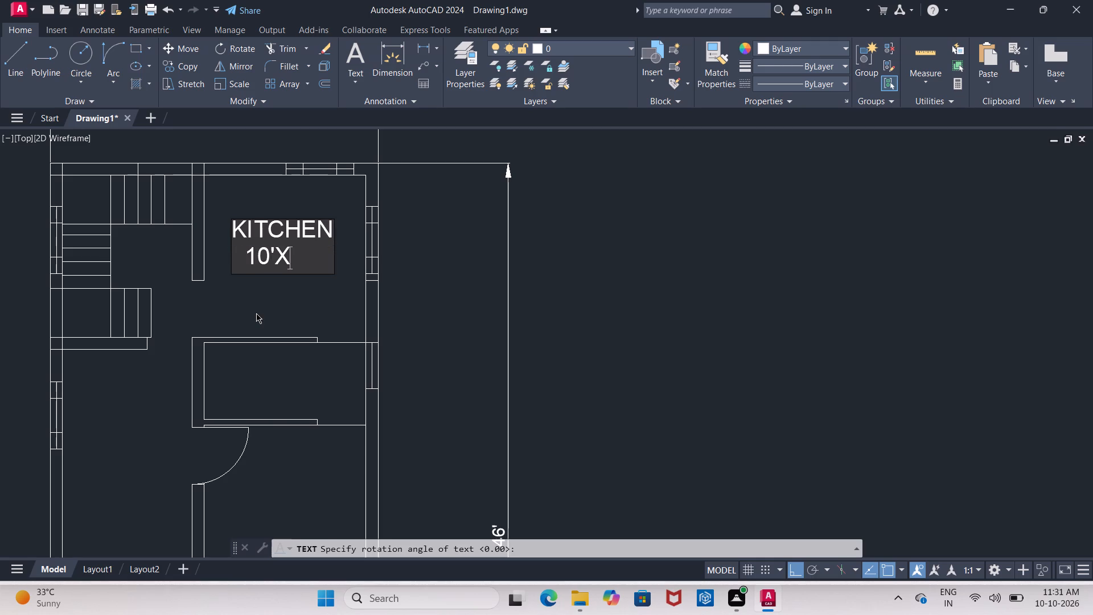
{"action": "type", "text": "10'"}
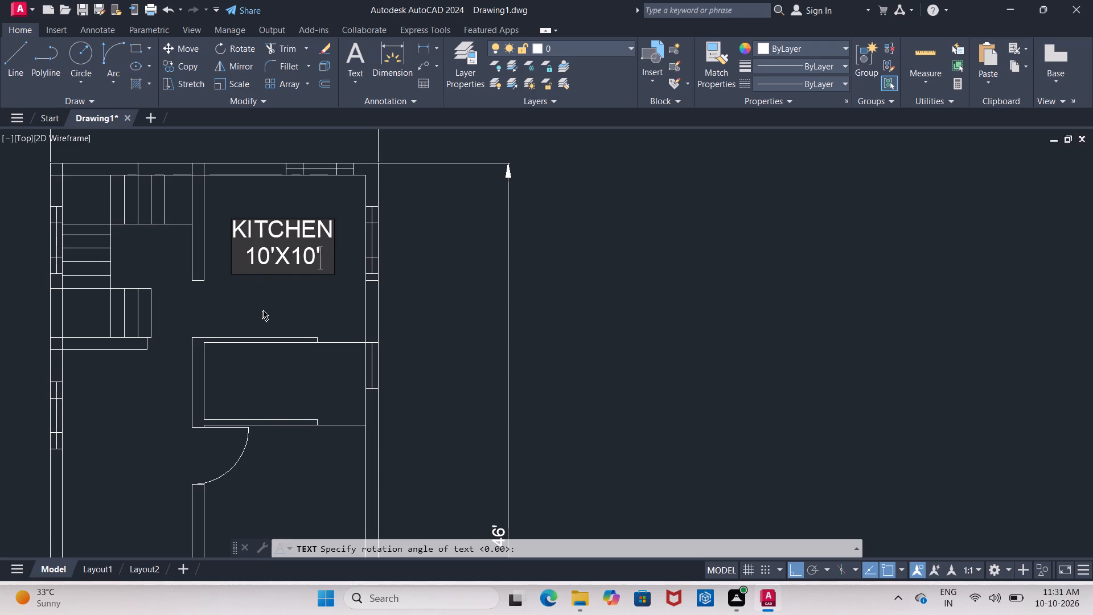
{"action": "left_click", "coordinate": [269, 304]}
{"action": "key", "text": "Escape"}
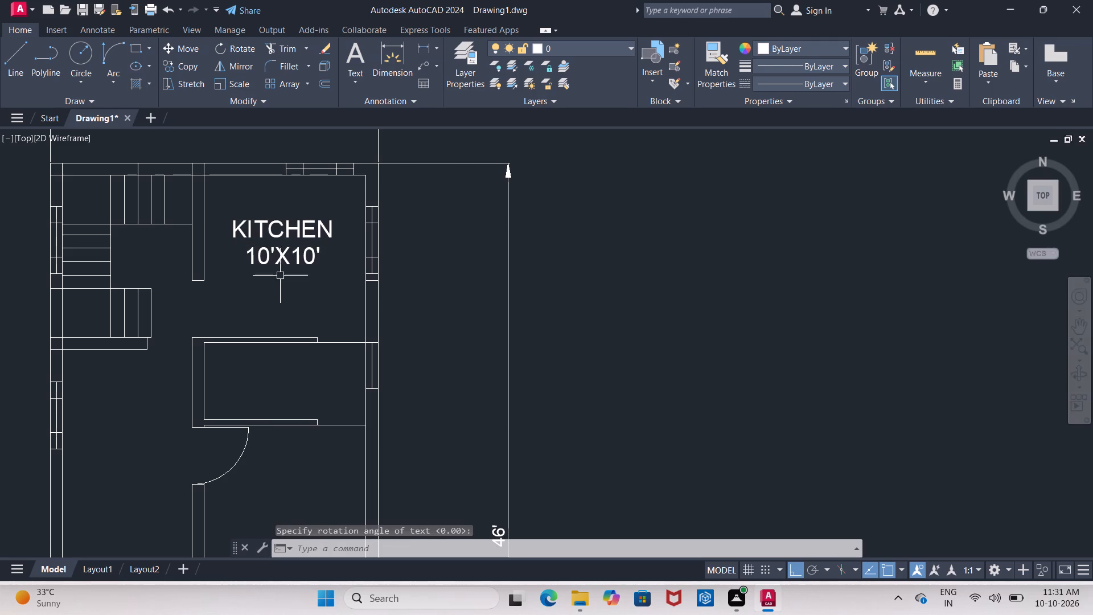
Copy both lines of the kitchen label from a point between them, with Ortho off, onto the original plan's staircase area.
{"action": "left_click", "coordinate": [274, 228]}
{"action": "left_click", "coordinate": [290, 253]}
{"action": "scroll", "coordinate": [297, 259], "scroll_direction": "down", "scroll_amount": 2}
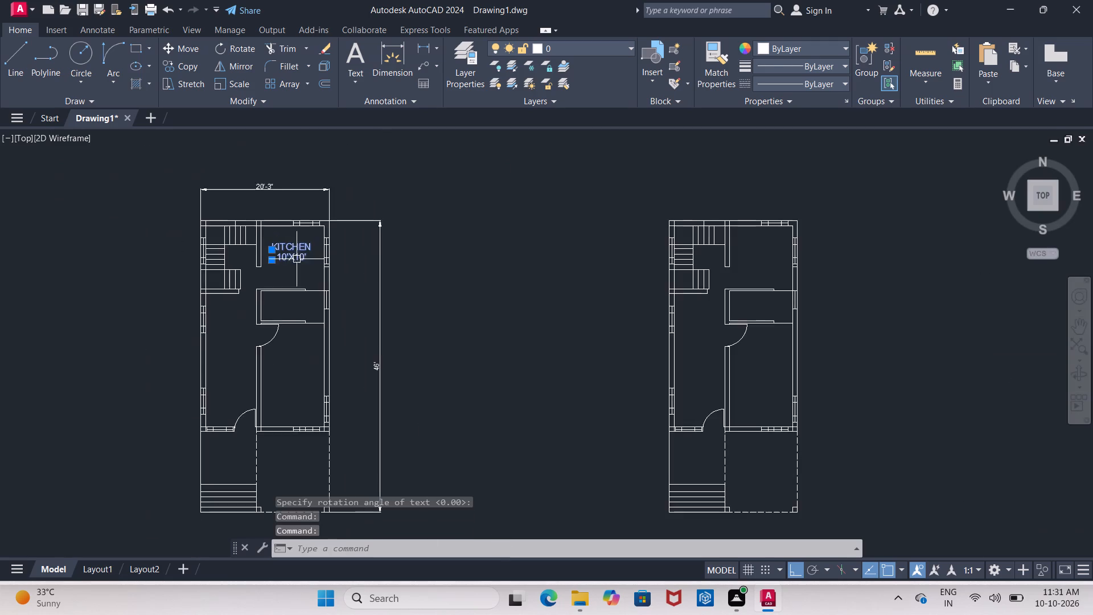
{"action": "scroll", "coordinate": [300, 272], "scroll_direction": "down", "scroll_amount": 1}
{"action": "middle_click_drag", "start_coordinate": [302, 276], "coordinate": [273, 222]}
{"action": "scroll", "coordinate": [270, 225], "scroll_direction": "up", "scroll_amount": 2}
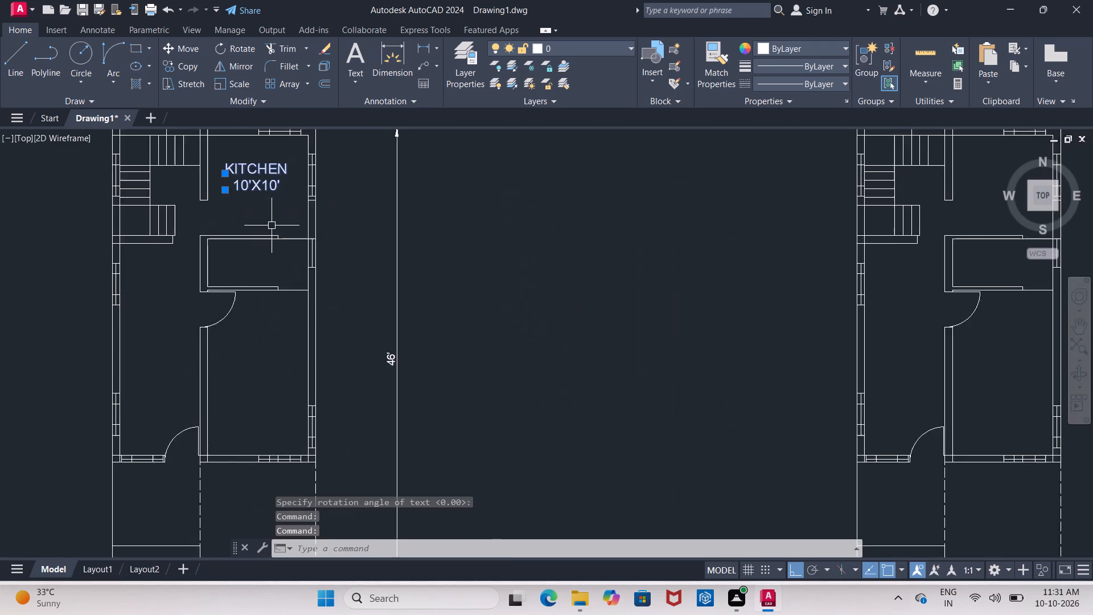
{"action": "middle_click_drag", "start_coordinate": [280, 227], "coordinate": [308, 264]}
{"action": "left_click", "coordinate": [190, 68]}
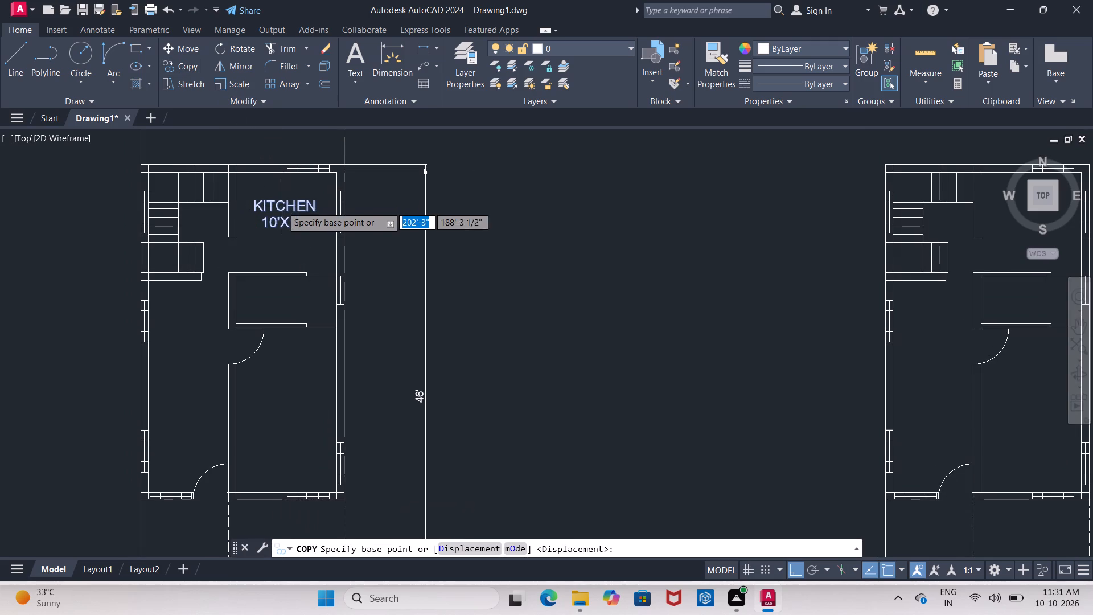
{"action": "scroll", "coordinate": [285, 218], "scroll_direction": "up", "scroll_amount": 2}
{"action": "middle_click_drag", "start_coordinate": [285, 218], "coordinate": [307, 215]}
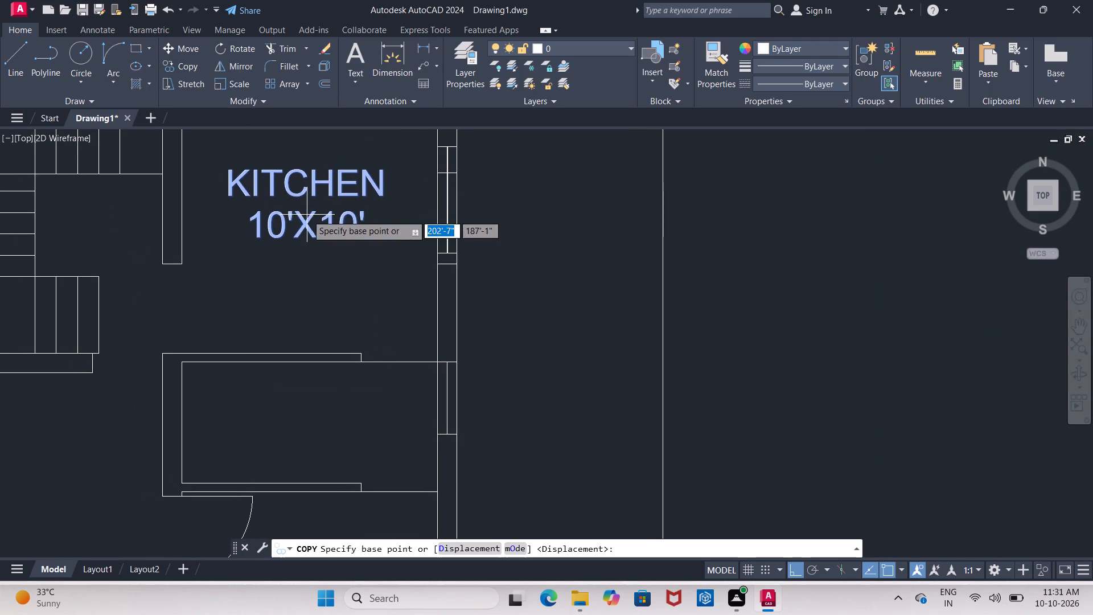
{"action": "left_click", "coordinate": [310, 200]}
{"action": "scroll", "coordinate": [137, 236], "scroll_direction": "down", "scroll_amount": 1}
{"action": "middle_click_drag", "start_coordinate": [146, 237], "coordinate": [170, 232]}
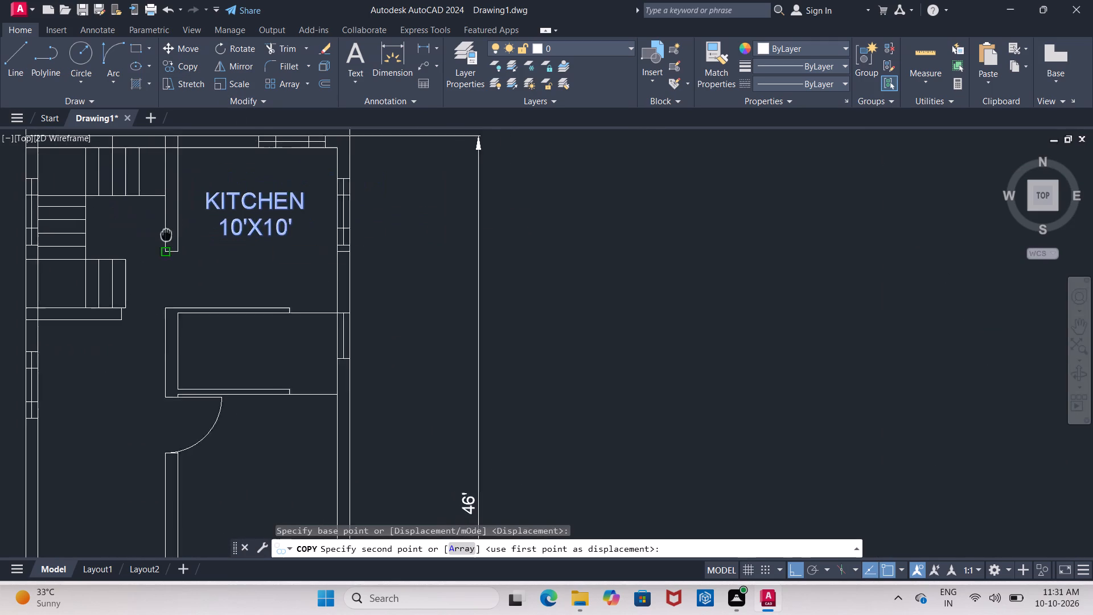
{"action": "middle_click_drag", "start_coordinate": [170, 232], "coordinate": [170, 232]}
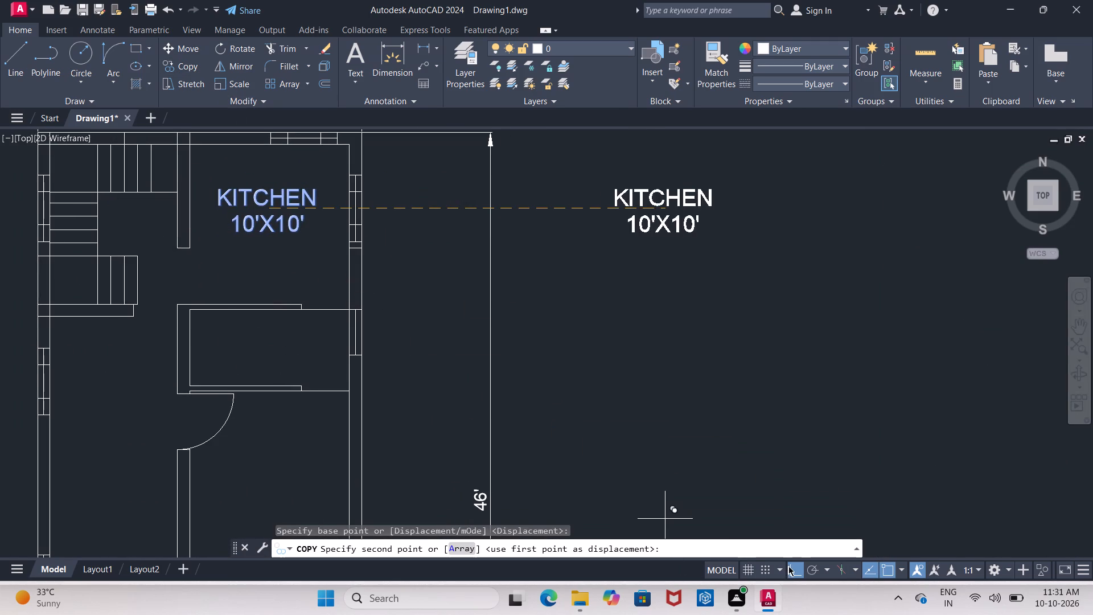
{"action": "left_click", "coordinate": [788, 566]}
{"action": "scroll", "coordinate": [170, 257], "scroll_direction": "up", "scroll_amount": 2}
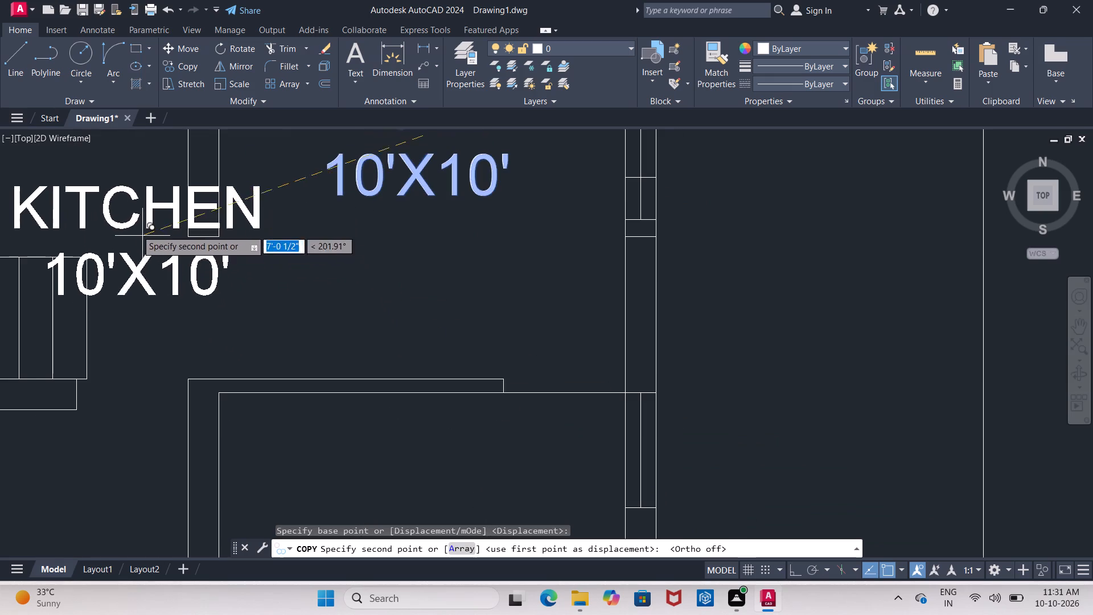
{"action": "scroll", "coordinate": [131, 227], "scroll_direction": "down", "scroll_amount": 2}
{"action": "scroll", "coordinate": [178, 233], "scroll_direction": "down", "scroll_amount": 1}
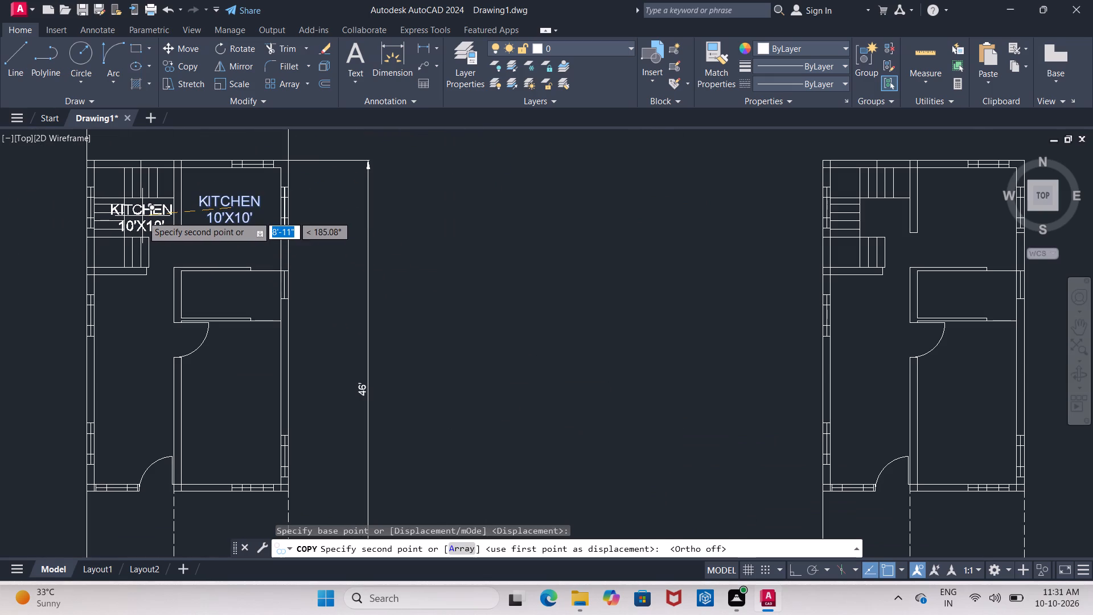
{"action": "left_click", "coordinate": [142, 216]}
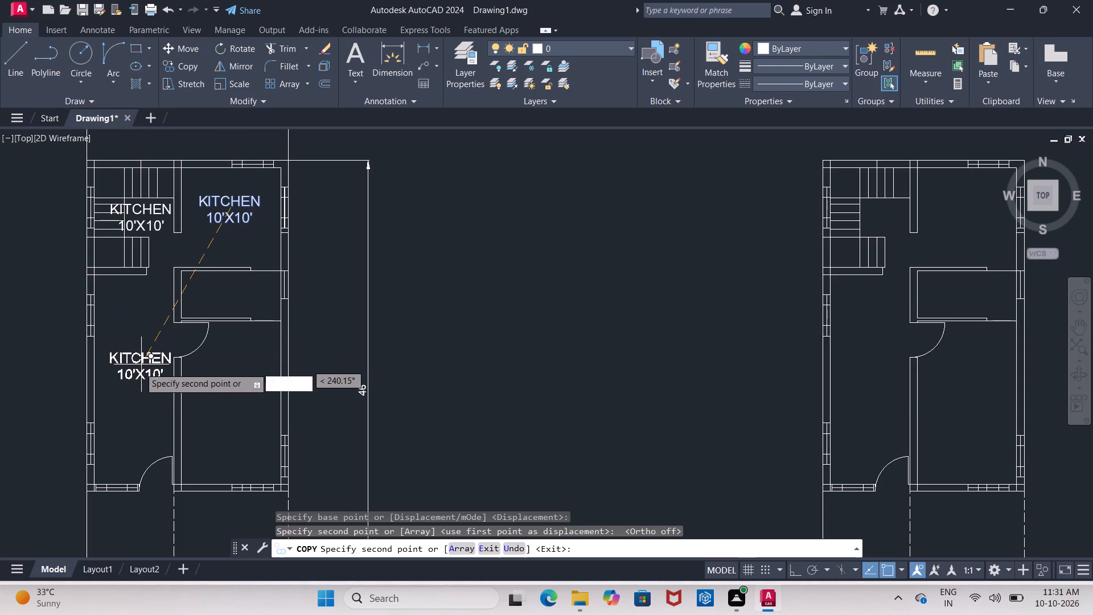
Place label copies in the left hall, lower-right room, small middle room, passage beside the stairs, below the stairs, and beside the inner door.
{"action": "left_click", "coordinate": [130, 374]}
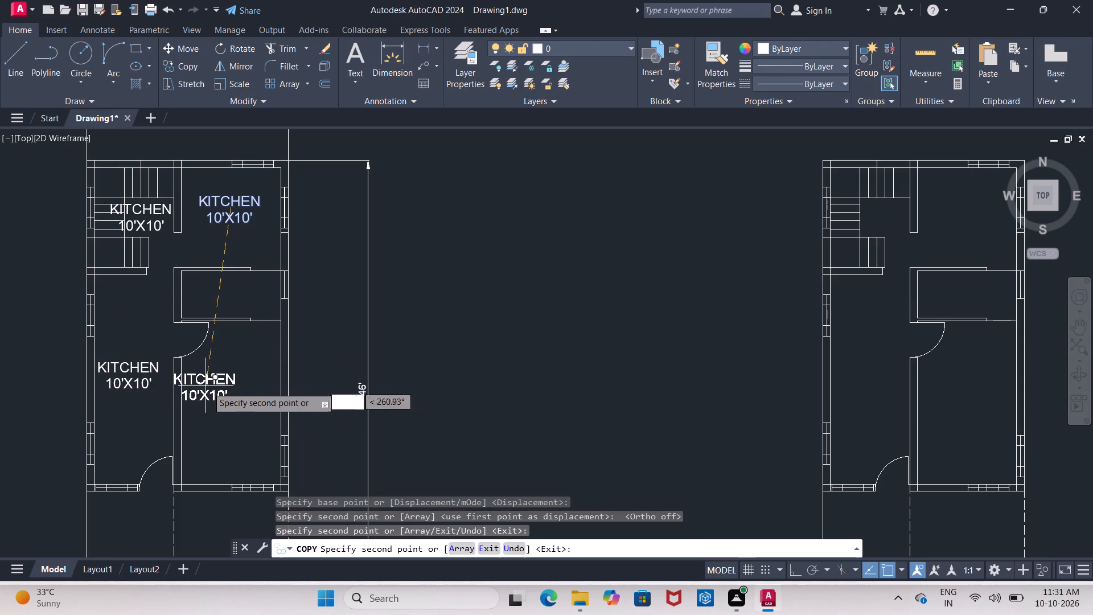
{"action": "left_click", "coordinate": [232, 411]}
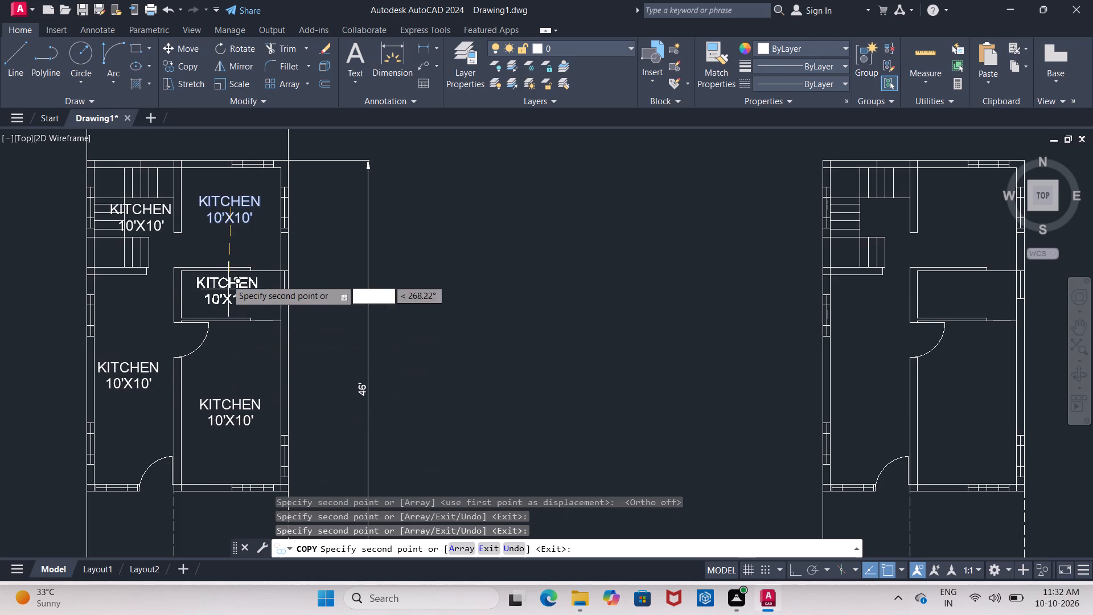
{"action": "left_click", "coordinate": [225, 294]}
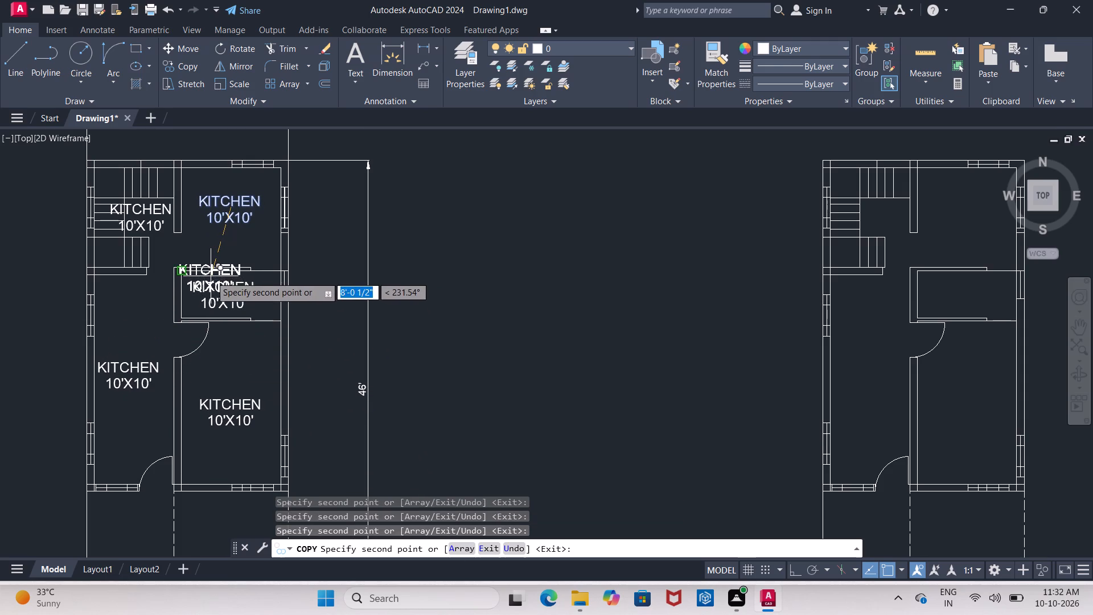
{"action": "left_click", "coordinate": [181, 247]}
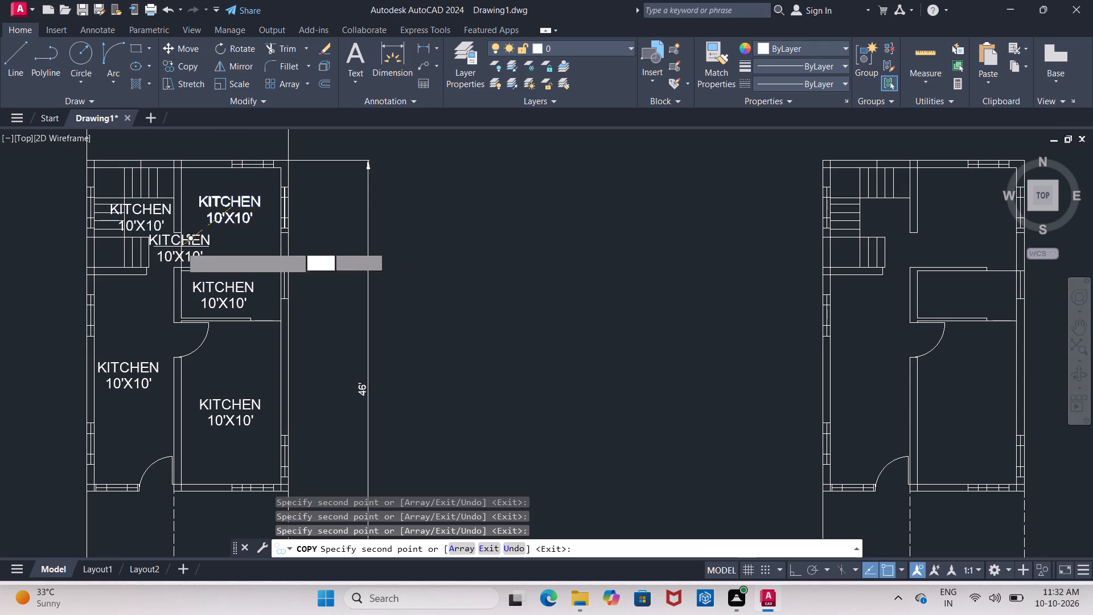
{"action": "left_click", "coordinate": [142, 302]}
{"action": "left_click", "coordinate": [168, 338]}
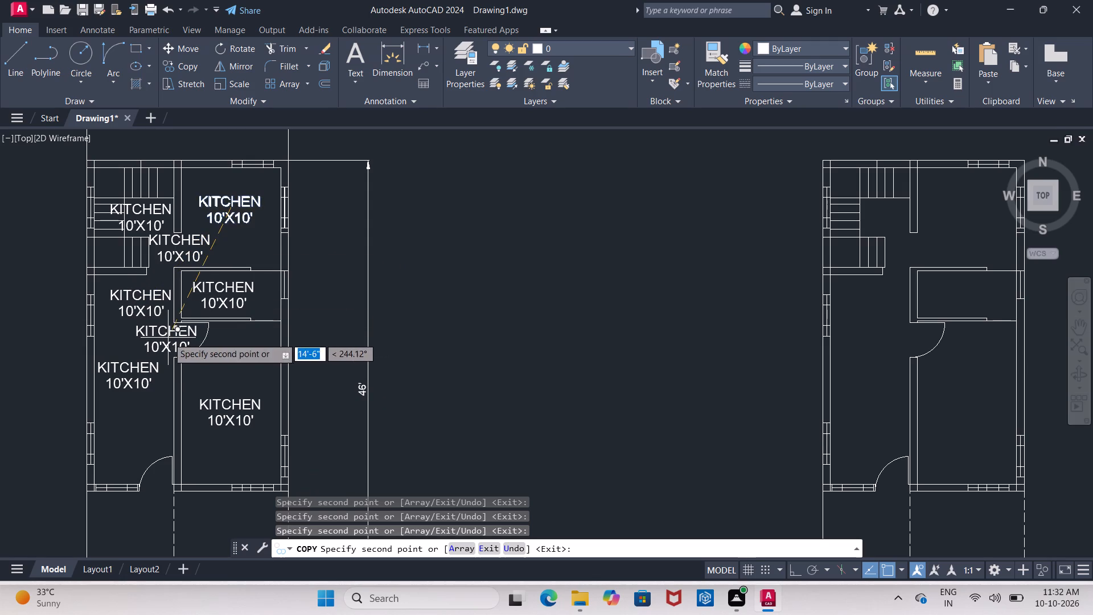
Place further label copies in the front porch, the parking area, and the hall just inside the entrance door.
{"action": "middle_click_drag", "start_coordinate": [213, 363], "coordinate": [214, 236]}
{"action": "scroll", "coordinate": [213, 359], "scroll_direction": "down", "scroll_amount": 1}
{"action": "scroll", "coordinate": [172, 328], "scroll_direction": "up", "scroll_amount": 1}
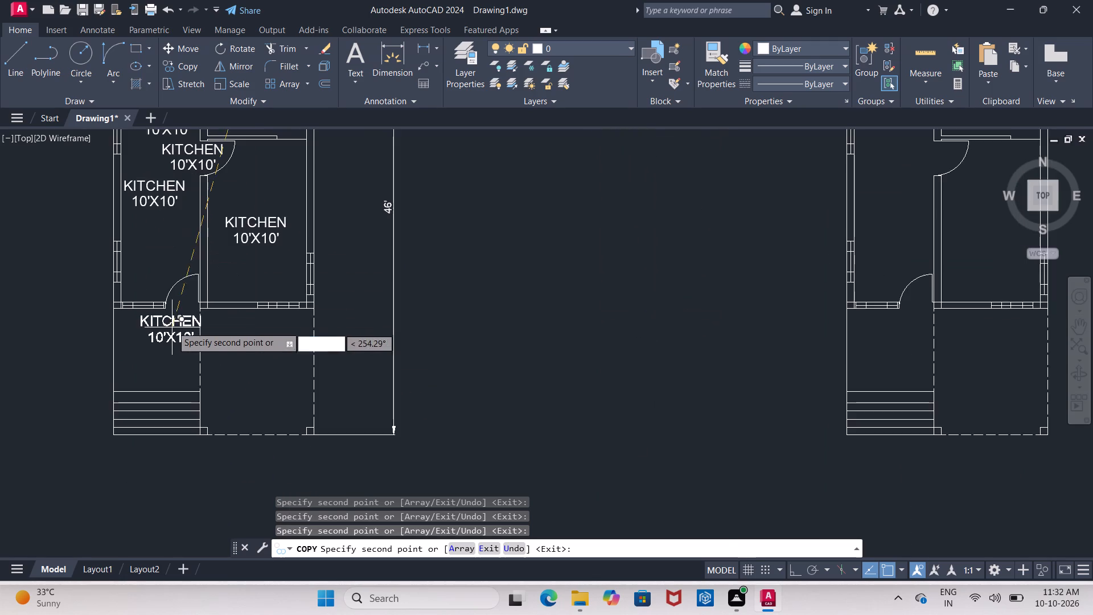
{"action": "scroll", "coordinate": [176, 319], "scroll_direction": "up", "scroll_amount": 2}
{"action": "left_click", "coordinate": [129, 399]}
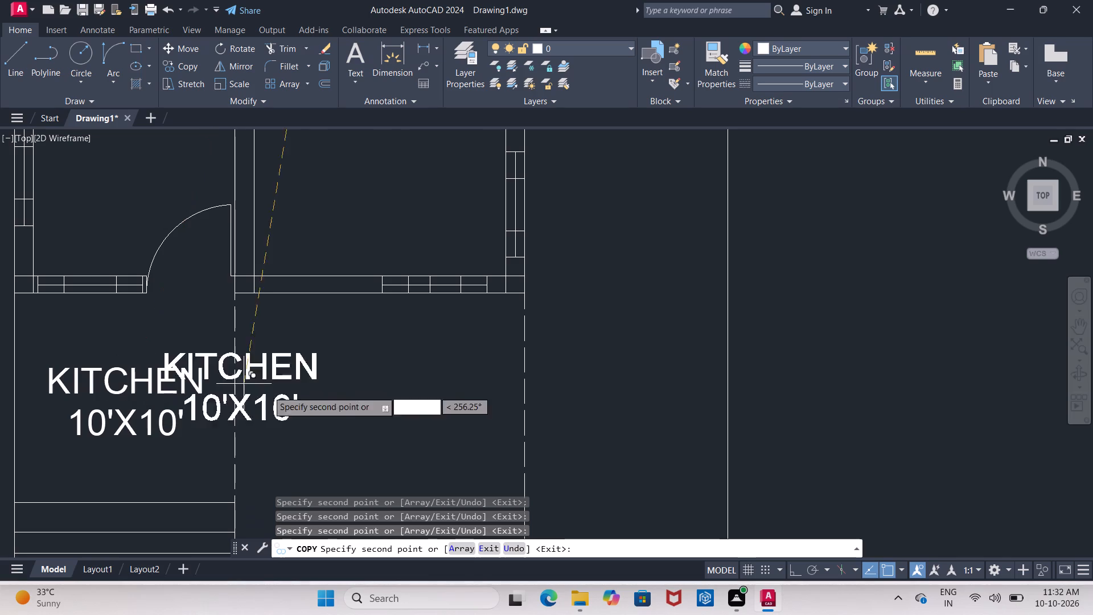
{"action": "left_click", "coordinate": [373, 406]}
{"action": "middle_click_drag", "start_coordinate": [239, 335], "coordinate": [262, 390]}
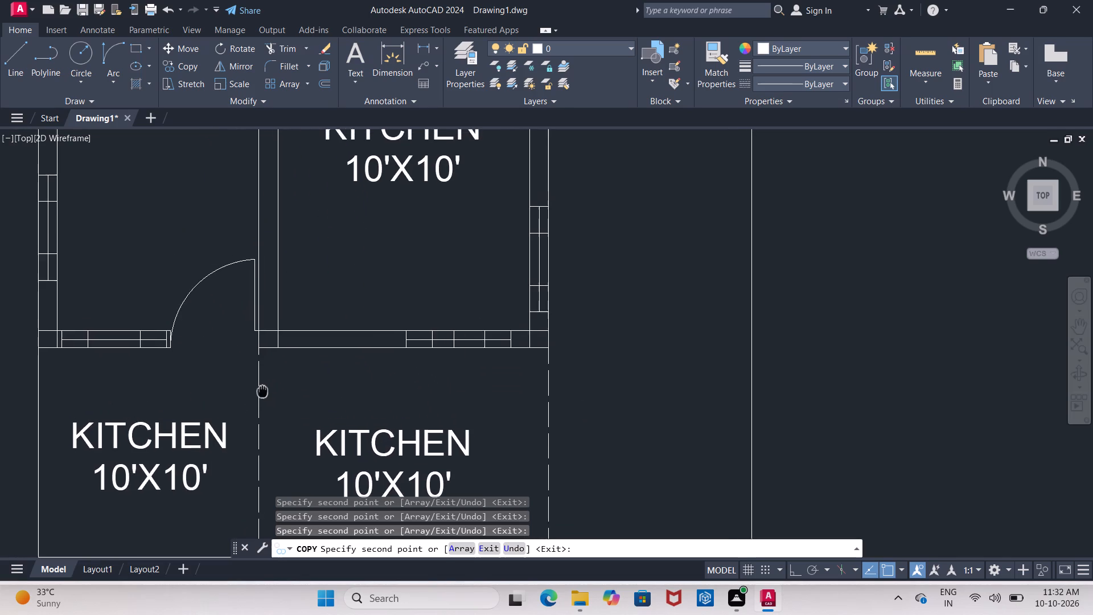
{"action": "middle_click_drag", "start_coordinate": [262, 390], "coordinate": [263, 390]}
{"action": "scroll", "coordinate": [186, 303], "scroll_direction": "down", "scroll_amount": 2}
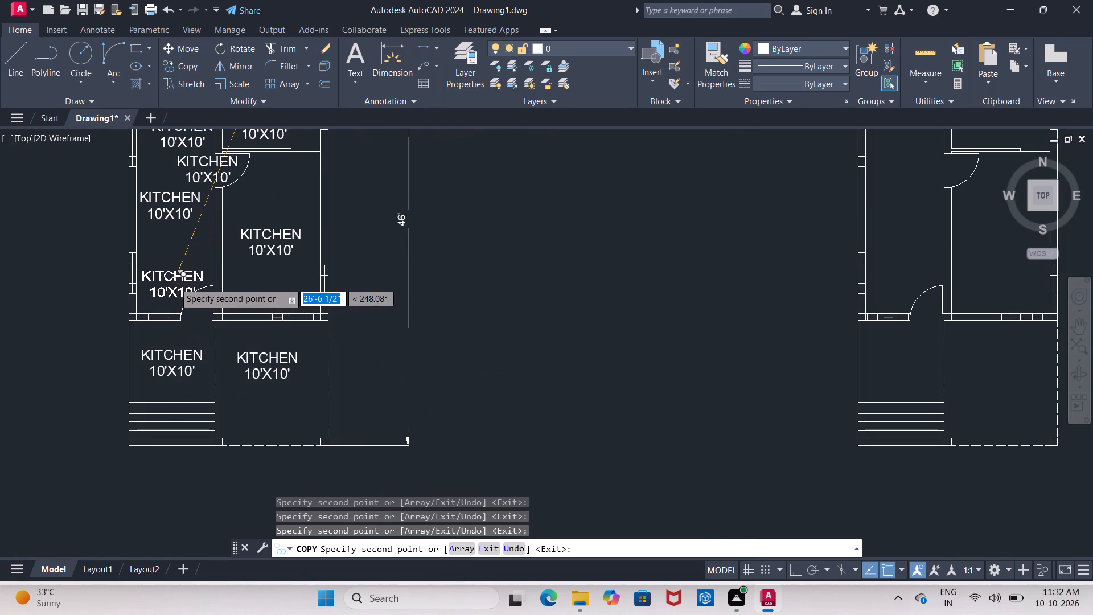
{"action": "scroll", "coordinate": [176, 284], "scroll_direction": "up", "scroll_amount": 2}
{"action": "left_click", "coordinate": [167, 273]}
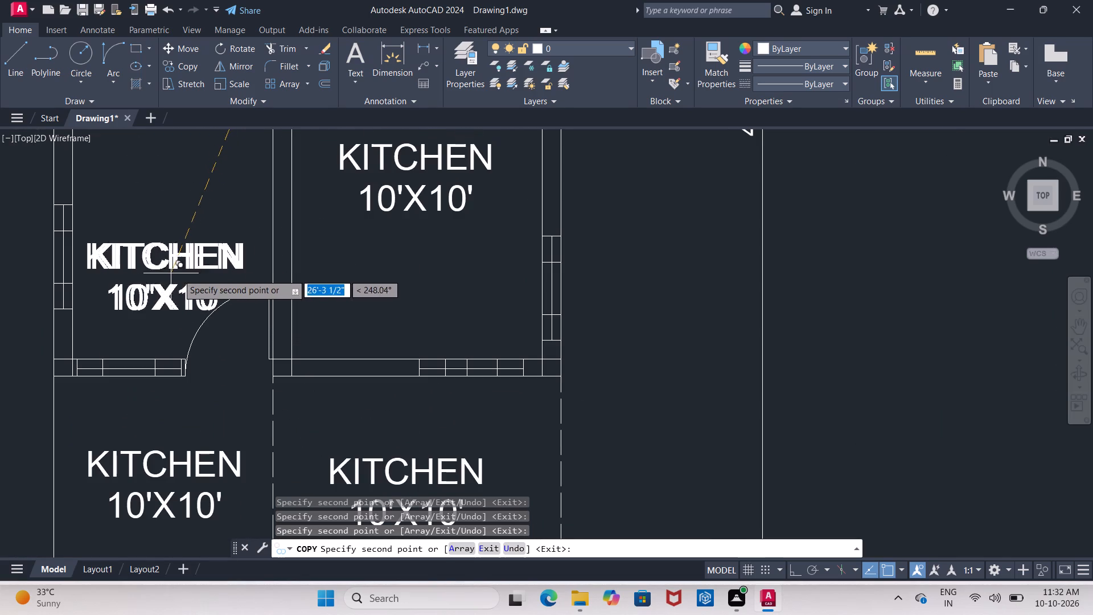
{"action": "scroll", "coordinate": [190, 278], "scroll_direction": "down", "scroll_amount": 2}
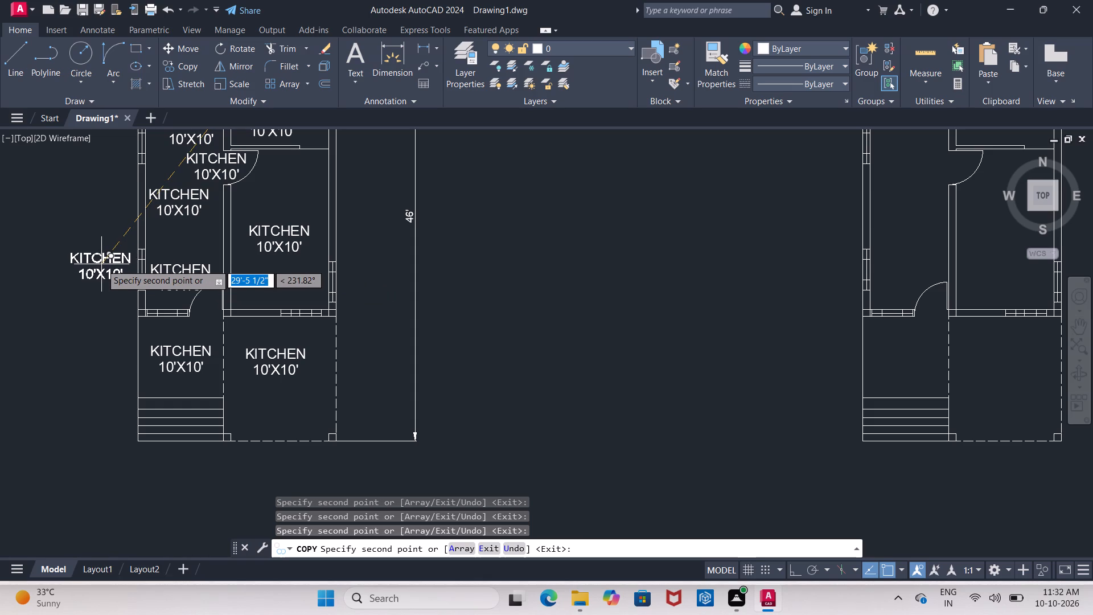
Place further label copies outside the left wall, below the lower-right room's front window, and above the kitchen's top window, ending the copy.
{"action": "left_click", "coordinate": [101, 264]}
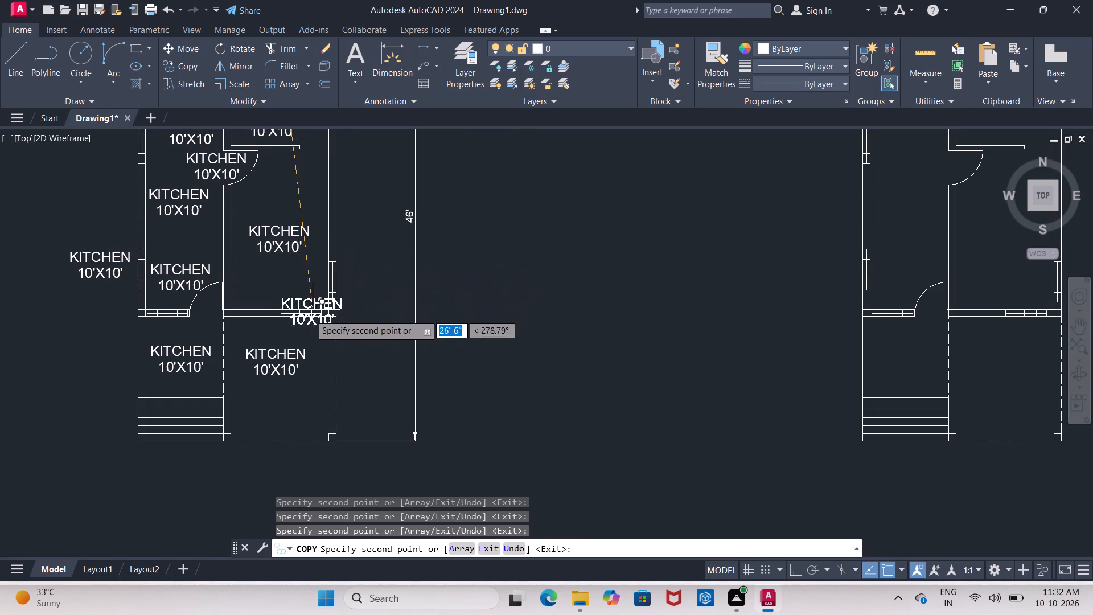
{"action": "scroll", "coordinate": [305, 327], "scroll_direction": "up", "scroll_amount": 2}
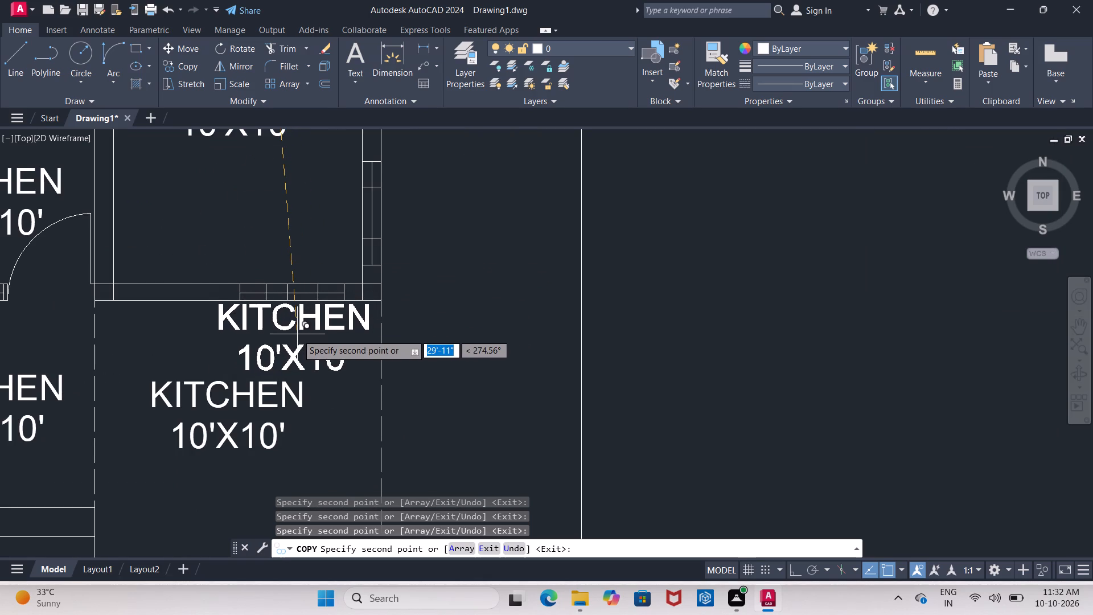
{"action": "left_click", "coordinate": [297, 334]}
{"action": "scroll", "coordinate": [280, 296], "scroll_direction": "down", "scroll_amount": 4}
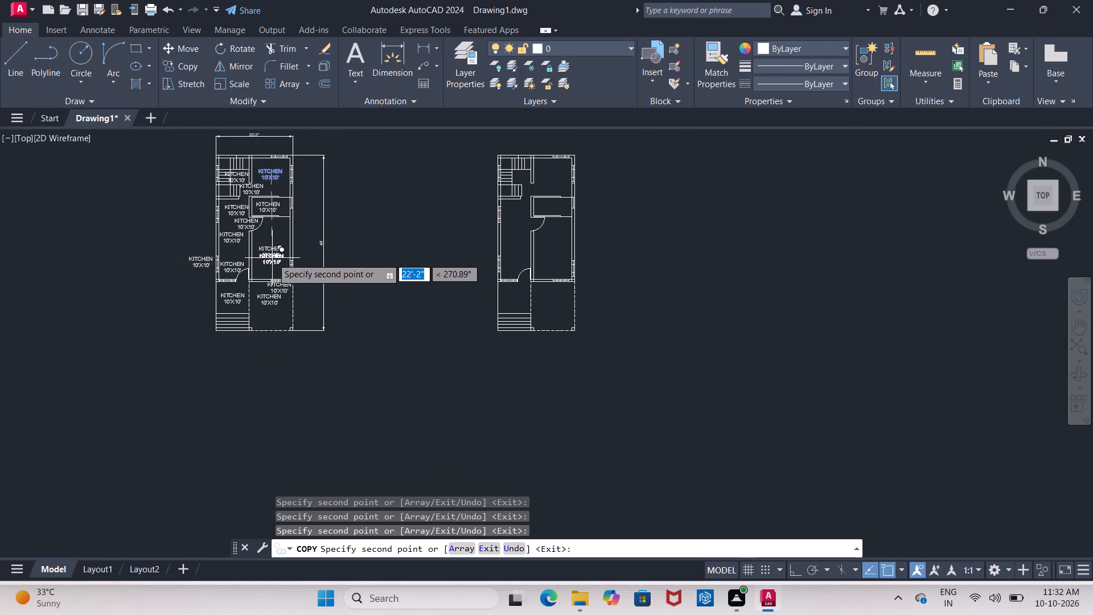
{"action": "scroll", "coordinate": [268, 146], "scroll_direction": "up", "scroll_amount": 3}
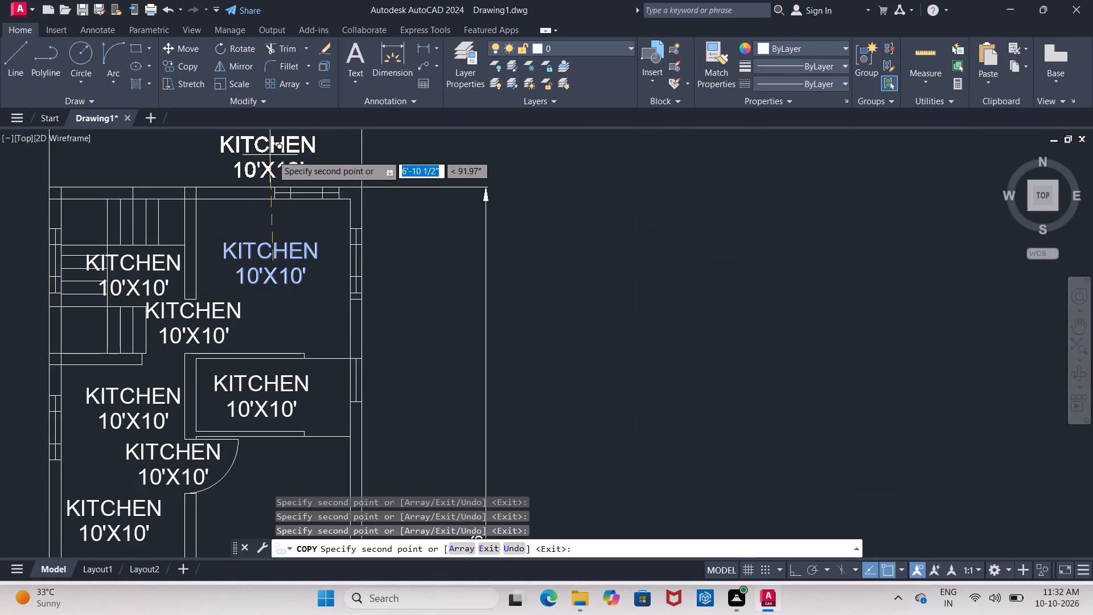
{"action": "middle_click_drag", "start_coordinate": [273, 155], "coordinate": [228, 161]}
{"action": "left_click", "coordinate": [260, 162]}
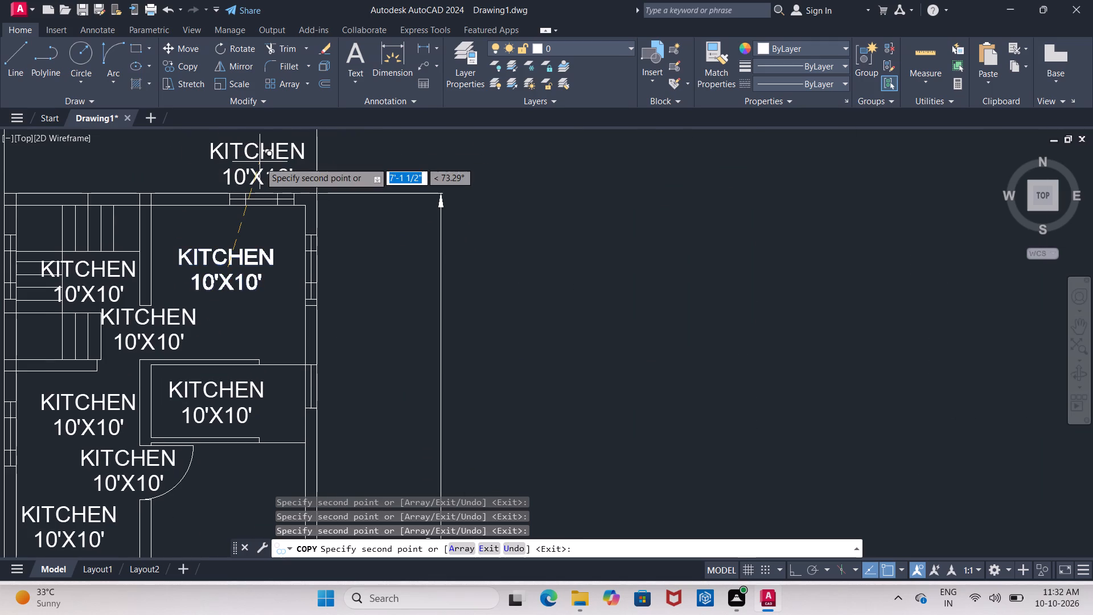
{"action": "key", "text": "Escape"}
Delete both lines of the label copy in the left hall just below the staircase.
{"action": "scroll", "coordinate": [290, 204], "scroll_direction": "down", "scroll_amount": 1}
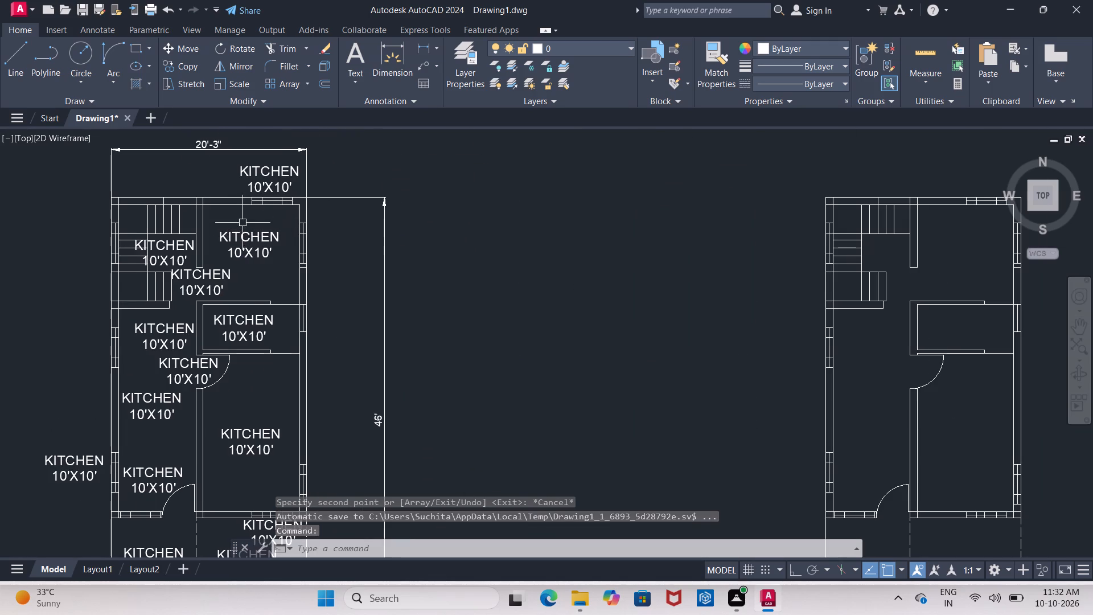
{"action": "middle_click_drag", "start_coordinate": [243, 223], "coordinate": [293, 183]}
{"action": "scroll", "coordinate": [206, 211], "scroll_direction": "up", "scroll_amount": 2}
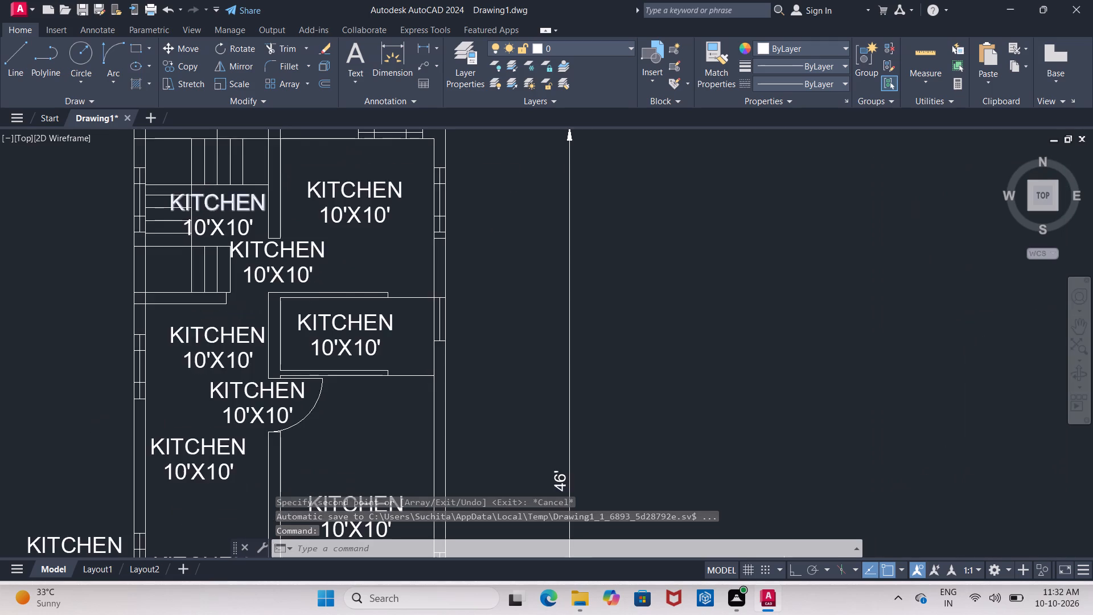
{"action": "middle_click_drag", "start_coordinate": [207, 210], "coordinate": [179, 173]}
{"action": "scroll", "coordinate": [237, 225], "scroll_direction": "down", "scroll_amount": 2}
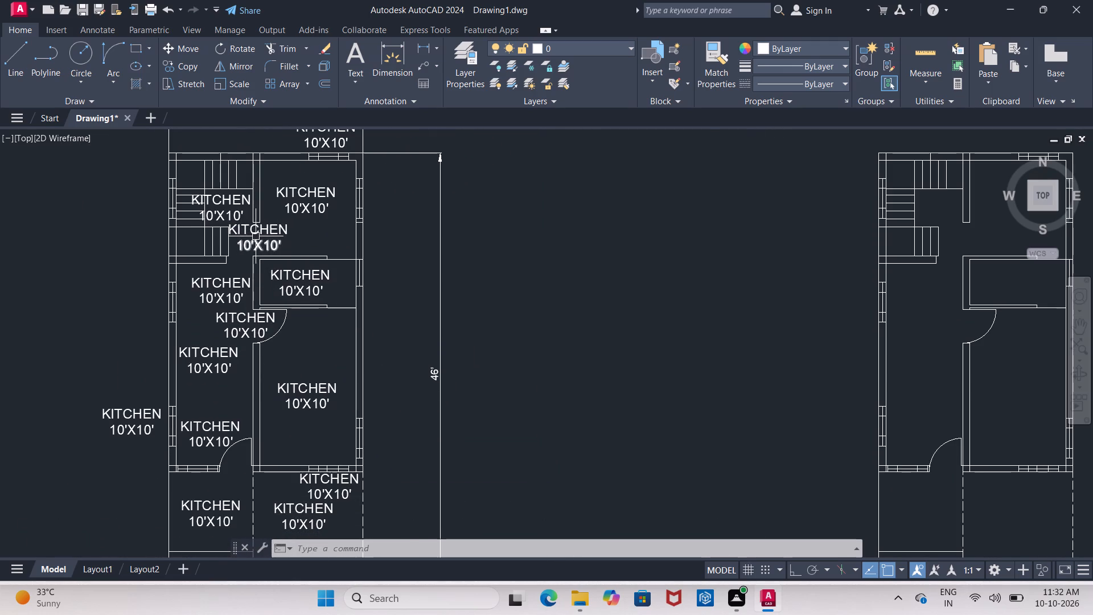
{"action": "scroll", "coordinate": [264, 235], "scroll_direction": "up", "scroll_amount": 2}
{"action": "left_click", "coordinate": [183, 358]}
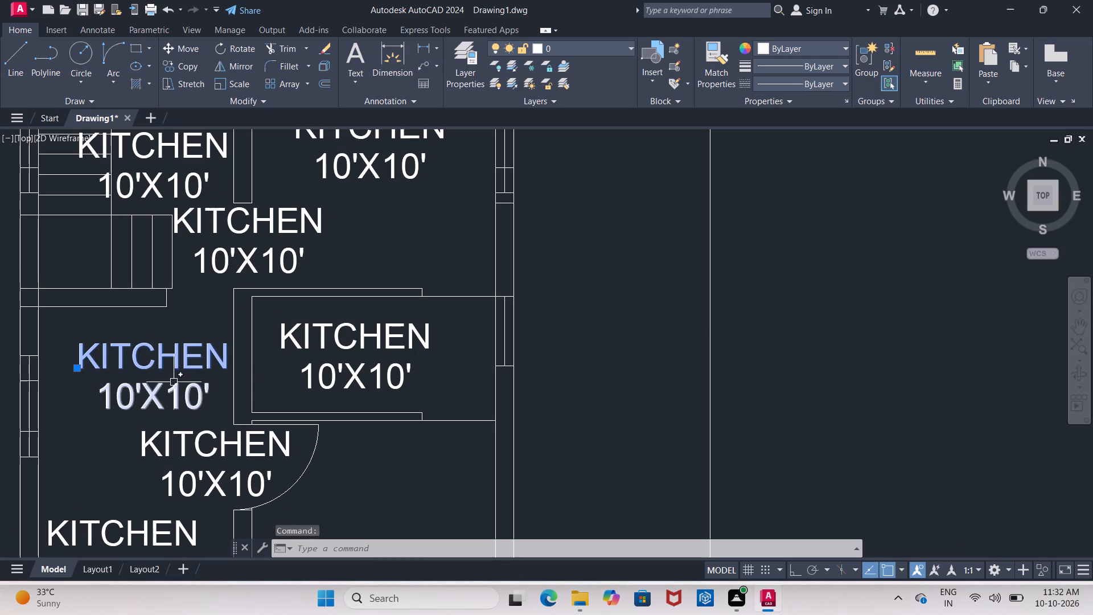
{"action": "left_click", "coordinate": [176, 389]}
{"action": "key", "text": "Delete"}
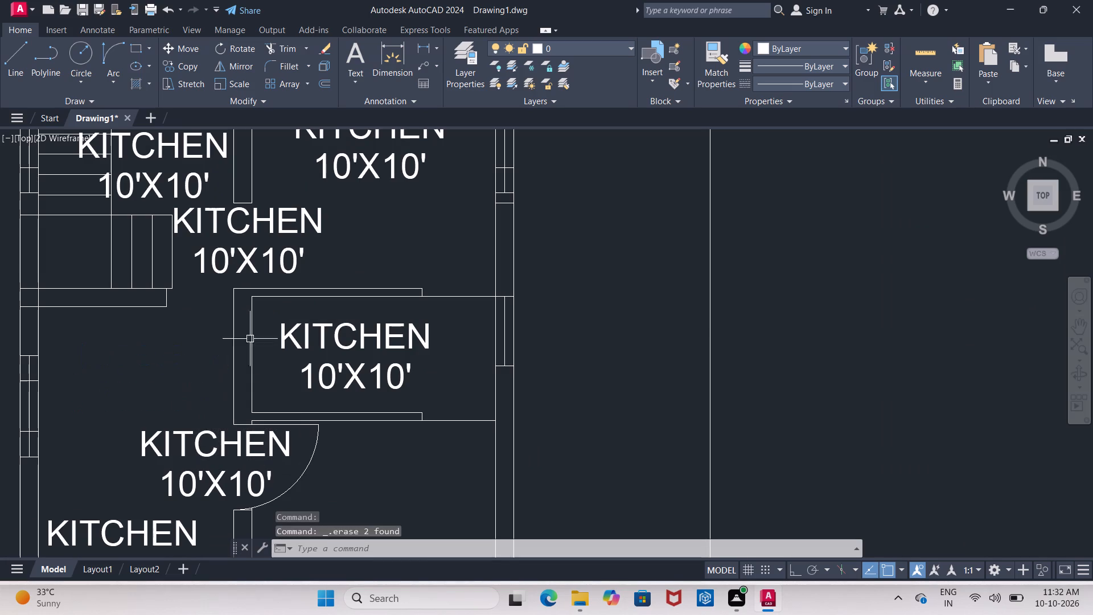
Set the text height of both lines of the label in the passage beside the stairs to 9".
{"action": "left_click", "coordinate": [254, 224]}
{"action": "left_click", "coordinate": [250, 264]}
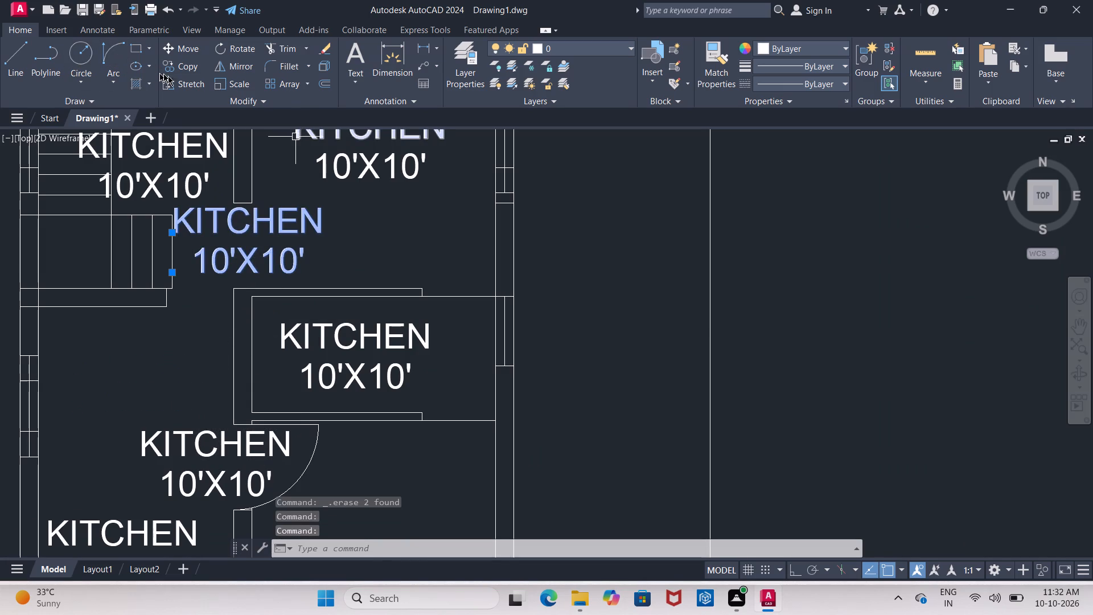
{"action": "double_click", "coordinate": [246, 220]}
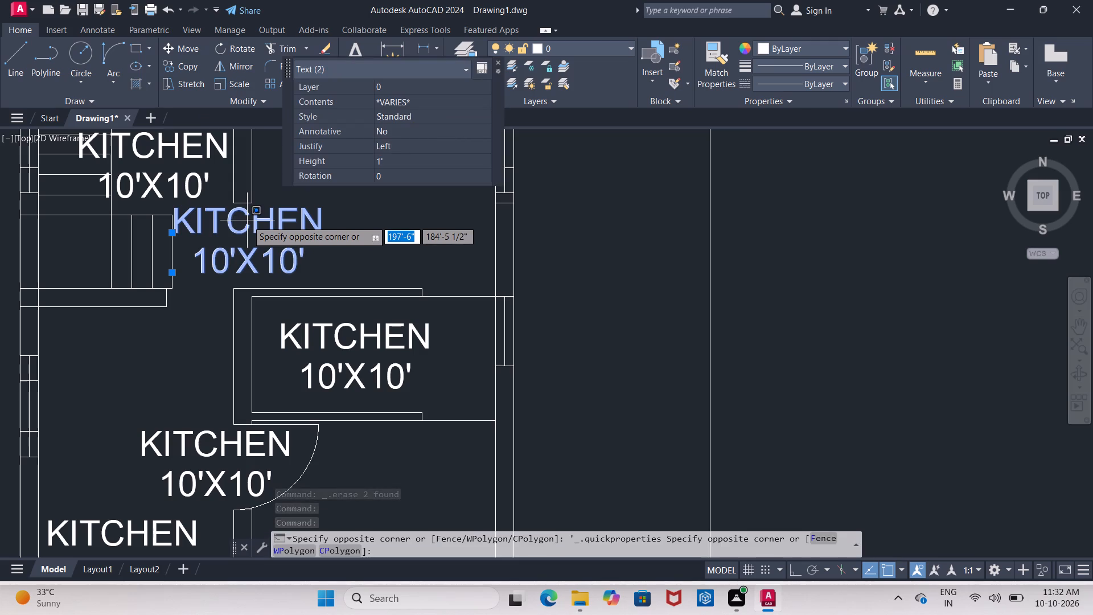
{"action": "double_click", "coordinate": [247, 220]}
{"action": "double_click", "coordinate": [286, 227]}
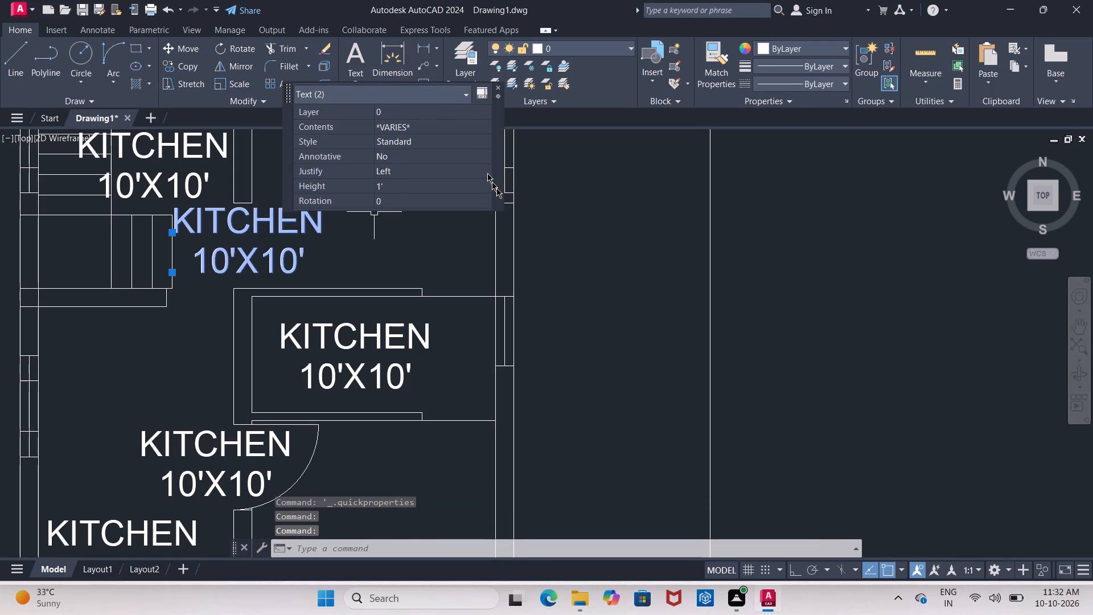
{"action": "left_click", "coordinate": [570, 258]}
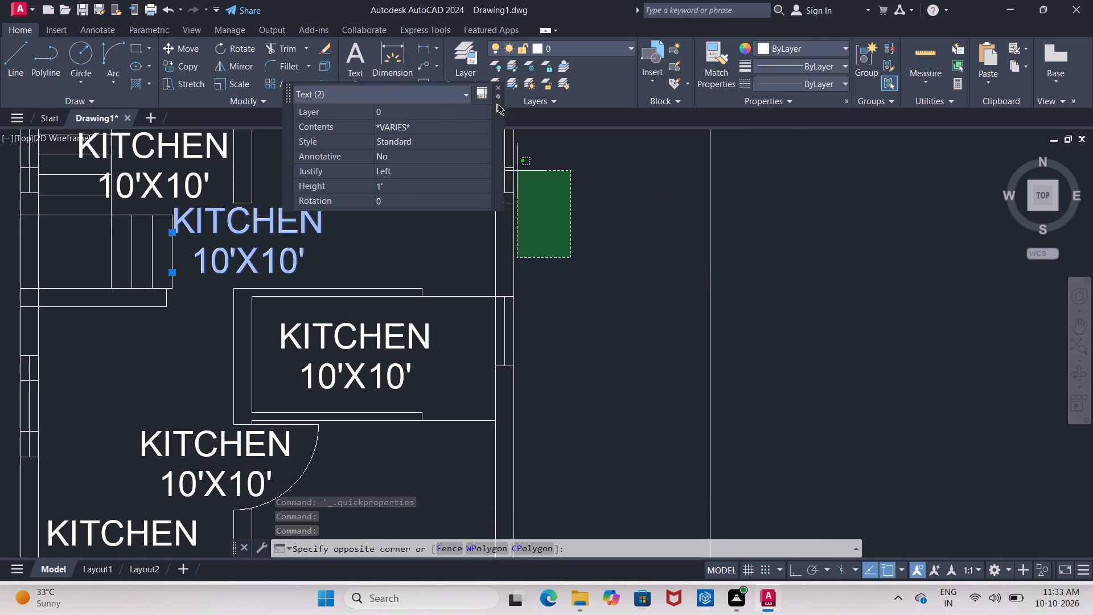
{"action": "key", "text": "Escape"}
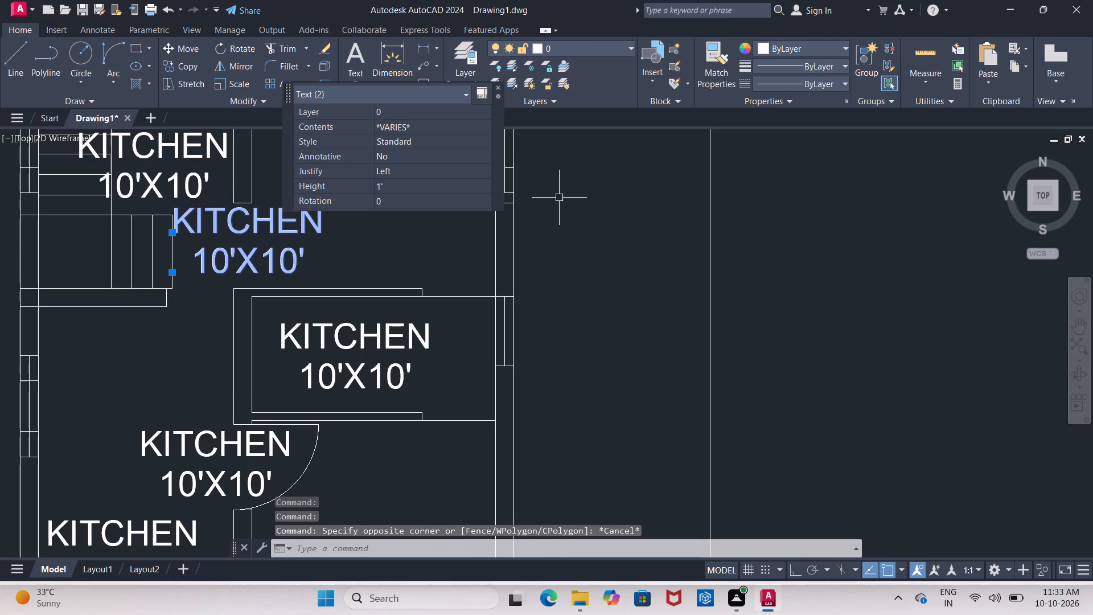
{"action": "left_click", "coordinate": [463, 187]}
{"action": "left_click_drag", "start_coordinate": [463, 187], "coordinate": [410, 192]}
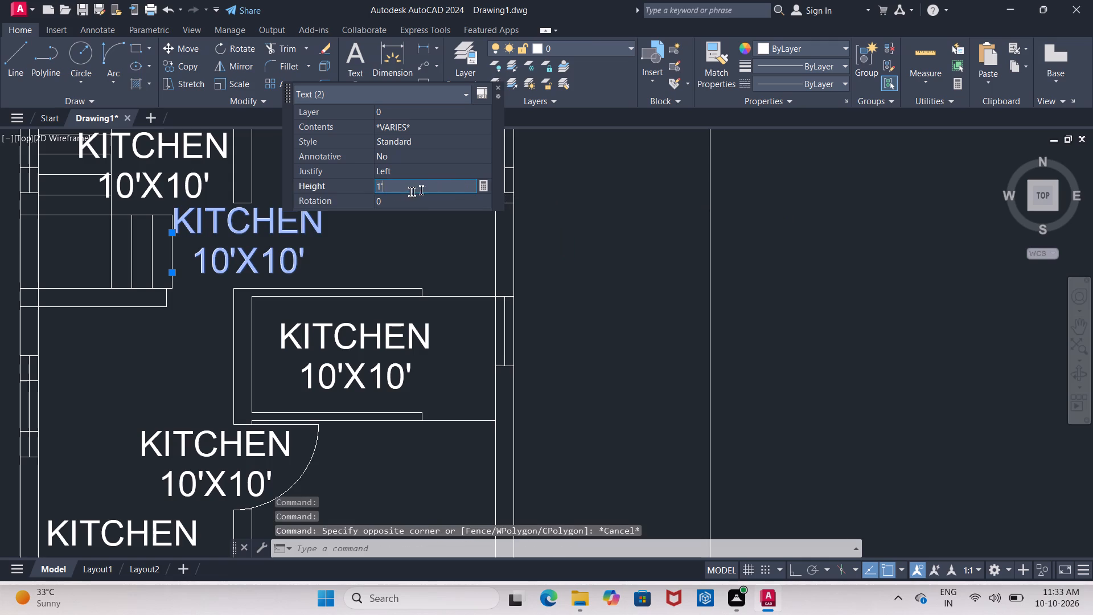
{"action": "left_click_drag", "start_coordinate": [410, 192], "coordinate": [376, 195]}
{"action": "type", "text": "9\""}
{"action": "left_click", "coordinate": [392, 260]}
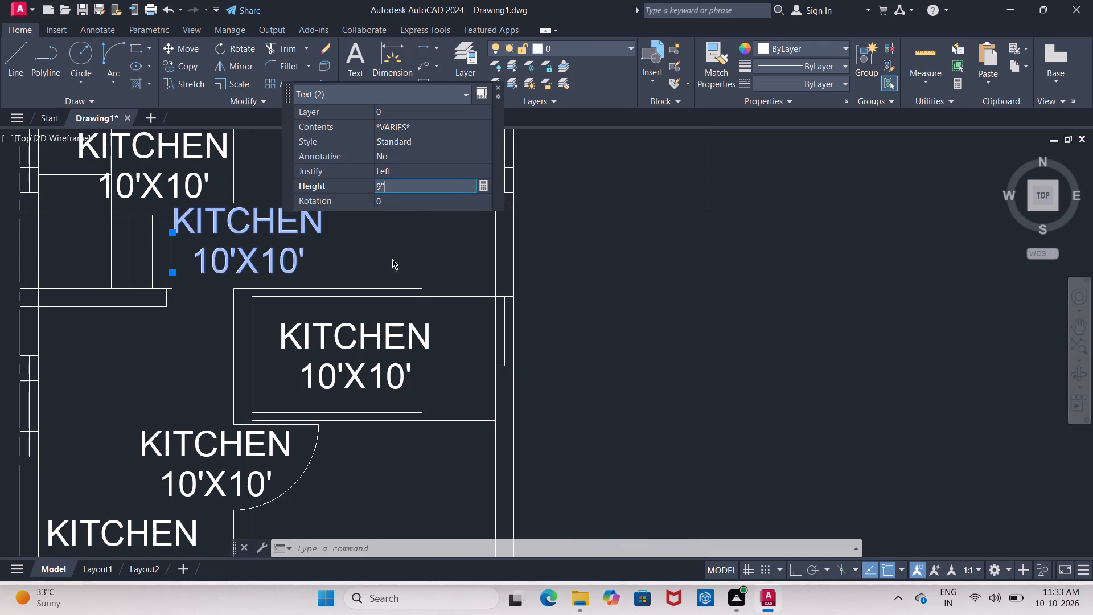
{"action": "middle_click_drag", "start_coordinate": [391, 254], "coordinate": [396, 257]}
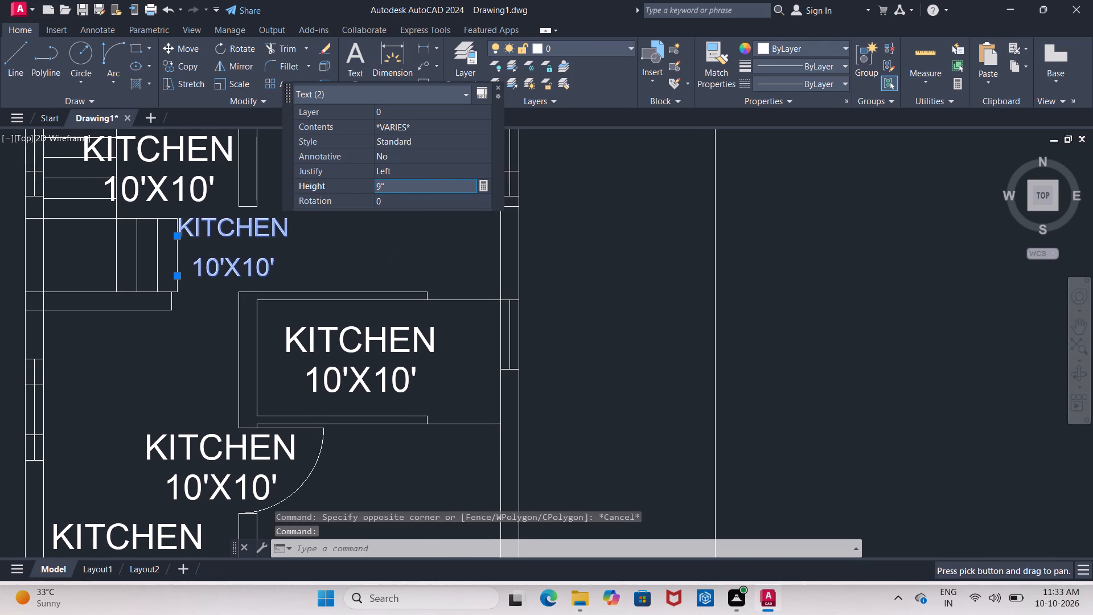
{"action": "key", "text": "Escape"}
Set the text height of both lines of the original label in the upper-right kitchen to 9" through its properties.
{"action": "middle_click_drag", "start_coordinate": [385, 247], "coordinate": [397, 289]}
{"action": "left_click", "coordinate": [378, 174]}
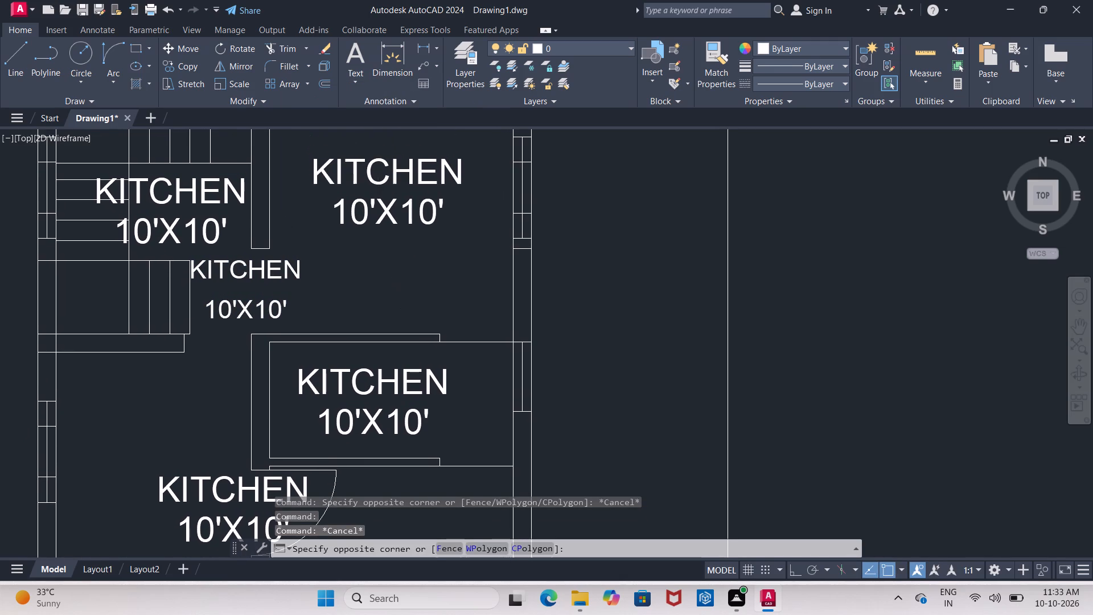
{"action": "right_click", "coordinate": [378, 174]}
{"action": "key", "text": "Escape"}
{"action": "double_click", "coordinate": [377, 173]}
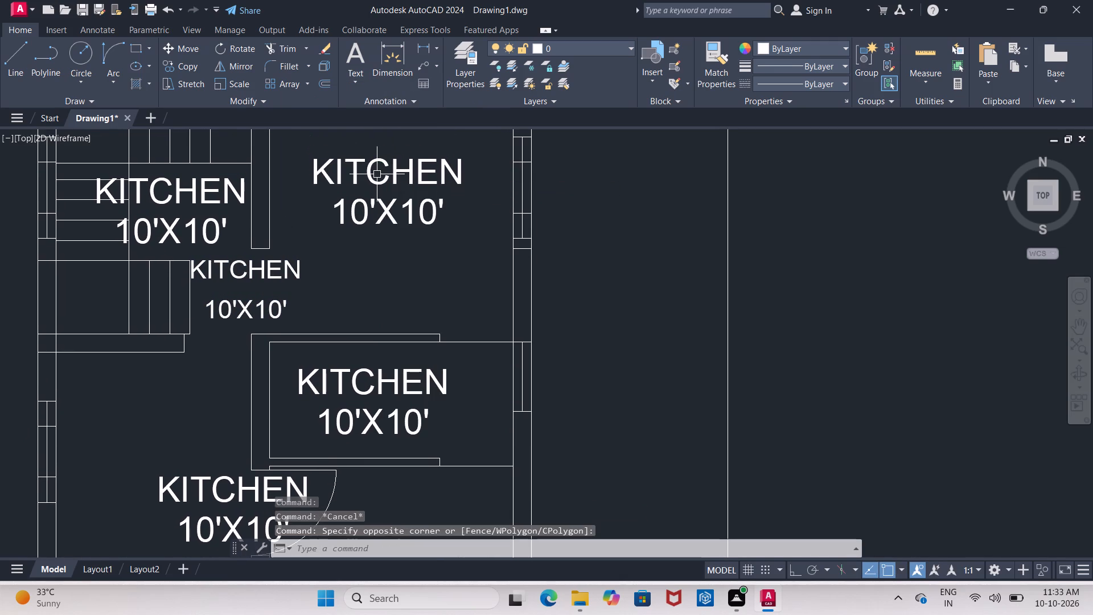
{"action": "left_click", "coordinate": [302, 176]}
{"action": "left_click", "coordinate": [326, 176]}
{"action": "left_click", "coordinate": [327, 175]}
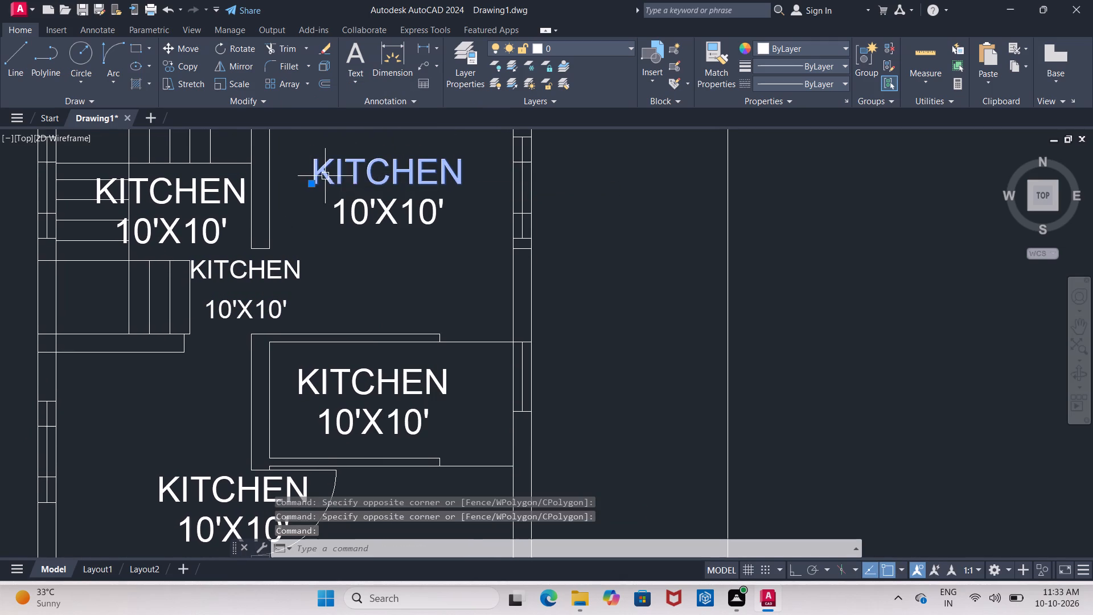
{"action": "left_click", "coordinate": [361, 204]}
{"action": "right_click", "coordinate": [367, 176]}
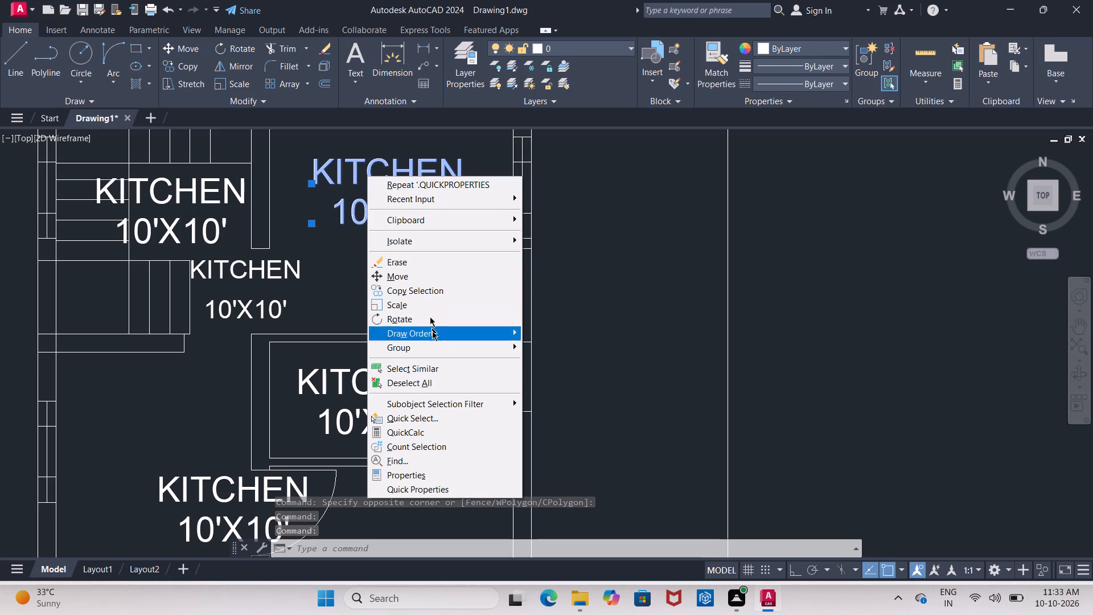
{"action": "left_click", "coordinate": [449, 477]}
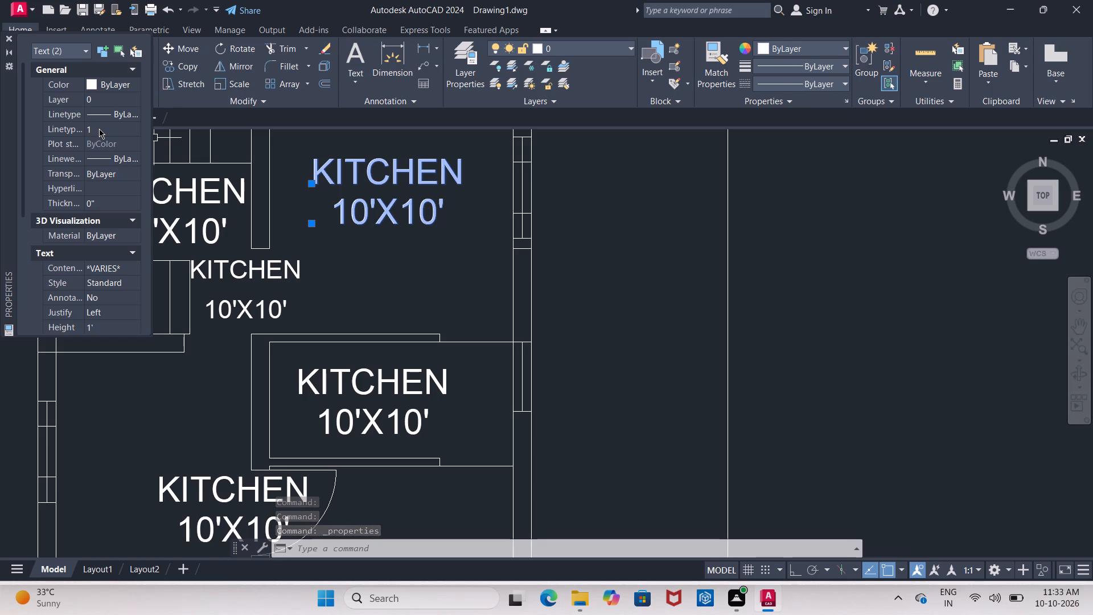
{"action": "scroll", "coordinate": [99, 129], "scroll_direction": "down", "scroll_amount": 1}
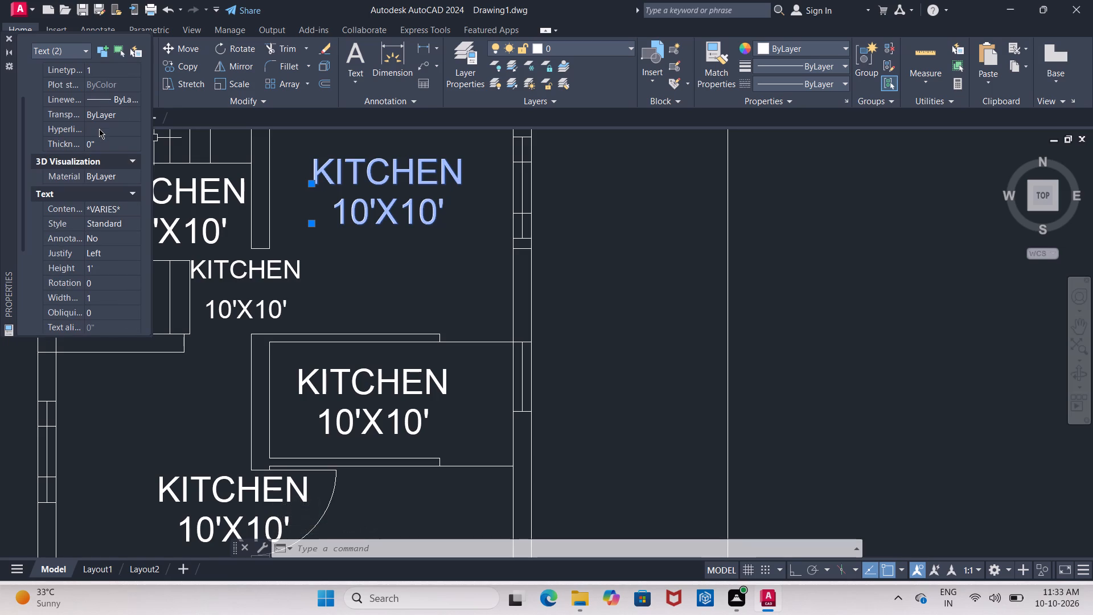
{"action": "scroll", "coordinate": [99, 129], "scroll_direction": "down", "scroll_amount": 1}
{"action": "left_click", "coordinate": [108, 192]}
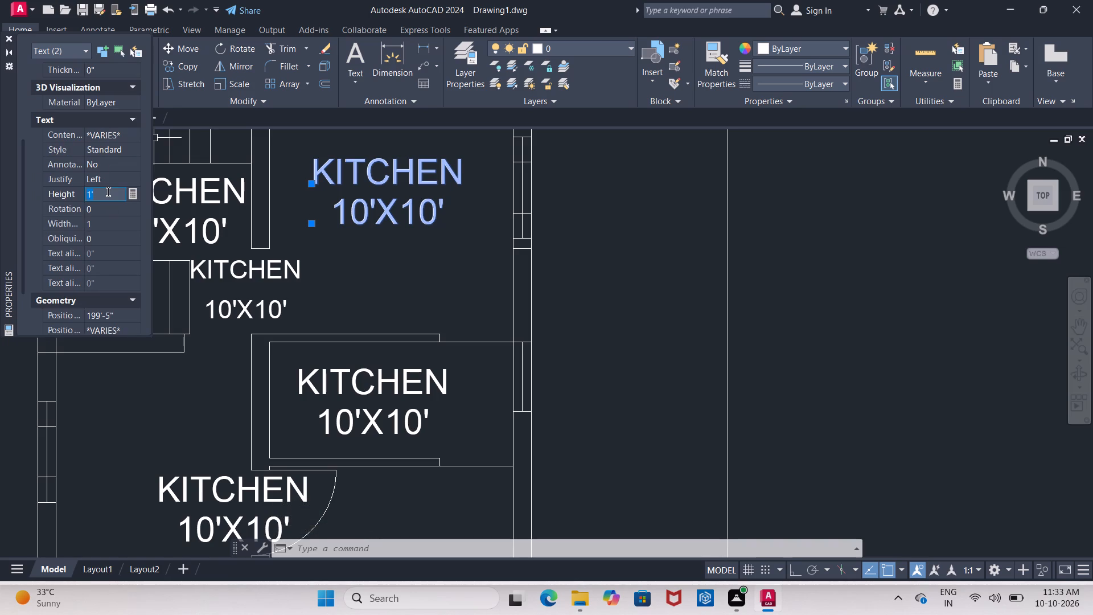
{"action": "left_click_drag", "start_coordinate": [108, 192], "coordinate": [84, 192]}
{"action": "key", "text": "9"}
{"action": "key", "text": "shift+quotedbl"}
{"action": "key", "text": "Return"}
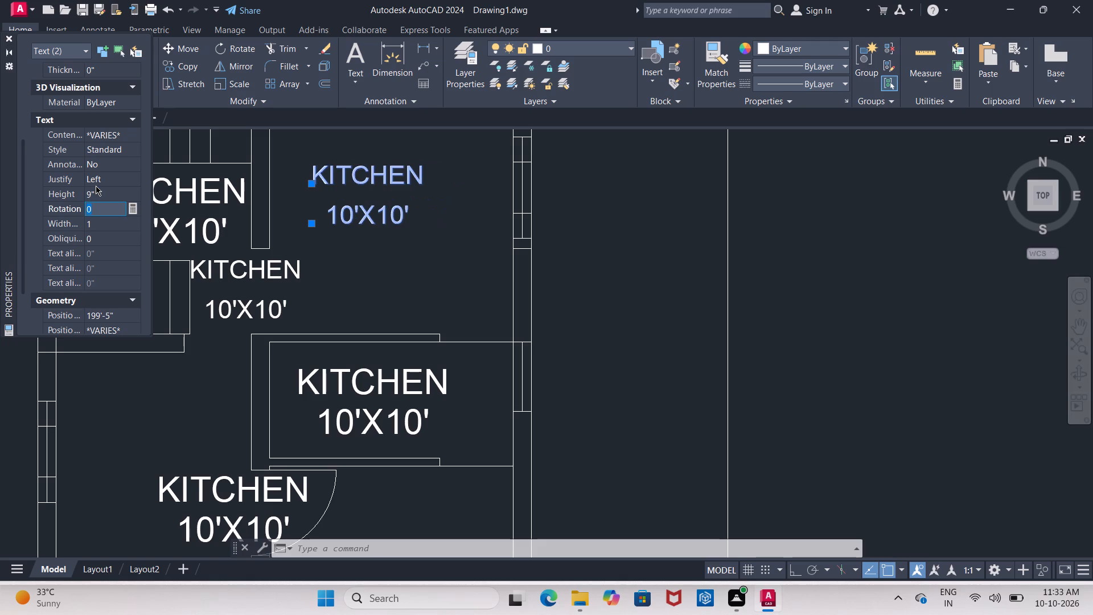
{"action": "key", "text": "Escape"}
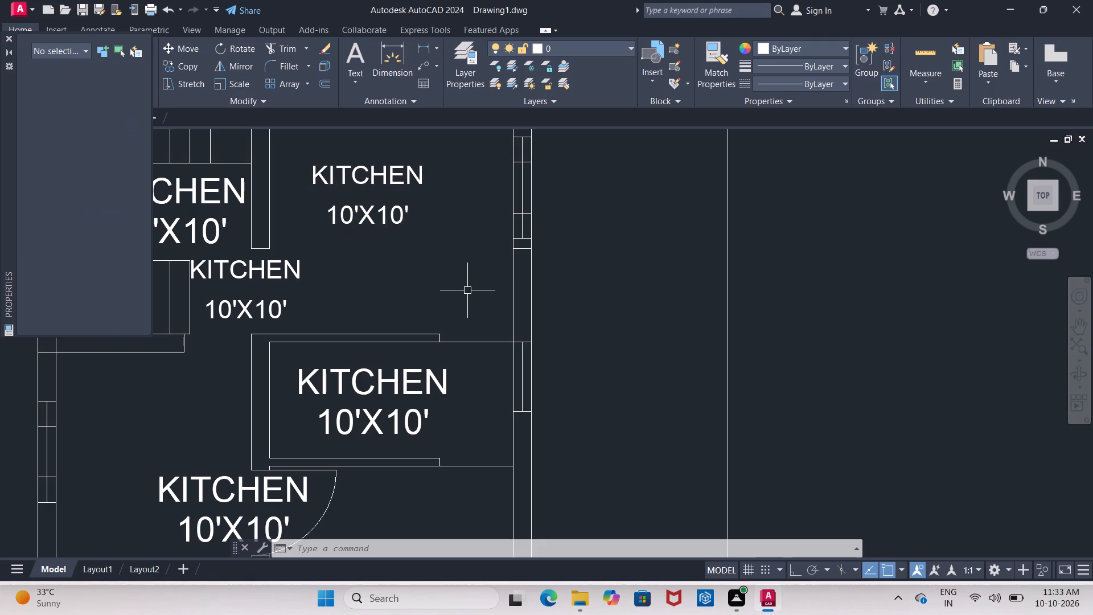
{"action": "left_click", "coordinate": [9, 38]}
Delete every larger KITCHEN 10'X10' label copy in and around the left plan, keeping only the two 9" labels.
{"action": "scroll", "coordinate": [246, 191], "scroll_direction": "down", "scroll_amount": 2}
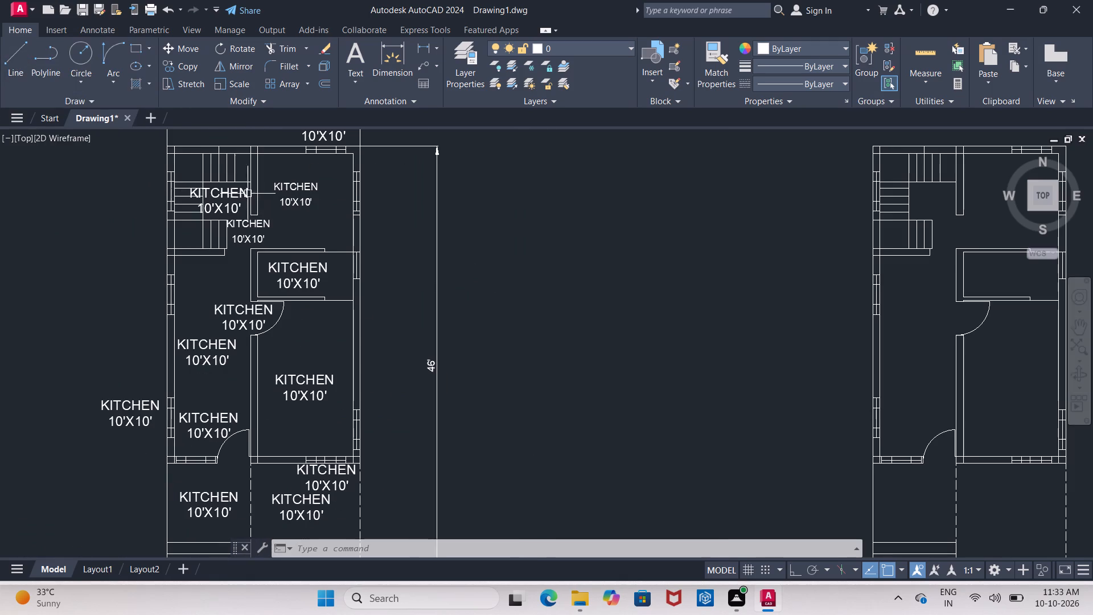
{"action": "left_click", "coordinate": [231, 191]}
{"action": "left_click", "coordinate": [228, 205]}
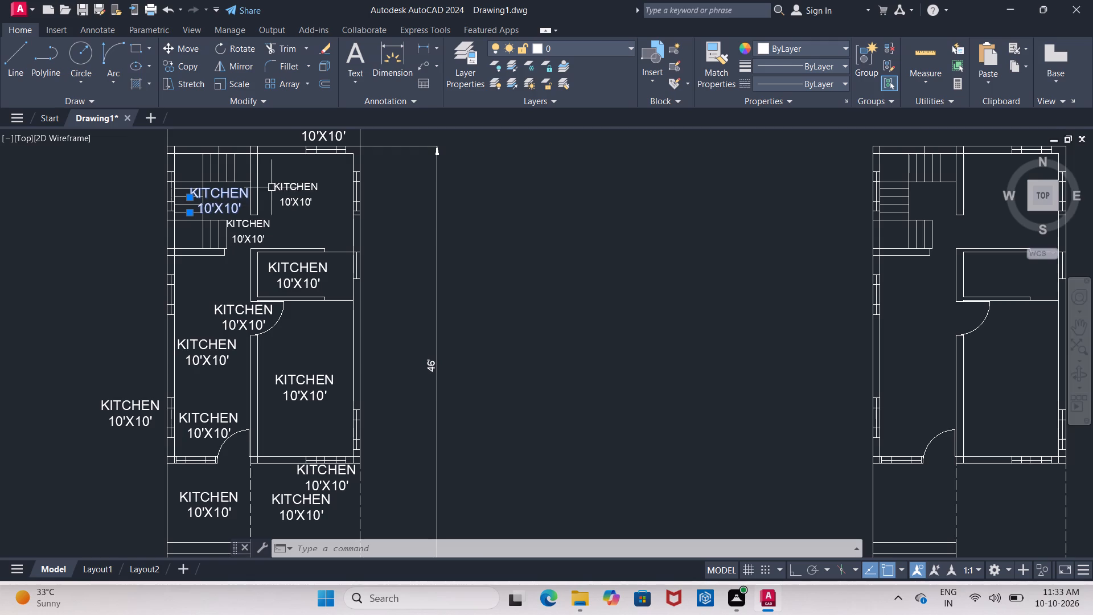
{"action": "scroll", "coordinate": [282, 185], "scroll_direction": "down", "scroll_amount": 1}
{"action": "middle_click_drag", "start_coordinate": [282, 185], "coordinate": [275, 191]}
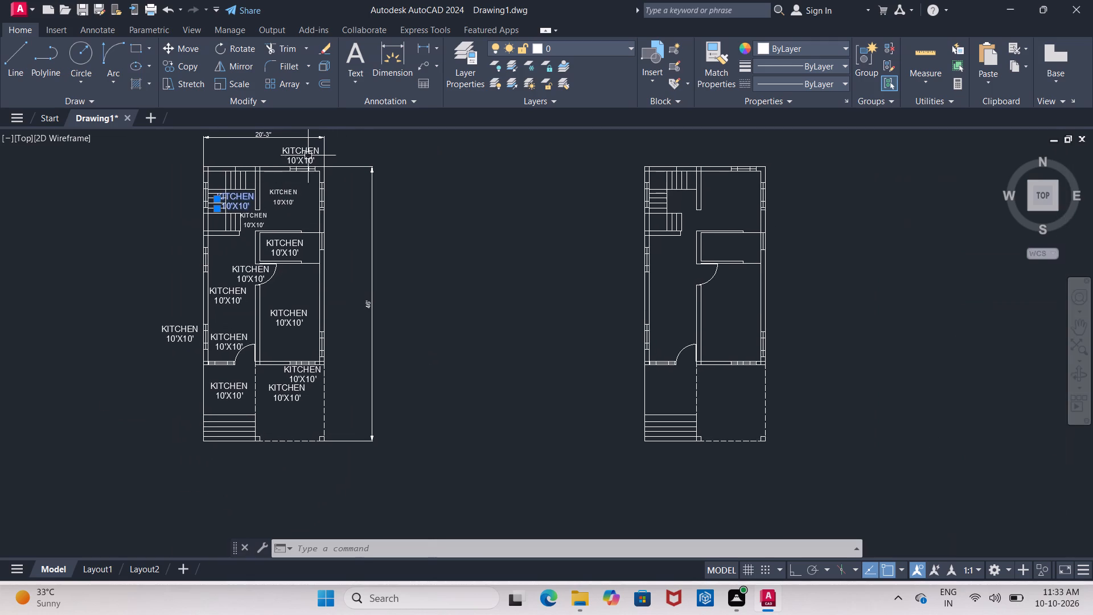
{"action": "left_click", "coordinate": [306, 149]}
{"action": "left_click", "coordinate": [306, 159]}
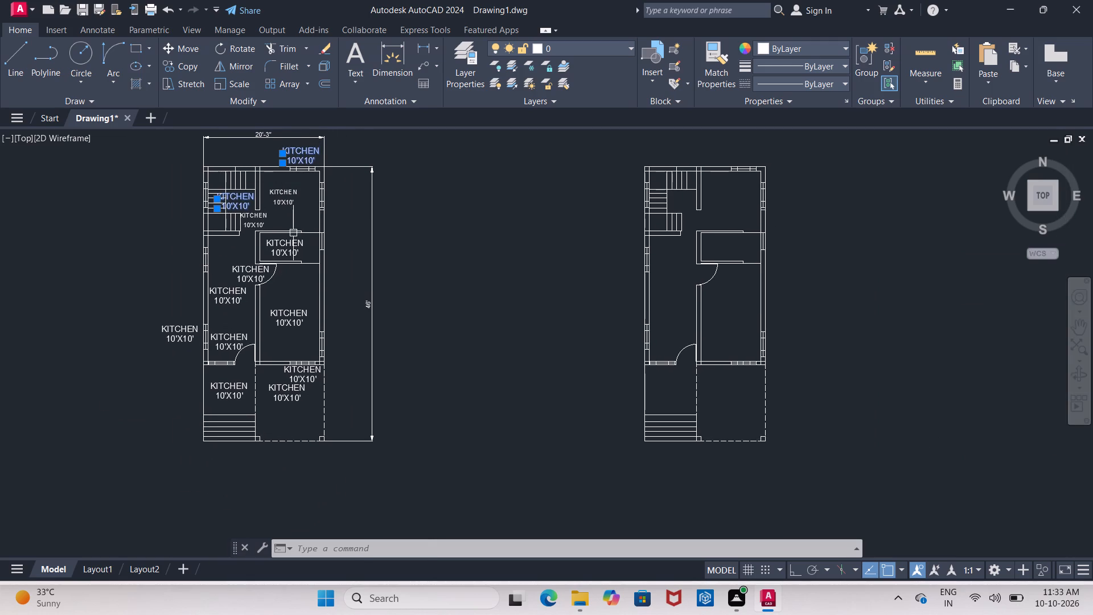
{"action": "left_click", "coordinate": [292, 244]}
{"action": "left_click", "coordinate": [292, 252]}
{"action": "left_click", "coordinate": [258, 264]}
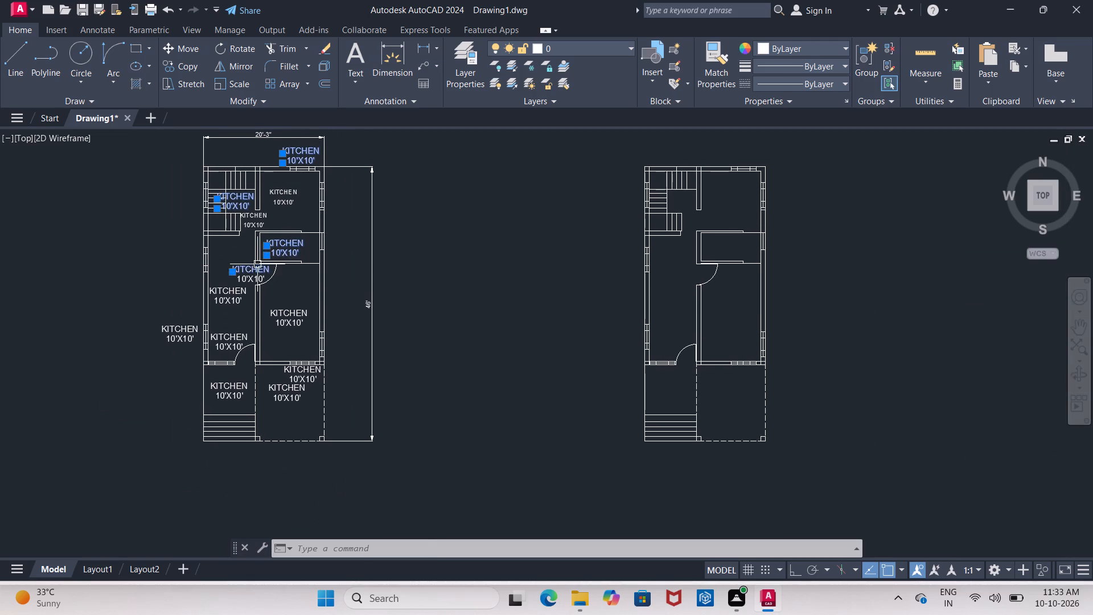
{"action": "left_click", "coordinate": [253, 275]}
{"action": "left_click", "coordinate": [241, 287]}
{"action": "left_click", "coordinate": [234, 300]}
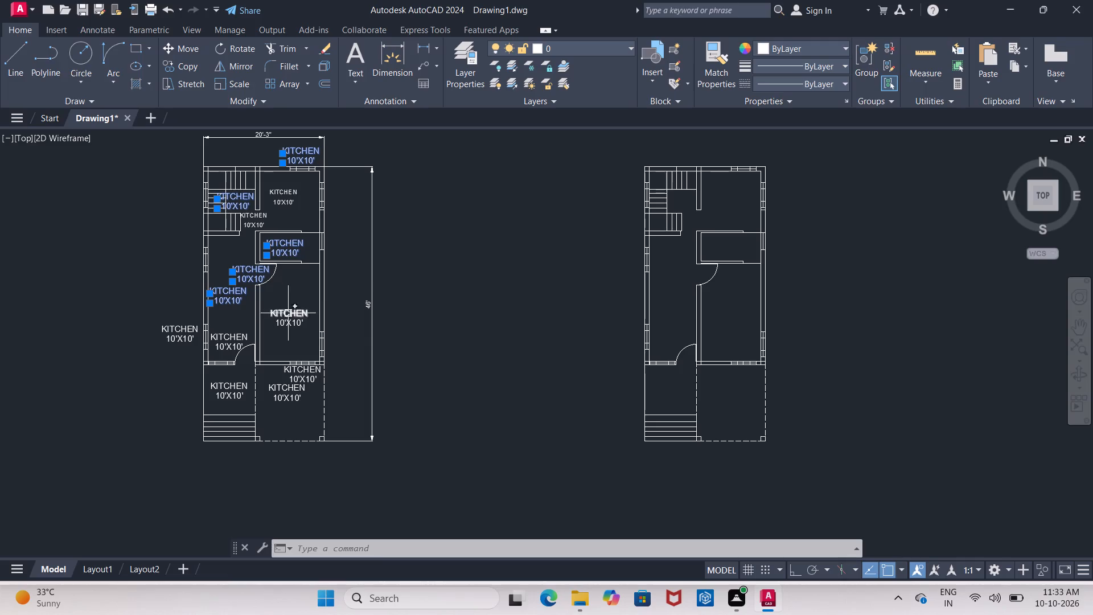
{"action": "left_click", "coordinate": [289, 313]}
{"action": "left_click", "coordinate": [294, 327]}
{"action": "left_click", "coordinate": [183, 330]}
{"action": "left_click", "coordinate": [180, 339]}
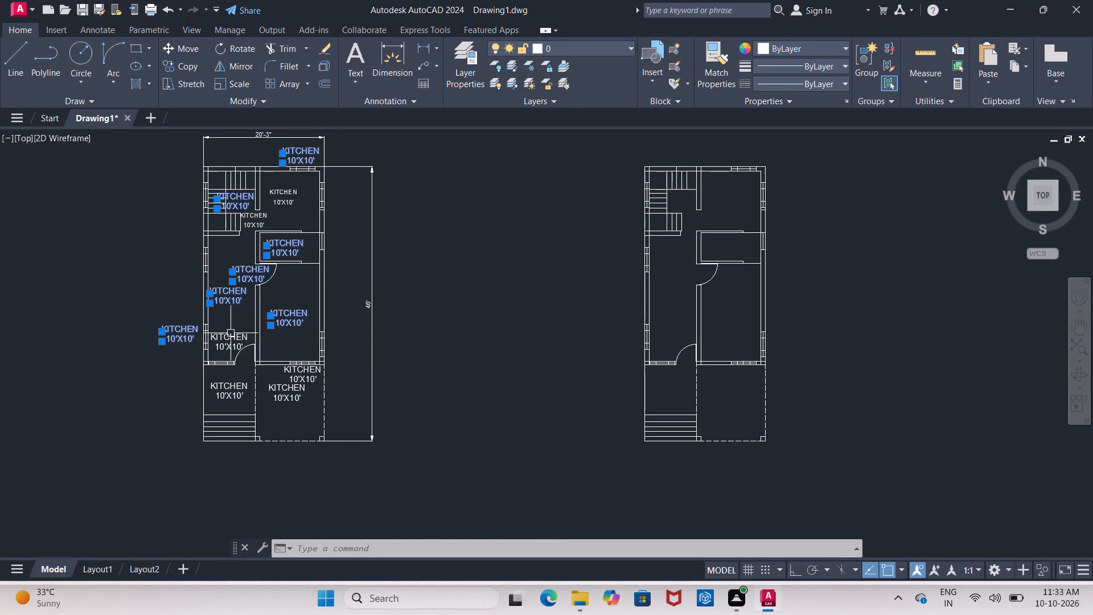
{"action": "left_click", "coordinate": [236, 329]}
{"action": "left_click", "coordinate": [231, 336]}
{"action": "left_click", "coordinate": [231, 343]}
{"action": "scroll", "coordinate": [310, 367], "scroll_direction": "up", "scroll_amount": 2}
{"action": "left_click", "coordinate": [305, 374]}
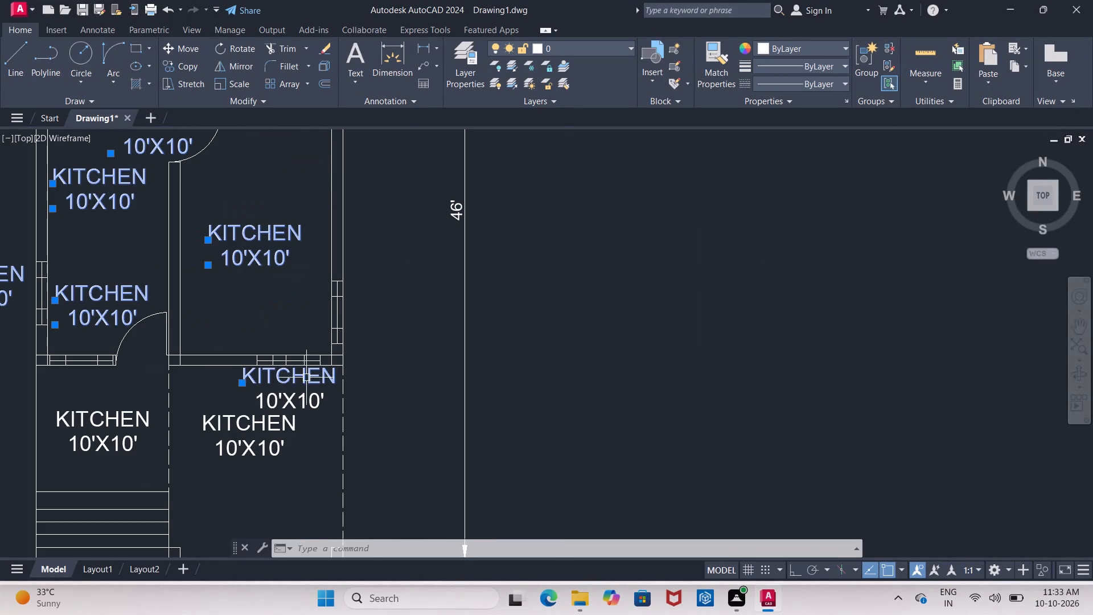
{"action": "left_click", "coordinate": [306, 393]}
{"action": "left_click", "coordinate": [277, 420]}
{"action": "left_click", "coordinate": [276, 438]}
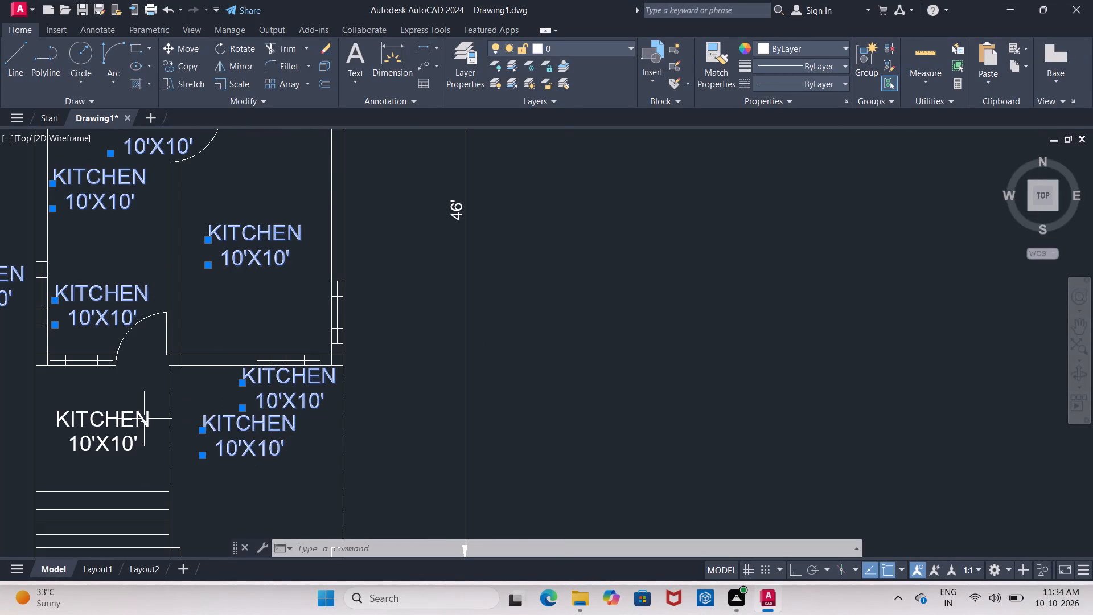
{"action": "left_click", "coordinate": [113, 413]}
{"action": "left_click", "coordinate": [121, 436]}
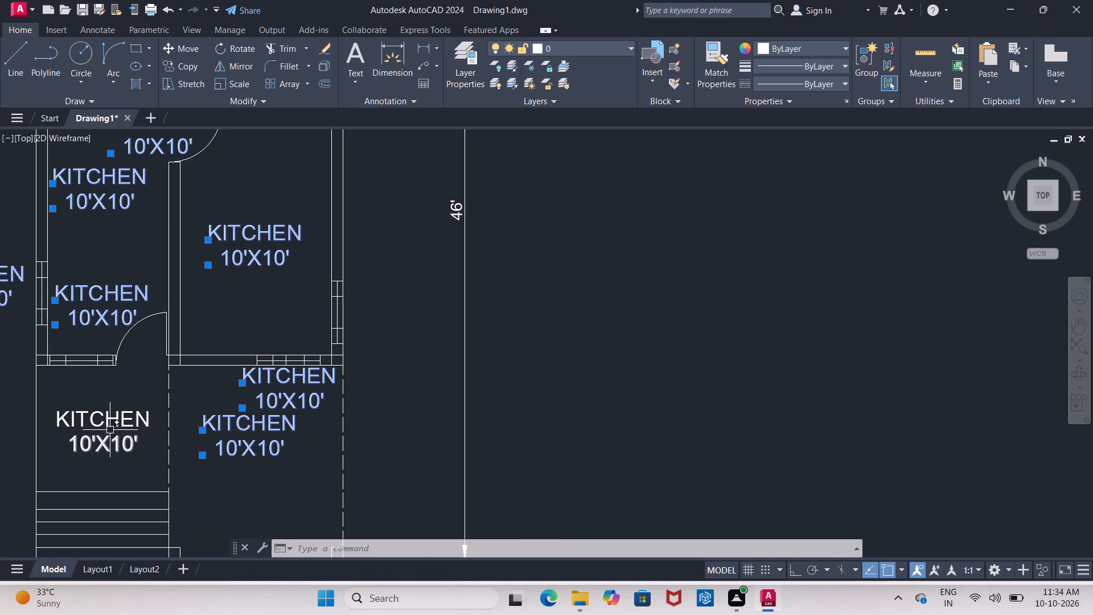
{"action": "left_click", "coordinate": [109, 417]}
{"action": "left_click", "coordinate": [110, 443]}
{"action": "scroll", "coordinate": [120, 429], "scroll_direction": "down", "scroll_amount": 2}
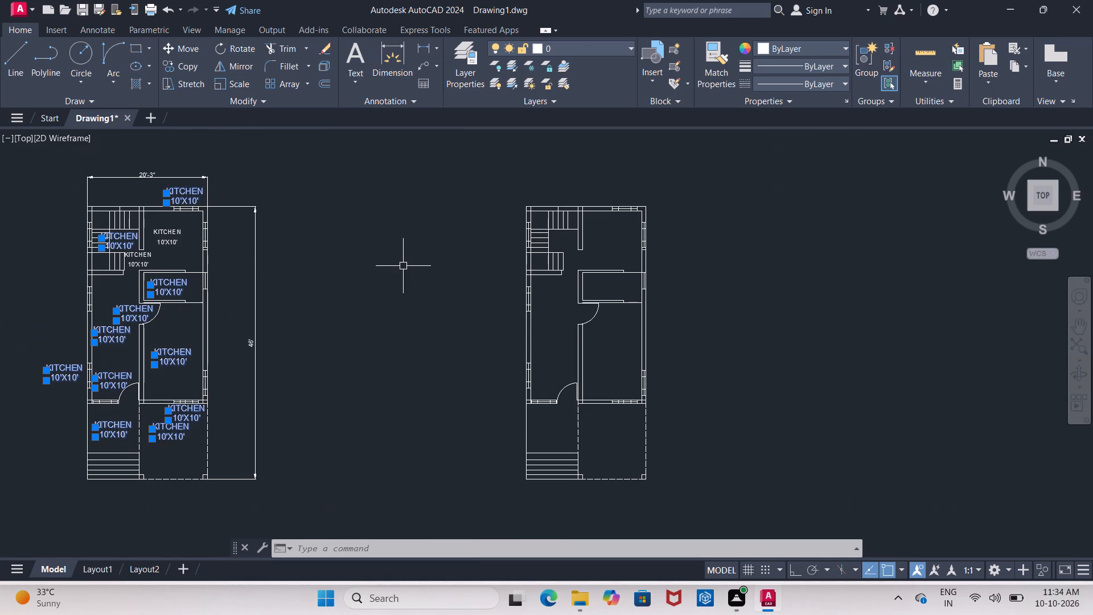
{"action": "key", "text": "Delete"}
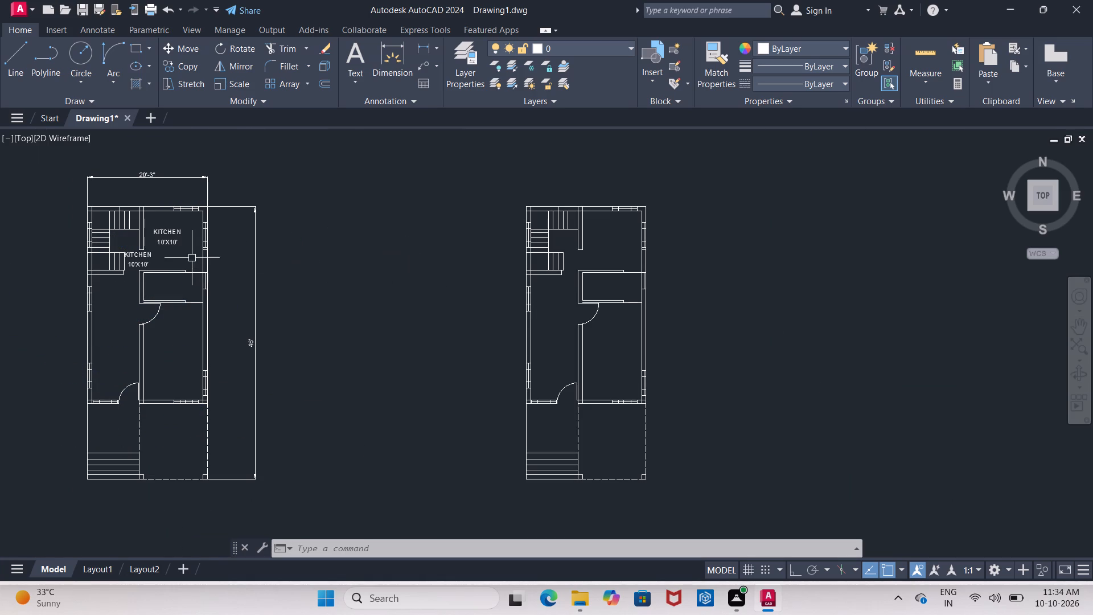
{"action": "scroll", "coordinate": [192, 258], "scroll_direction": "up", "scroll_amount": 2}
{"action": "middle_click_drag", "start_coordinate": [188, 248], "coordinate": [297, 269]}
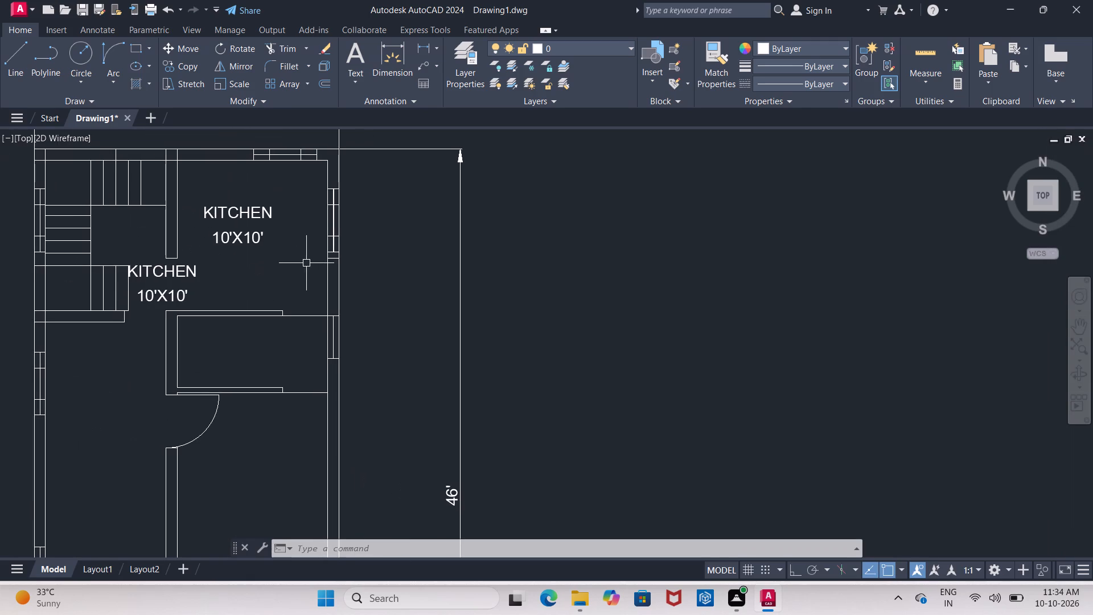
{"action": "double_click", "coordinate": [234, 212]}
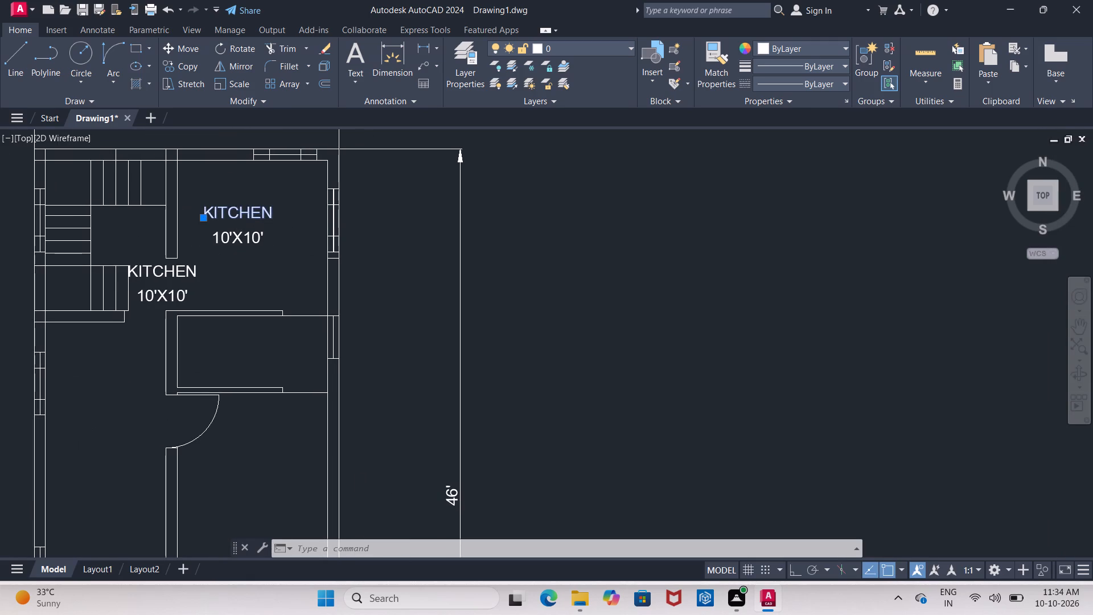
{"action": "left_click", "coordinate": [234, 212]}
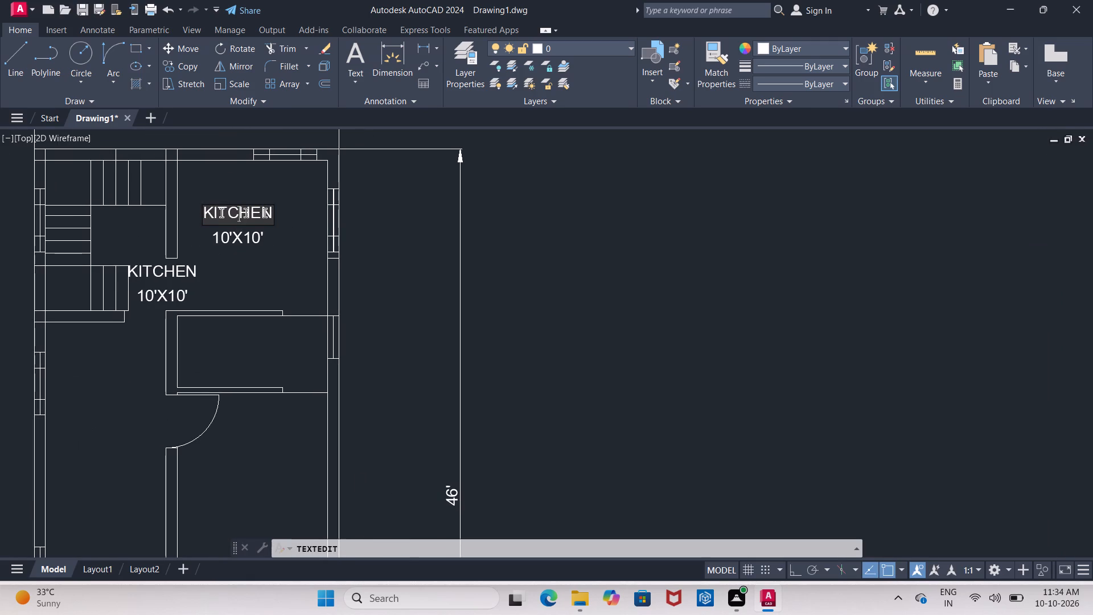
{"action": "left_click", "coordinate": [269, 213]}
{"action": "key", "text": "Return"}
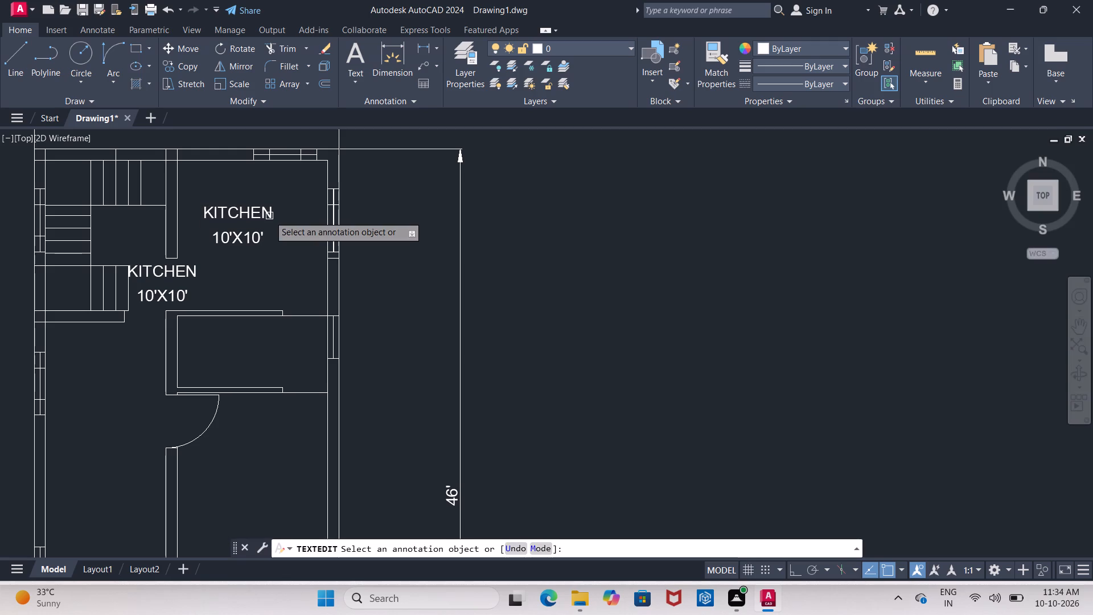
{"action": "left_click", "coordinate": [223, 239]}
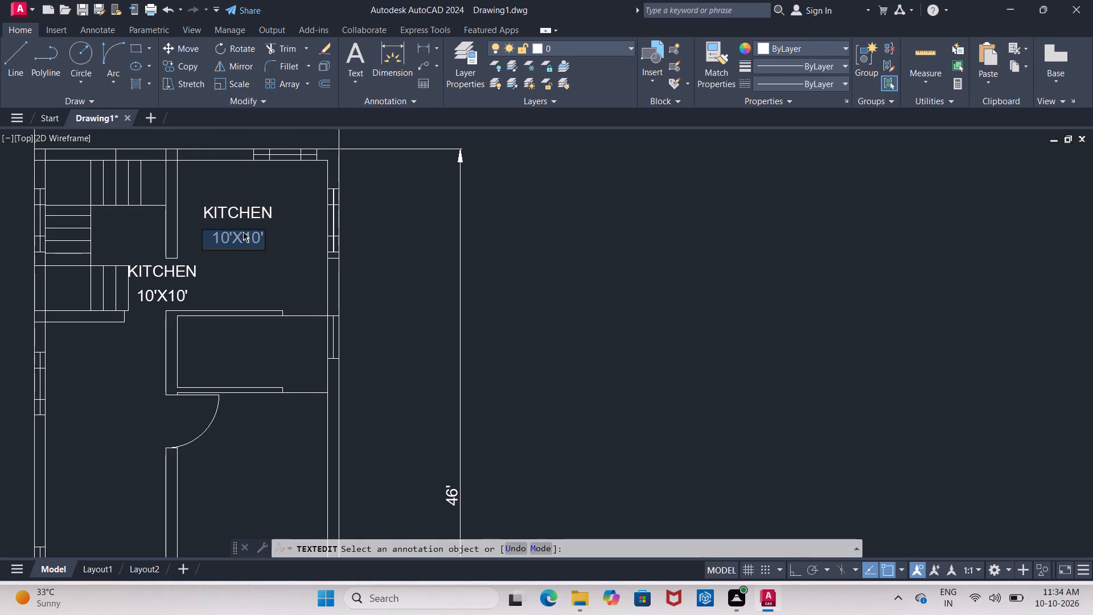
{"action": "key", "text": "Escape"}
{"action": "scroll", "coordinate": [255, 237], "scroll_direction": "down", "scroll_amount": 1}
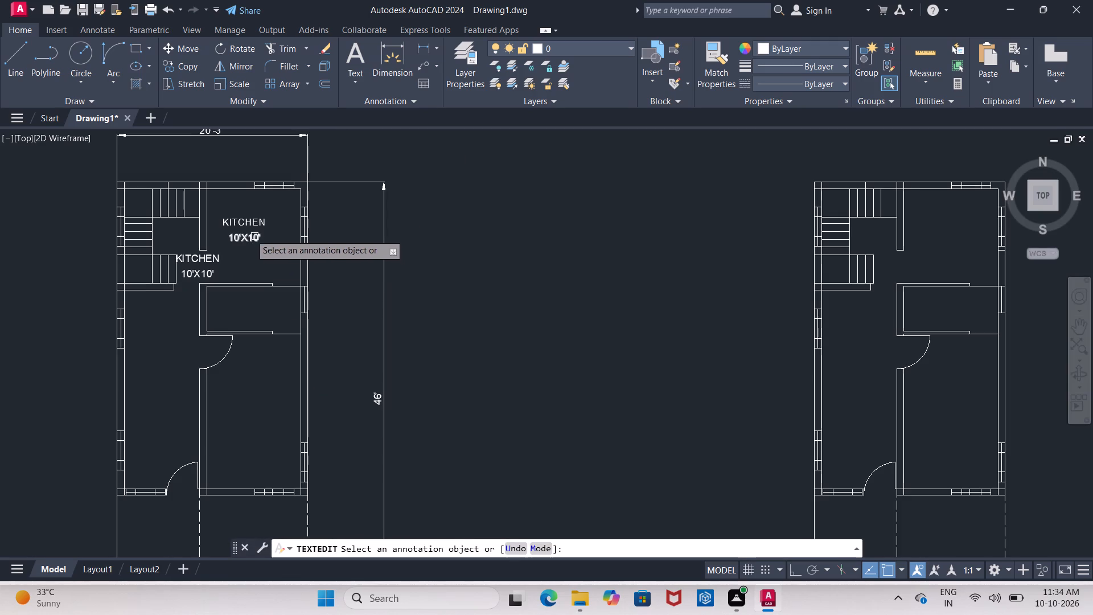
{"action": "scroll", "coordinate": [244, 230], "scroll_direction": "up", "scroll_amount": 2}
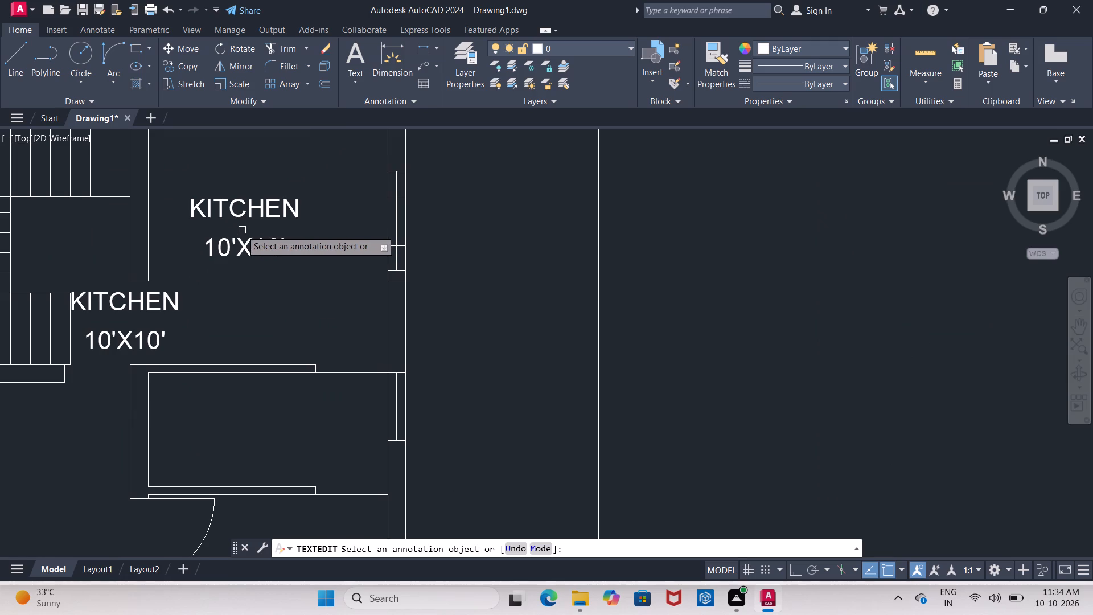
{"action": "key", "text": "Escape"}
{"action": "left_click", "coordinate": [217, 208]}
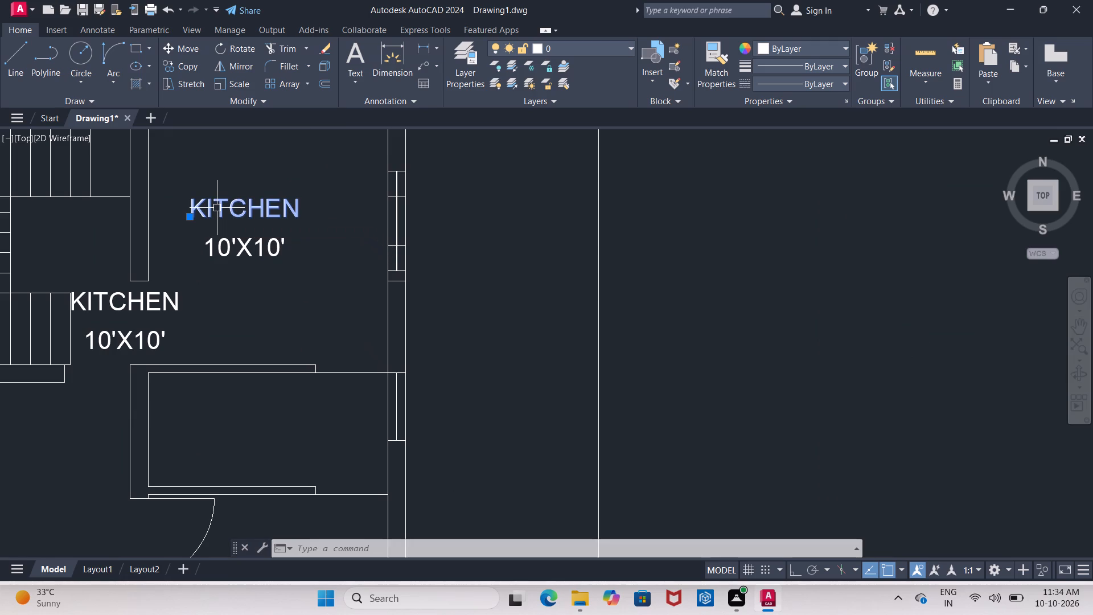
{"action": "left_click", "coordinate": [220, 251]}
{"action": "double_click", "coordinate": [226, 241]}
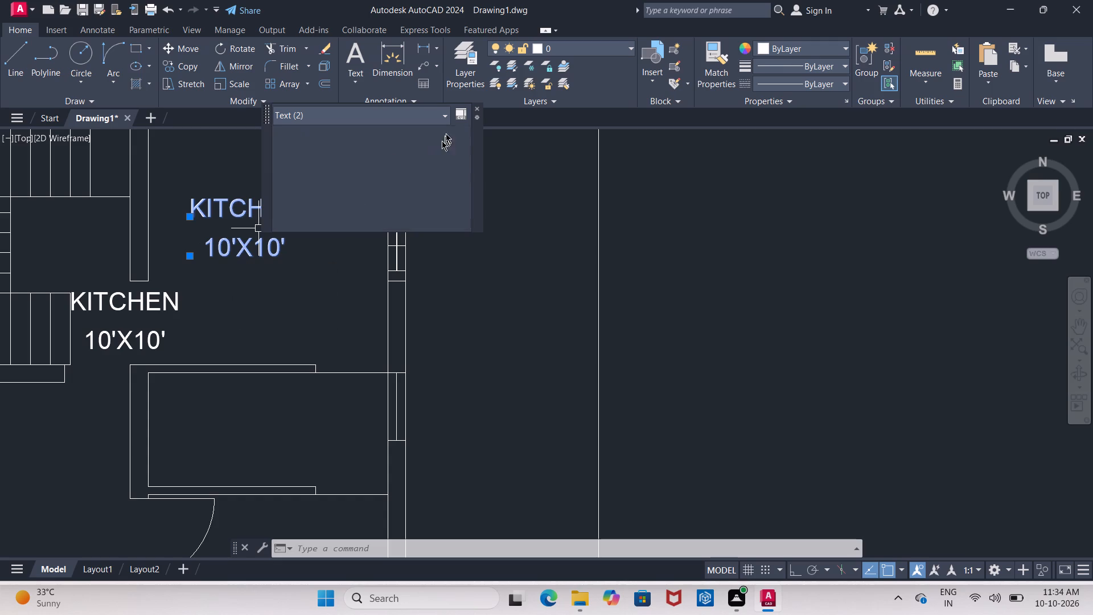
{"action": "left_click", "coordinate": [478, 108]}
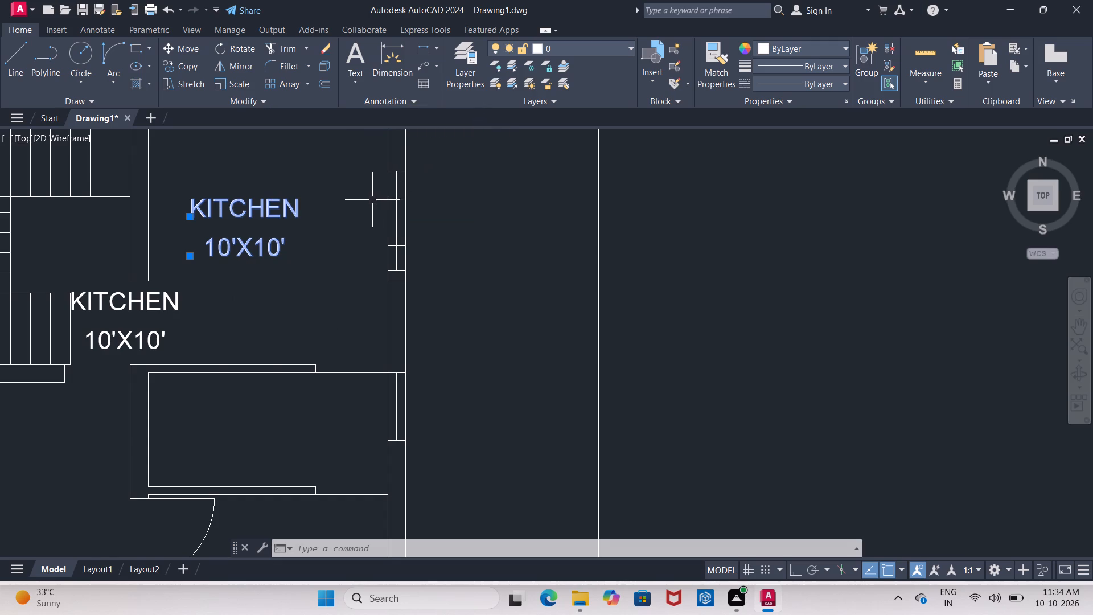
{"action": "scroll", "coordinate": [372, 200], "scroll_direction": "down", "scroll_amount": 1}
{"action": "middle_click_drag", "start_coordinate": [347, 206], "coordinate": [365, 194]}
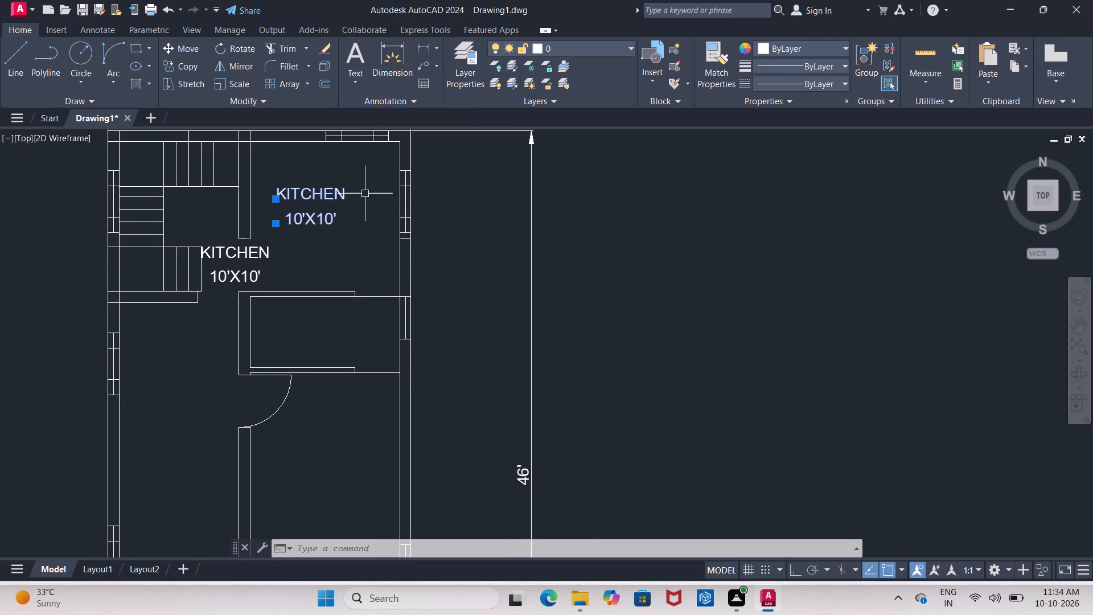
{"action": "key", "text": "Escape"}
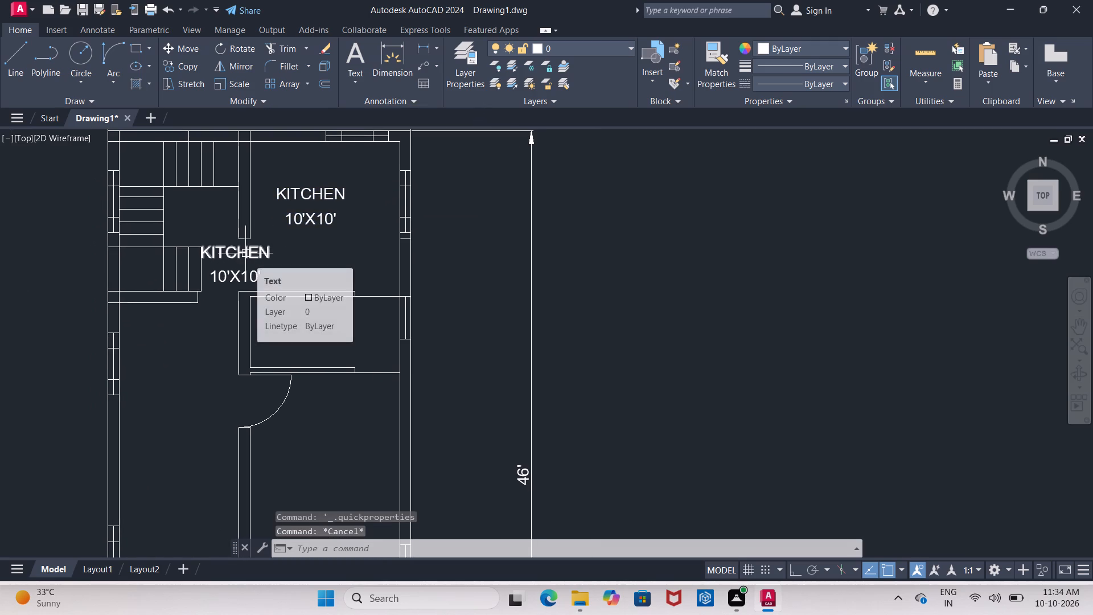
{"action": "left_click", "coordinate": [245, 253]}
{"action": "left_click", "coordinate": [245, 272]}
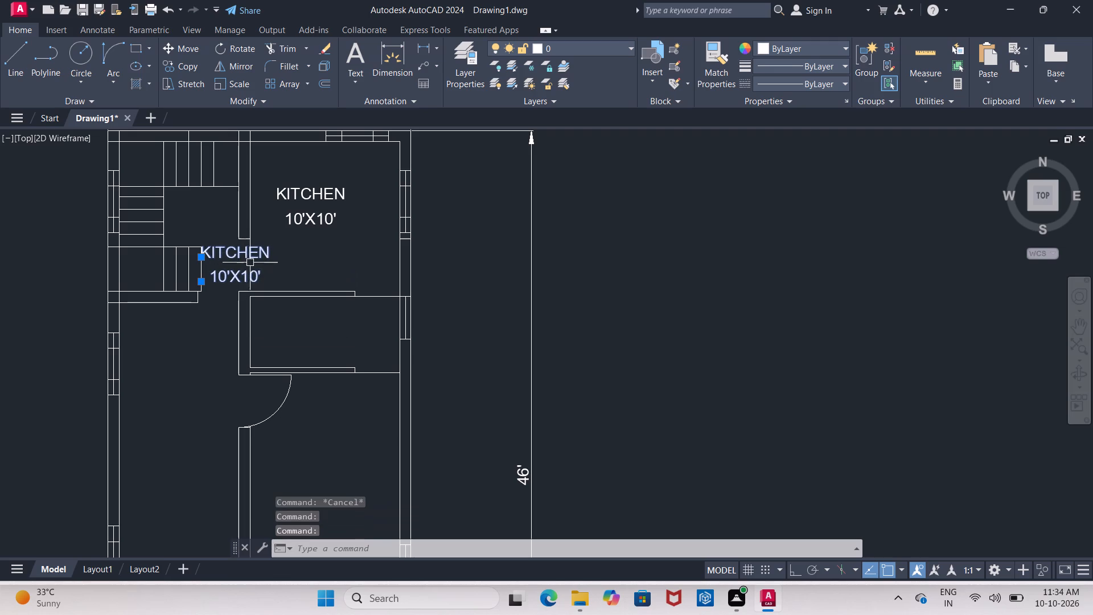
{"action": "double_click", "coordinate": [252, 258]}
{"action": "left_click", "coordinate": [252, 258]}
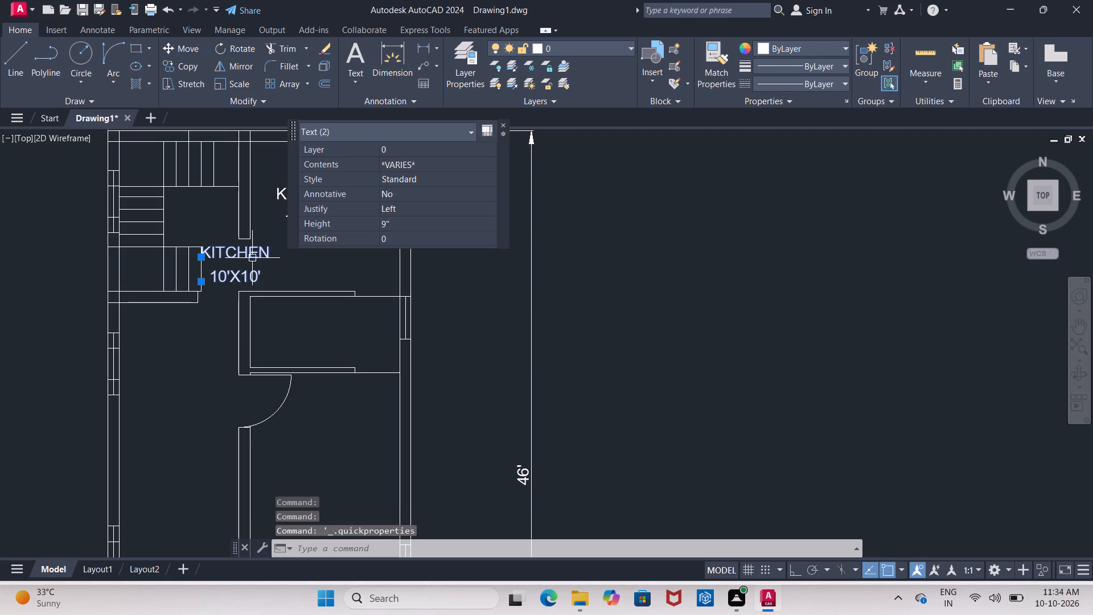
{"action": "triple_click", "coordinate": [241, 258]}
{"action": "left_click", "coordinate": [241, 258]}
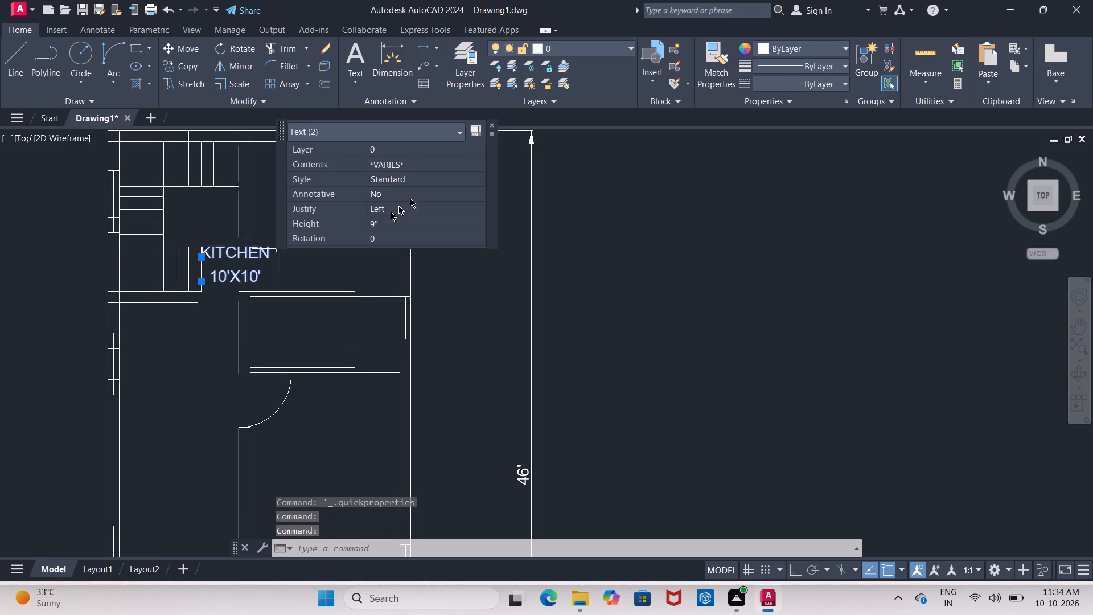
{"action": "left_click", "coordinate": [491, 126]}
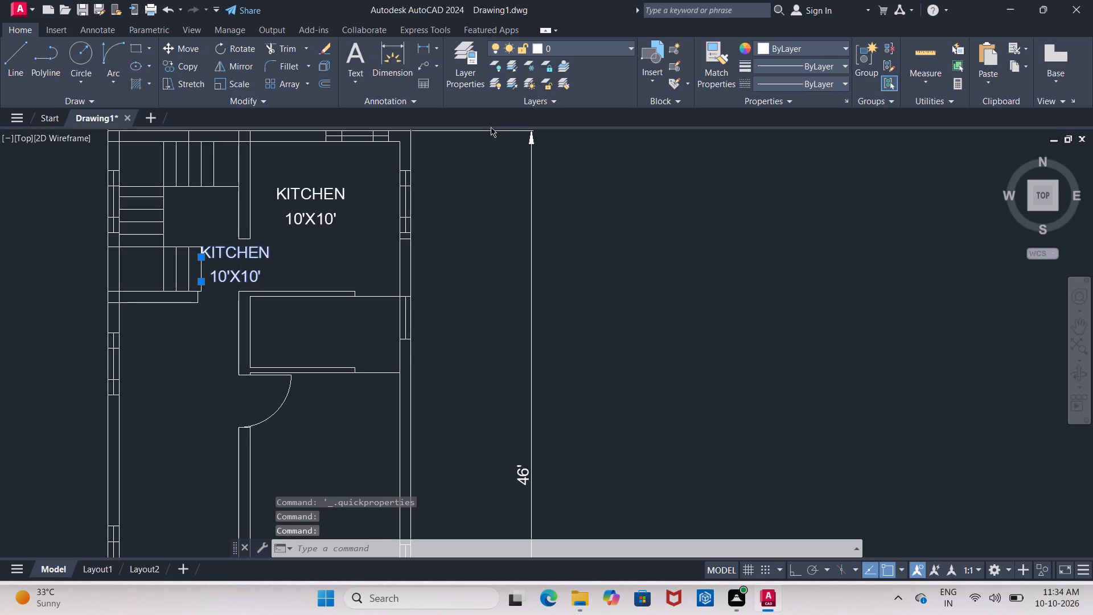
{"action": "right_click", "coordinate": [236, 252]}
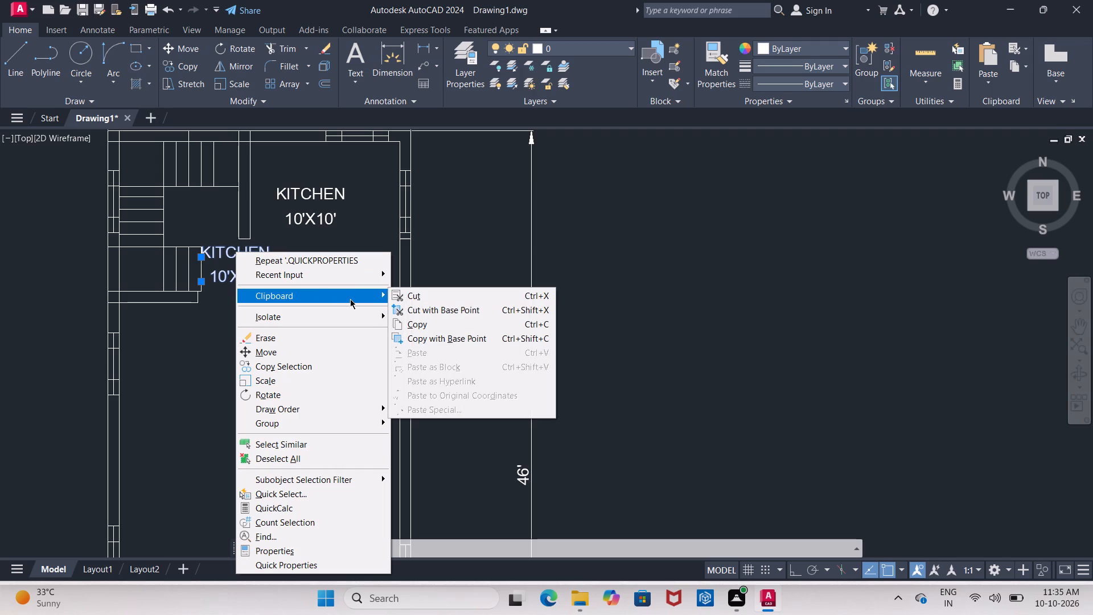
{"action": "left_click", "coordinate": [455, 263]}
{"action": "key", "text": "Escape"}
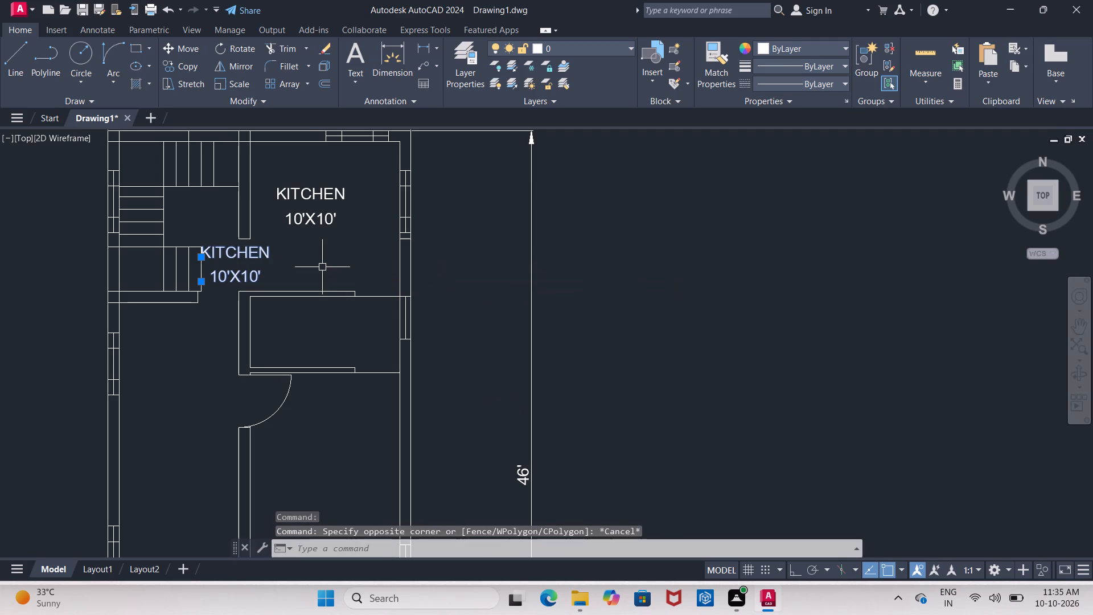
Change the KITCHEN text of the label in the passage beside the stairs to AO, indented with leading spaces.
{"action": "type", "text": "ED"}
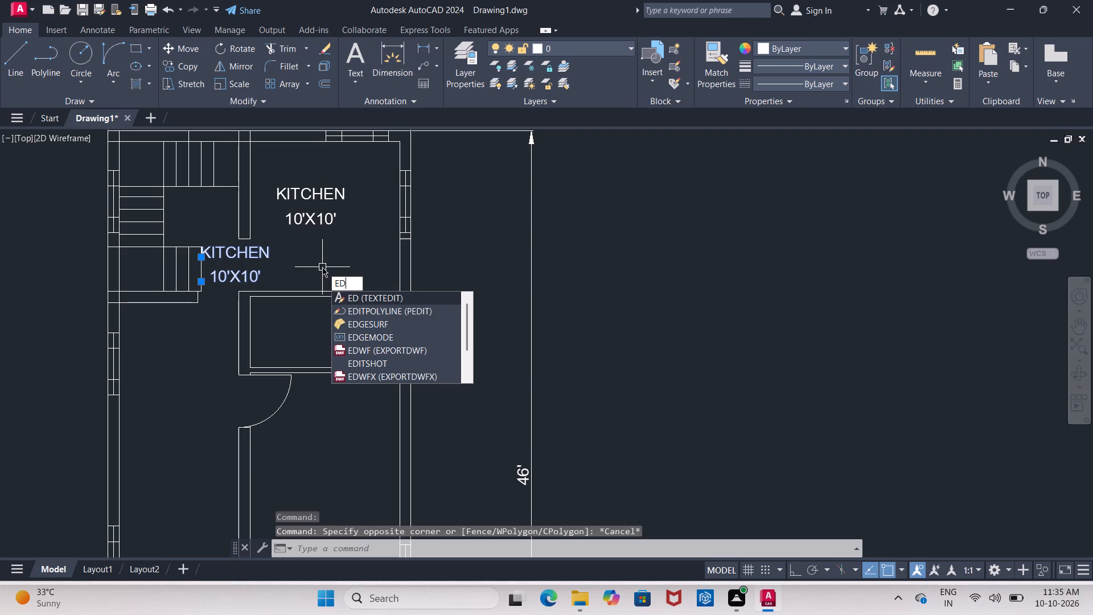
{"action": "left_click", "coordinate": [360, 298]}
{"action": "left_click", "coordinate": [220, 253]}
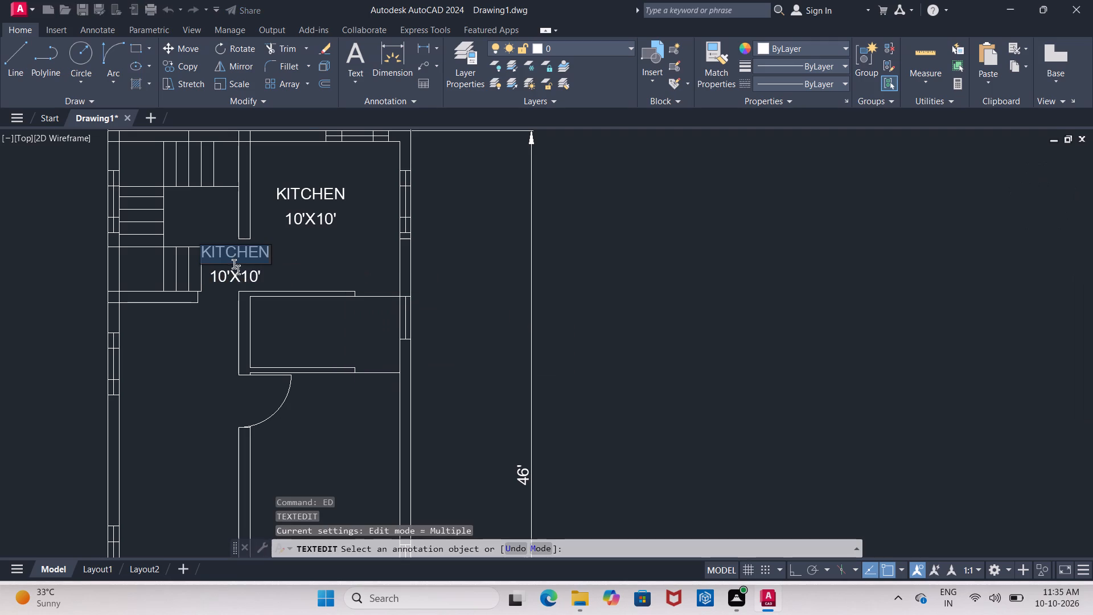
{"action": "scroll", "coordinate": [248, 267], "scroll_direction": "up", "scroll_amount": 1}
{"action": "left_click", "coordinate": [279, 243]}
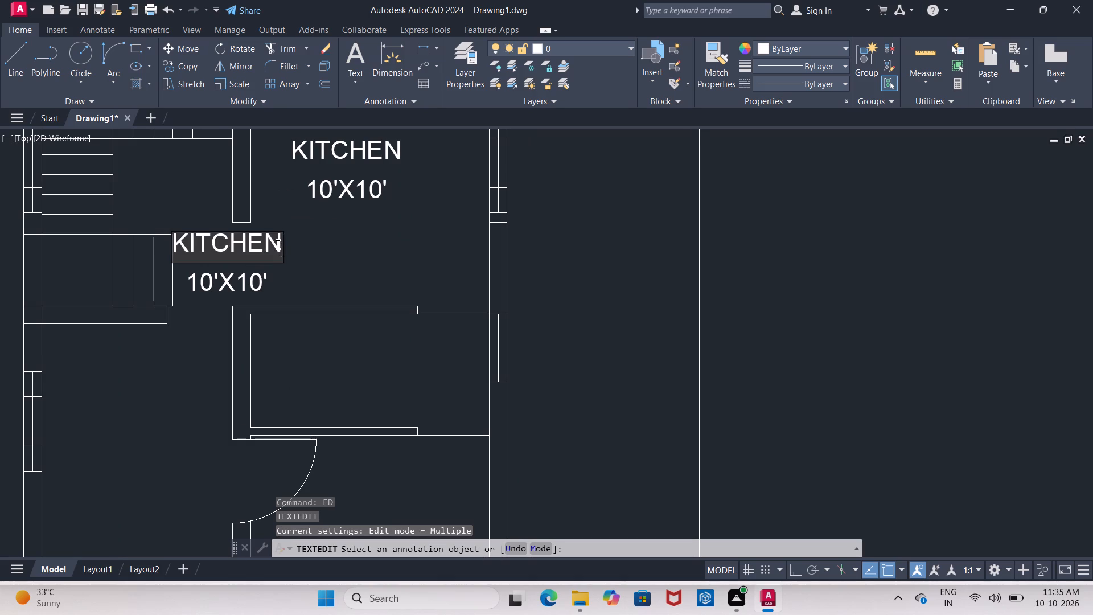
{"action": "key", "text": "BackSpace"}
{"action": "key", "text": "BackSpace"}
{"action": "key", "text": "BackSpace"}
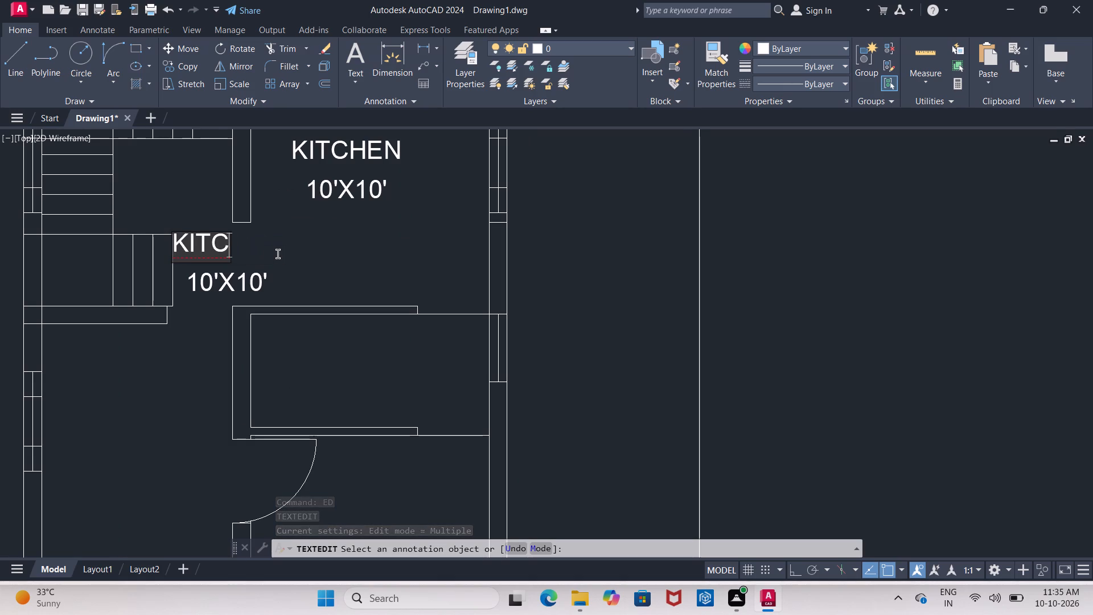
{"action": "key", "text": "BackSpace"}
{"action": "key", "text": "BackSpace"}
{"action": "key", "text": "BackSpace"}
{"action": "key", "text": "BackSpace"}
{"action": "key", "text": "space"}
{"action": "key", "text": "space"}
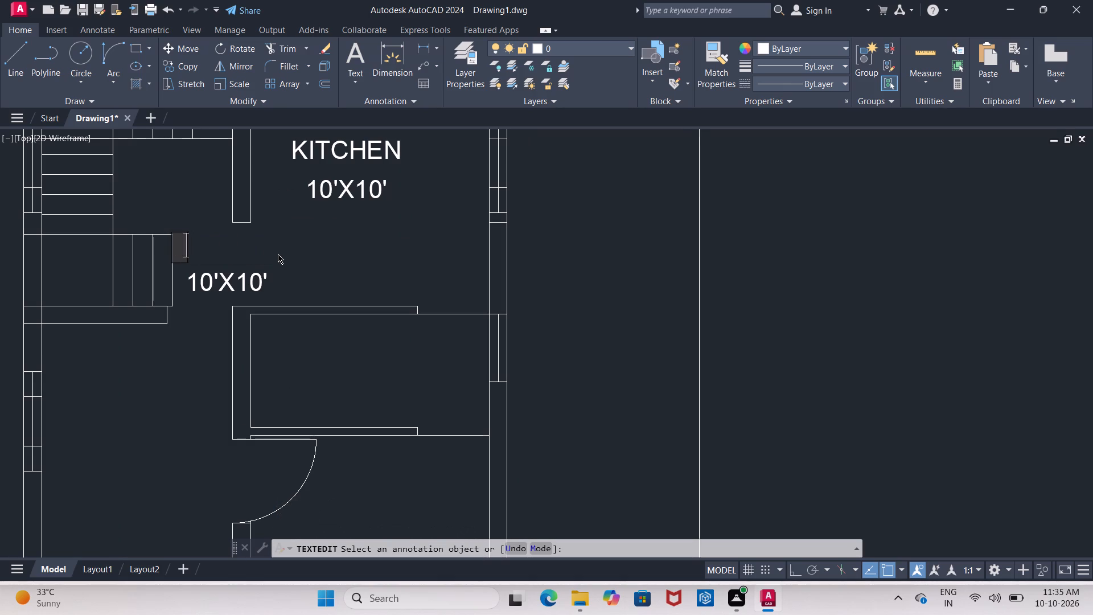
{"action": "key", "text": "space"}
{"action": "key", "text": "space"}
{"action": "key", "text": "space"}
{"action": "key", "text": "space"}
{"action": "key", "text": "space"}
{"action": "key", "text": "space"}
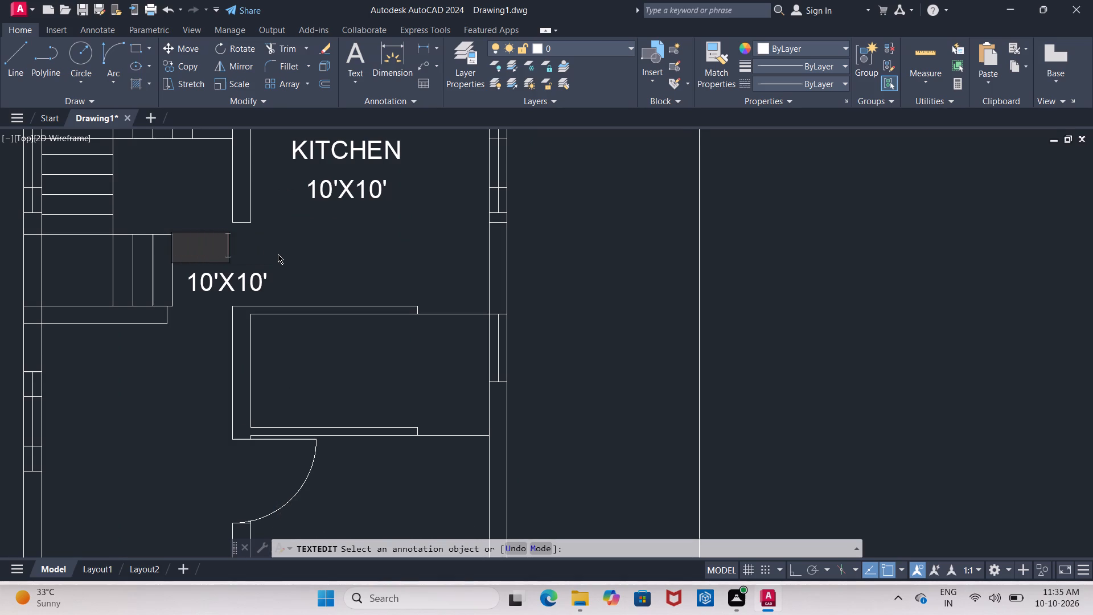
{"action": "type", "text": "AO"}
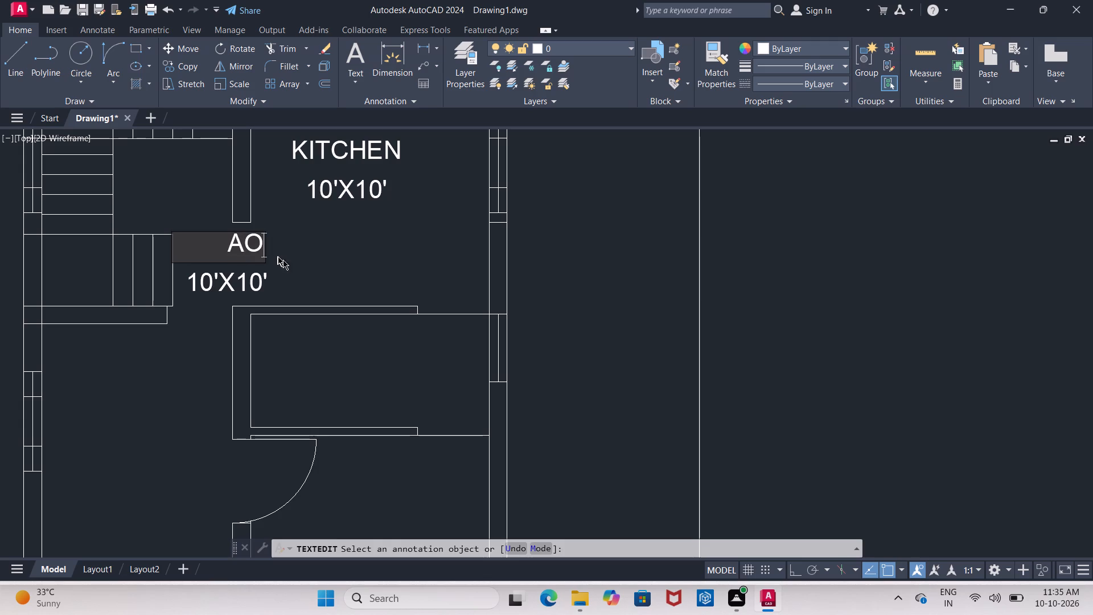
{"action": "left_click", "coordinate": [290, 261]}
{"action": "key", "text": "Escape"}
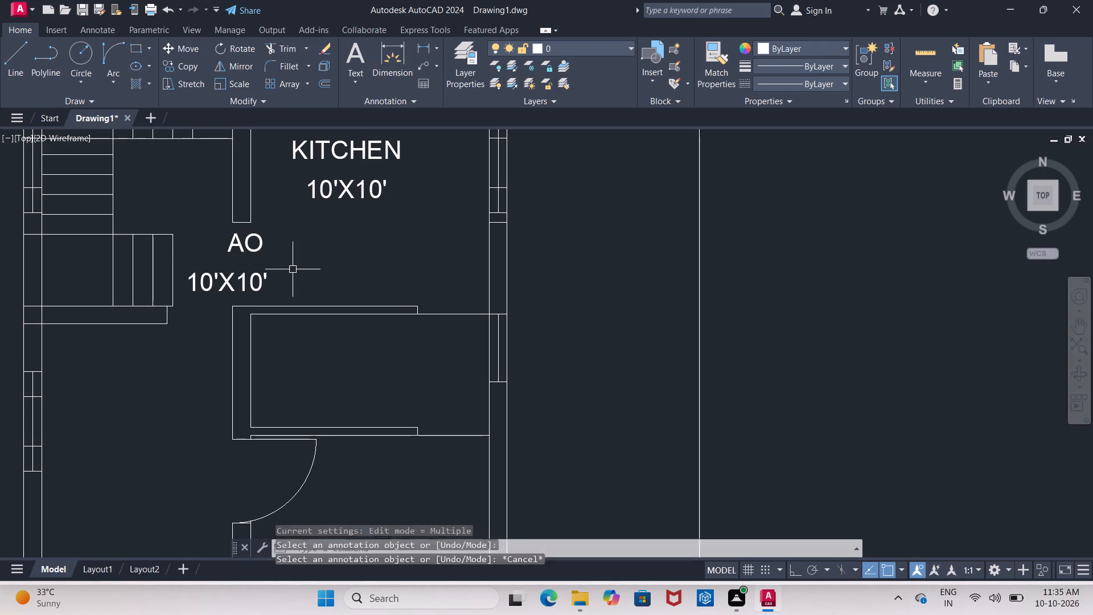
Delete the 10'X10' size line below the AO label.
{"action": "left_click", "coordinate": [247, 287]}
{"action": "key", "text": "Delete"}
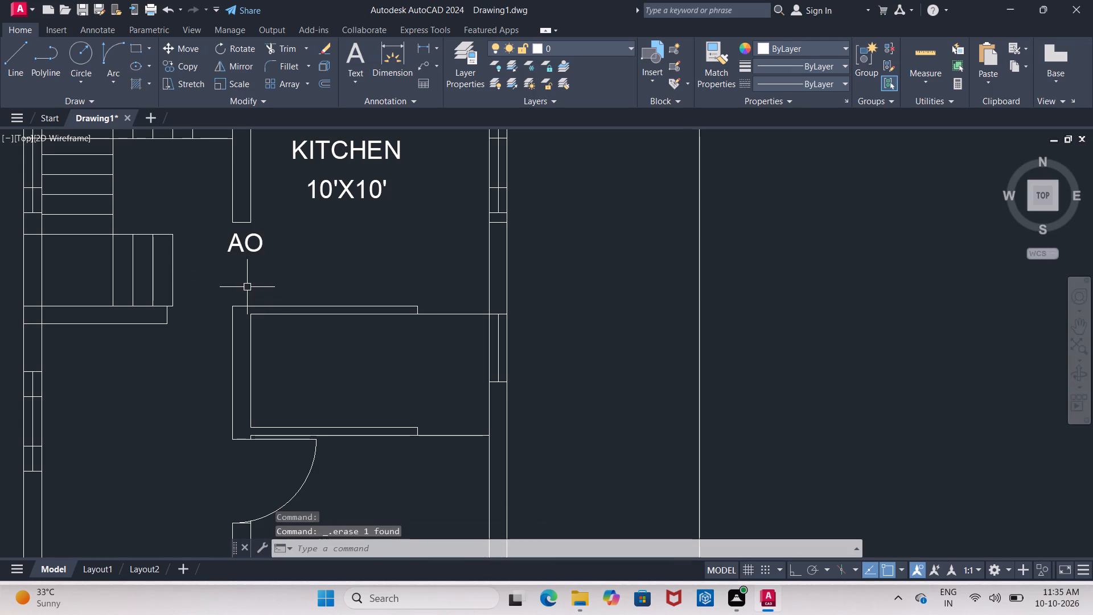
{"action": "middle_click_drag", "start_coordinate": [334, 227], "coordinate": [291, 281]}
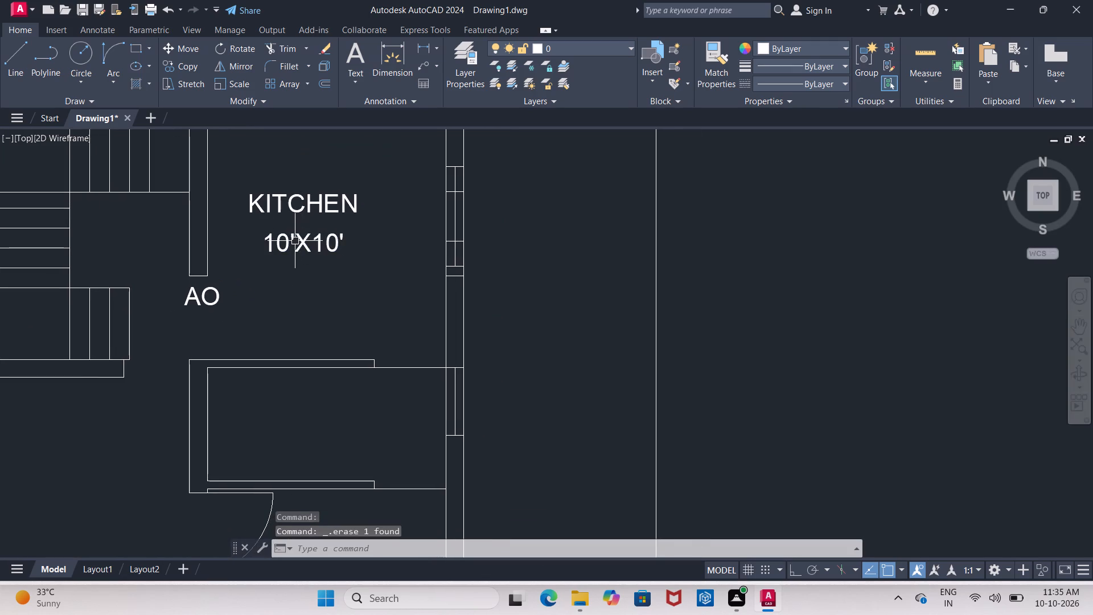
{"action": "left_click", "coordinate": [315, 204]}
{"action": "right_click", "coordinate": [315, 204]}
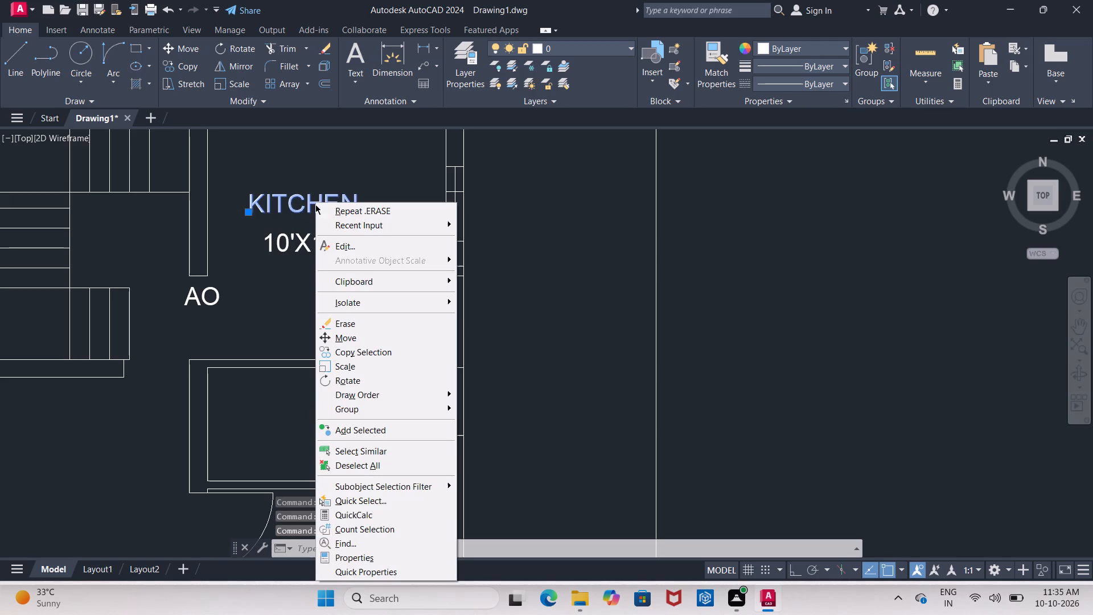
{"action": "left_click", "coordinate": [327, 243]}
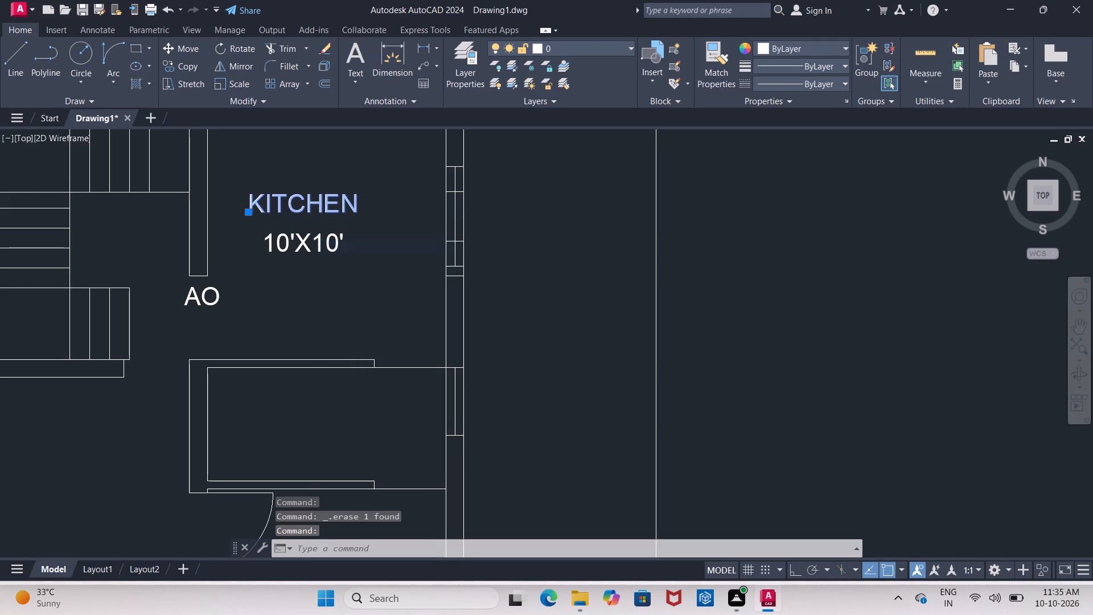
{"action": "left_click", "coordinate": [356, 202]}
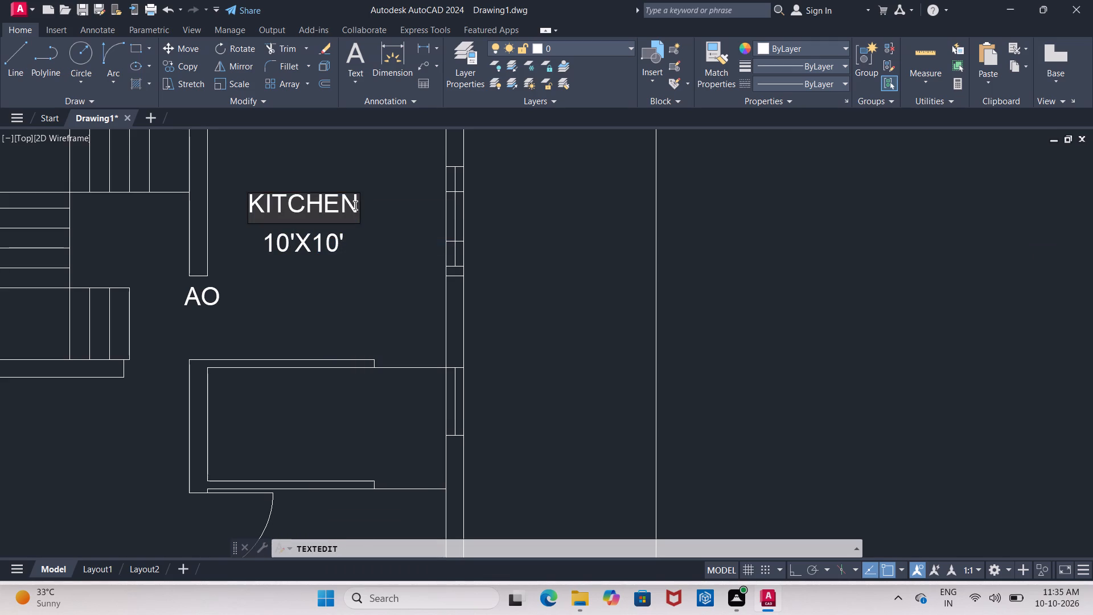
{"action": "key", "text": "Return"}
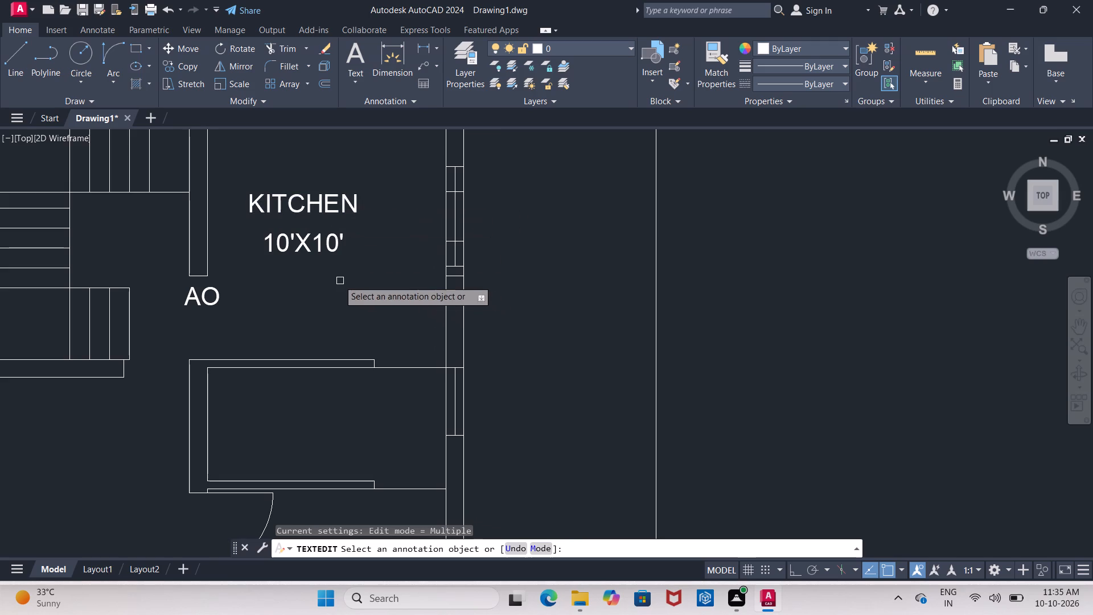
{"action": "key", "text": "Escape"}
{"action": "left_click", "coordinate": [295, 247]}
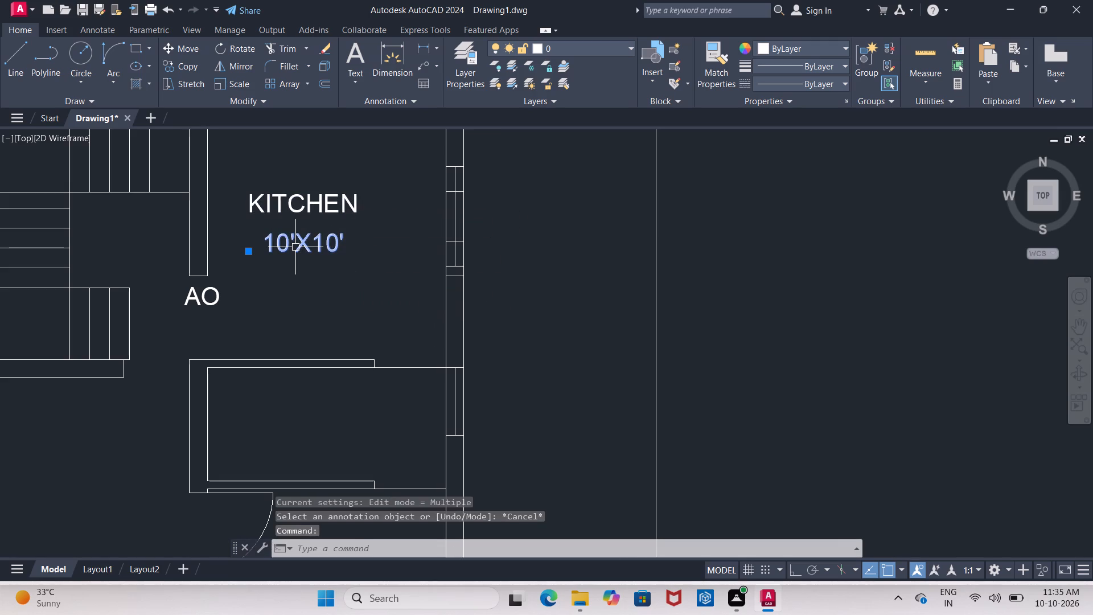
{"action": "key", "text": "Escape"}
Copy the two-line kitchen label beside the stairs, into the left hall, the lower-right room, the small middle room and near the inner door.
{"action": "scroll", "coordinate": [290, 277], "scroll_direction": "down", "scroll_amount": 1}
{"action": "middle_click_drag", "start_coordinate": [290, 277], "coordinate": [307, 221]}
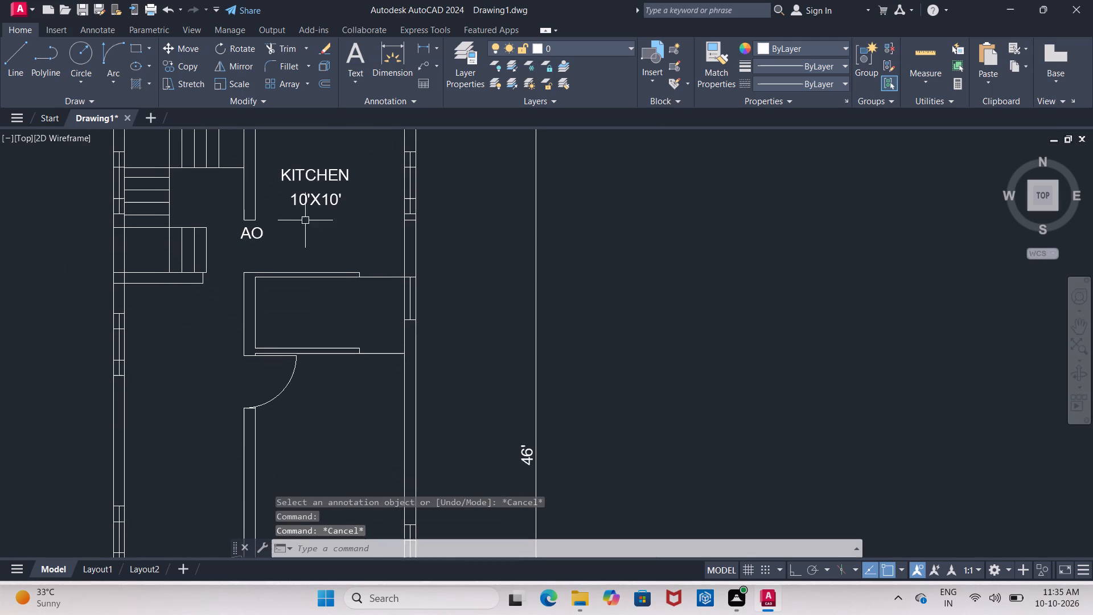
{"action": "left_click", "coordinate": [305, 175]}
{"action": "left_click", "coordinate": [319, 204]}
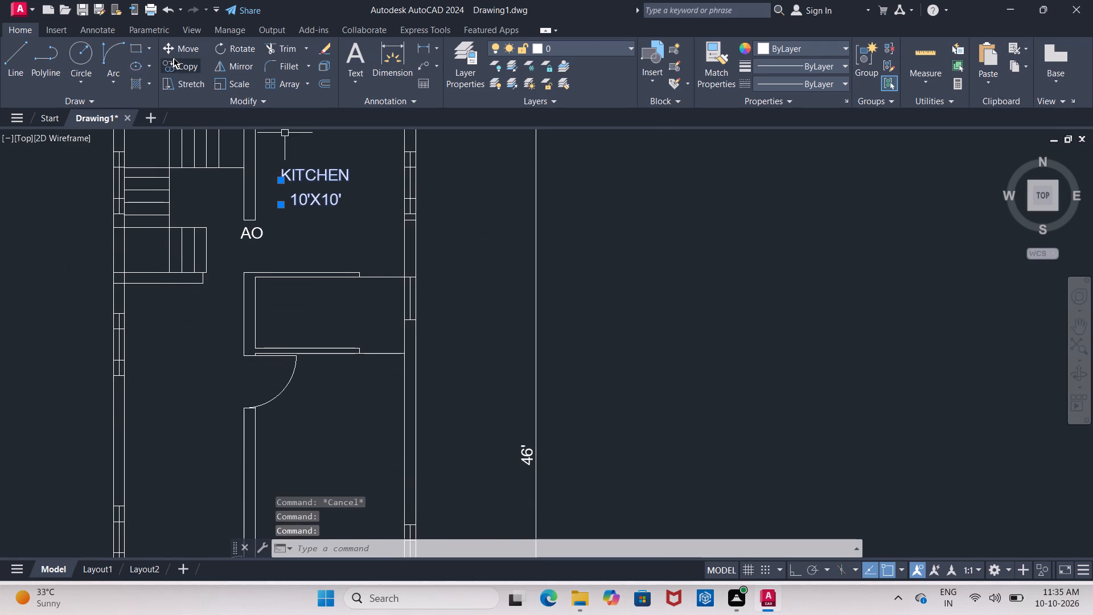
{"action": "left_click", "coordinate": [172, 65]}
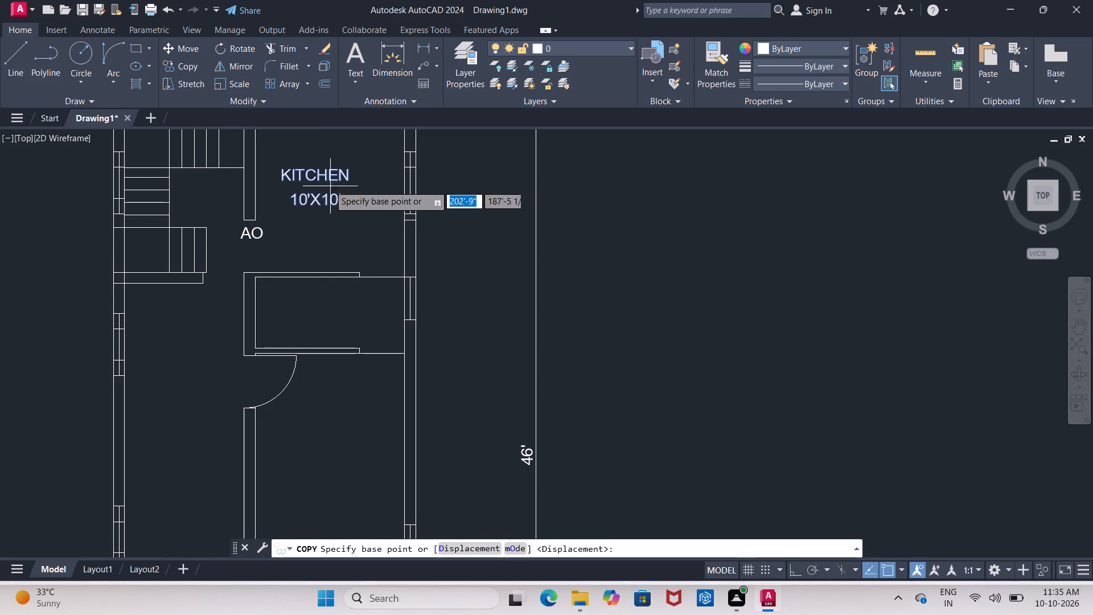
{"action": "left_click", "coordinate": [329, 185]}
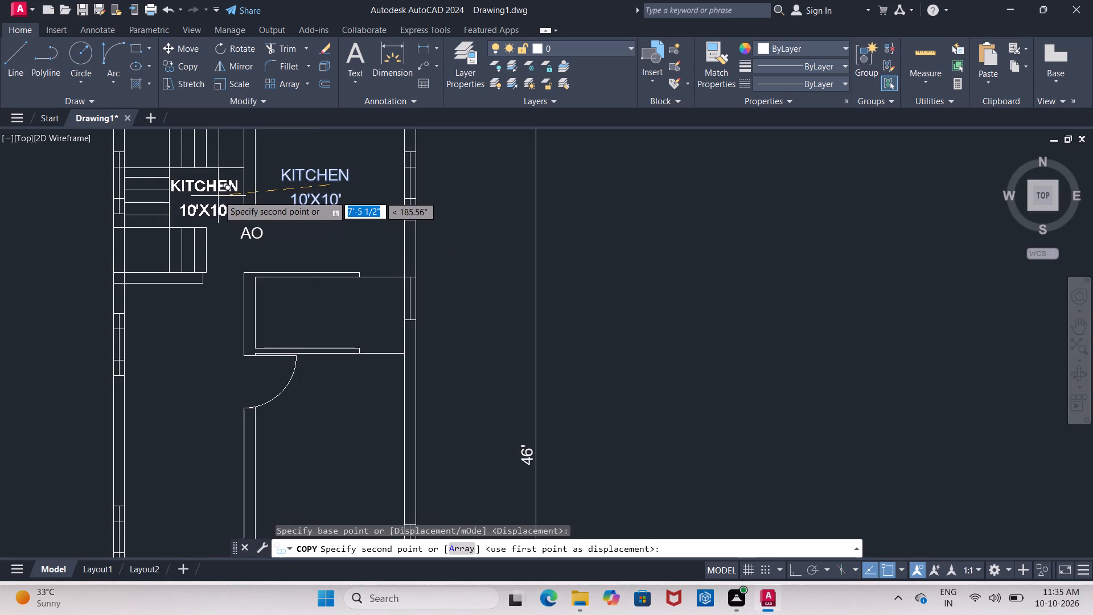
{"action": "left_click", "coordinate": [218, 195]}
{"action": "scroll", "coordinate": [220, 268], "scroll_direction": "down", "scroll_amount": 1}
{"action": "middle_click_drag", "start_coordinate": [223, 277], "coordinate": [235, 214]}
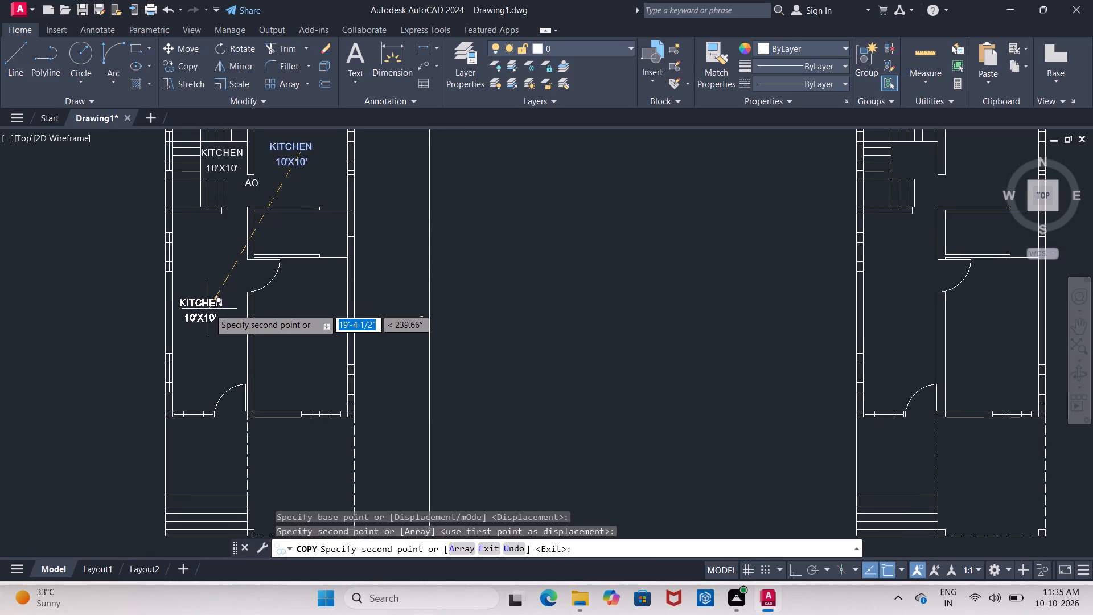
{"action": "left_click", "coordinate": [209, 309]}
{"action": "left_click", "coordinate": [311, 341]}
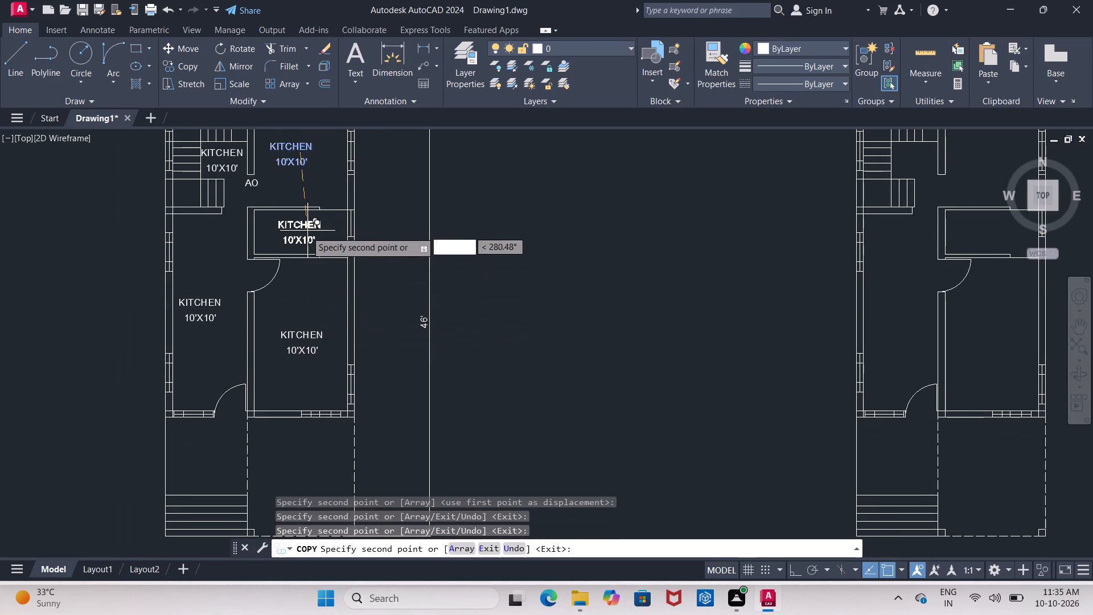
{"action": "left_click", "coordinate": [302, 233]}
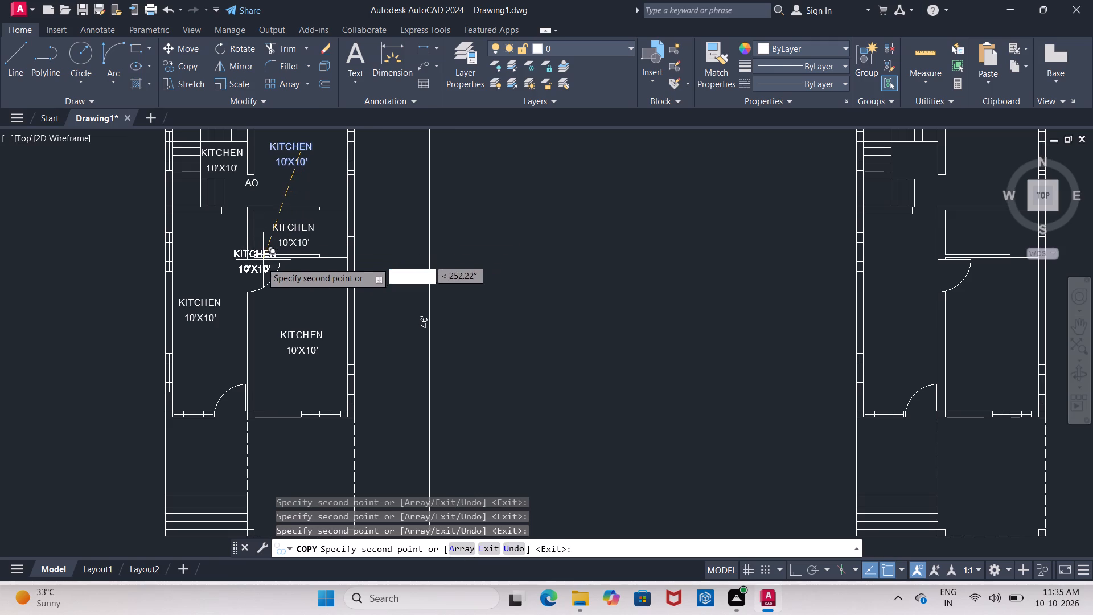
{"action": "left_click", "coordinate": [254, 272]}
Place further copies of the kitchen label outside the right wall, in the front porch and above the top wall.
{"action": "middle_click_drag", "start_coordinate": [294, 335], "coordinate": [286, 321]}
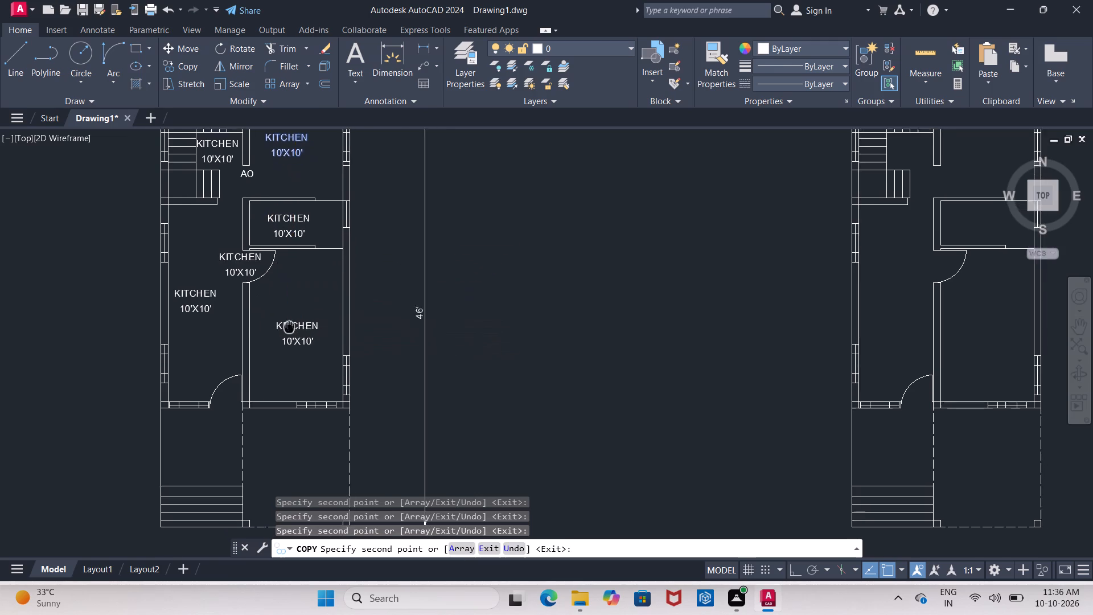
{"action": "middle_click_drag", "start_coordinate": [286, 321], "coordinate": [271, 300]}
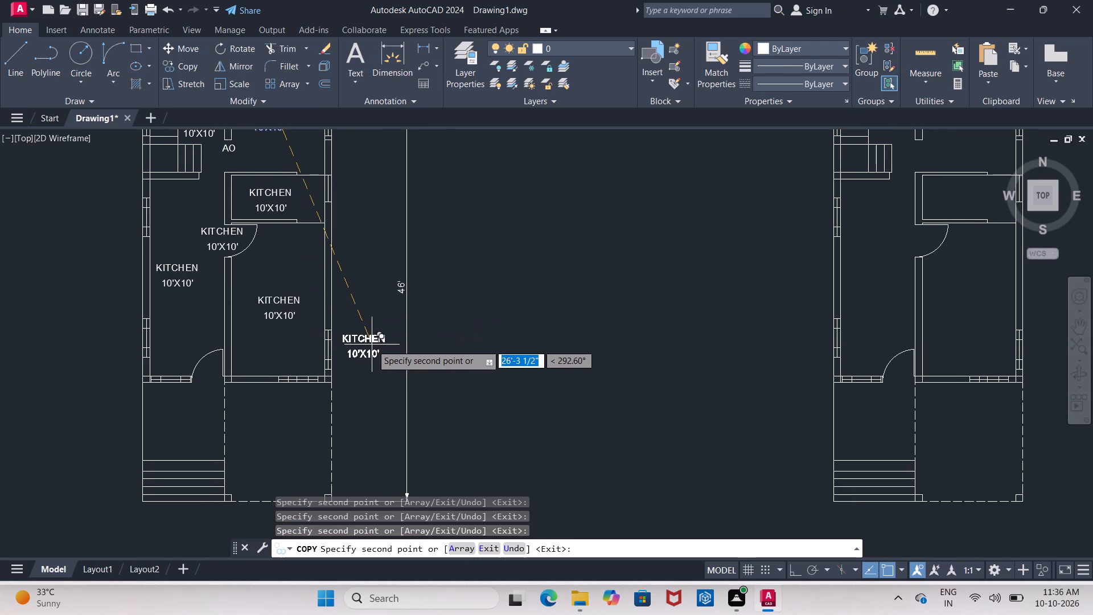
{"action": "left_click", "coordinate": [372, 345]}
{"action": "left_click", "coordinate": [309, 399]}
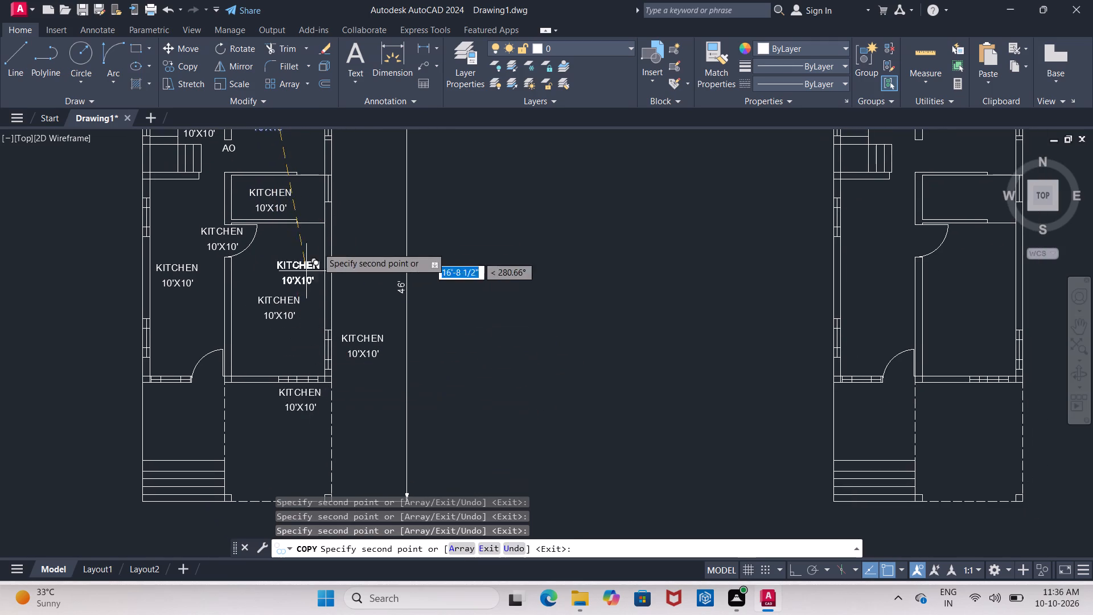
{"action": "middle_click_drag", "start_coordinate": [318, 246], "coordinate": [303, 419]}
{"action": "left_click", "coordinate": [287, 221]}
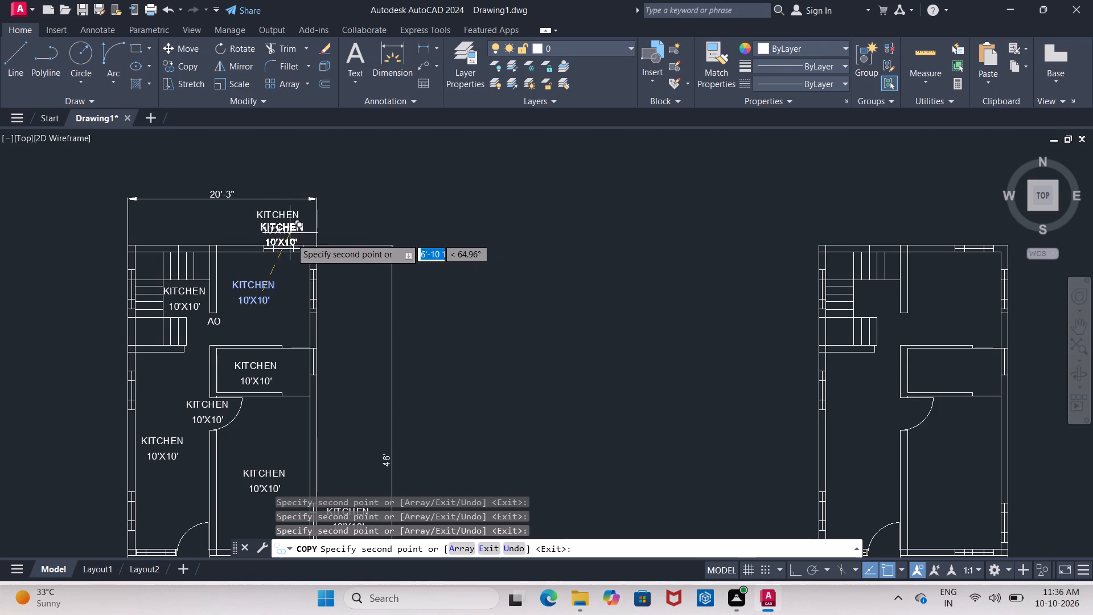
{"action": "key", "text": "Escape"}
Change the KITCHEN text of the label copy beside the stairs to DINING.
{"action": "scroll", "coordinate": [253, 308], "scroll_direction": "up", "scroll_amount": 1}
{"action": "middle_click_drag", "start_coordinate": [266, 280], "coordinate": [268, 277]}
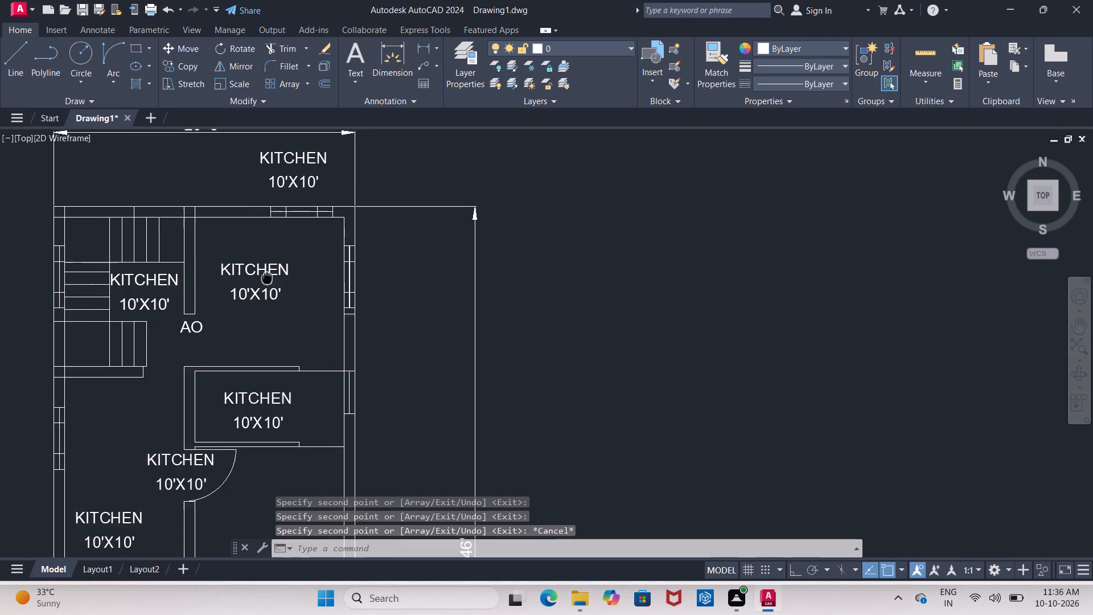
{"action": "middle_click_drag", "start_coordinate": [268, 277], "coordinate": [382, 192]}
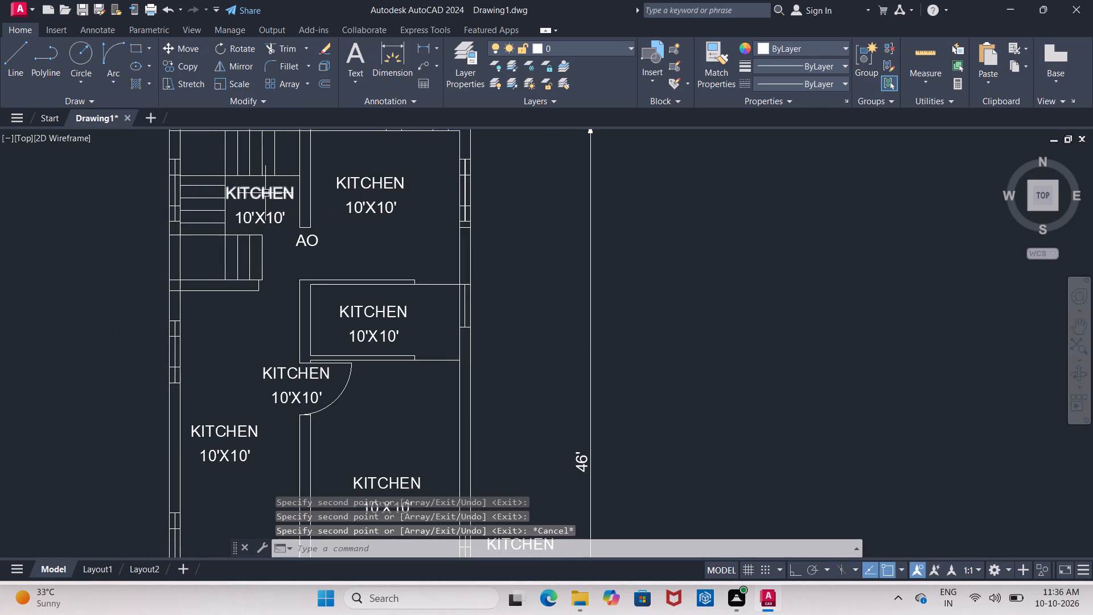
{"action": "left_click", "coordinate": [256, 195]}
{"action": "right_click", "coordinate": [256, 196]}
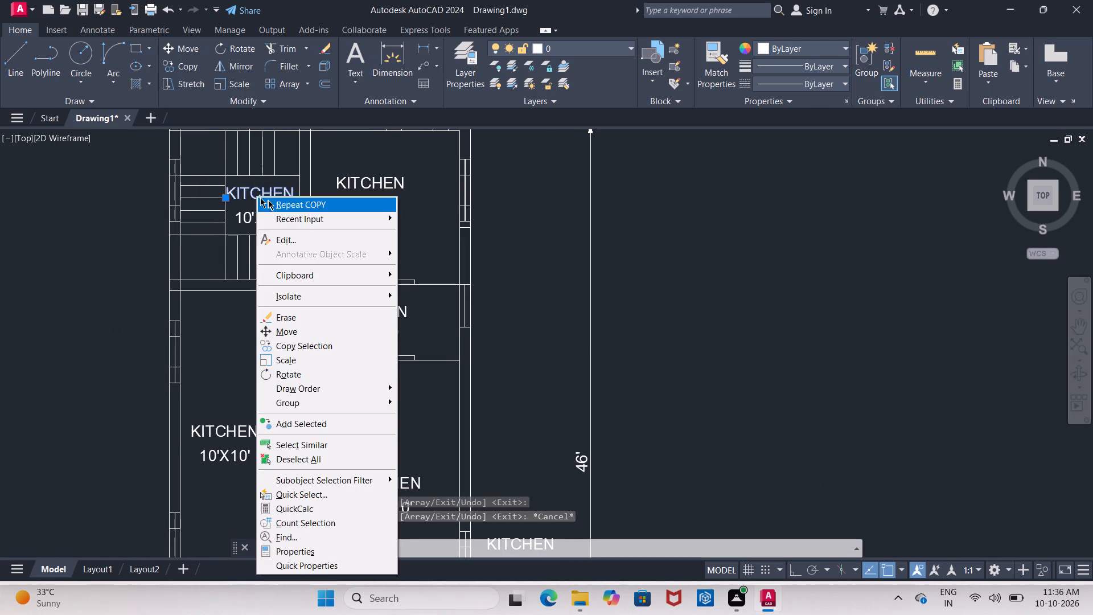
{"action": "left_click", "coordinate": [270, 244]}
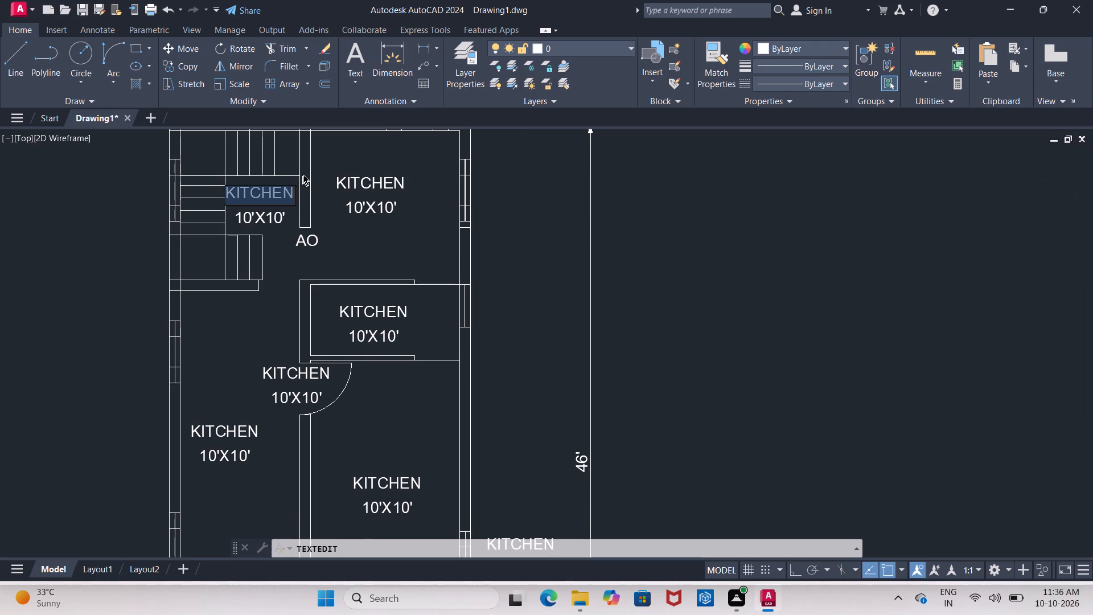
{"action": "left_click", "coordinate": [291, 192]}
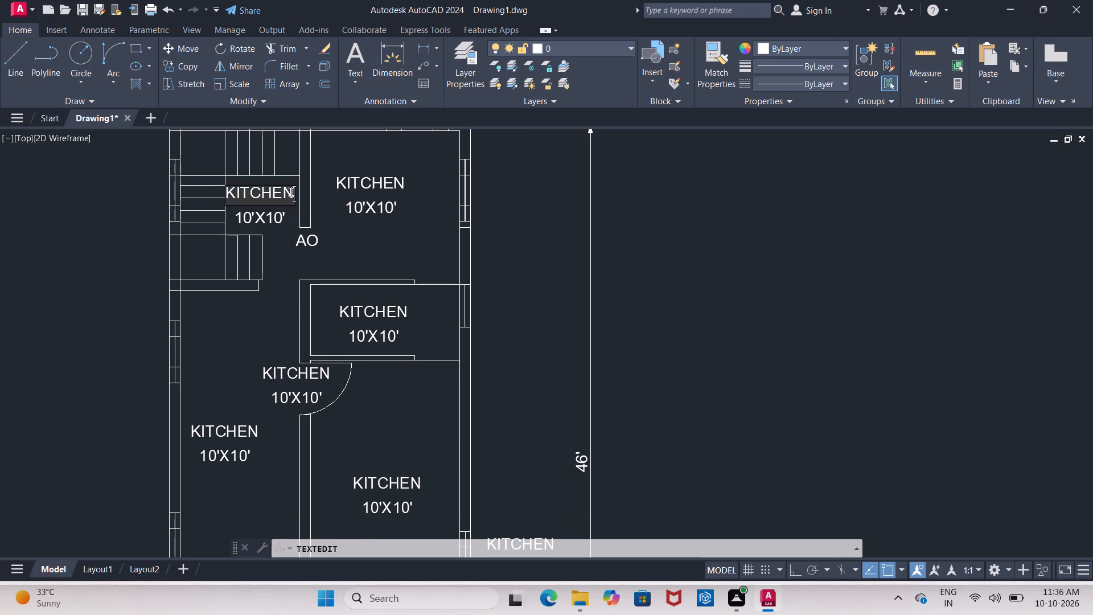
{"action": "key", "text": "BackSpace"}
{"action": "key", "text": "BackSpace"}
{"action": "key", "text": "BackSpace"}
{"action": "key", "text": "BackSpace"}
{"action": "key", "text": "BackSpace"}
{"action": "key", "text": "BackSpace"}
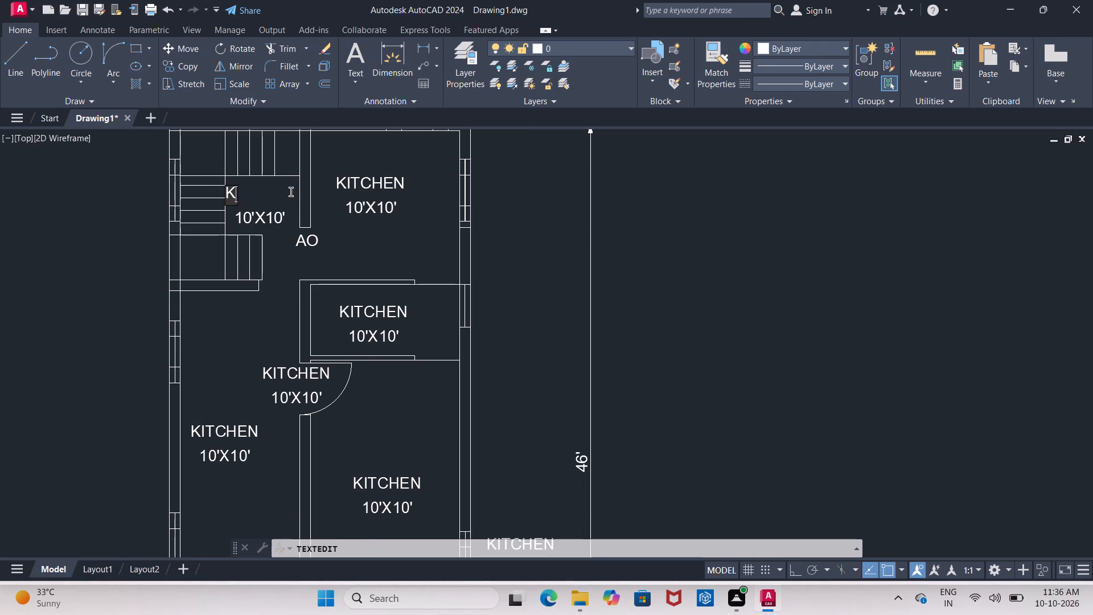
{"action": "key", "text": "BackSpace"}
{"action": "type", "text": "DINING"}
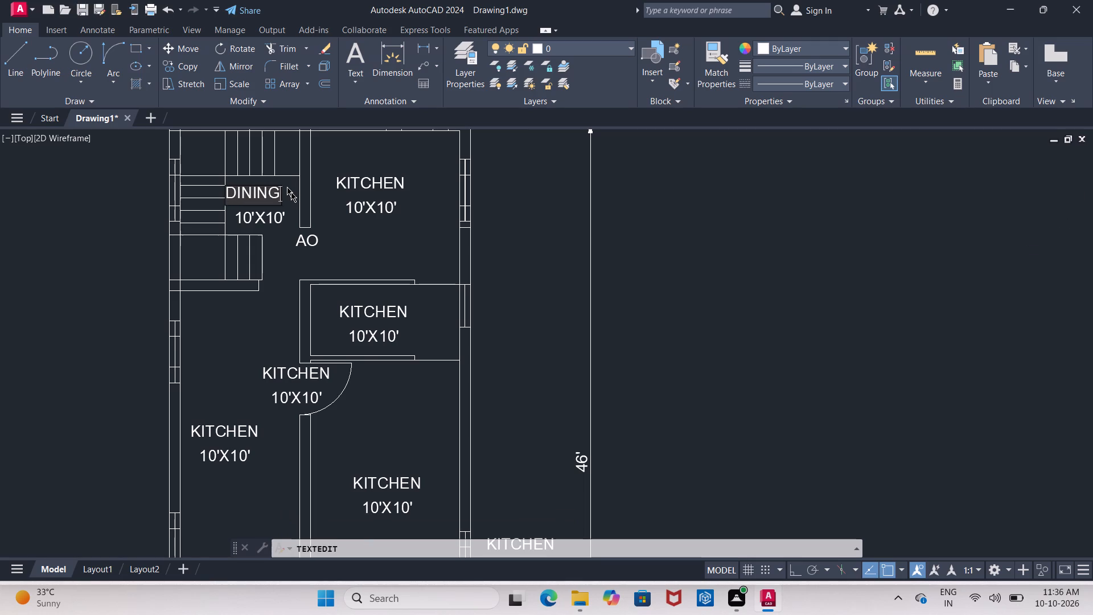
{"action": "key", "text": "Return"}
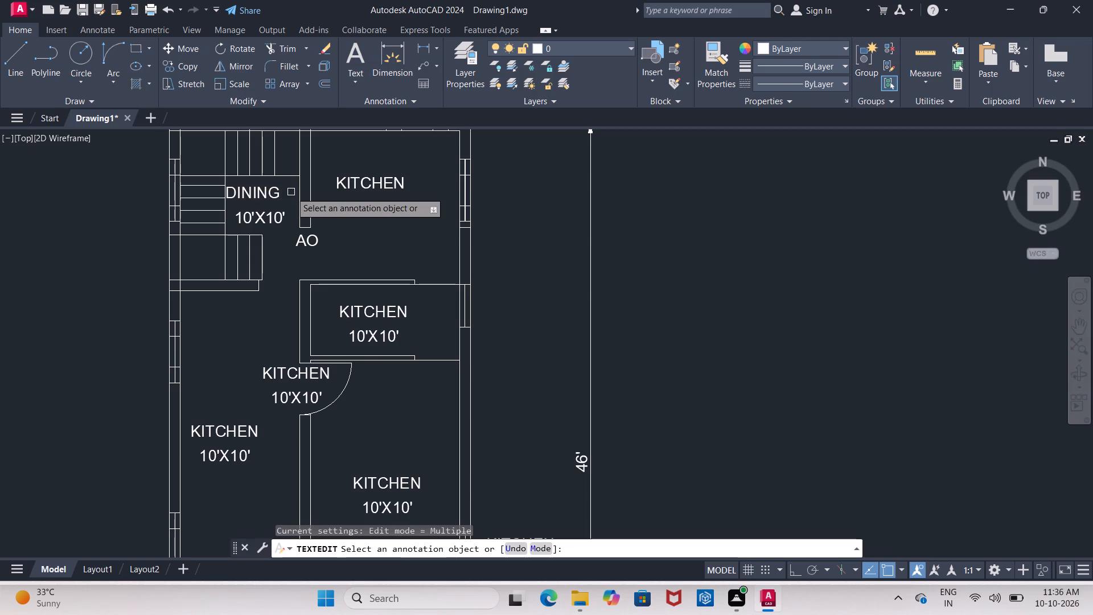
{"action": "key", "text": "Escape"}
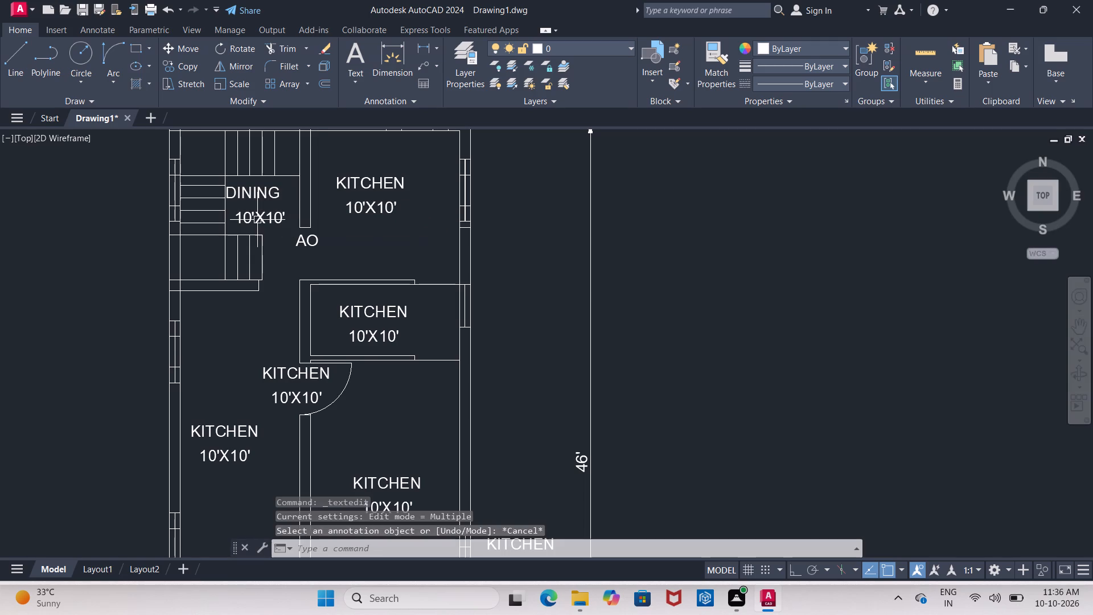
Change the size line below the DINING label to 8'X10'.
{"action": "left_click", "coordinate": [256, 219]}
{"action": "left_click", "coordinate": [256, 219]}
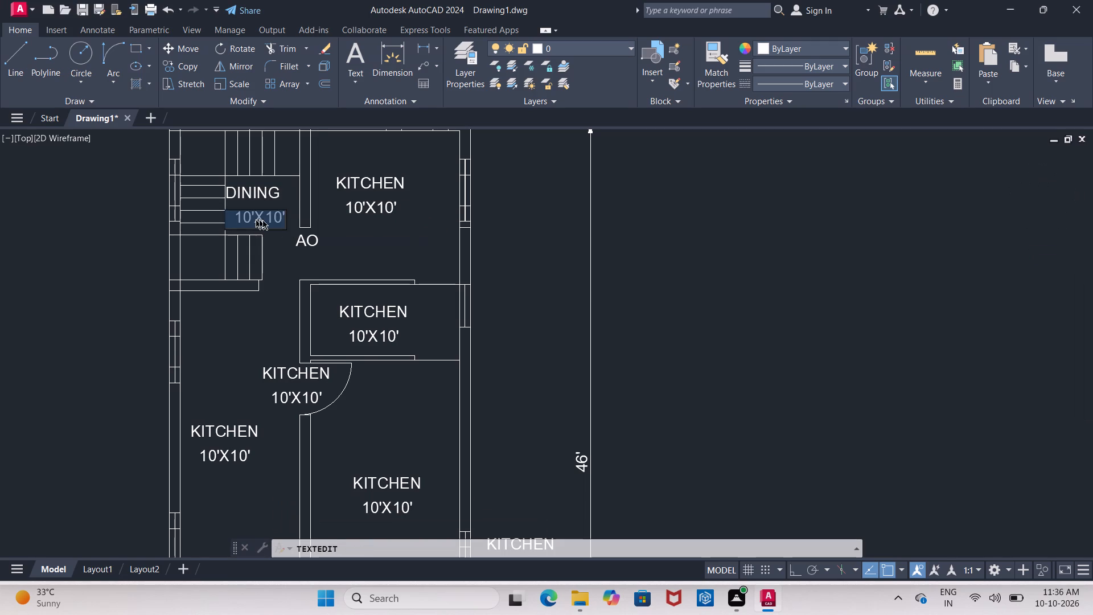
{"action": "left_click", "coordinate": [281, 218]}
{"action": "left_click", "coordinate": [285, 218]}
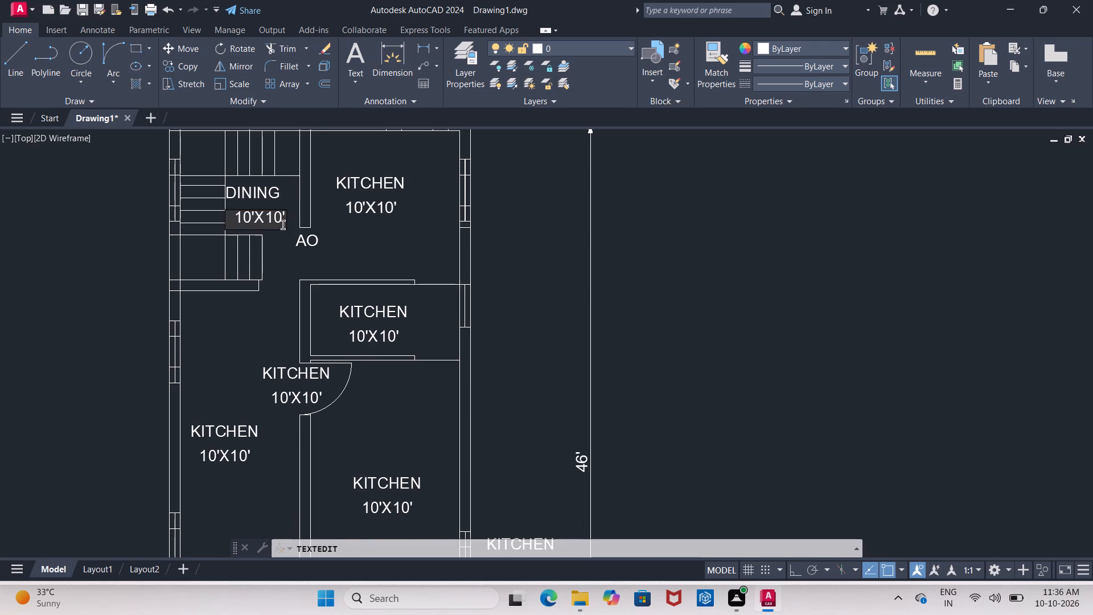
{"action": "key", "text": "BackSpace"}
{"action": "key", "text": "BackSpace"}
{"action": "key", "text": "BackSpace"}
{"action": "key", "text": "BackSpace"}
{"action": "key", "text": "BackSpace"}
{"action": "key", "text": "BackSpace"}
{"action": "key", "text": "BackSpace"}
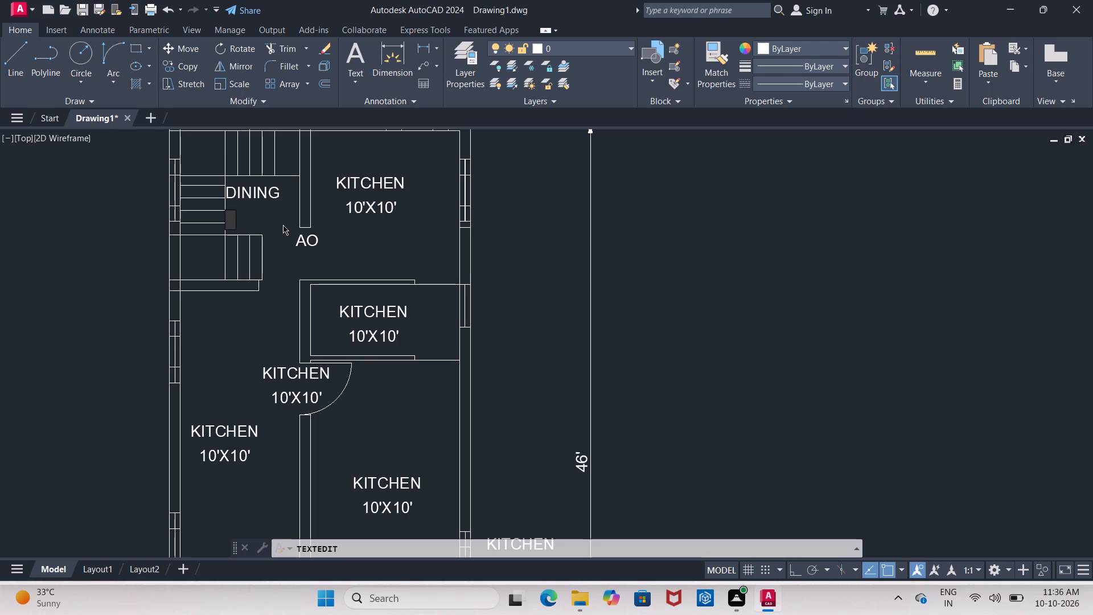
{"action": "key", "text": "space"}
{"action": "key", "text": "8"}
{"action": "key", "text": "apostrophe"}
{"action": "key", "text": "x"}
{"action": "type", "text": "10"}
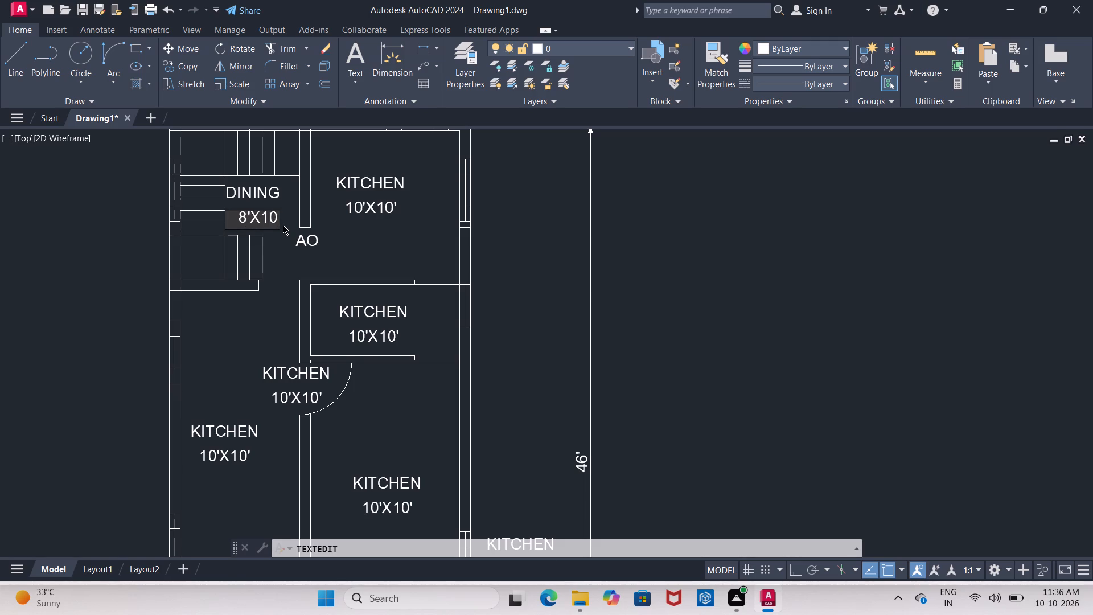
{"action": "key", "text": "apostrophe"}
{"action": "left_click", "coordinate": [239, 219]}
{"action": "key", "text": "BackSpace"}
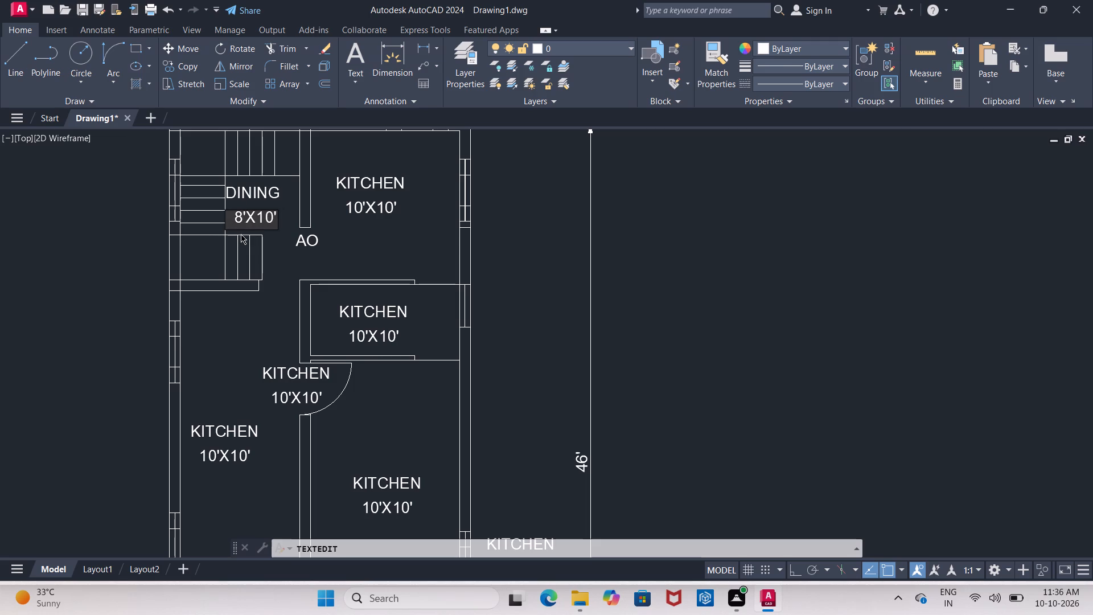
{"action": "left_click", "coordinate": [395, 237]}
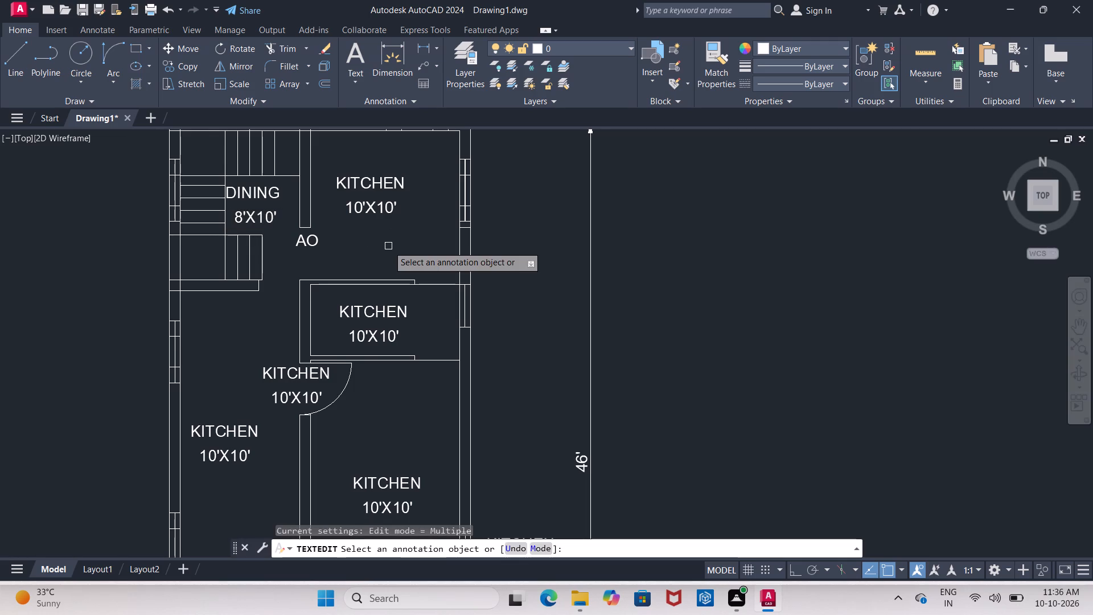
Change the KITCHEN text of the label copy in the small middle room to TOILET.
{"action": "middle_click_drag", "start_coordinate": [388, 246], "coordinate": [385, 169]}
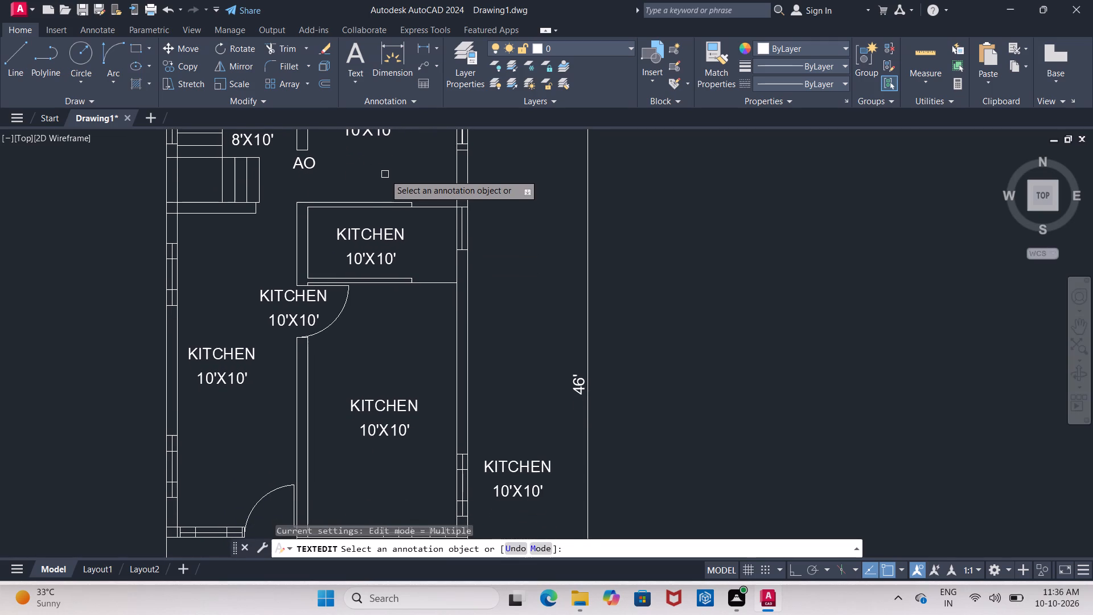
{"action": "middle_click_drag", "start_coordinate": [385, 169], "coordinate": [365, 149]}
{"action": "scroll", "coordinate": [365, 151], "scroll_direction": "down", "scroll_amount": 1}
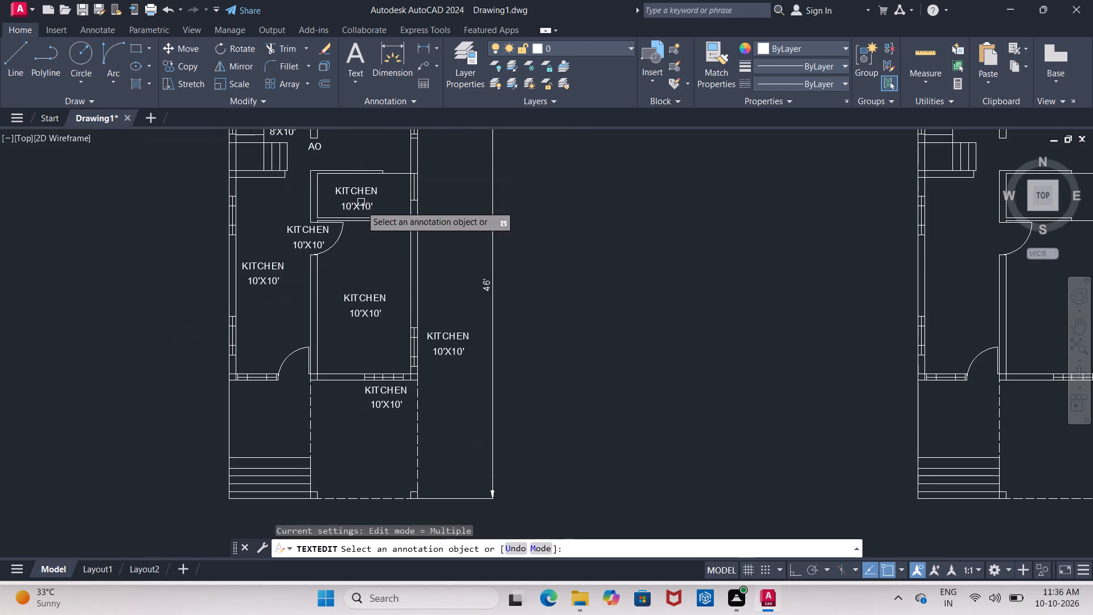
{"action": "scroll", "coordinate": [353, 154], "scroll_direction": "up", "scroll_amount": 1}
{"action": "middle_click_drag", "start_coordinate": [353, 154], "coordinate": [324, 154]}
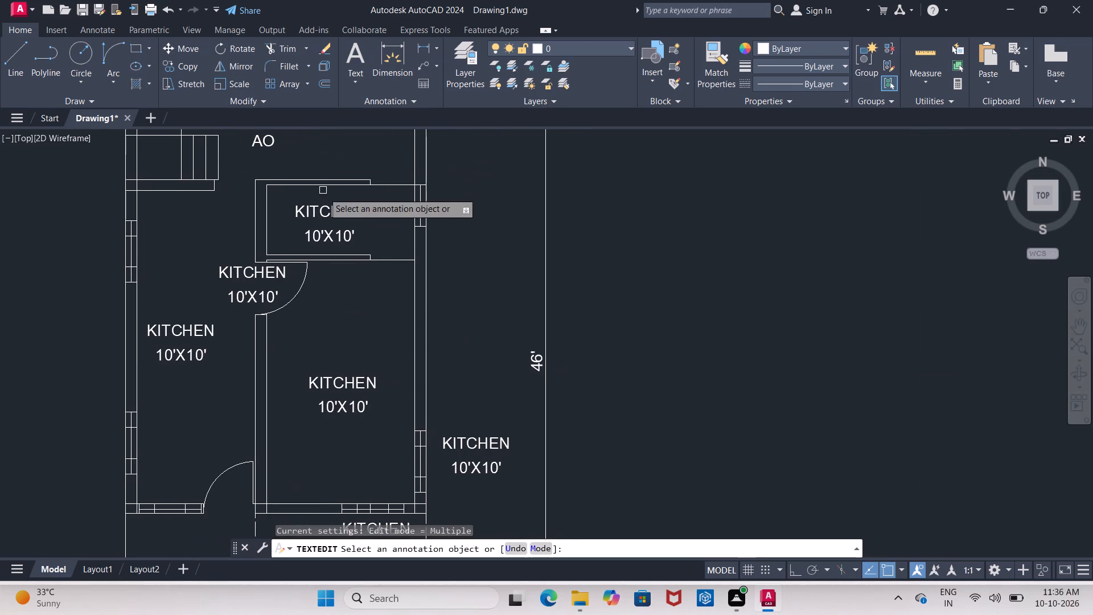
{"action": "left_click", "coordinate": [330, 214]}
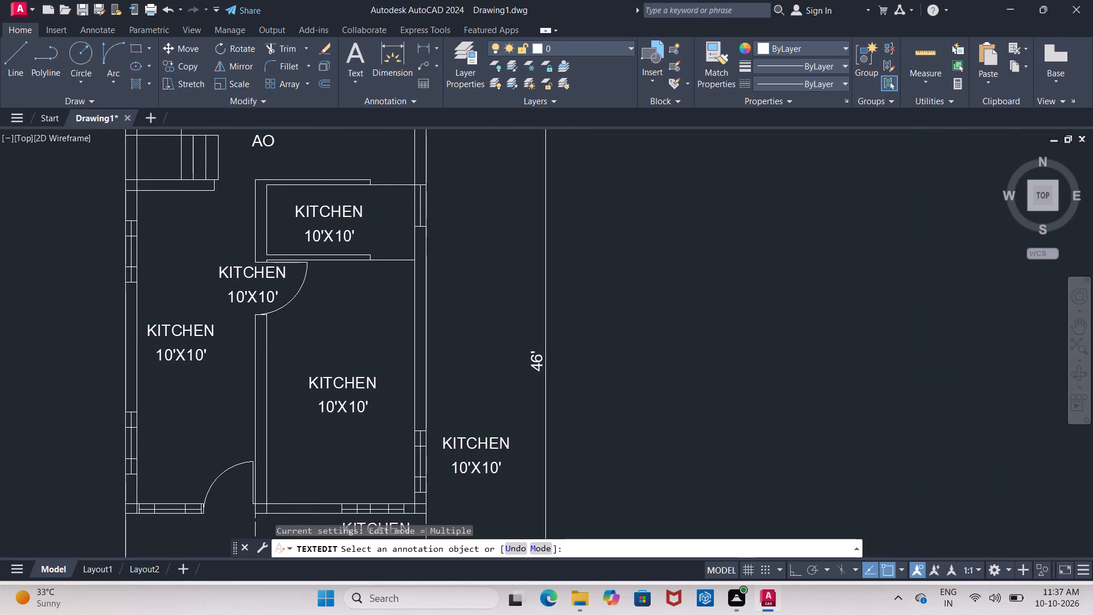
{"action": "left_click", "coordinate": [359, 211]}
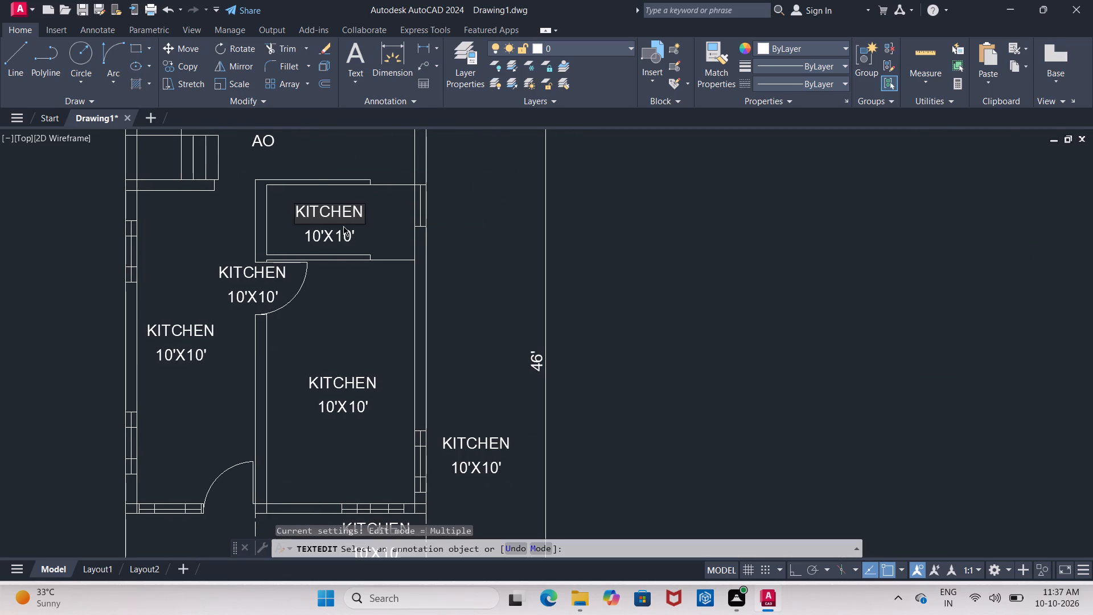
{"action": "key", "text": "BackSpace"}
{"action": "key", "text": "BackSpace"}
{"action": "key", "text": "BackSpace"}
{"action": "key", "text": "BackSpace"}
{"action": "key", "text": "BackSpace"}
{"action": "key", "text": "BackSpace"}
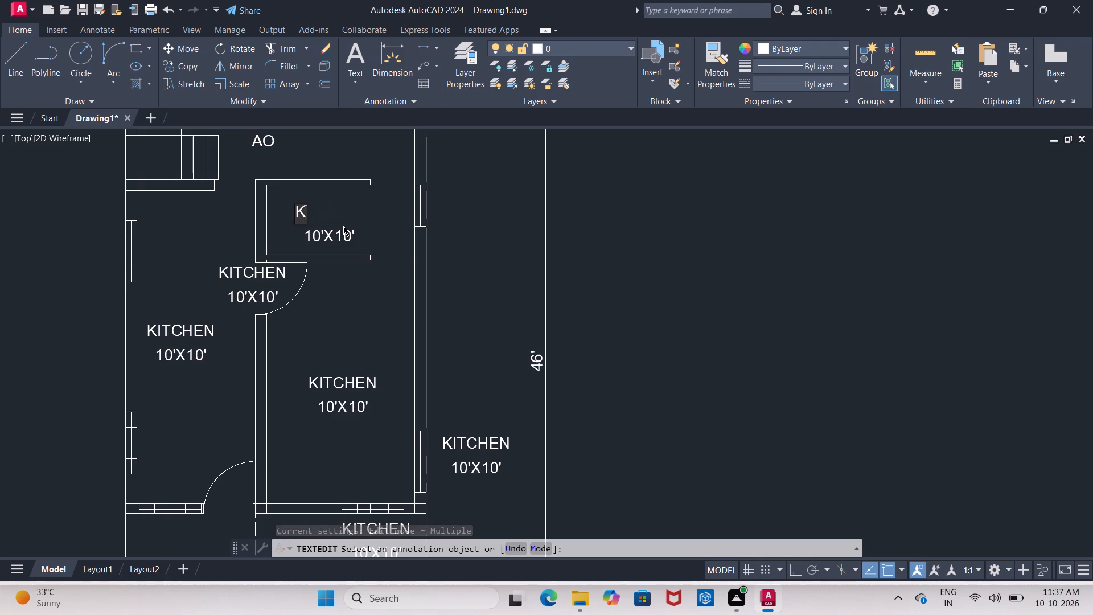
{"action": "key", "text": "BackSpace"}
{"action": "type", "text": "TO"}
{"action": "type", "text": "ILET"}
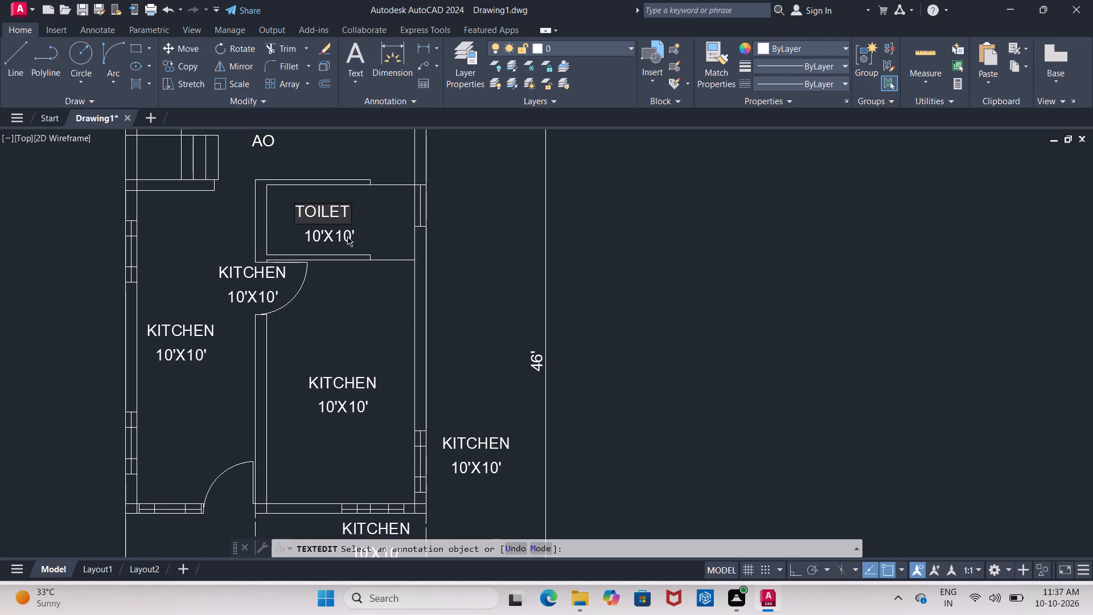
Change the size line below the TOILET label to 10'X4'9".
{"action": "left_click", "coordinate": [347, 236]}
{"action": "left_click", "coordinate": [346, 236]}
{"action": "left_click", "coordinate": [346, 236]}
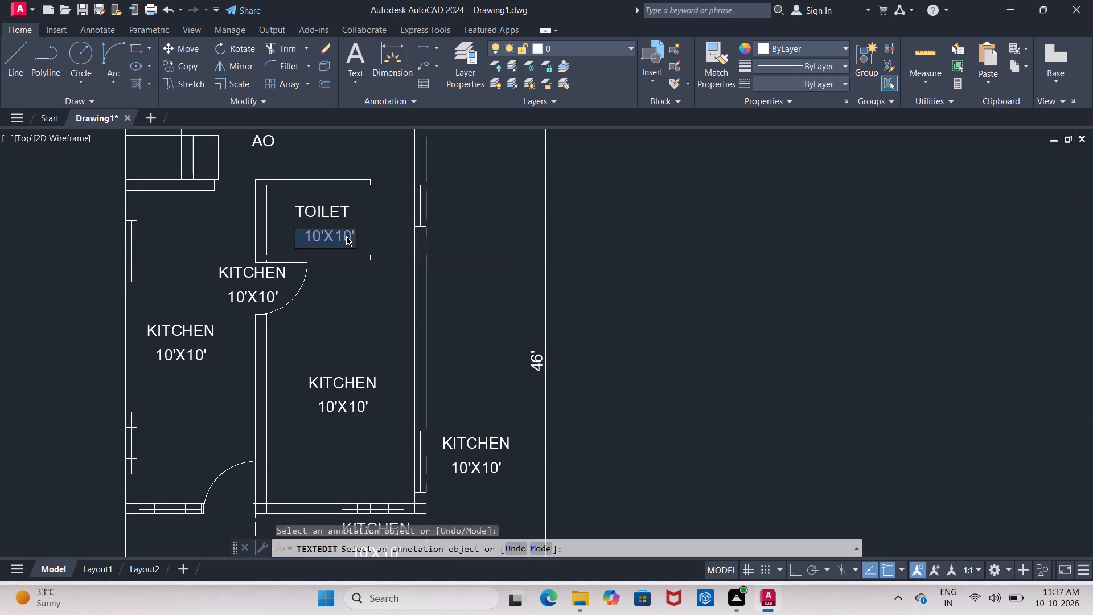
{"action": "key", "text": "BackSpace"}
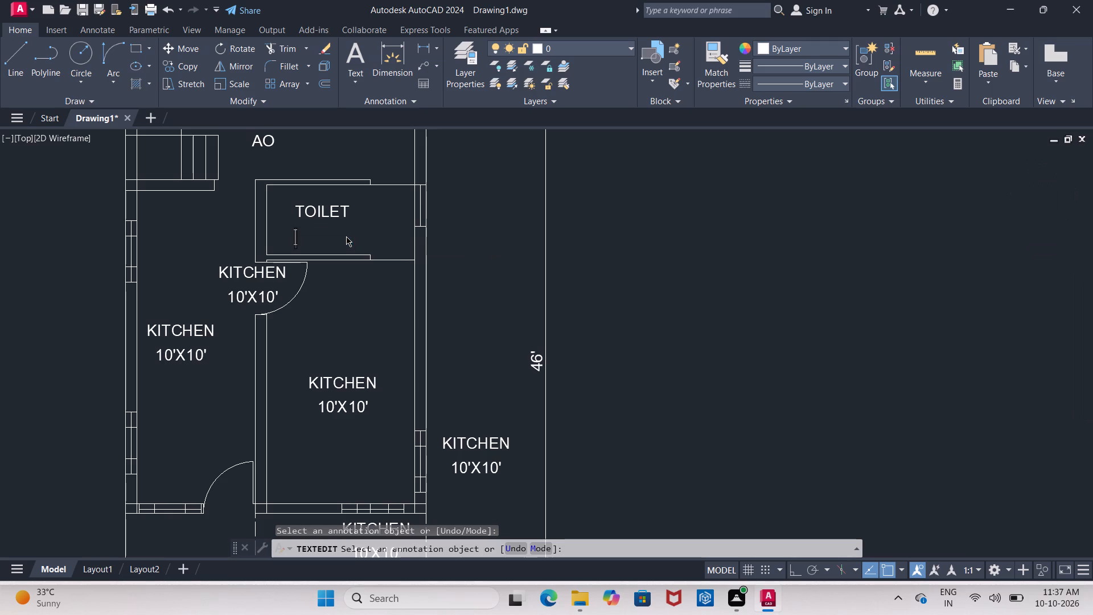
{"action": "type", "text": "10'"}
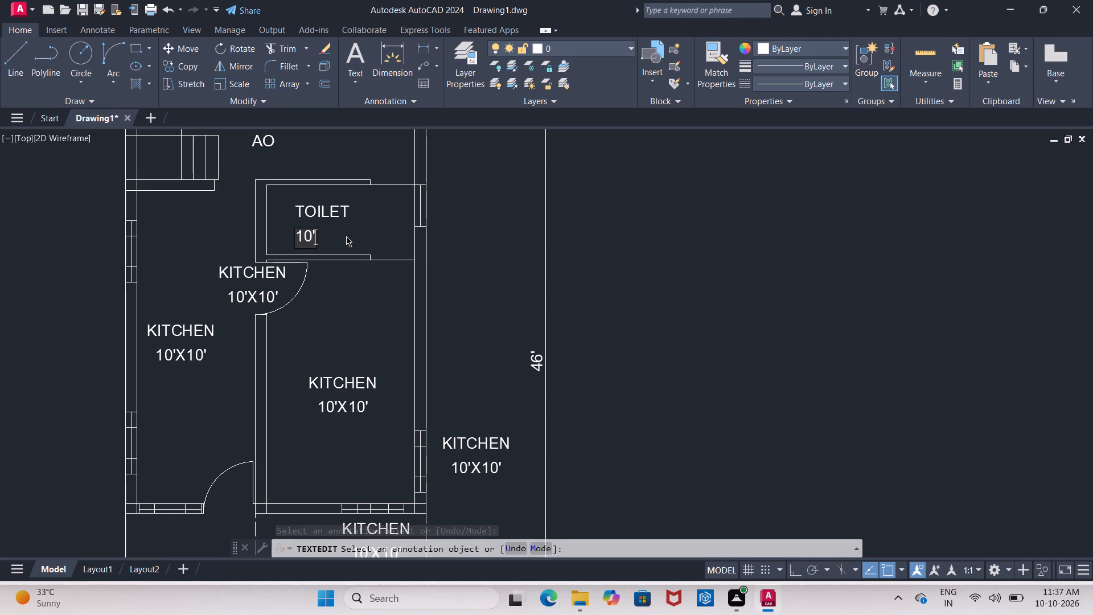
{"action": "type", "text": "X4"}
{"action": "type", "text": "'9\""}
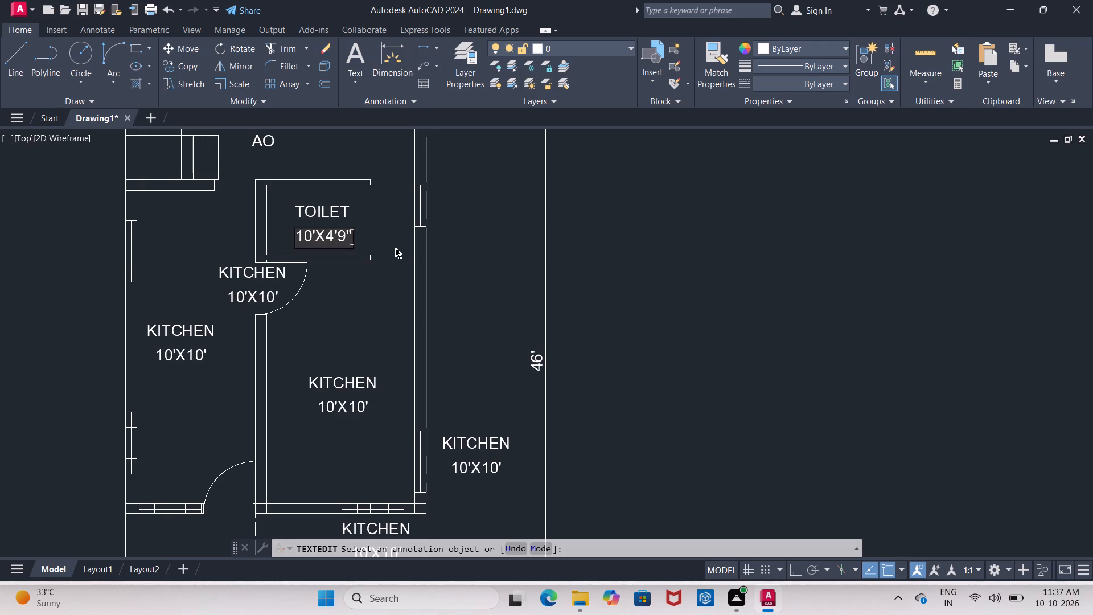
Change the KITCHEN text of the label copy near the inner door to D.
{"action": "middle_click_drag", "start_coordinate": [383, 233], "coordinate": [401, 166]}
{"action": "left_click", "coordinate": [265, 206]}
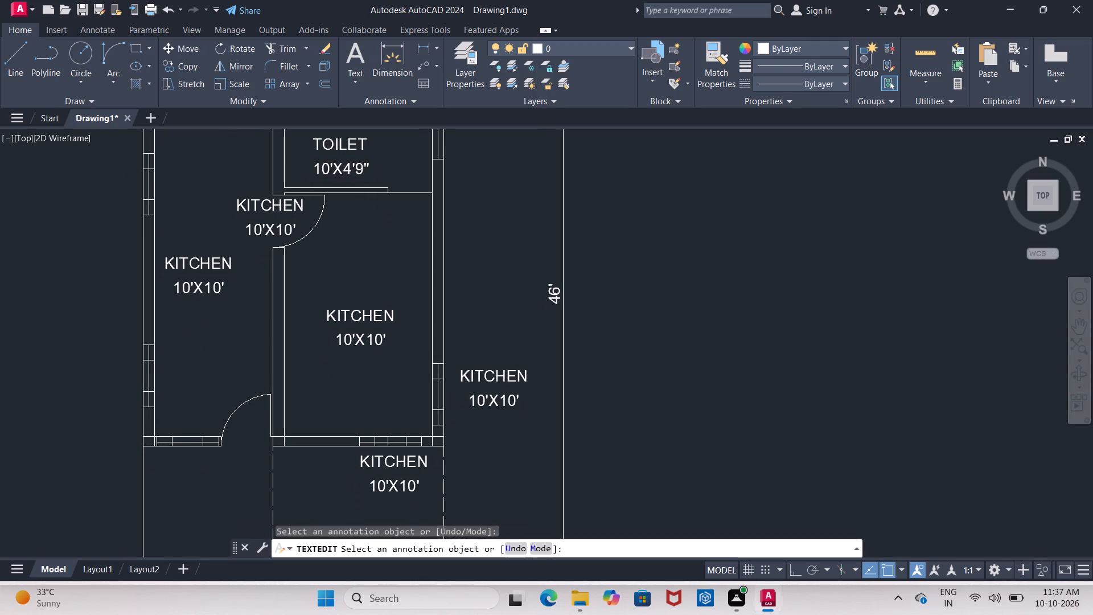
{"action": "left_click", "coordinate": [265, 208]}
{"action": "left_click", "coordinate": [265, 210]}
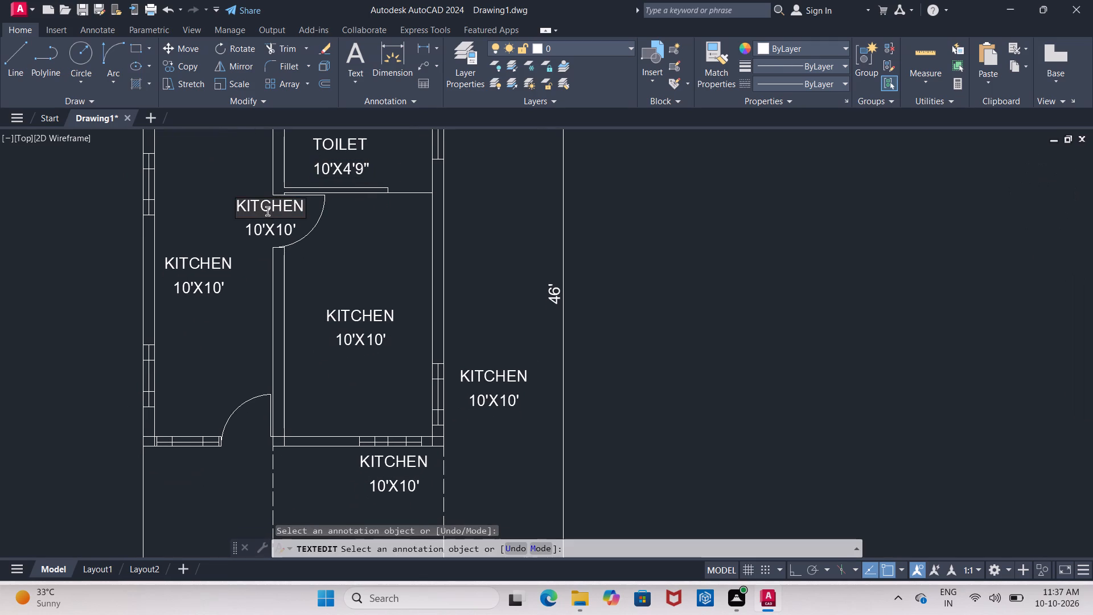
{"action": "left_click", "coordinate": [304, 208]}
{"action": "key", "text": "BackSpace"}
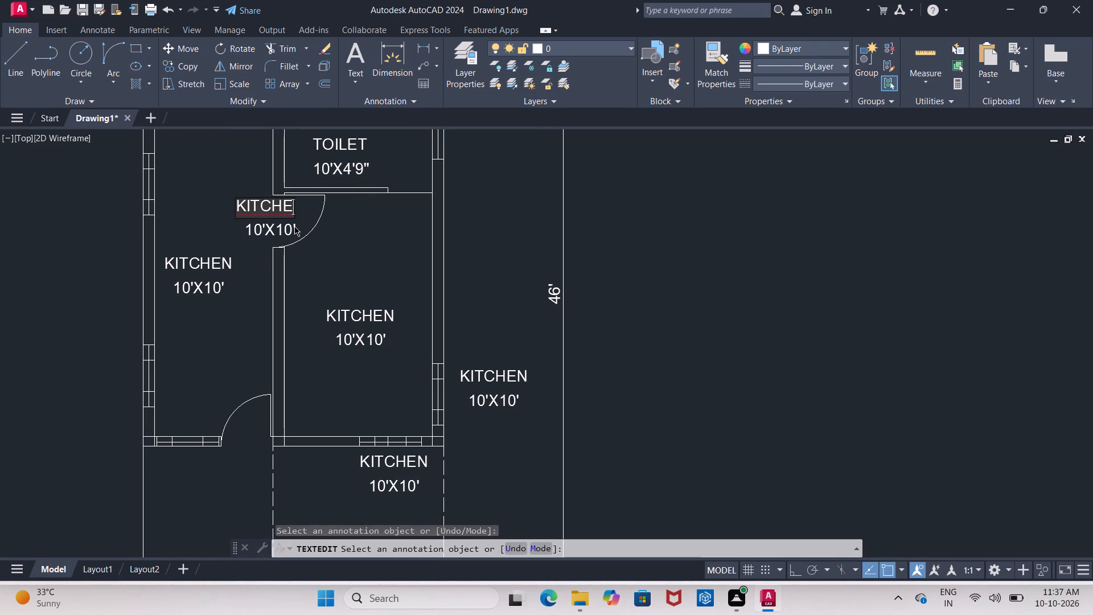
{"action": "key", "text": "BackSpace"}
{"action": "key", "text": "BackSpace"}
{"action": "key", "text": "BackSpace"}
{"action": "key", "text": "BackSpace"}
{"action": "key", "text": "BackSpace"}
{"action": "key", "text": "BackSpace"}
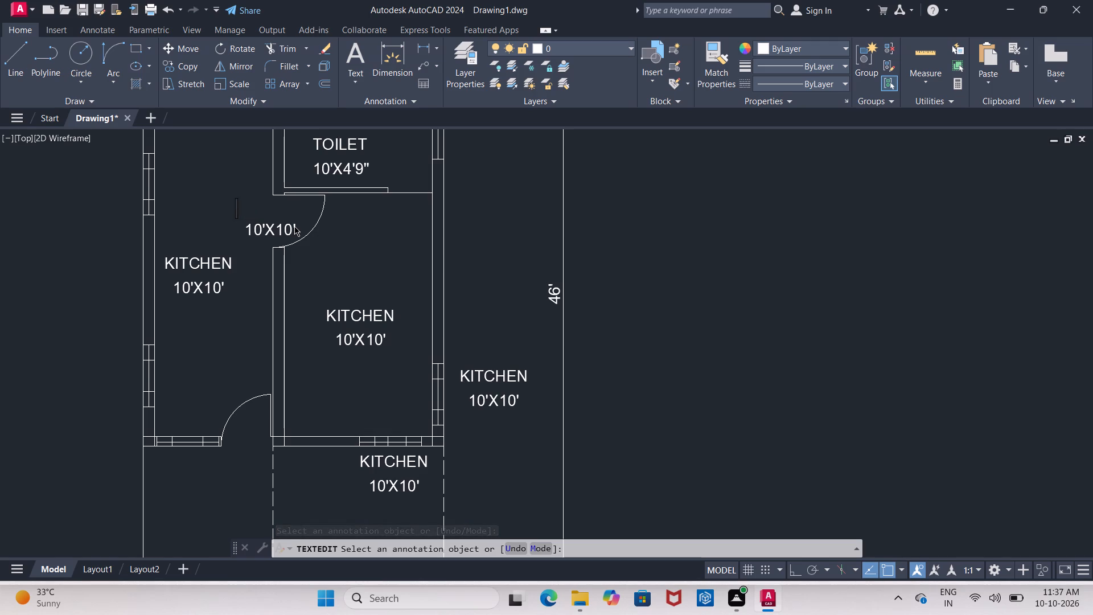
{"action": "key", "text": "d"}
{"action": "left_click", "coordinate": [292, 215]}
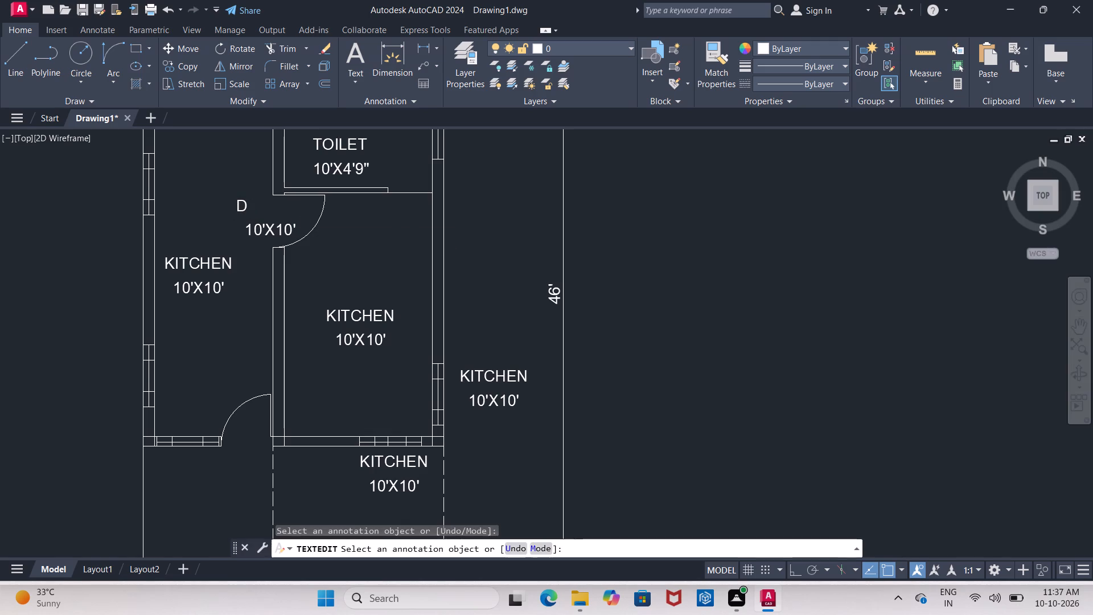
{"action": "key", "text": "Escape"}
Delete the 10'X10' size line below the D door label.
{"action": "left_click", "coordinate": [268, 232]}
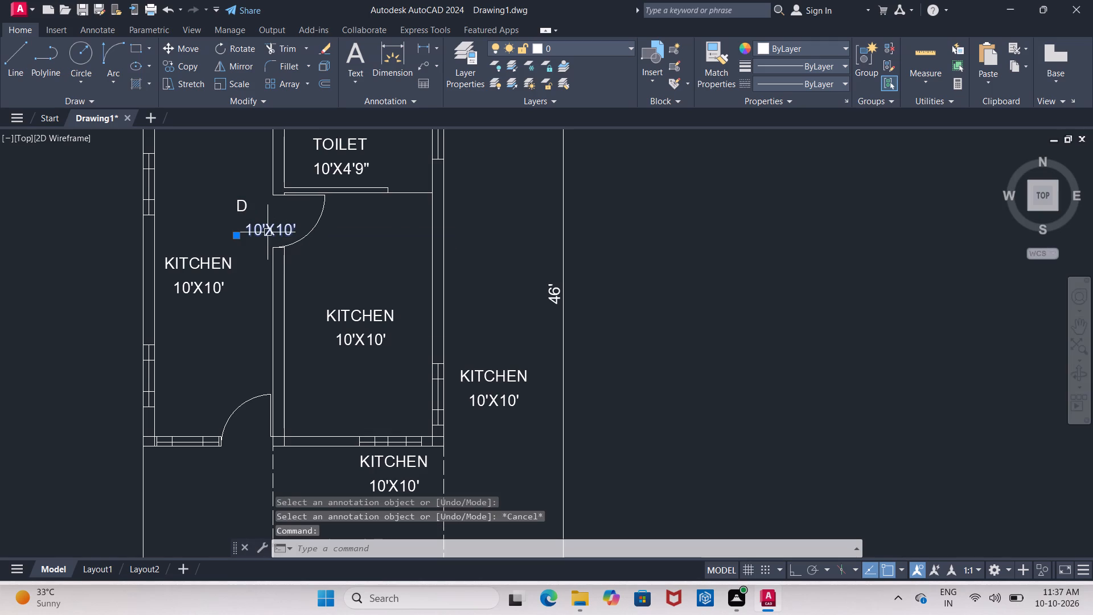
{"action": "key", "text": "Delete"}
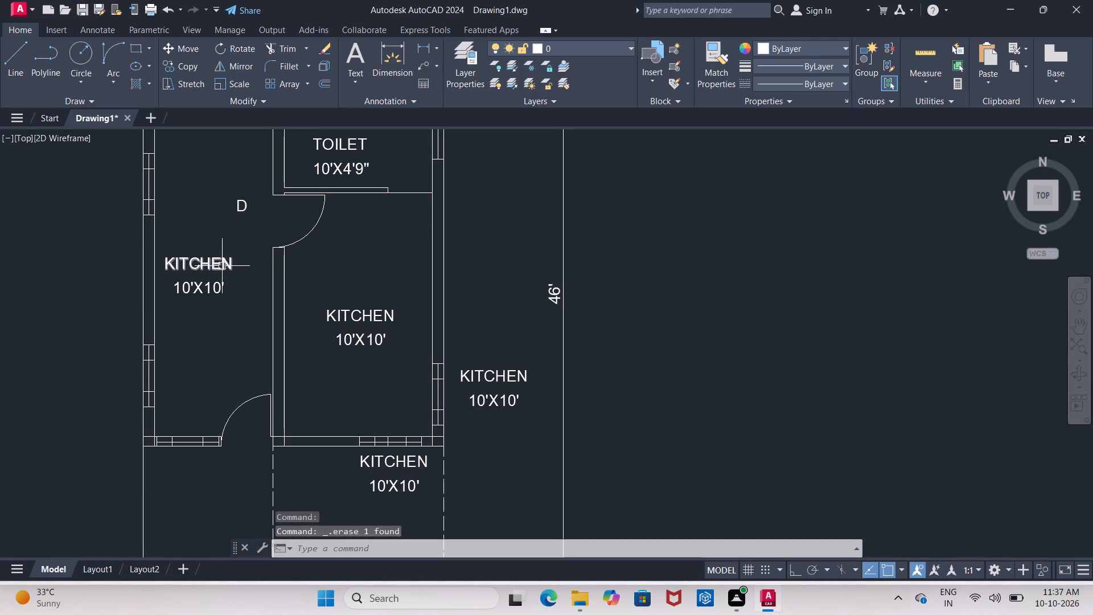
Change the KITCHEN text of the label copy in the left hall to HALL.
{"action": "left_click", "coordinate": [222, 264]}
{"action": "right_click", "coordinate": [222, 264]}
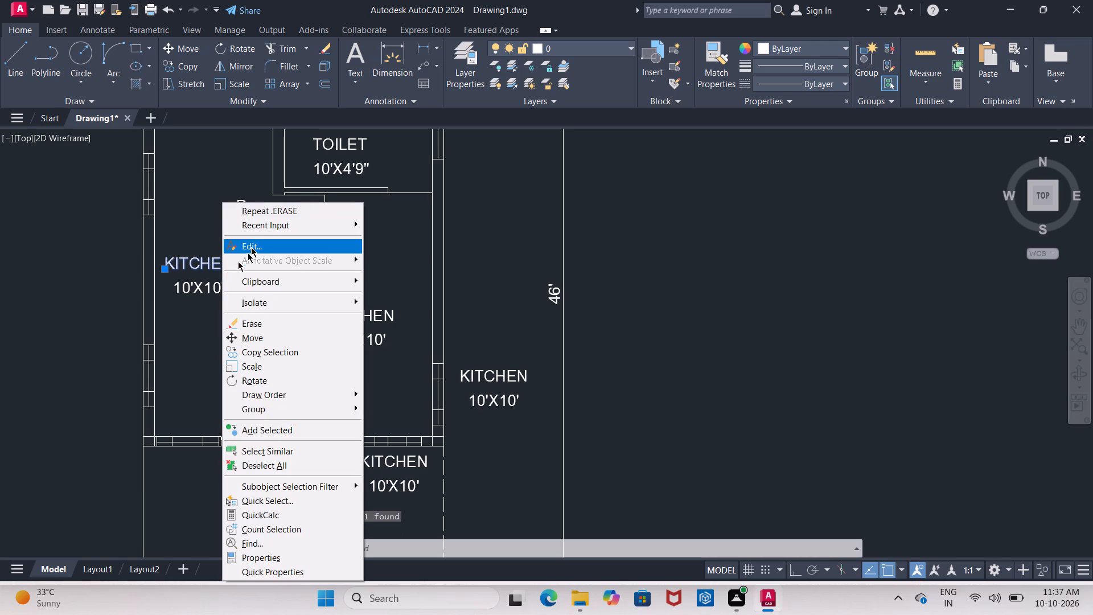
{"action": "left_click", "coordinate": [252, 245]}
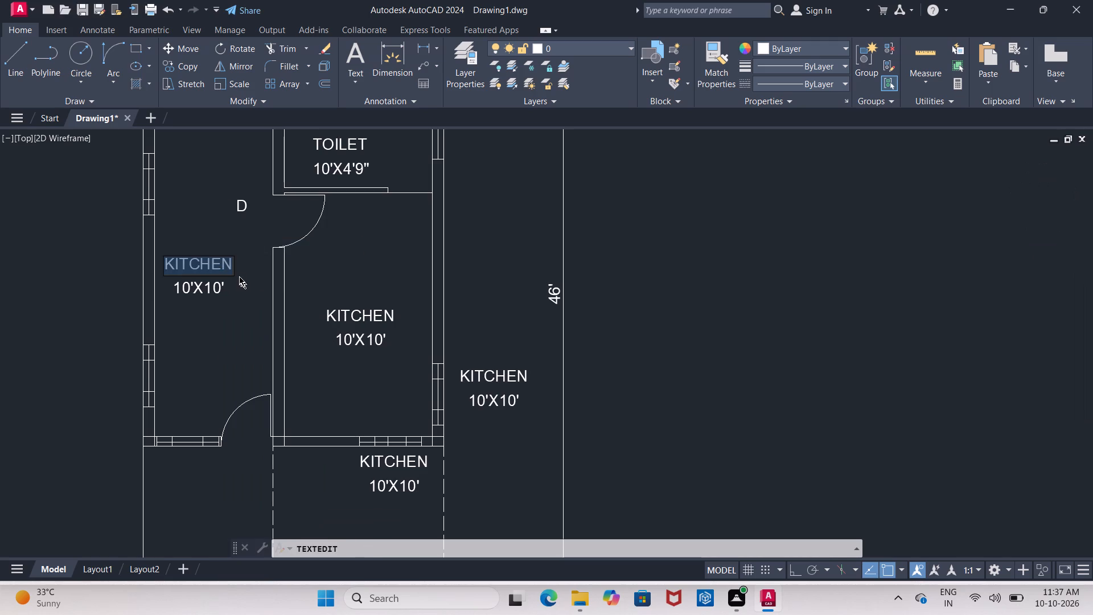
{"action": "left_click", "coordinate": [233, 264]}
{"action": "key", "text": "BackSpace"}
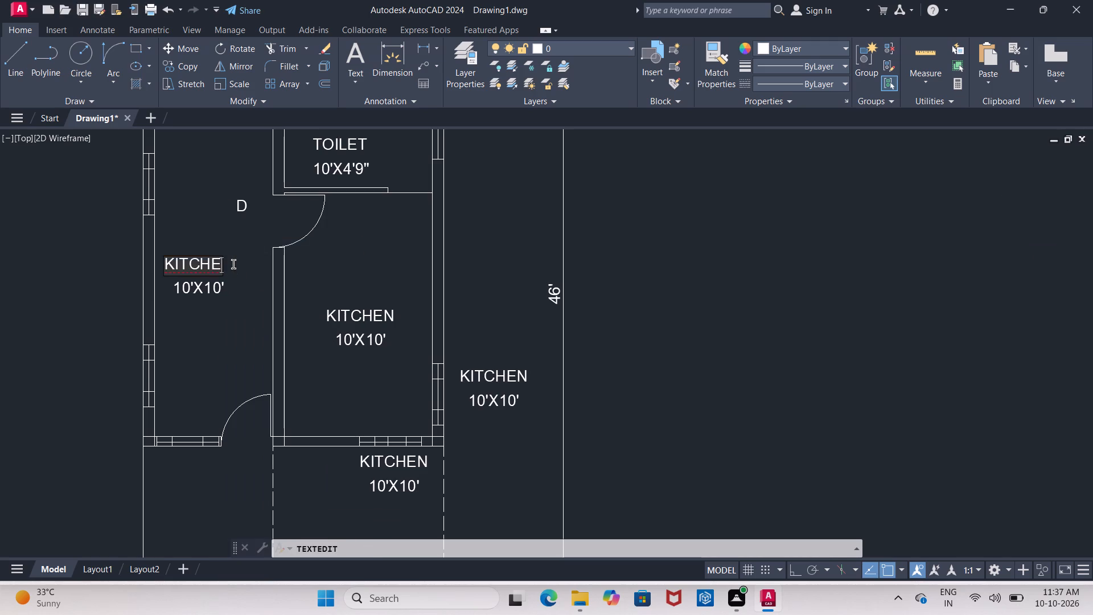
{"action": "key", "text": "BackSpace"}
{"action": "key", "text": "BackSpace"}
{"action": "key", "text": "BackSpace"}
{"action": "key", "text": "BackSpace"}
{"action": "key", "text": "BackSpace"}
{"action": "key", "text": "BackSpace"}
{"action": "type", "text": "HALL"}
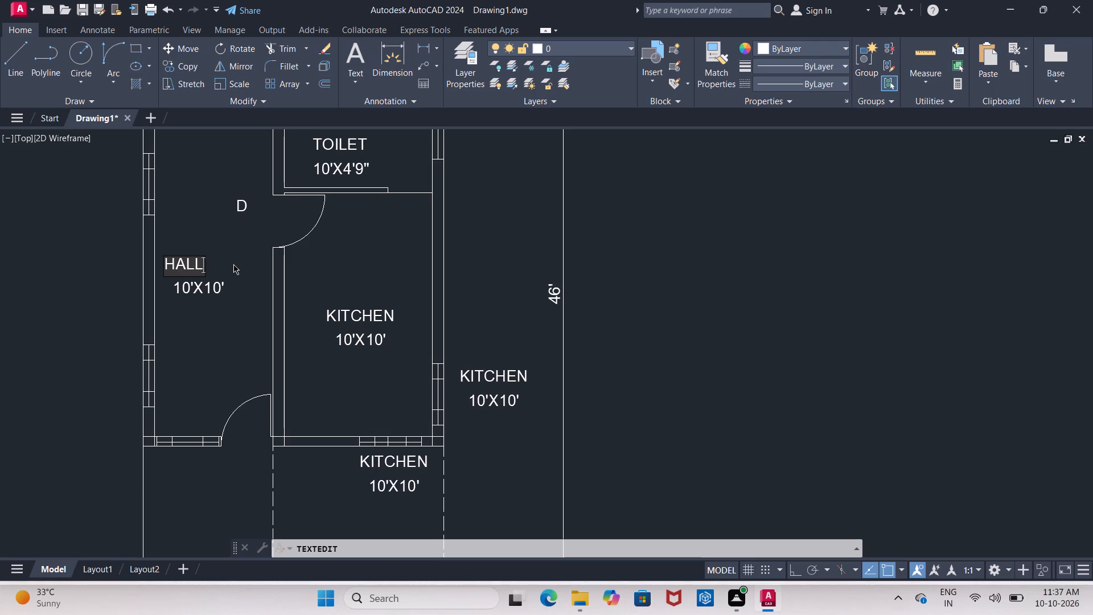
Change the size line below the HALL label to 8'X21'.
{"action": "left_click", "coordinate": [194, 285]}
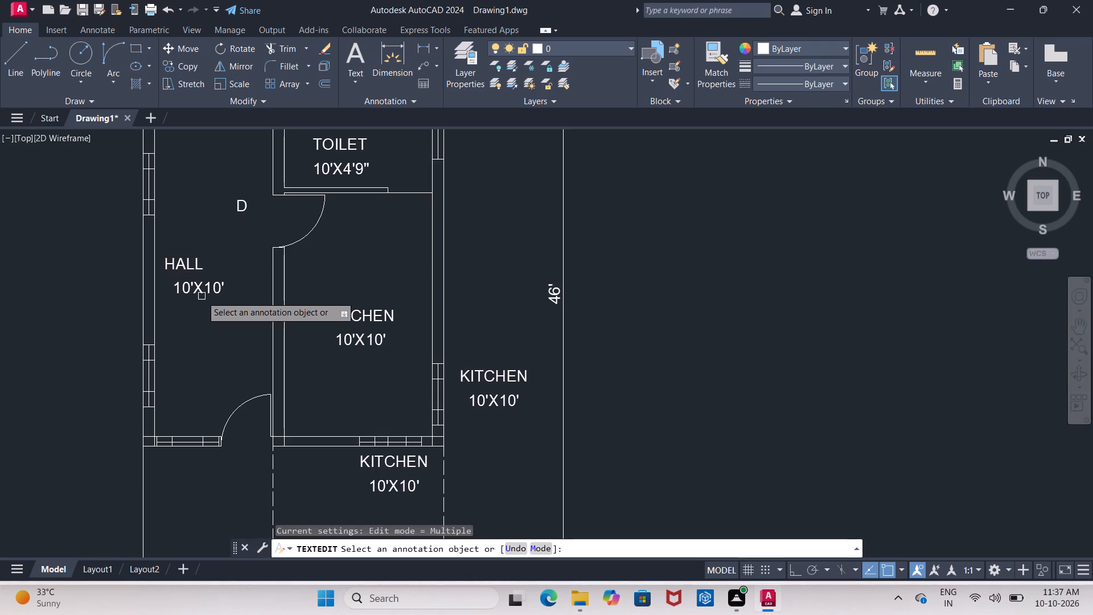
{"action": "left_click", "coordinate": [203, 296]}
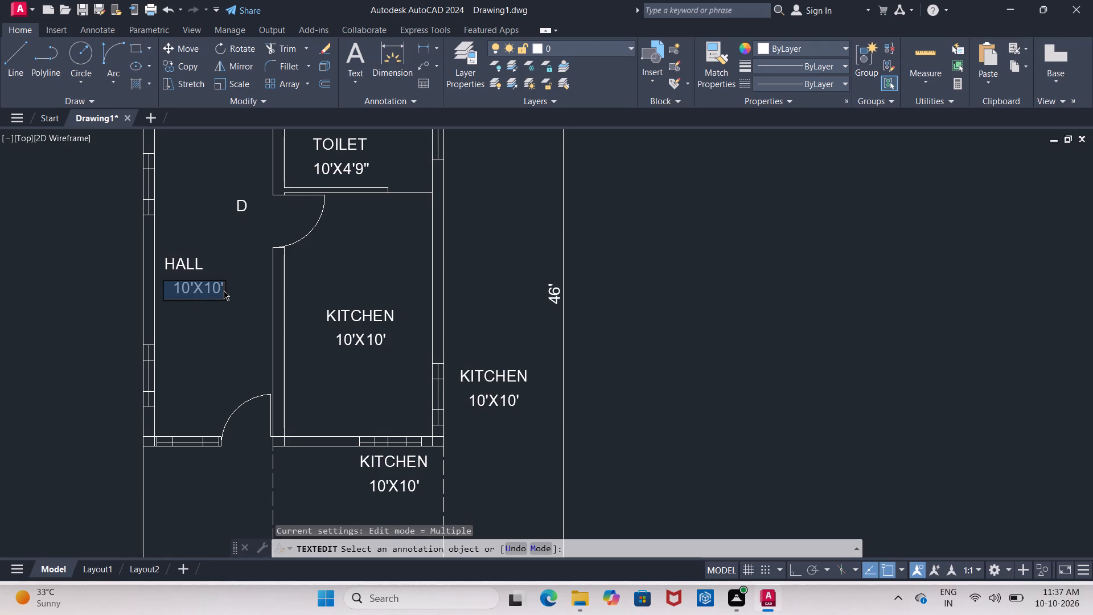
{"action": "left_click", "coordinate": [219, 292]}
{"action": "left_click", "coordinate": [224, 289]}
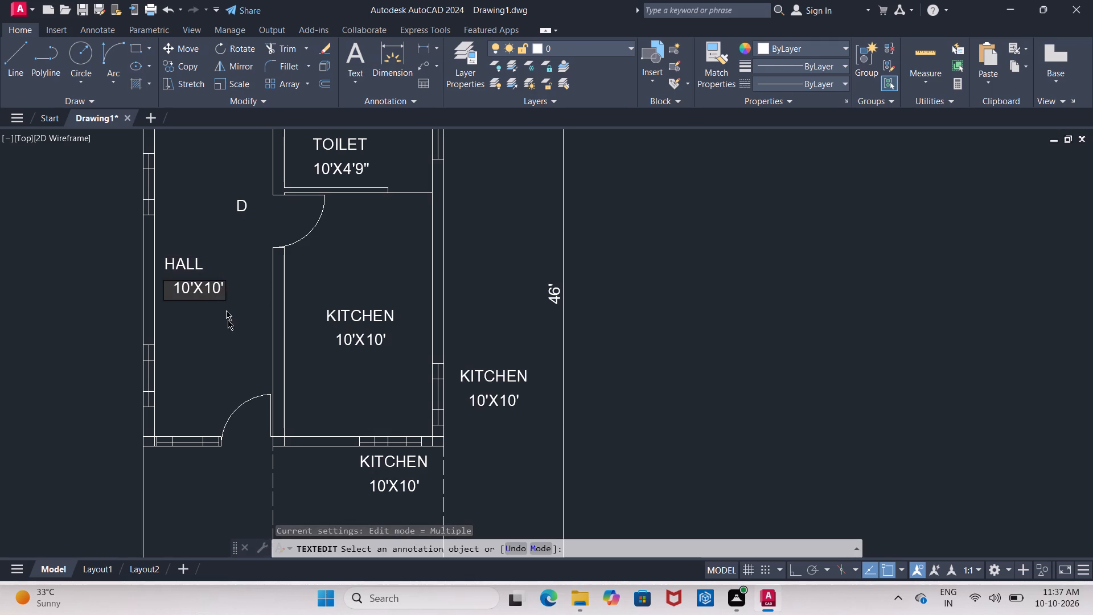
{"action": "key", "text": "BackSpace"}
{"action": "key", "text": "BackSpace"}
{"action": "key", "text": "BackSpace"}
{"action": "key", "text": "BackSpace"}
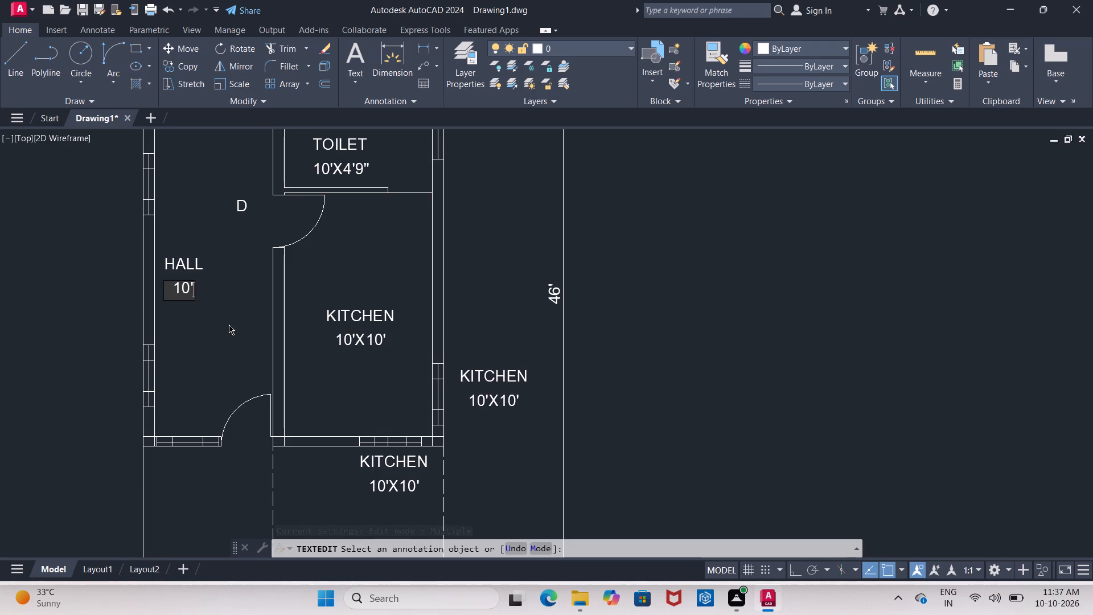
{"action": "key", "text": "BackSpace"}
{"action": "key", "text": "BackSpace"}
{"action": "key", "text": "BackSpace"}
{"action": "type", "text": "8'"}
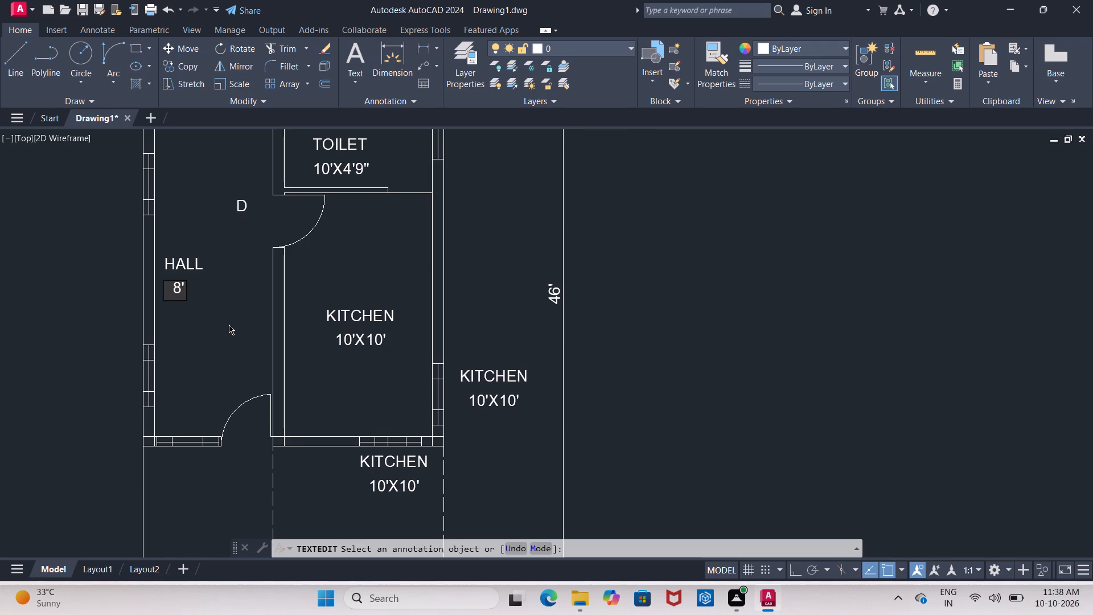
{"action": "key", "text": "x"}
{"action": "type", "text": "21"}
{"action": "key", "text": "apostrophe"}
{"action": "left_click", "coordinate": [207, 259]}
Indent the HALL text with two leading spaces to line it up with its size line.
{"action": "left_click", "coordinate": [190, 268]}
{"action": "left_click", "coordinate": [190, 268]}
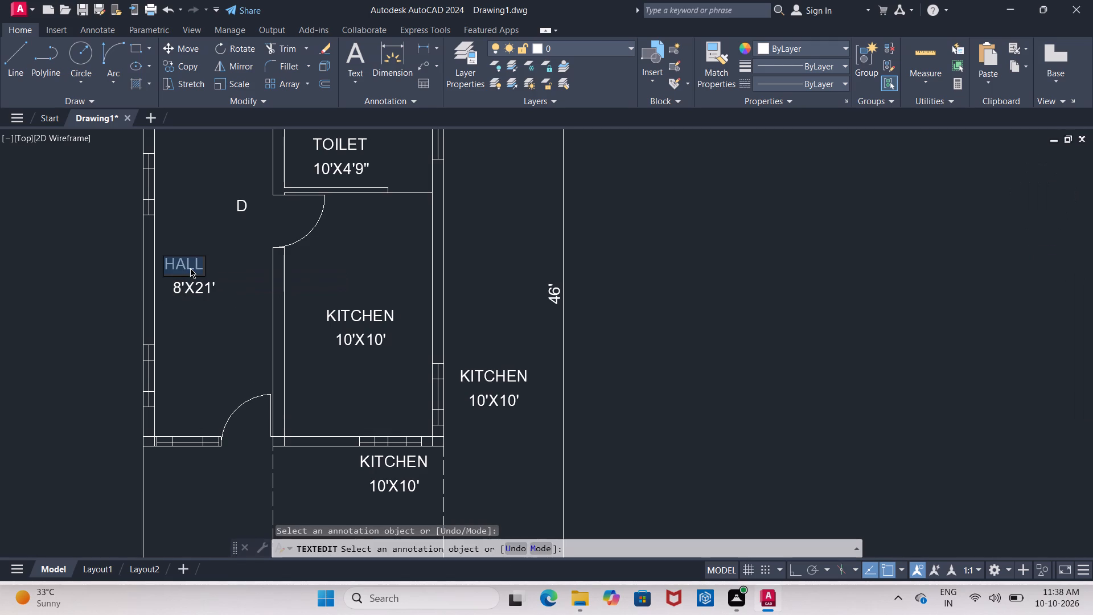
{"action": "left_click", "coordinate": [190, 268]}
{"action": "left_click", "coordinate": [200, 265]}
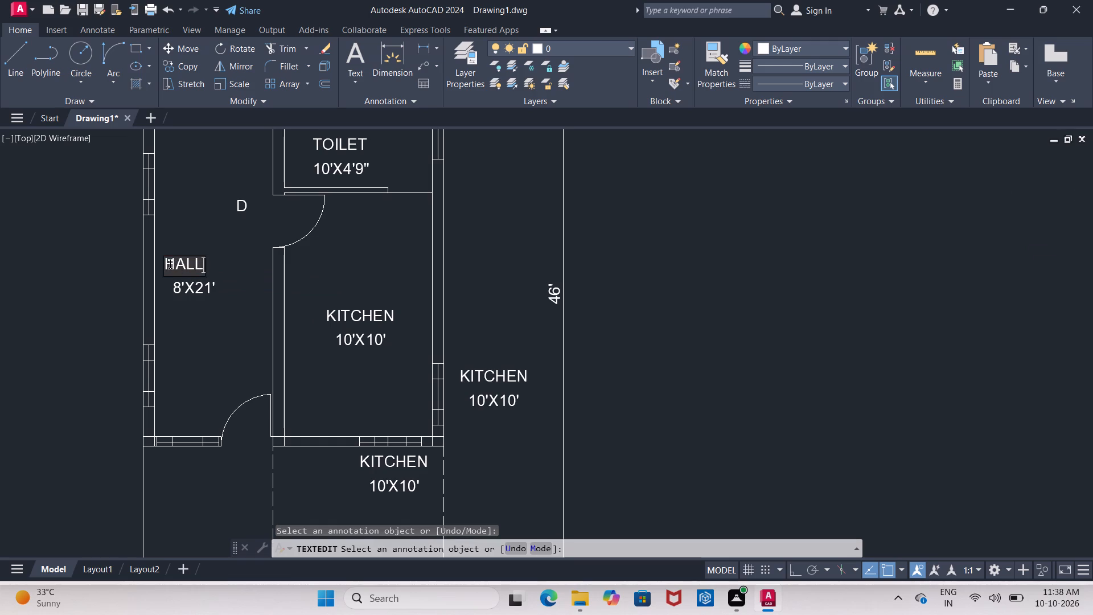
{"action": "left_click", "coordinate": [166, 266]}
{"action": "key", "text": "space"}
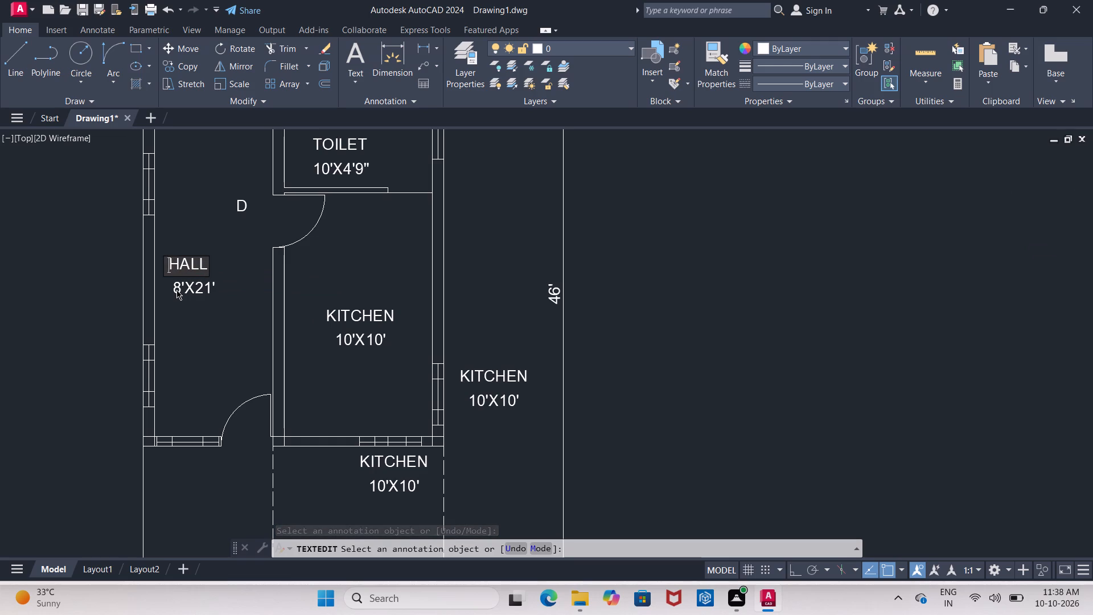
{"action": "key", "text": "space"}
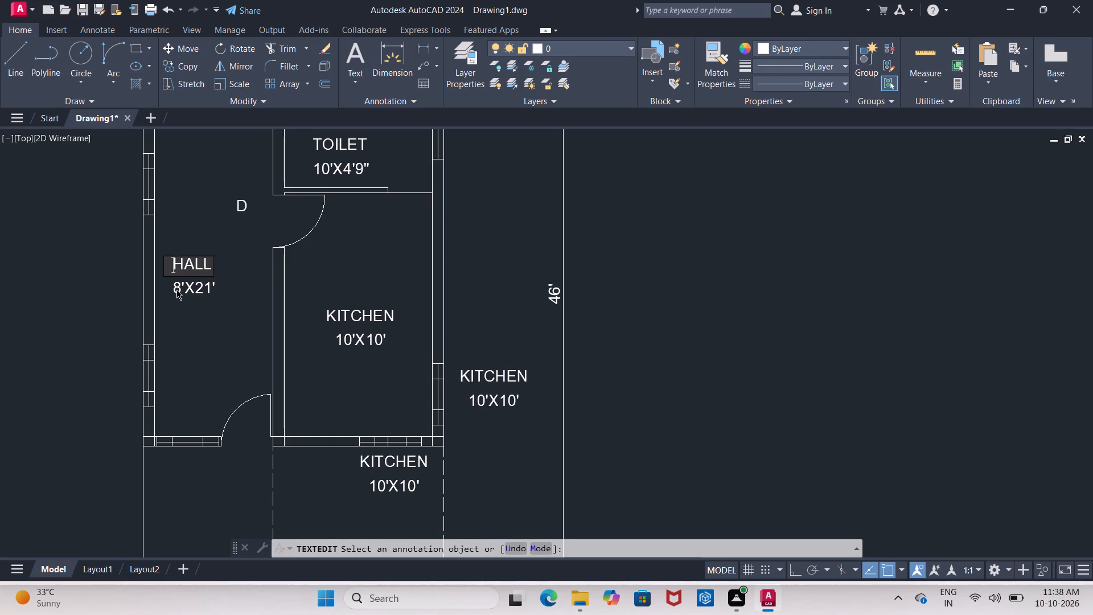
{"action": "left_click", "coordinate": [351, 314]}
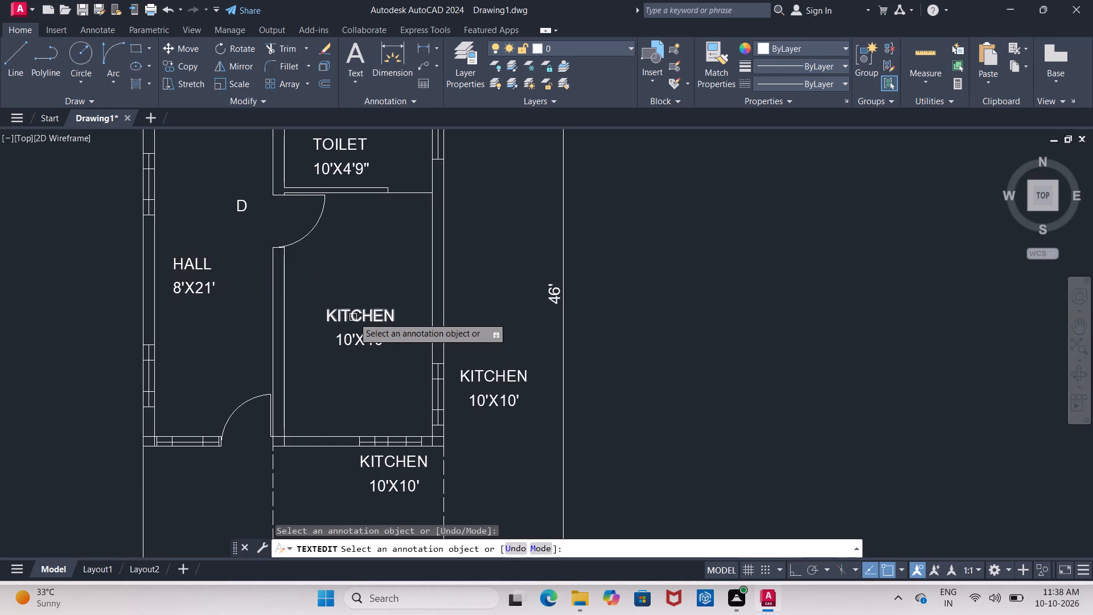
Change the KITCHEN text of the label copy in the room below the toilet to BED ROOM.
{"action": "left_click", "coordinate": [358, 317]}
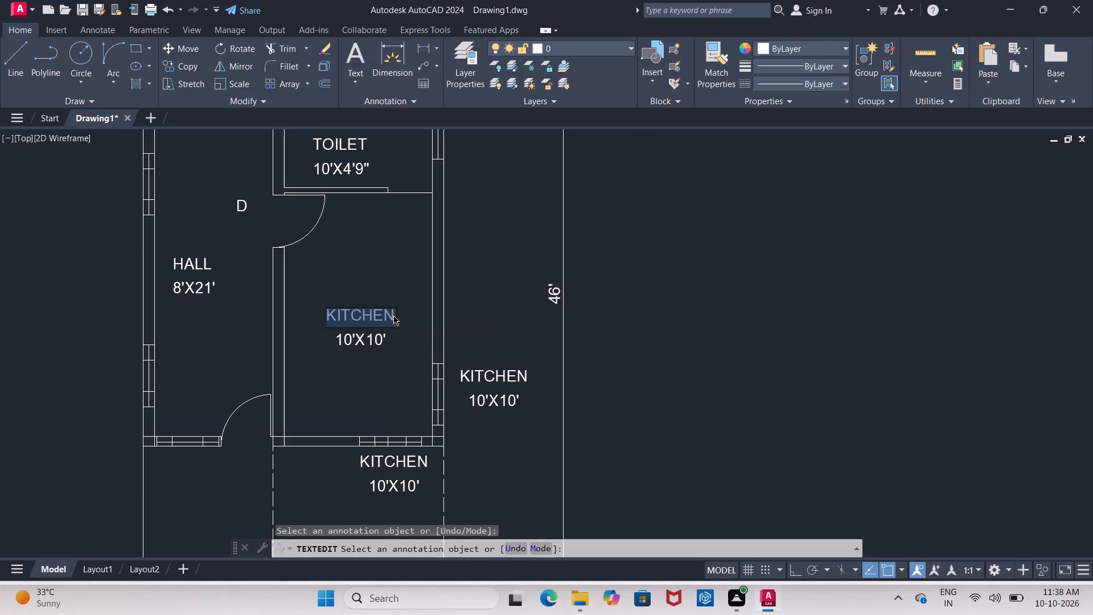
{"action": "left_click", "coordinate": [393, 315]}
{"action": "key", "text": "BackSpace"}
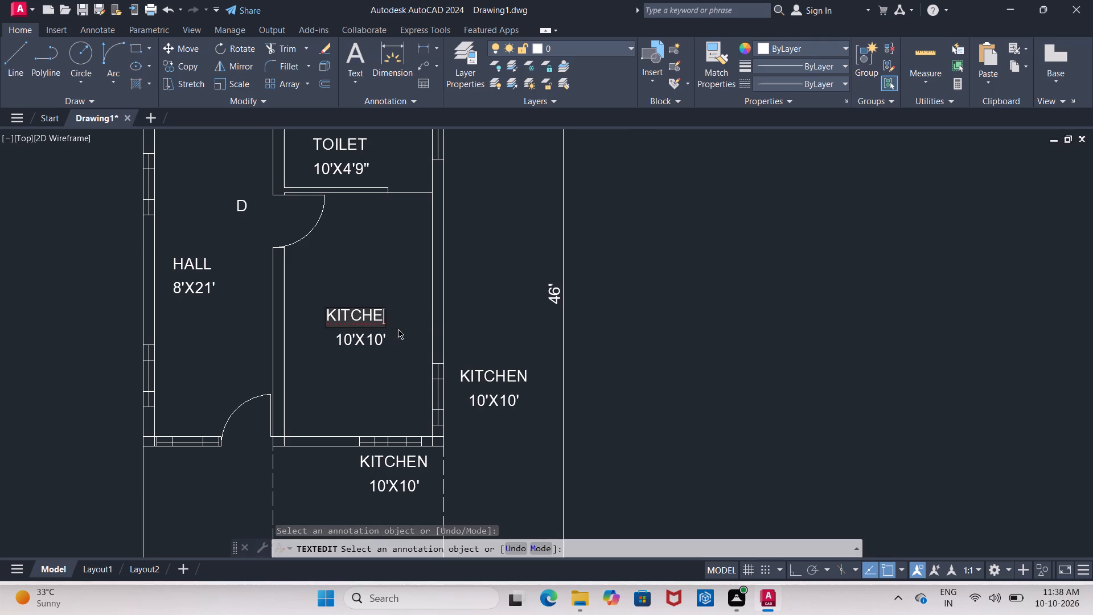
{"action": "key", "text": "BackSpace"}
{"action": "key", "text": "BackSpace"}
{"action": "key", "text": "BackSpace"}
{"action": "key", "text": "BackSpace"}
{"action": "key", "text": "BackSpace"}
{"action": "key", "text": "BackSpace"}
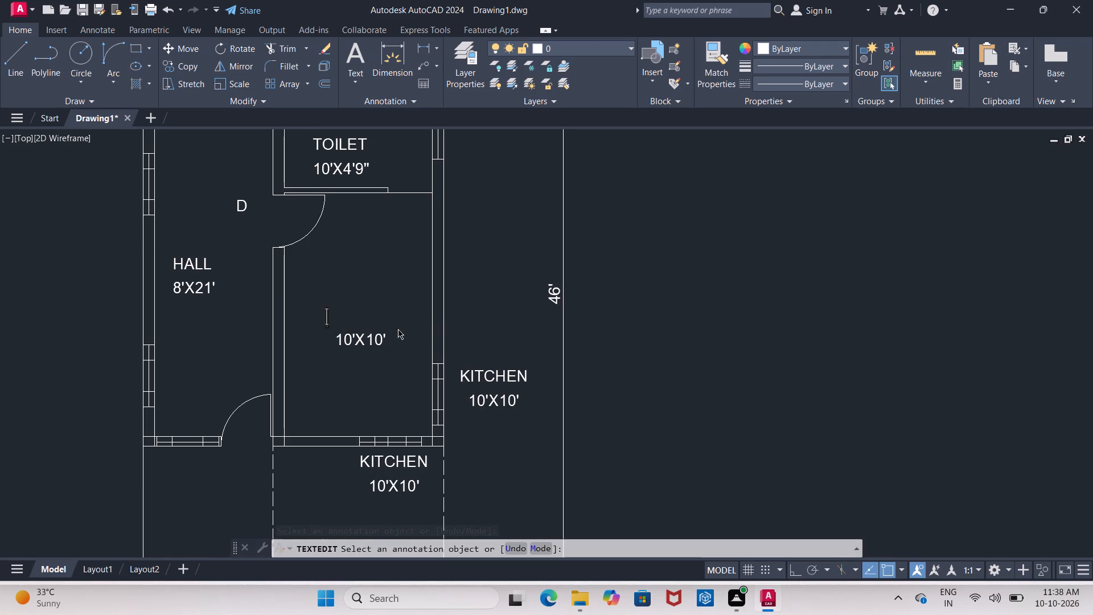
{"action": "type", "text": "BED ROOM"}
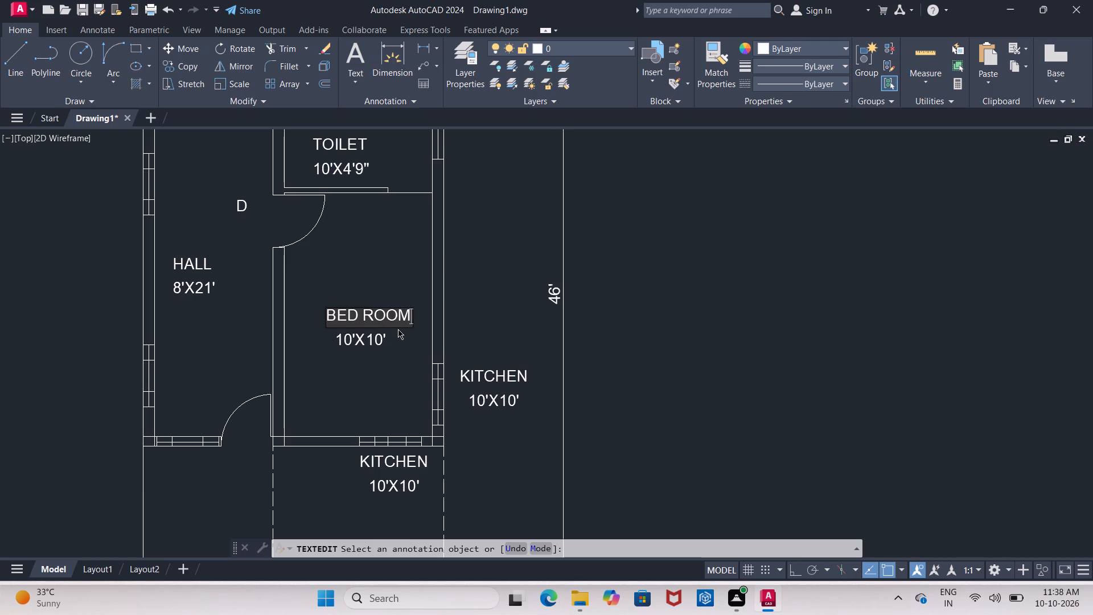
{"action": "left_click", "coordinate": [372, 343]}
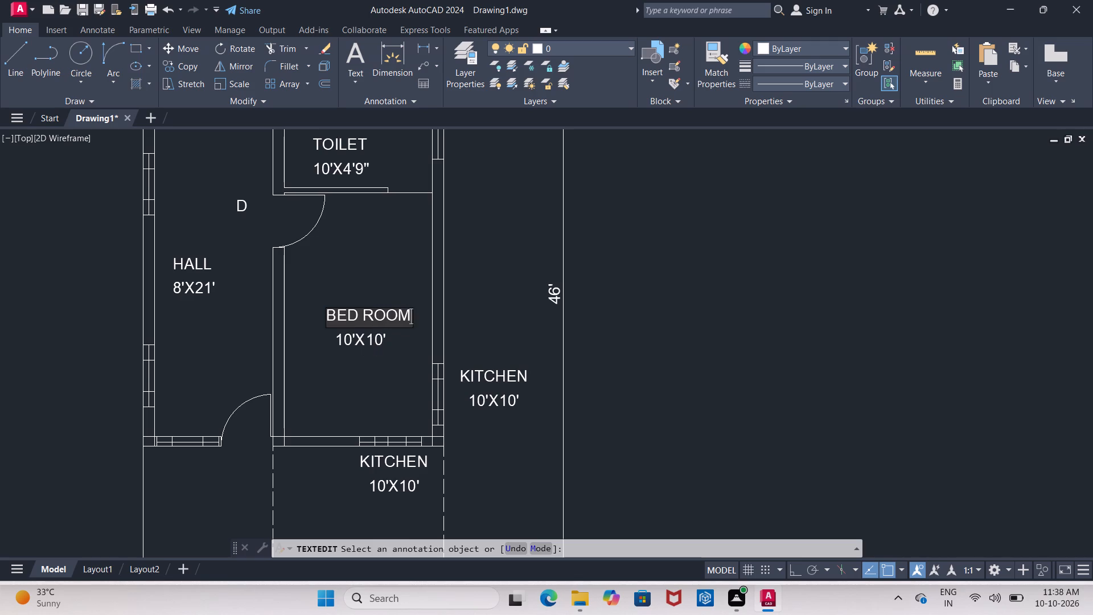
Change the size line below the BED ROOM label to 10'X16'.
{"action": "double_click", "coordinate": [374, 340]}
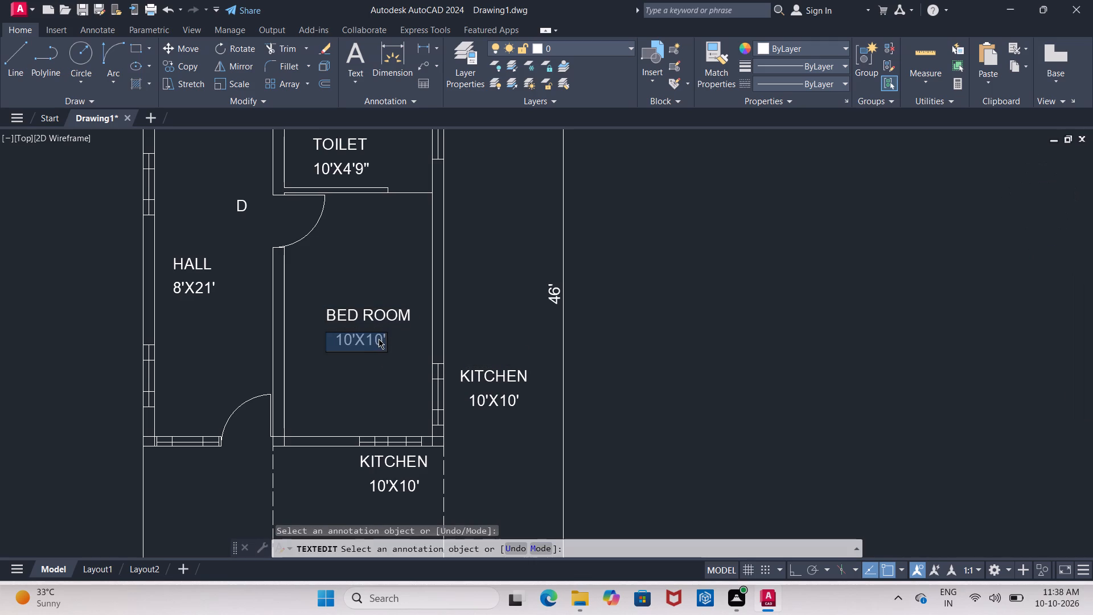
{"action": "left_click", "coordinate": [379, 339]}
{"action": "left_click", "coordinate": [383, 344]}
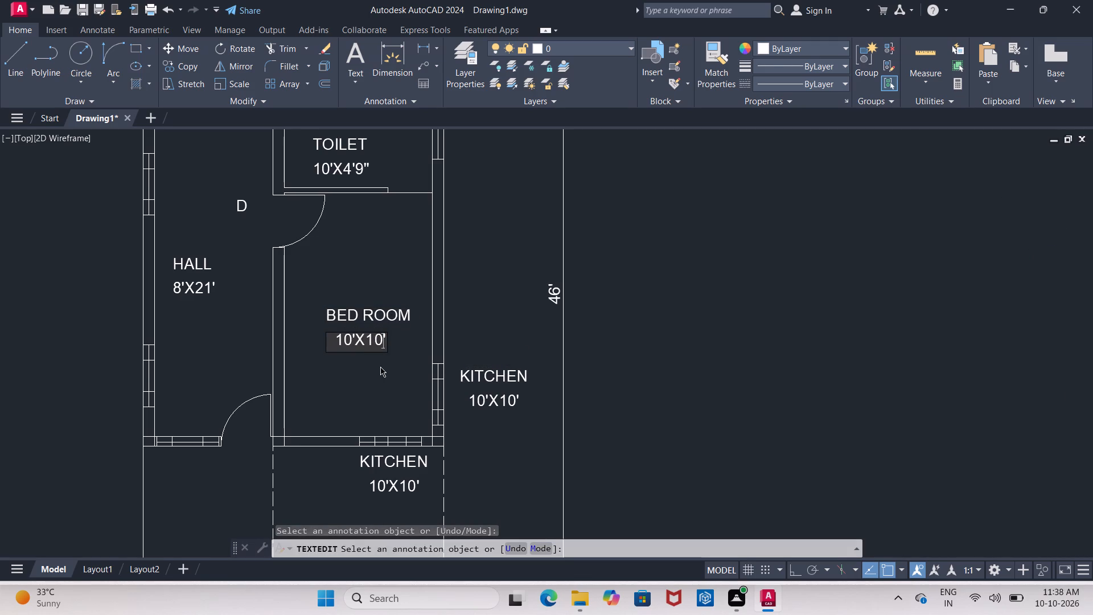
{"action": "key", "text": "BackSpace"}
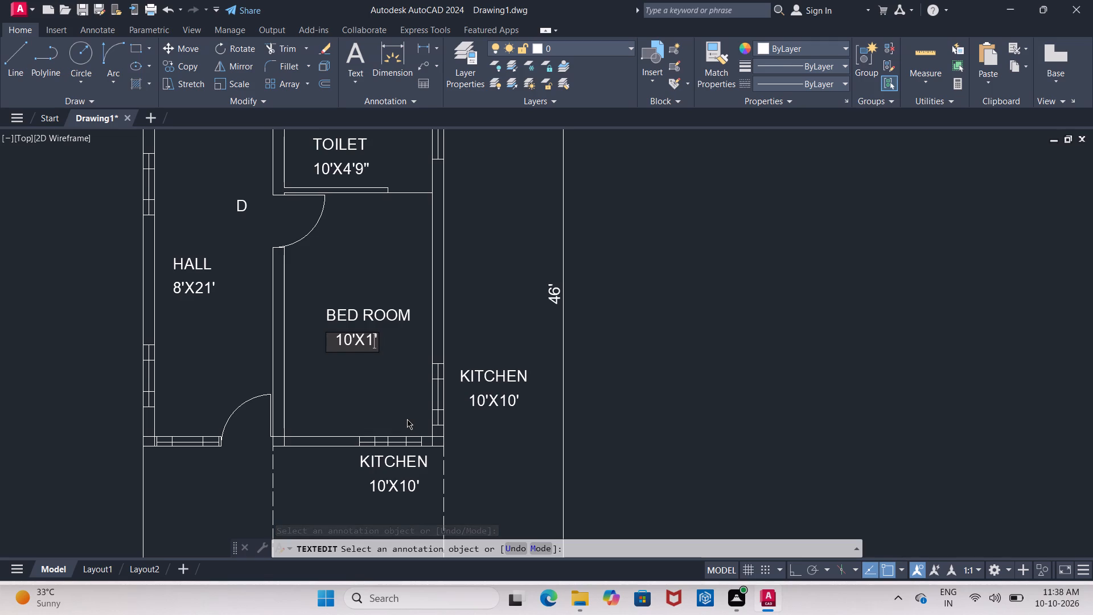
{"action": "key", "text": "6"}
Change the KITCHEN text of the label copy in the dashed area below the bedroom to PARKING.
{"action": "middle_click_drag", "start_coordinate": [395, 409], "coordinate": [384, 253]}
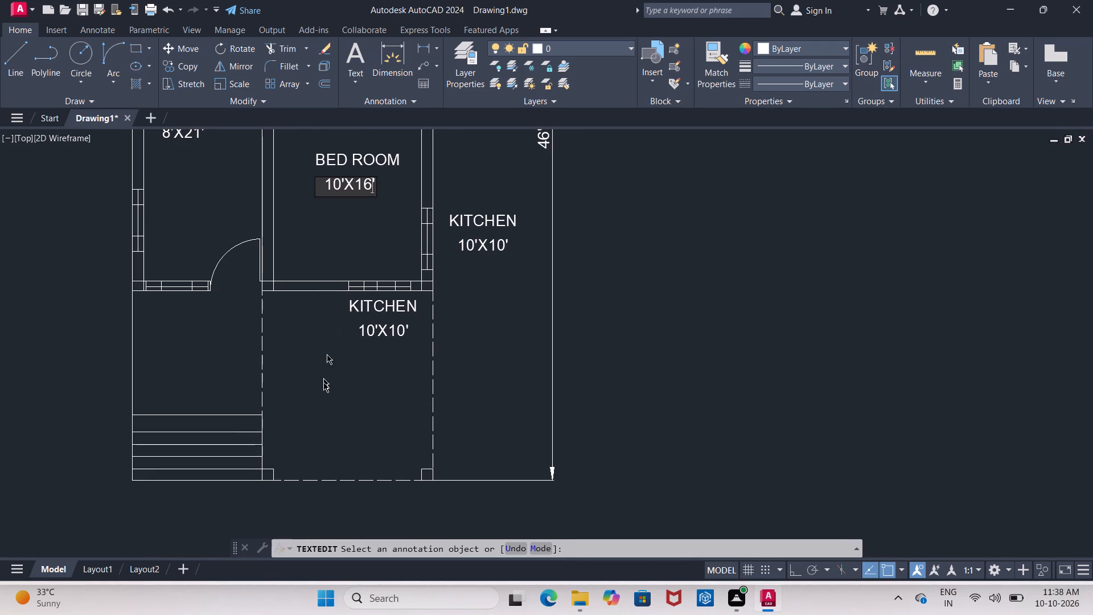
{"action": "left_click", "coordinate": [395, 306]}
{"action": "left_click", "coordinate": [395, 306]}
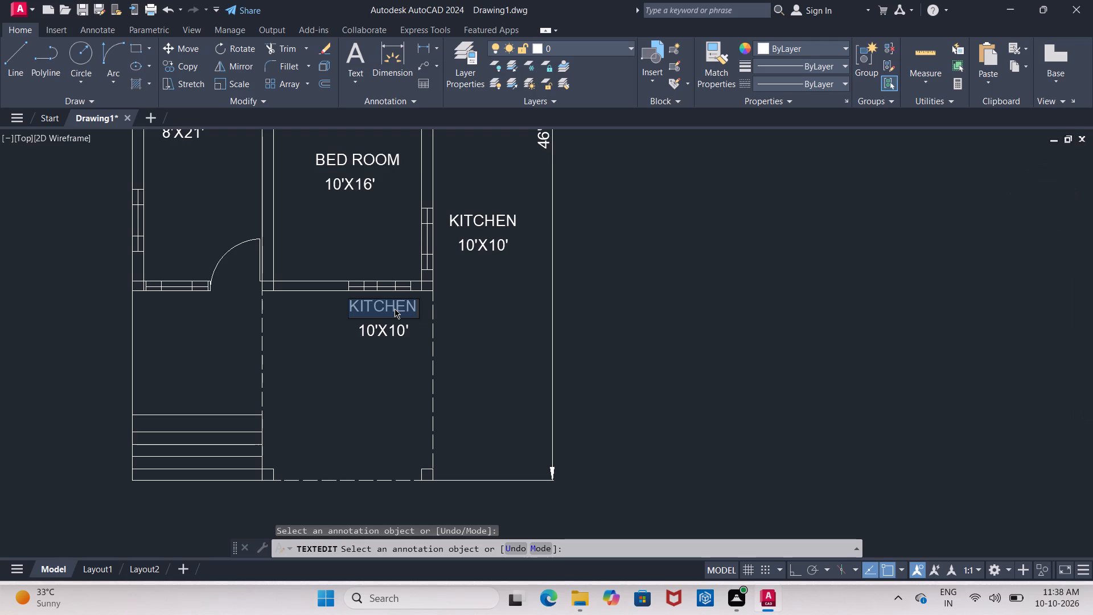
{"action": "left_click", "coordinate": [395, 309]}
{"action": "left_click", "coordinate": [417, 310]}
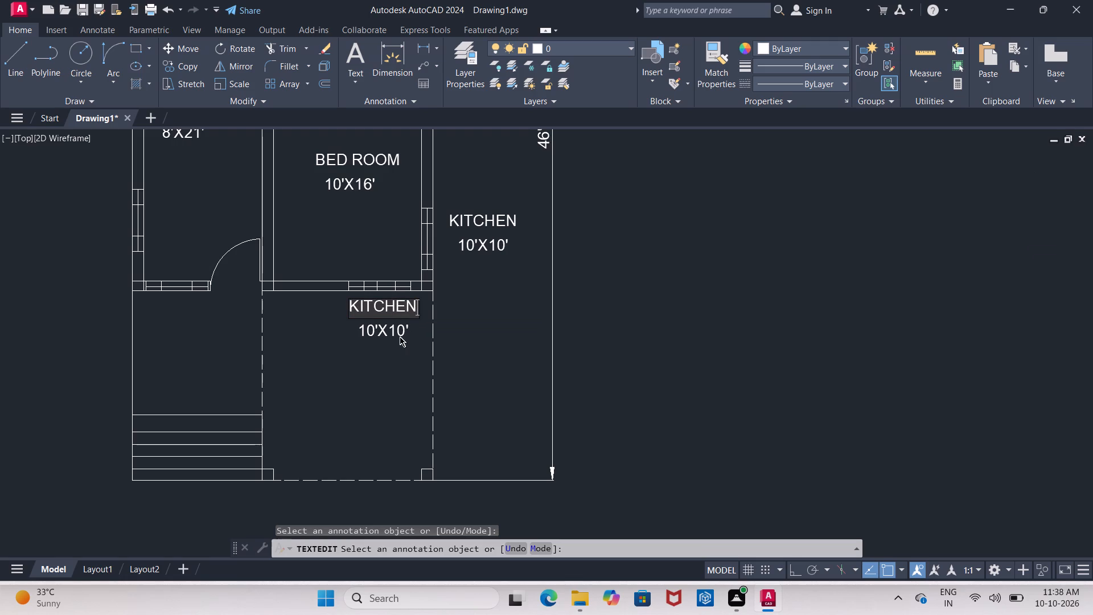
{"action": "key", "text": "BackSpace"}
{"action": "key", "text": "BackSpace"}
{"action": "key", "text": "BackSpace"}
{"action": "key", "text": "BackSpace"}
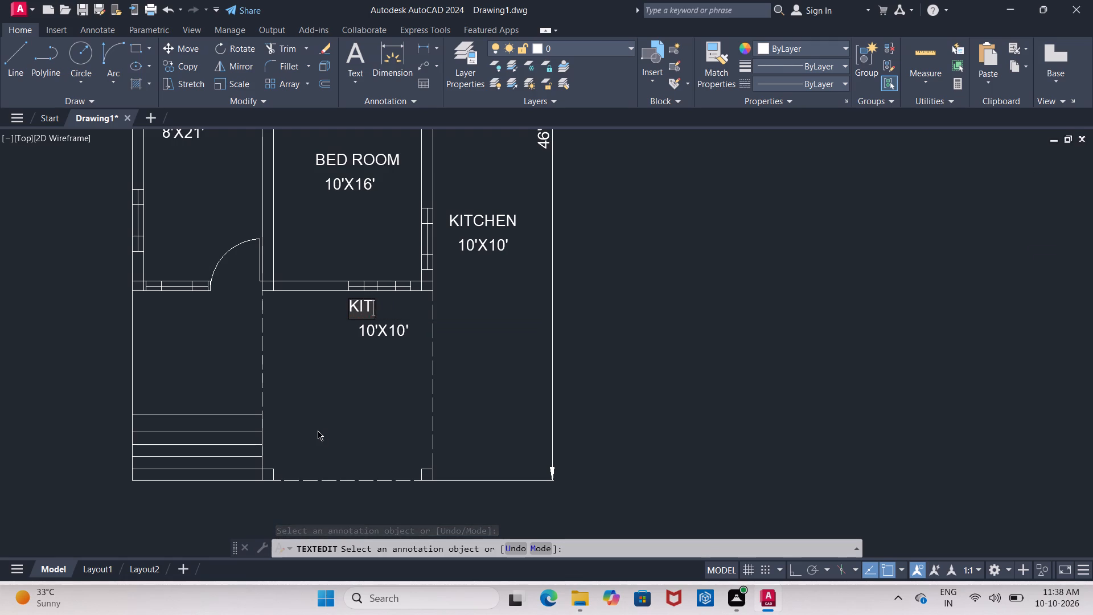
{"action": "key", "text": "BackSpace"}
{"action": "key", "text": "BackSpace"}
{"action": "key", "text": "BackSpace"}
{"action": "type", "text": "PAR"}
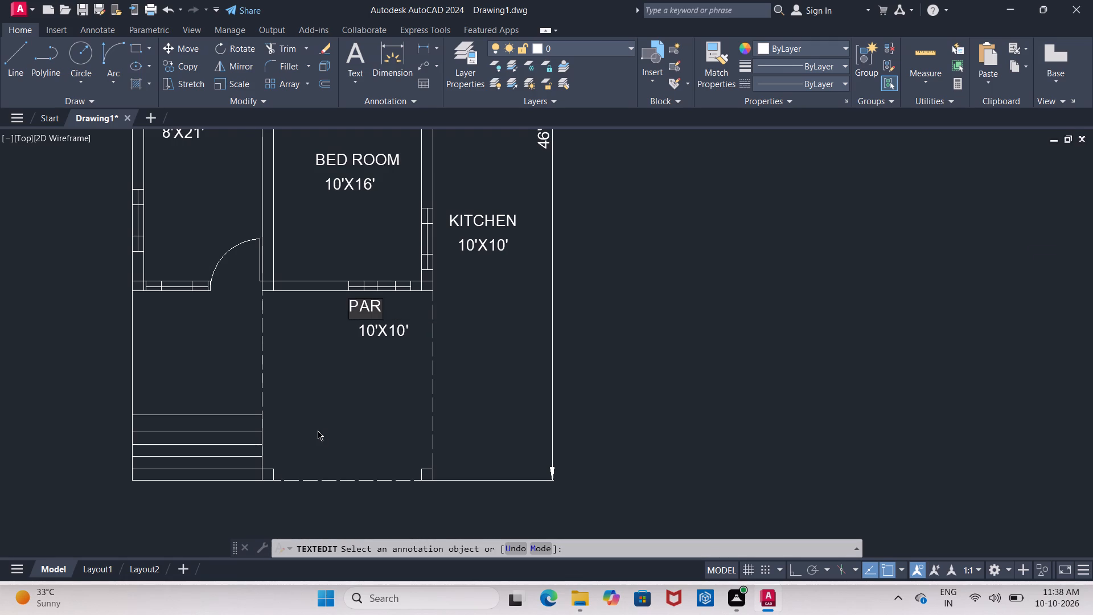
{"action": "type", "text": "KING"}
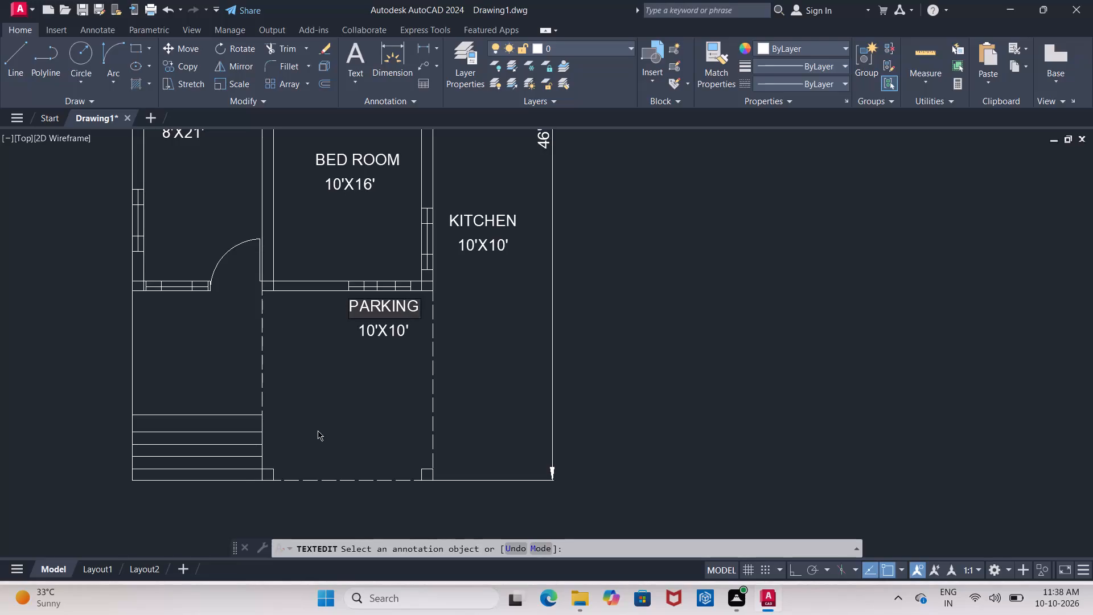
{"action": "left_click", "coordinate": [360, 406]}
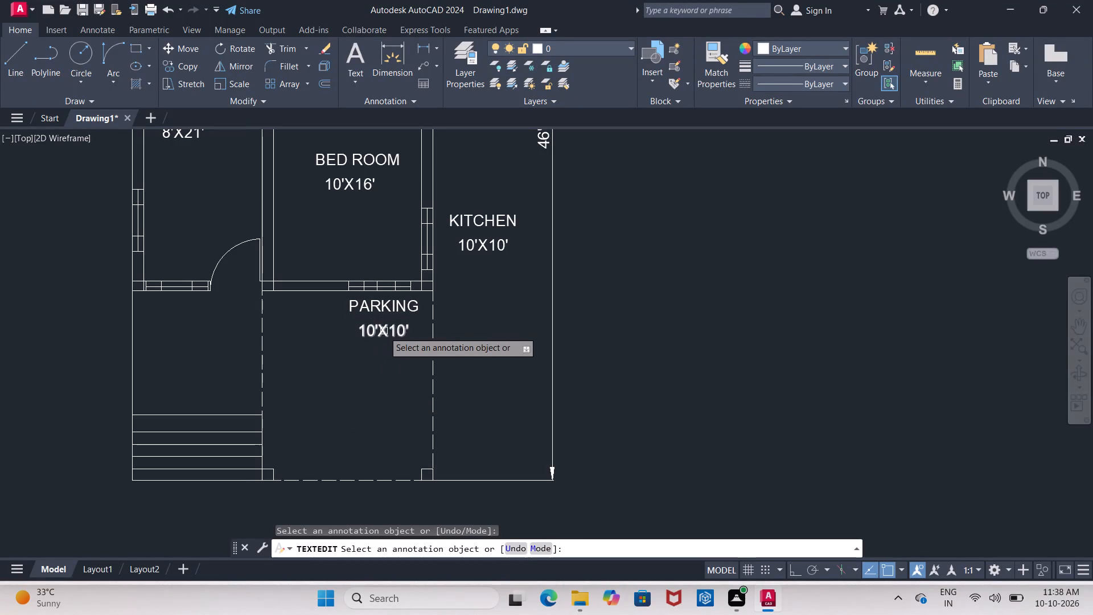
Change the size line below the PARKING label to 11'6"X12'9".
{"action": "double_click", "coordinate": [384, 331]}
{"action": "left_click", "coordinate": [402, 331]}
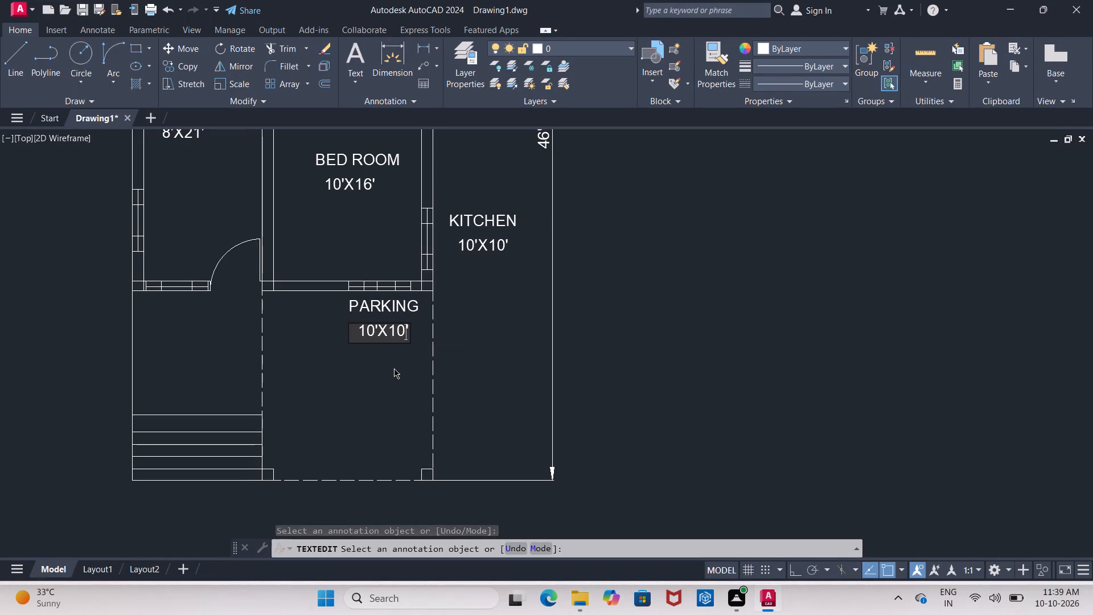
{"action": "key", "text": "BackSpace"}
{"action": "key", "text": "BackSpace"}
{"action": "key", "text": "BackSpace"}
{"action": "key", "text": "BackSpace"}
{"action": "key", "text": "BackSpace"}
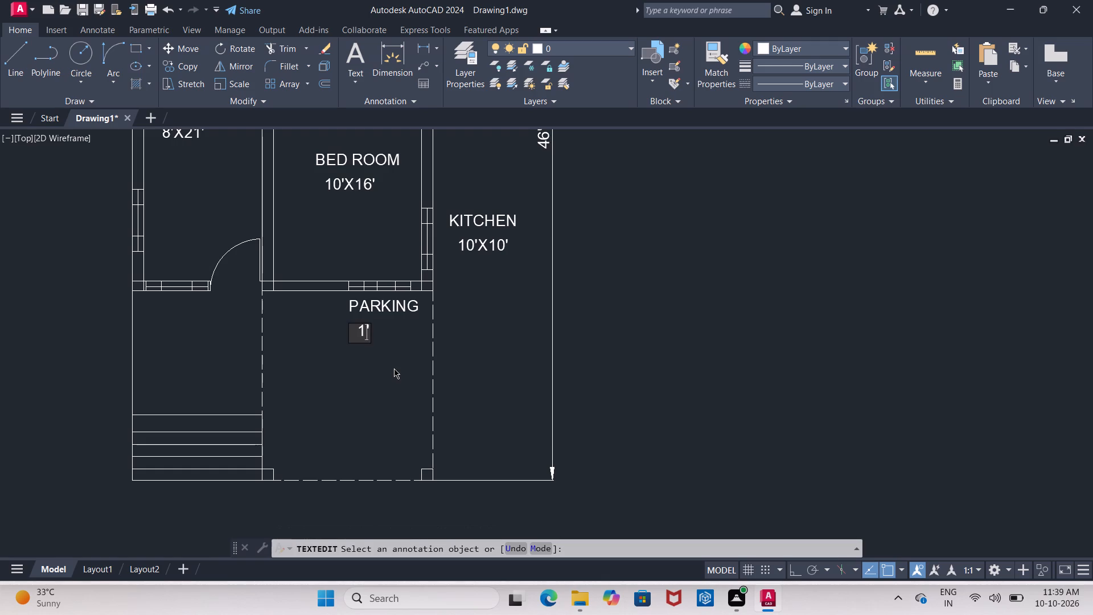
{"action": "key", "text": "1"}
{"action": "key", "text": "Right"}
{"action": "type", "text": "6\""}
{"action": "key", "text": "x"}
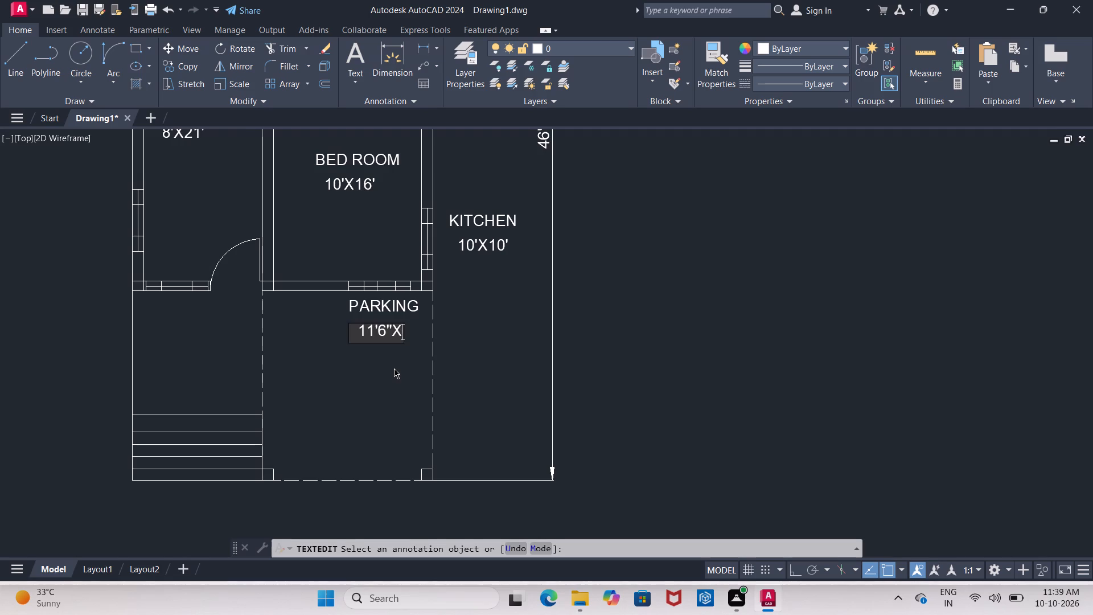
{"action": "type", "text": "12'9\""}
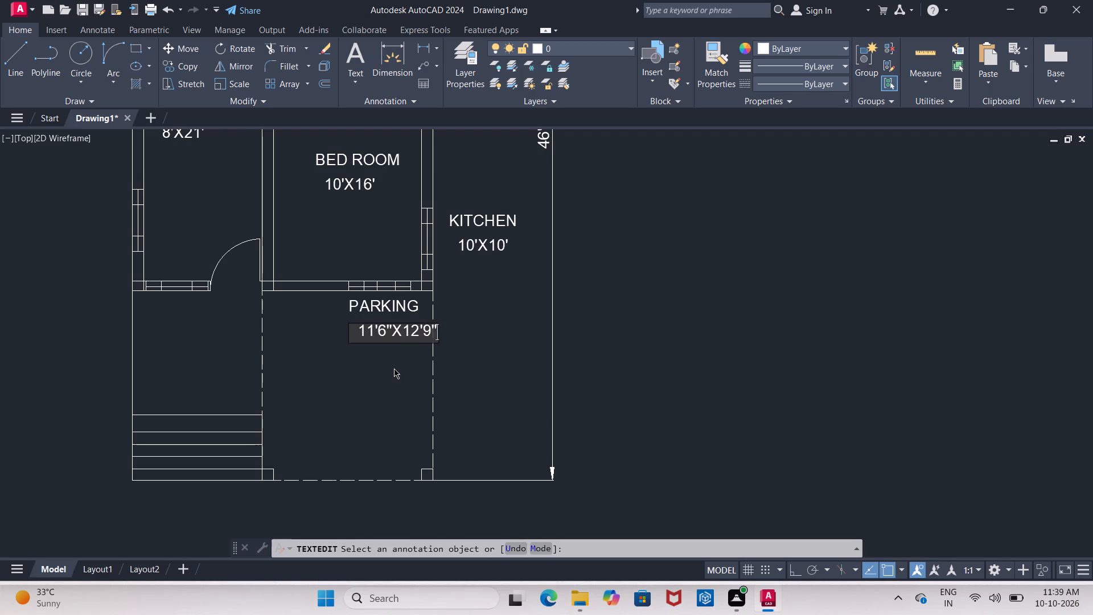
Remove the two leading spaces from the parking size line to align it with the start of PARKING.
{"action": "left_click", "coordinate": [357, 335]}
{"action": "key", "text": "BackSpace"}
{"action": "key", "text": "BackSpace"}
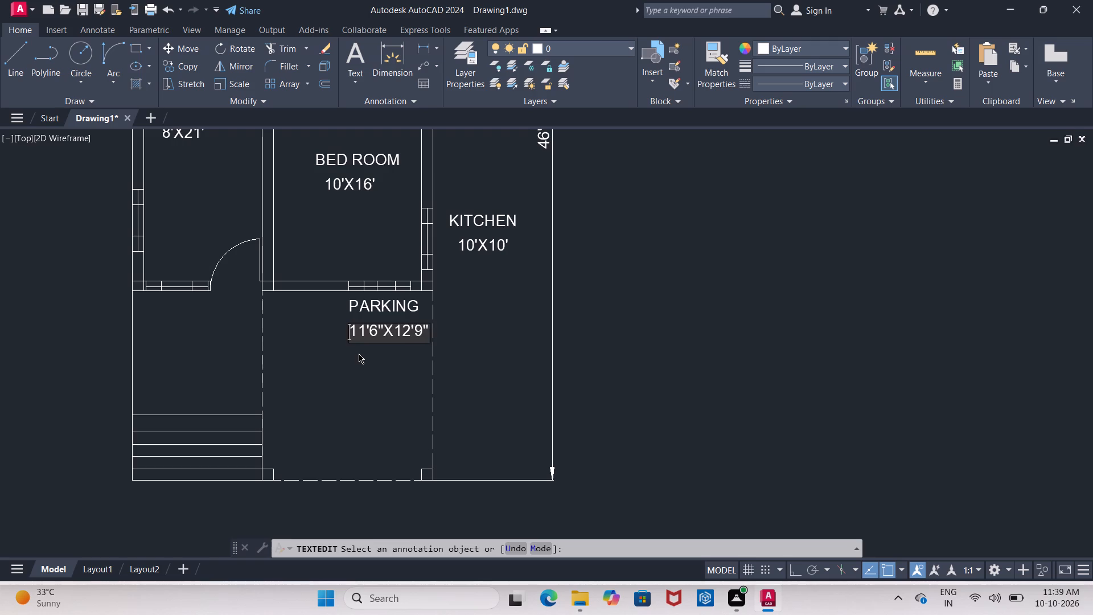
Add one space after and one space before the PARKING text to centre it over its size line.
{"action": "key", "text": "BackSpace"}
{"action": "key", "text": "BackSpace"}
{"action": "left_click", "coordinate": [384, 305]}
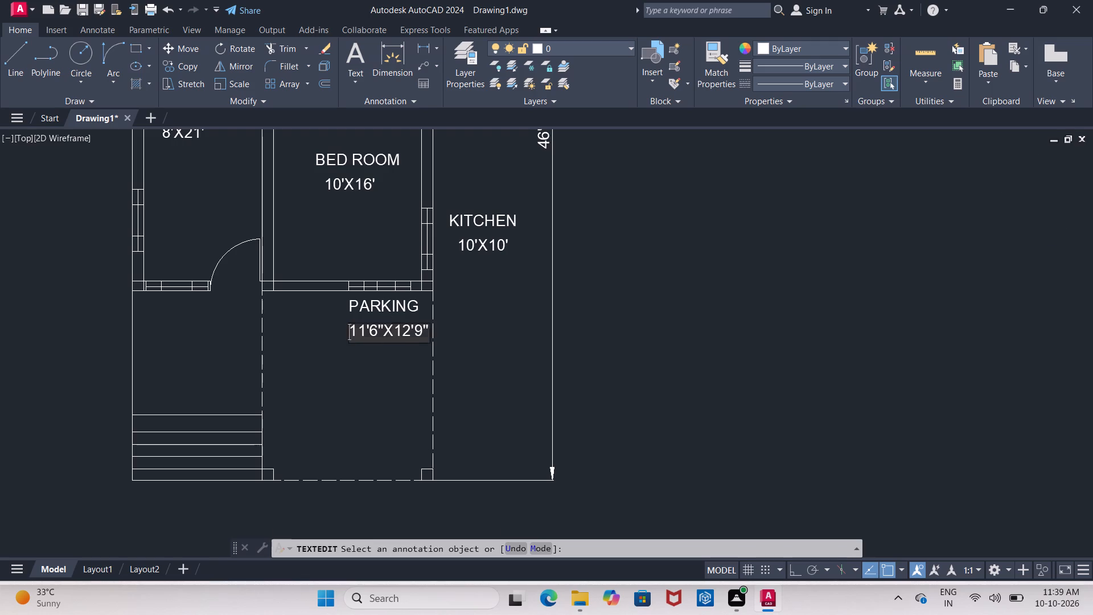
{"action": "double_click", "coordinate": [384, 305]}
{"action": "left_click", "coordinate": [387, 311]}
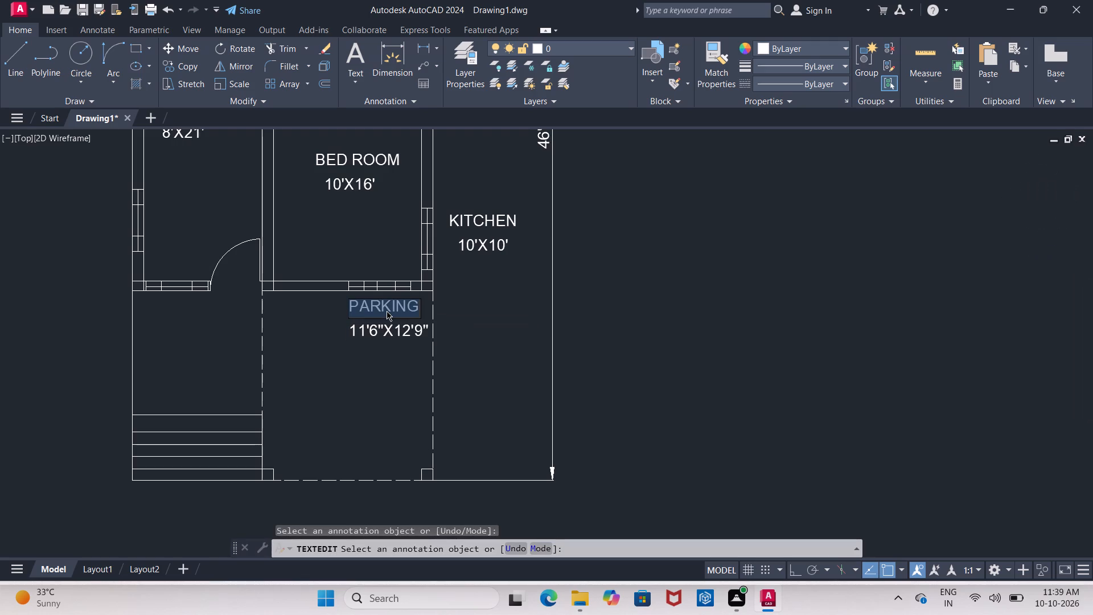
{"action": "left_click", "coordinate": [404, 308]}
{"action": "left_click", "coordinate": [420, 306]}
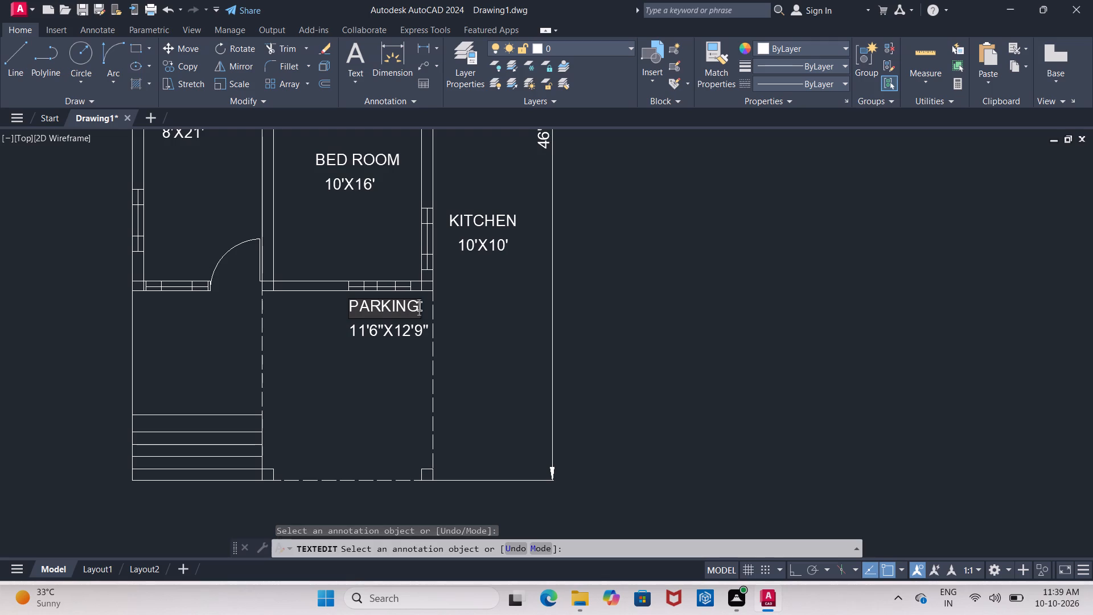
{"action": "key", "text": "space"}
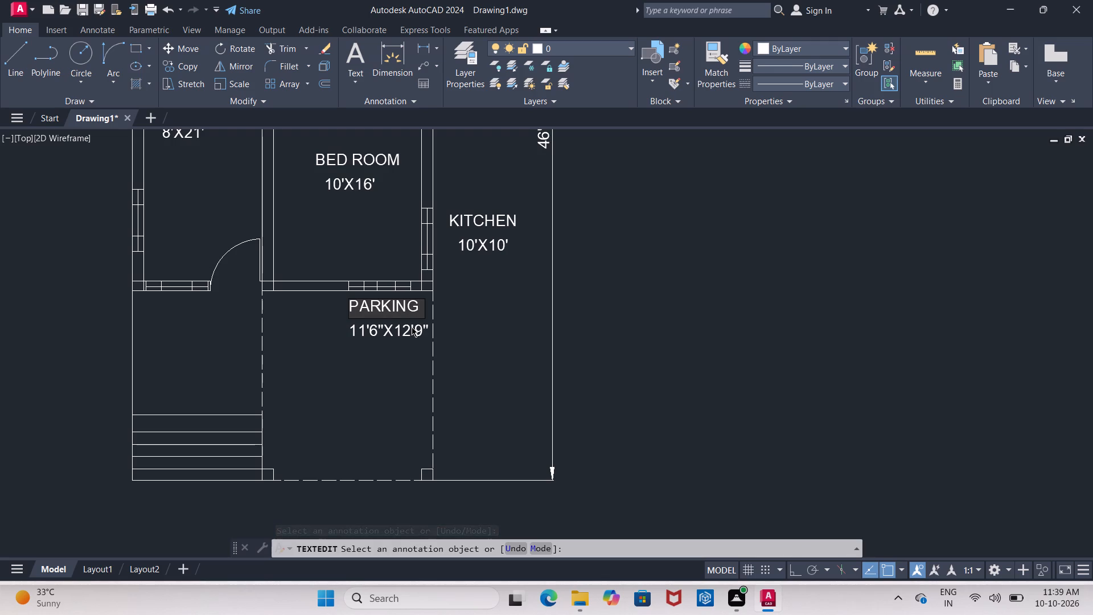
{"action": "left_click", "coordinate": [357, 307]}
{"action": "key", "text": "Left"}
{"action": "key", "text": "space"}
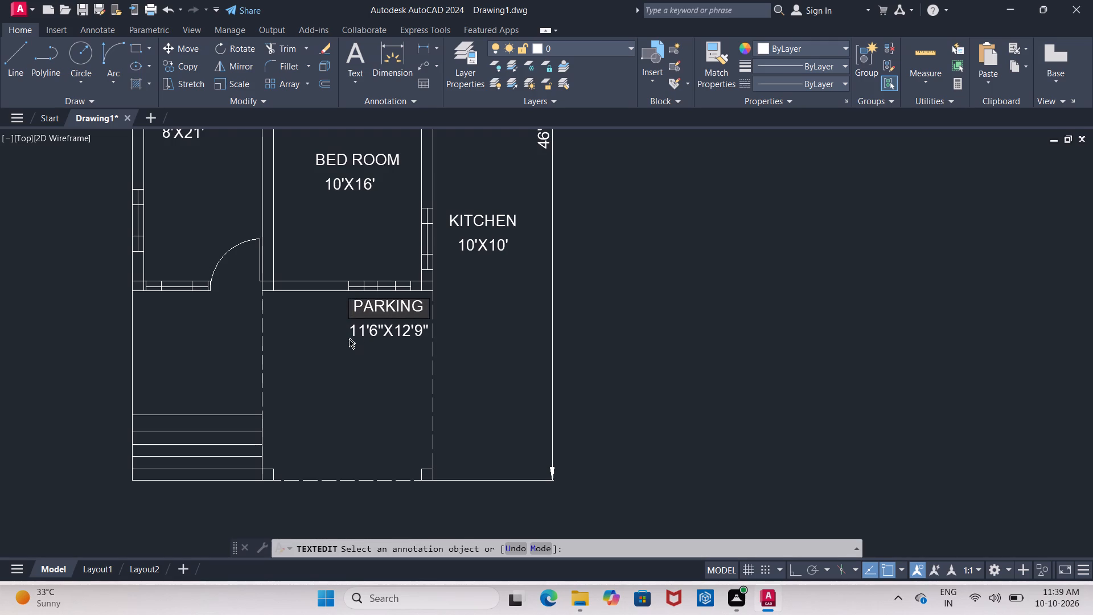
{"action": "left_click", "coordinate": [354, 361]}
{"action": "key", "text": "Escape"}
Move the PARKING label and its size line down to the middle of the dashed parking area.
{"action": "left_click", "coordinate": [389, 309]}
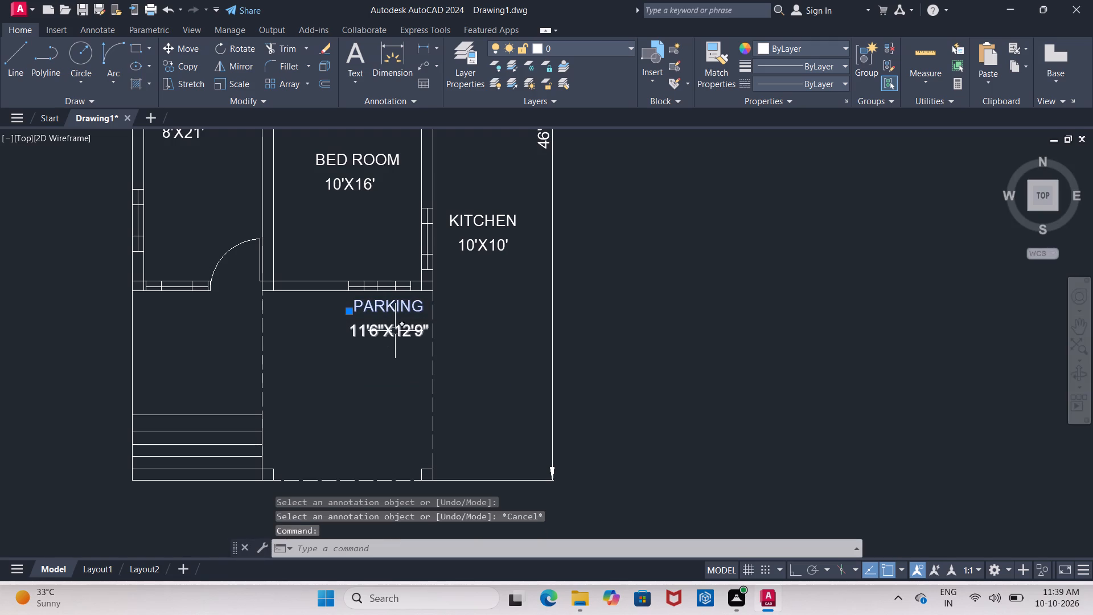
{"action": "left_click", "coordinate": [395, 331]}
{"action": "left_click", "coordinate": [190, 47]}
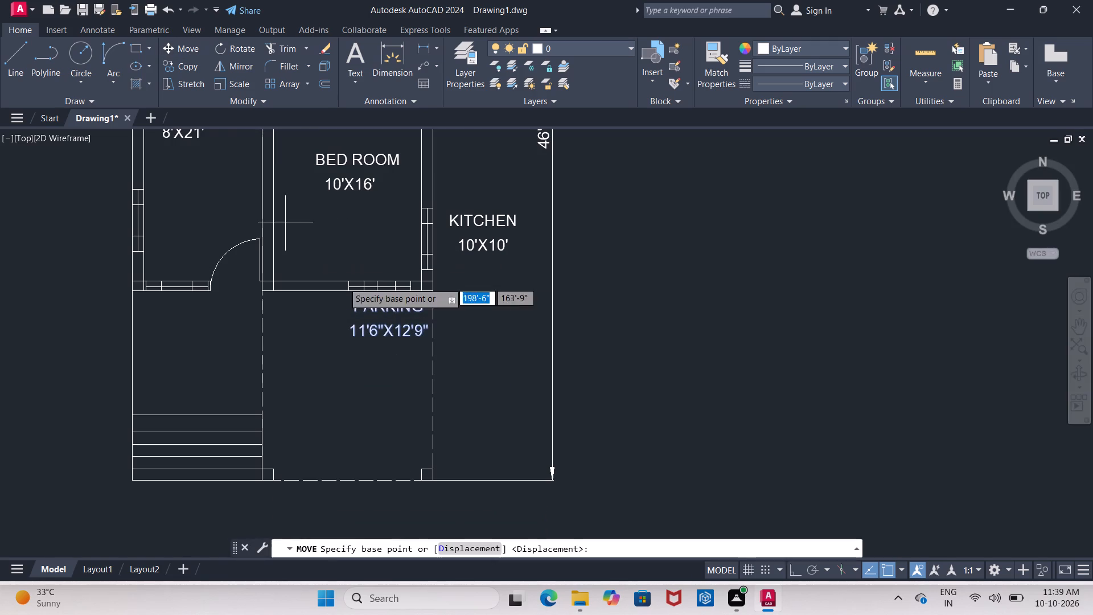
{"action": "left_click", "coordinate": [383, 309]}
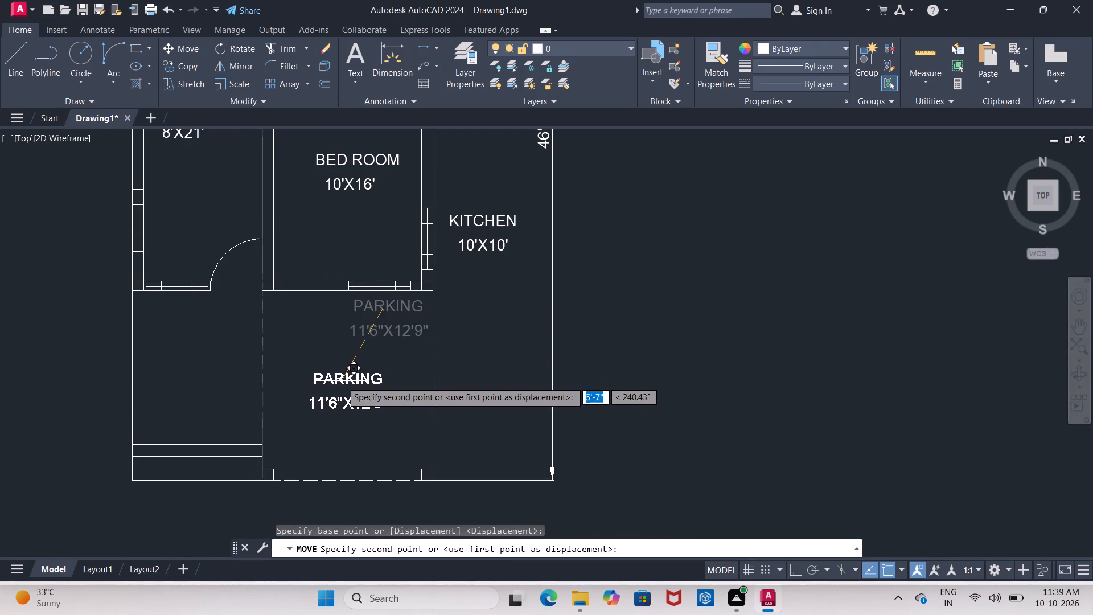
{"action": "left_click", "coordinate": [346, 374]}
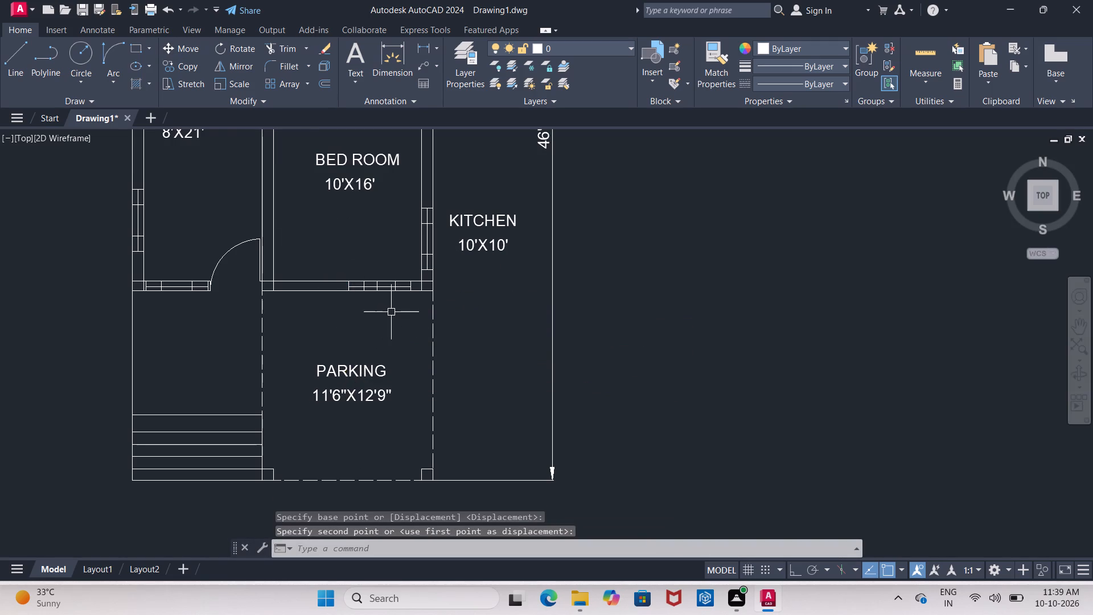
Delete the stray short vertical line inside the window in the wall between the bedroom and the parking area.
{"action": "scroll", "coordinate": [392, 310], "scroll_direction": "up", "scroll_amount": 2}
{"action": "middle_click", "coordinate": [385, 327]}
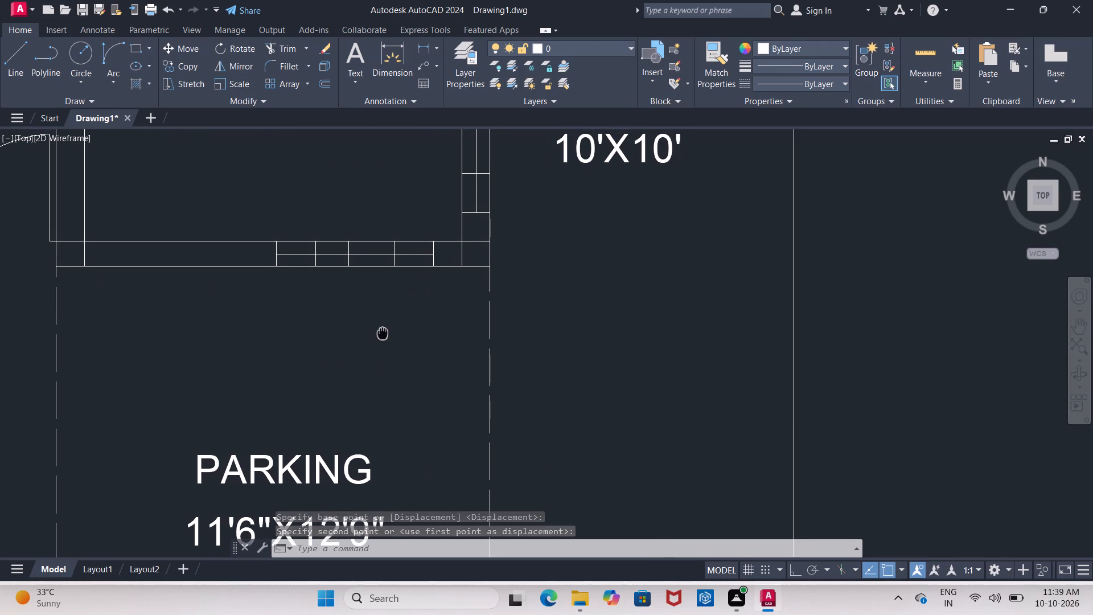
{"action": "left_click", "coordinate": [348, 248]}
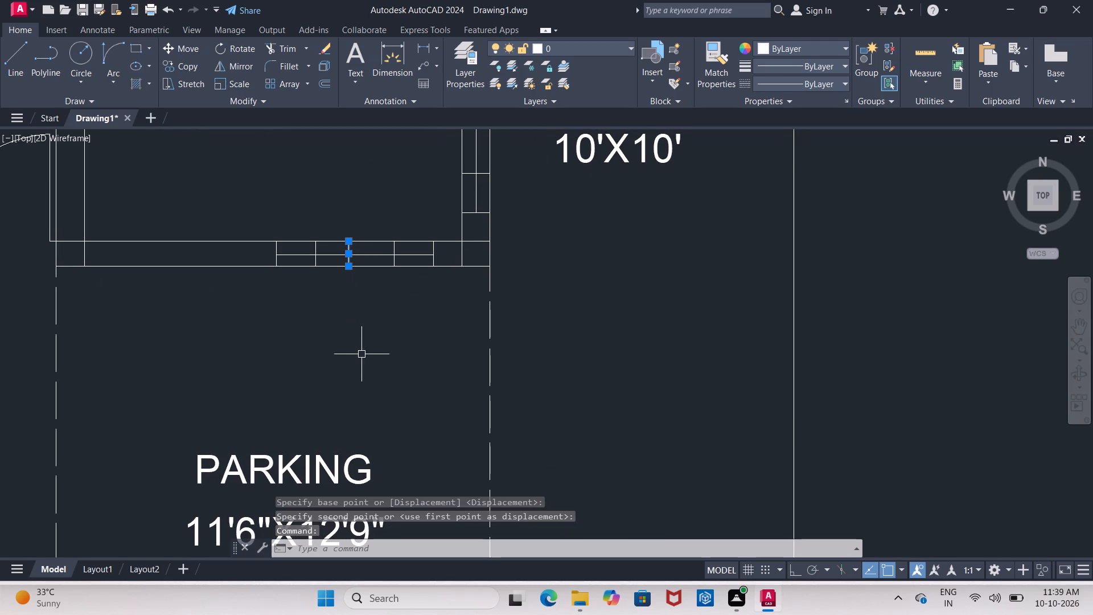
{"action": "key", "text": "Delete"}
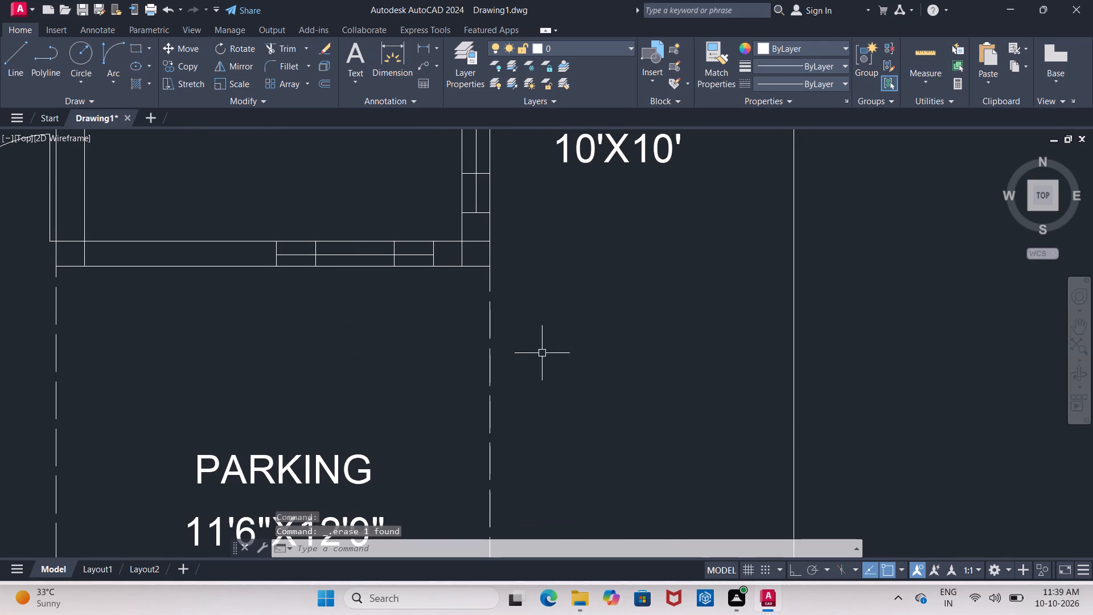
Copy the PARKING label with its size line to the area above the entrance steps and to a spot just above the original.
{"action": "scroll", "coordinate": [418, 367], "scroll_direction": "down", "scroll_amount": 1}
{"action": "middle_click_drag", "start_coordinate": [408, 359], "coordinate": [393, 272]}
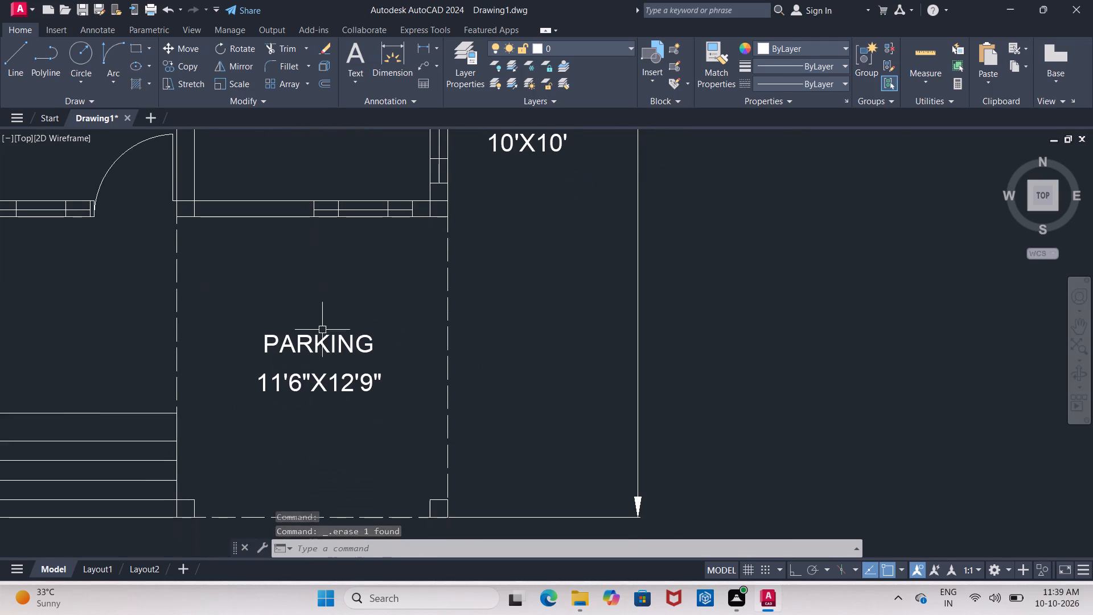
{"action": "left_click", "coordinate": [323, 336]}
{"action": "left_click", "coordinate": [334, 379]}
{"action": "left_click", "coordinate": [186, 63]}
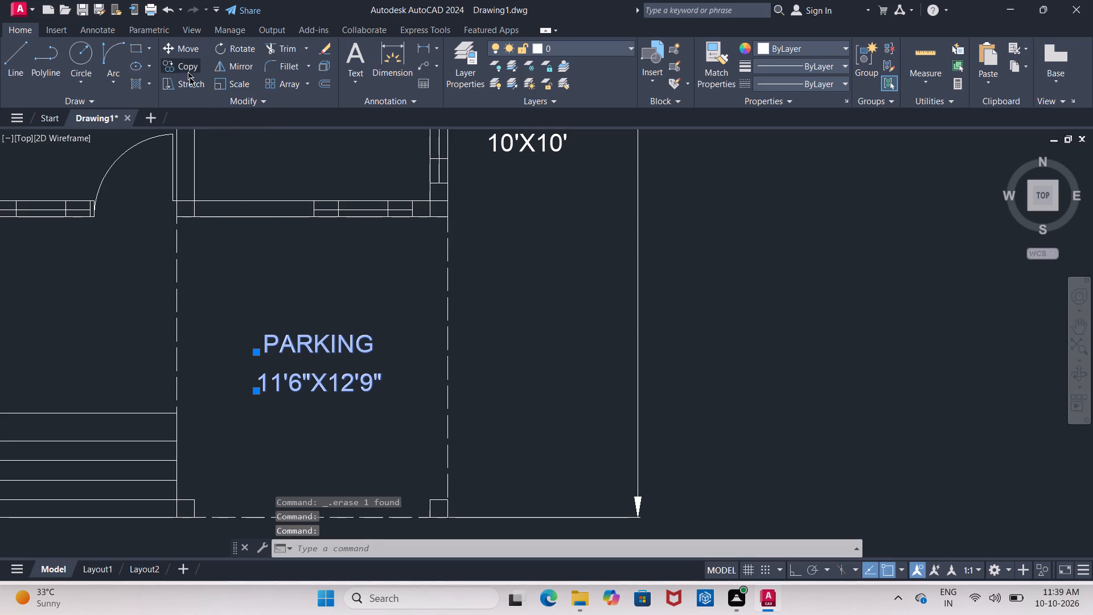
{"action": "left_click", "coordinate": [311, 350]}
{"action": "middle_click_drag", "start_coordinate": [105, 323], "coordinate": [111, 323]}
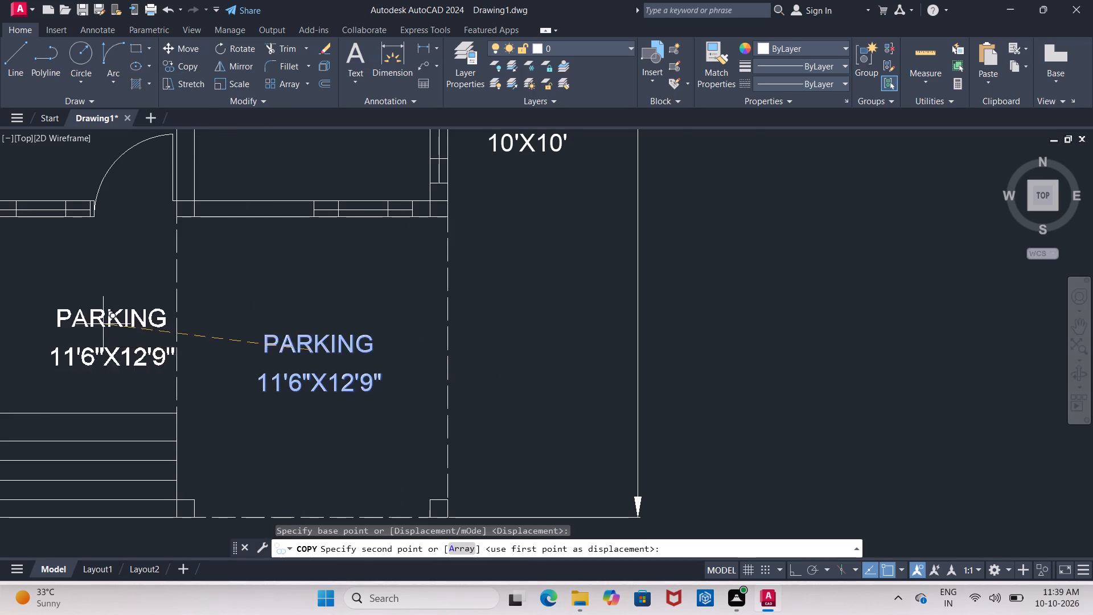
{"action": "middle_click_drag", "start_coordinate": [111, 323], "coordinate": [227, 341]}
{"action": "left_click", "coordinate": [182, 310]}
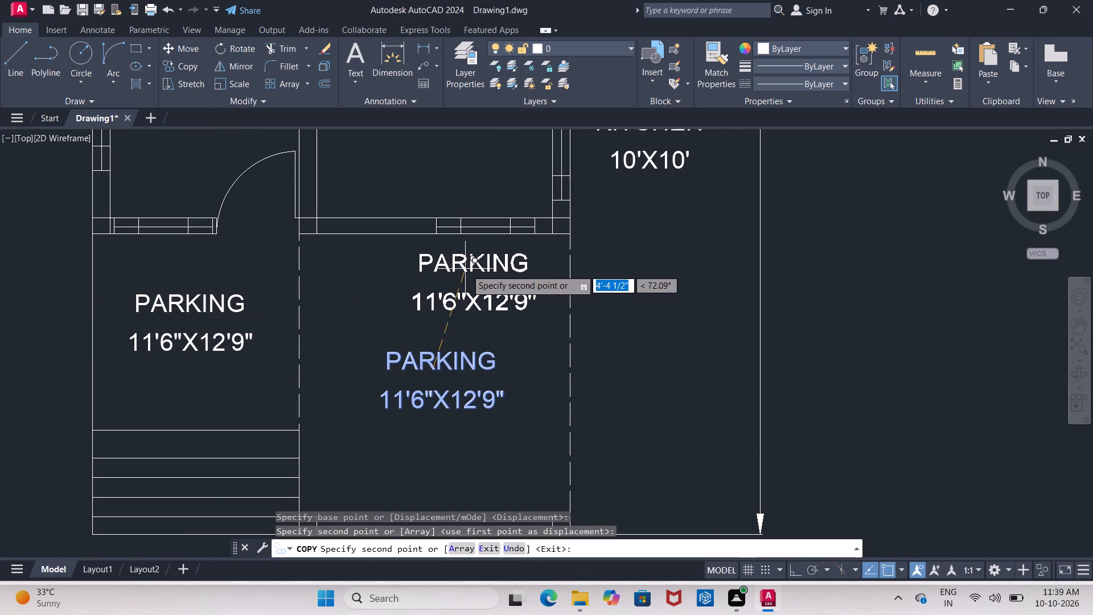
{"action": "left_click", "coordinate": [471, 268]}
{"action": "scroll", "coordinate": [320, 265], "scroll_direction": "down", "scroll_amount": 1}
{"action": "middle_click_drag", "start_coordinate": [388, 351], "coordinate": [389, 375]}
{"action": "scroll", "coordinate": [388, 351], "scroll_direction": "down", "scroll_amount": 1}
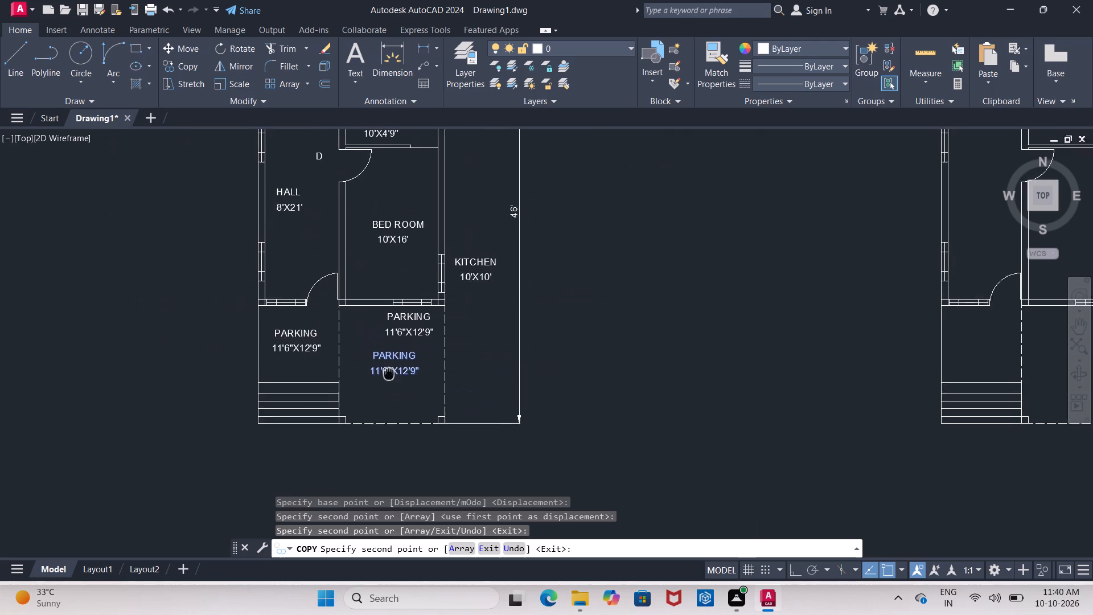
{"action": "middle_click_drag", "start_coordinate": [389, 375], "coordinate": [384, 359]}
{"action": "key", "text": "Escape"}
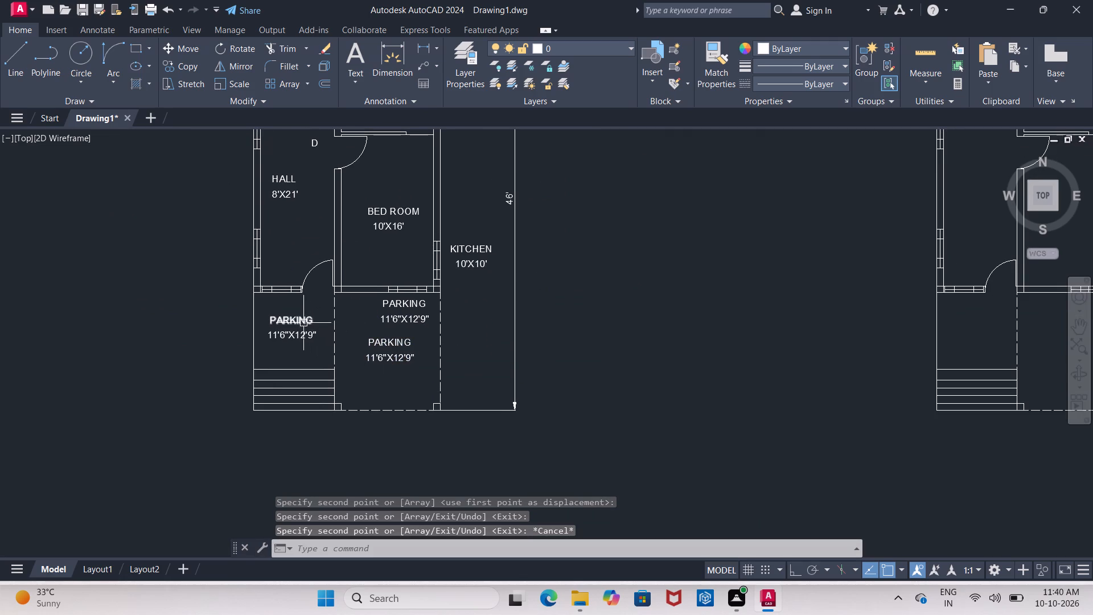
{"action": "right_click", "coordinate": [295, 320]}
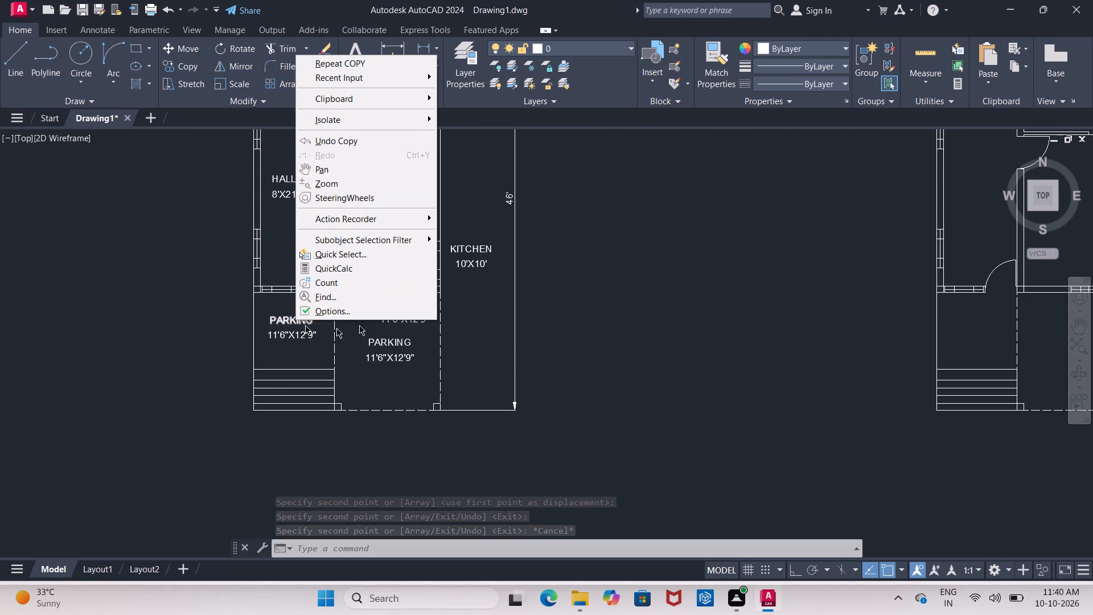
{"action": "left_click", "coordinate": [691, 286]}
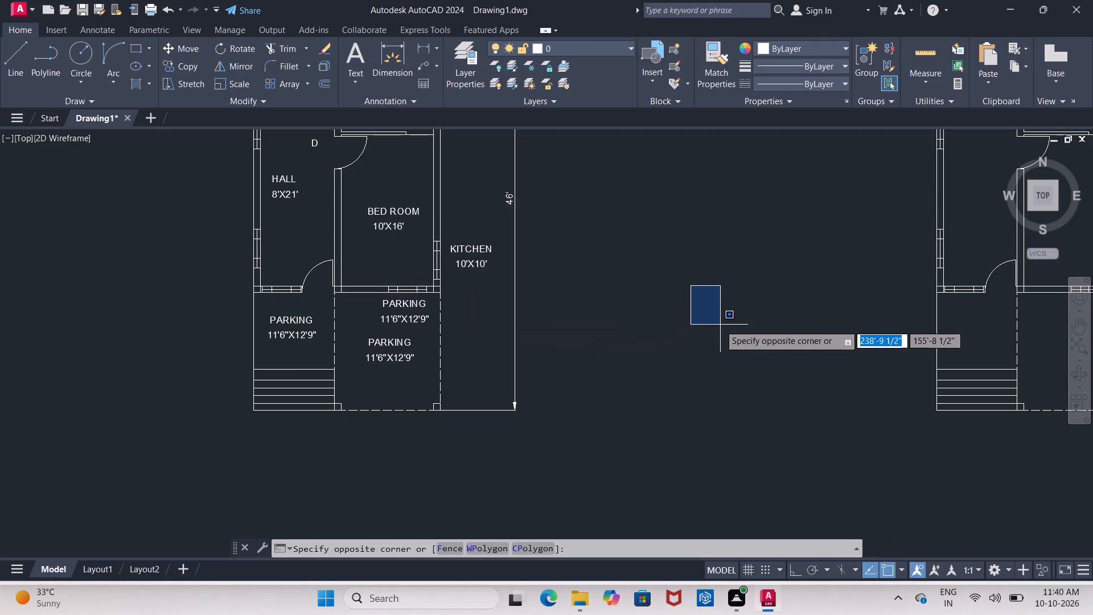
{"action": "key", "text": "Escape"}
Change the PARKING text of the label copy above the entrance steps to SUTOUT.
{"action": "scroll", "coordinate": [309, 324], "scroll_direction": "up", "scroll_amount": 1}
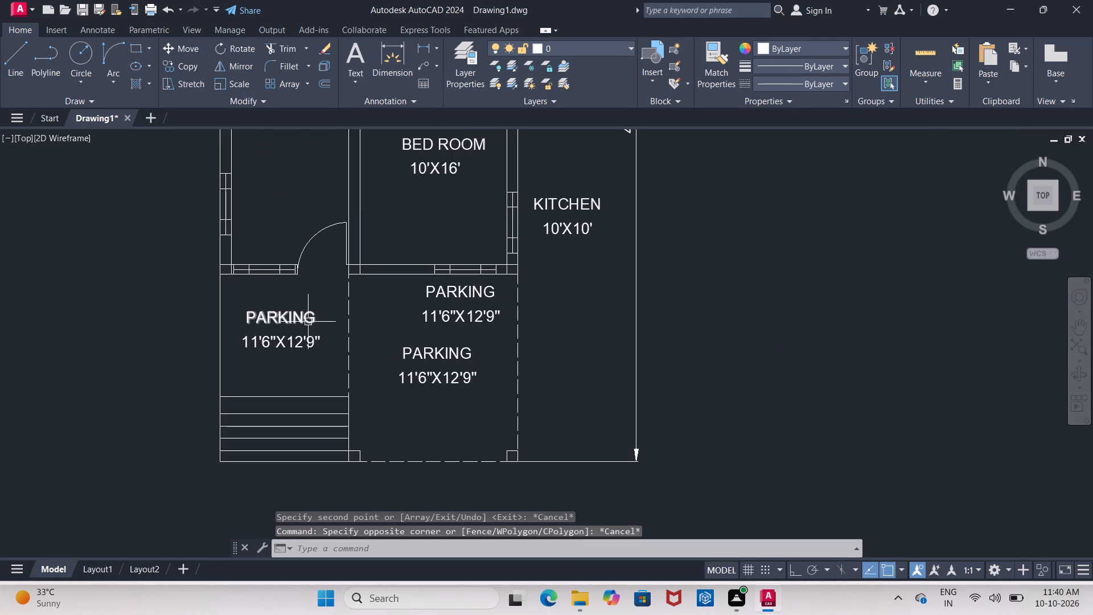
{"action": "double_click", "coordinate": [304, 320]}
{"action": "left_click", "coordinate": [304, 320]}
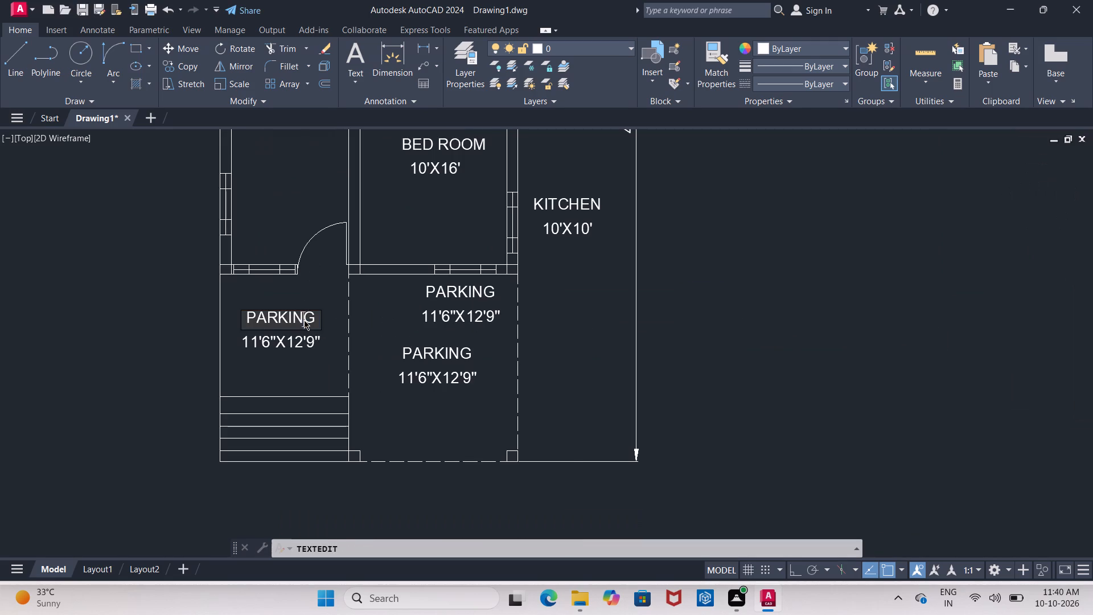
{"action": "left_click", "coordinate": [312, 322]}
{"action": "key", "text": "BackSpace"}
{"action": "key", "text": "BackSpace"}
{"action": "key", "text": "BackSpace"}
{"action": "key", "text": "BackSpace"}
{"action": "key", "text": "BackSpace"}
{"action": "key", "text": "BackSpace"}
{"action": "key", "text": "BackSpace"}
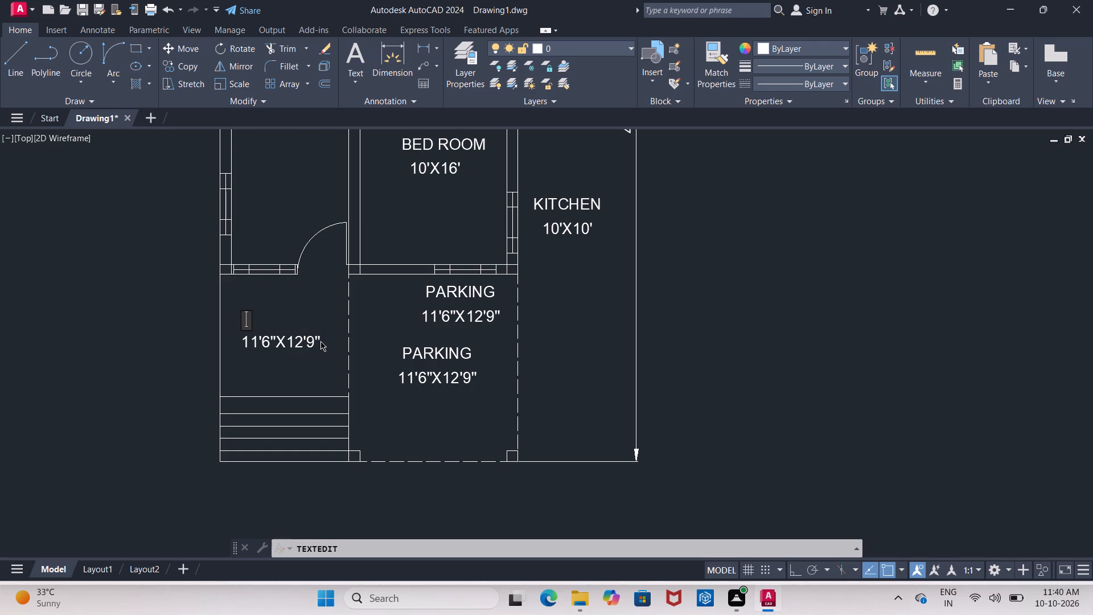
{"action": "type", "text": "SUTOUT"}
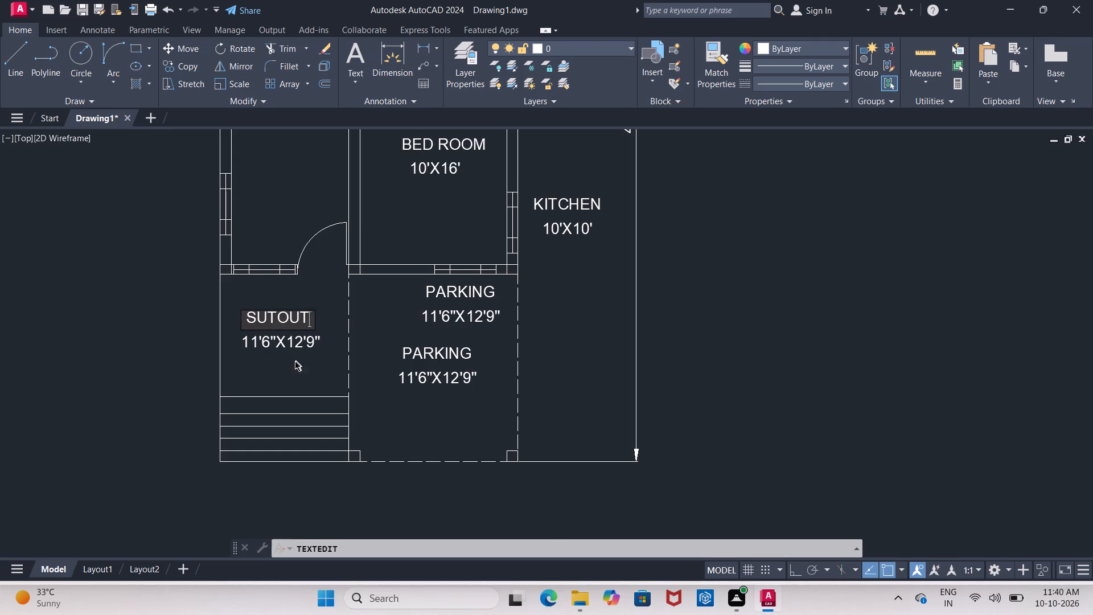
{"action": "left_click", "coordinate": [294, 361]}
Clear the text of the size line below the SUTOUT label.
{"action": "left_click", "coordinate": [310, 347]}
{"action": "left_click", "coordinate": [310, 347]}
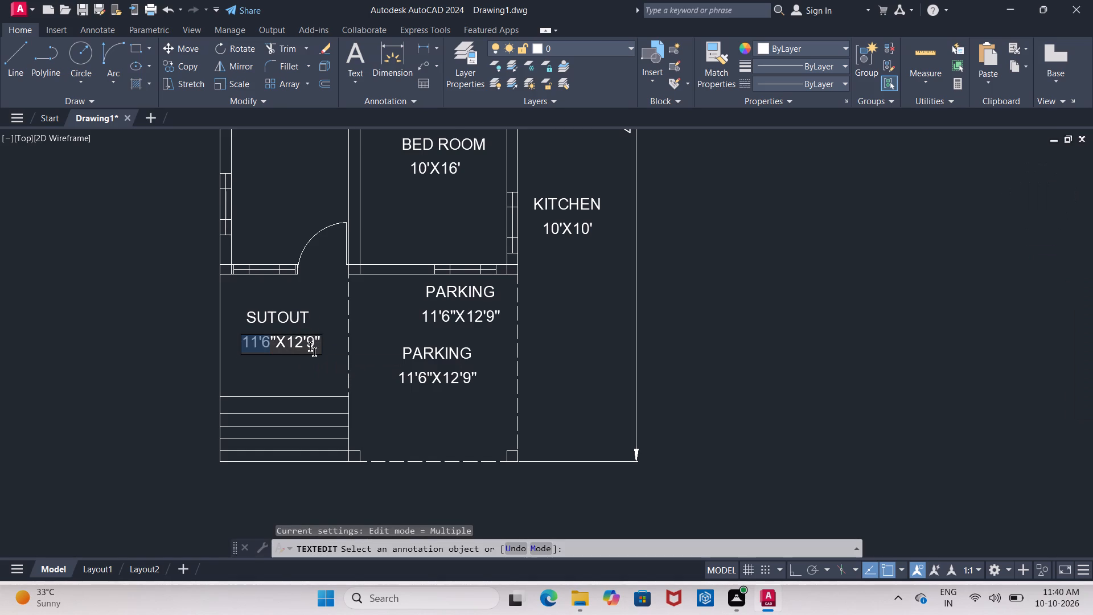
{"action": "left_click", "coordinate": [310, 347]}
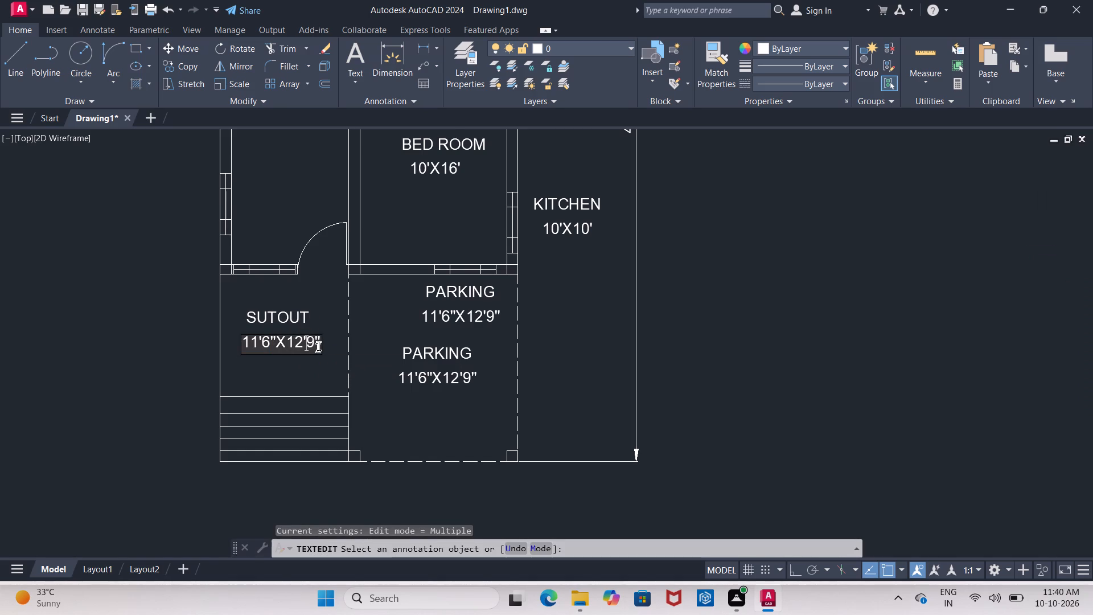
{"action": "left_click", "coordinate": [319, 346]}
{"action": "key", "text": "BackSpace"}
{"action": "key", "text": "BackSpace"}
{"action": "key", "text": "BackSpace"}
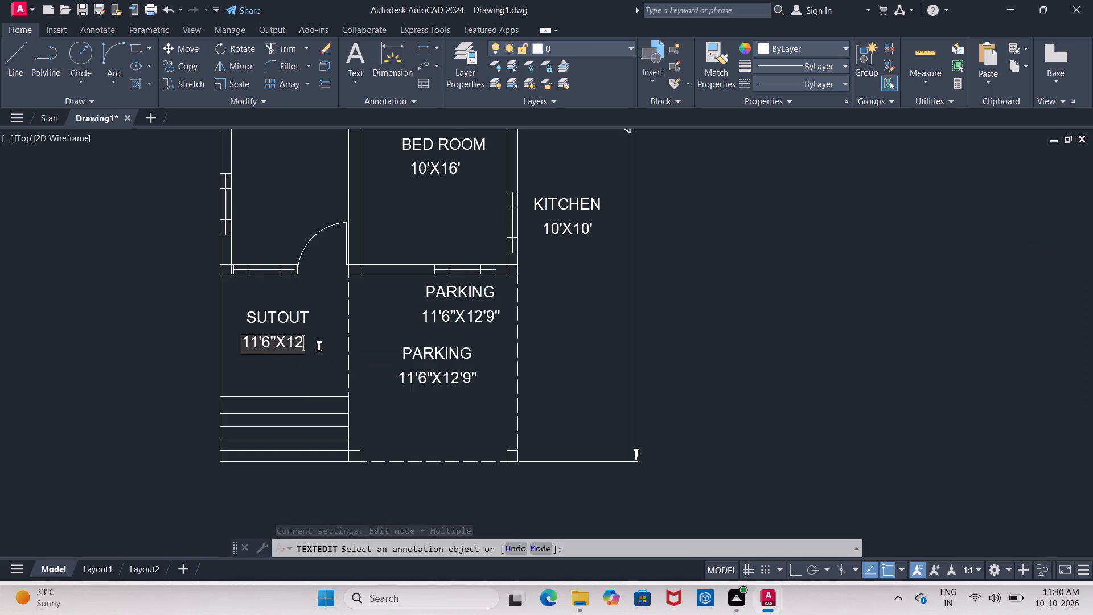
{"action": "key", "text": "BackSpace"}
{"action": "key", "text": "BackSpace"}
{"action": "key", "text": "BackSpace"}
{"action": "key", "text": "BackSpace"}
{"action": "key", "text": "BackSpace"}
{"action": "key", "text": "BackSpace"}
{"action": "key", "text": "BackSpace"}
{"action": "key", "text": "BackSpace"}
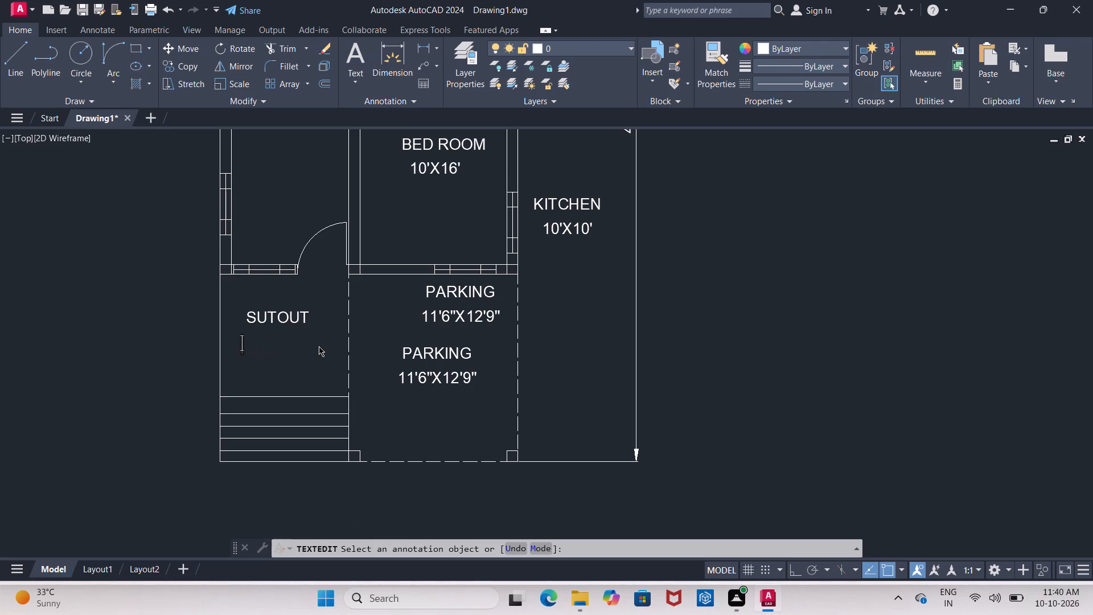
Correct the spelling of the SUTOUT label above the entrance steps to SITOUT.
{"action": "scroll", "coordinate": [256, 364], "scroll_direction": "up", "scroll_amount": 1}
{"action": "left_click", "coordinate": [269, 289]}
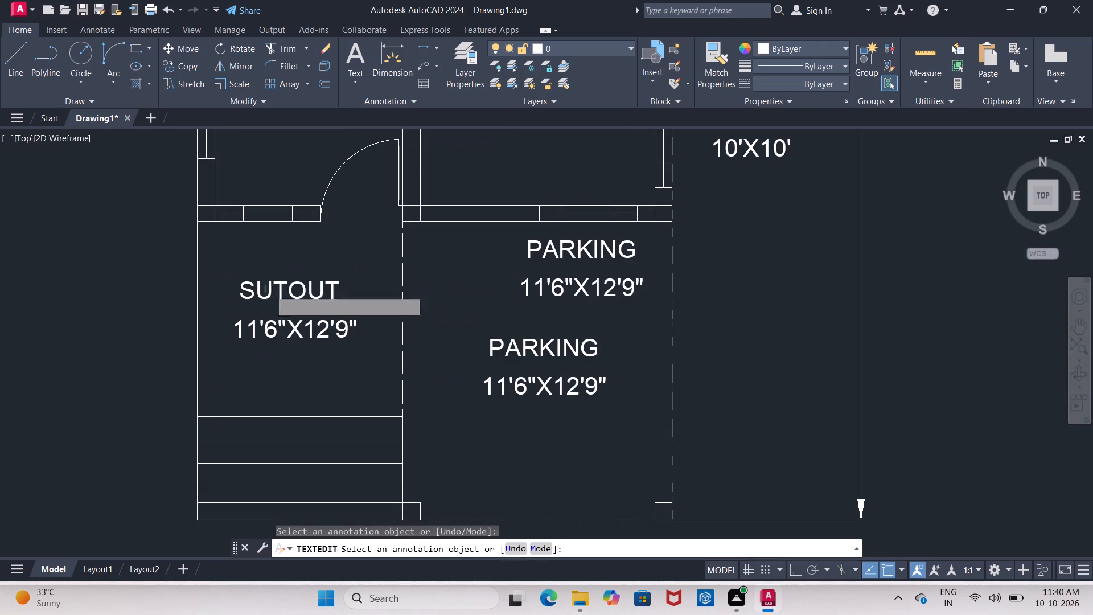
{"action": "double_click", "coordinate": [273, 292]}
{"action": "left_click", "coordinate": [273, 292]}
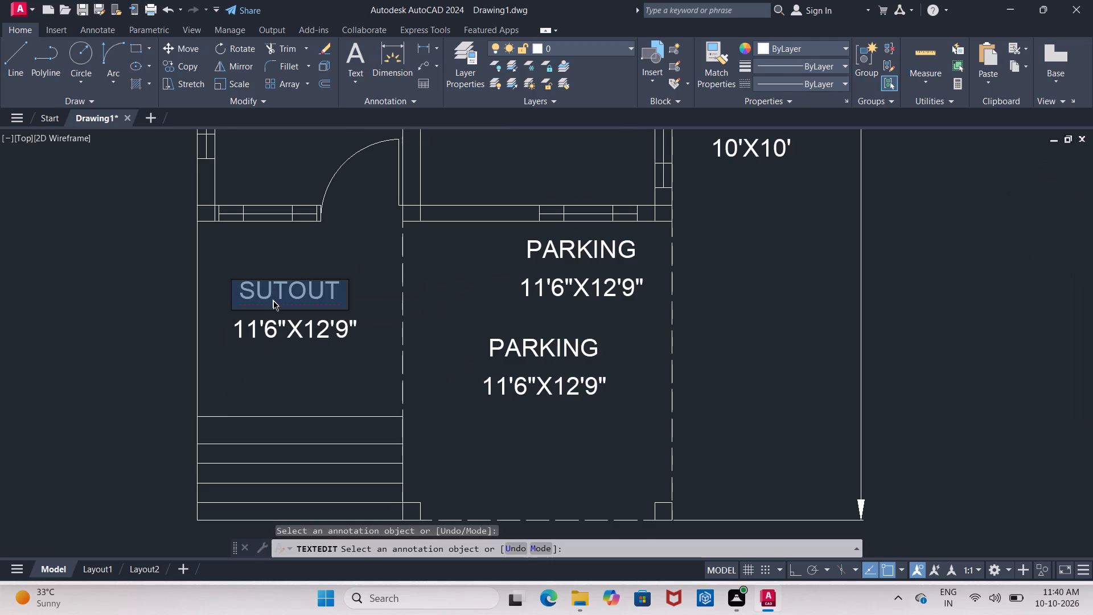
{"action": "left_click", "coordinate": [273, 301]}
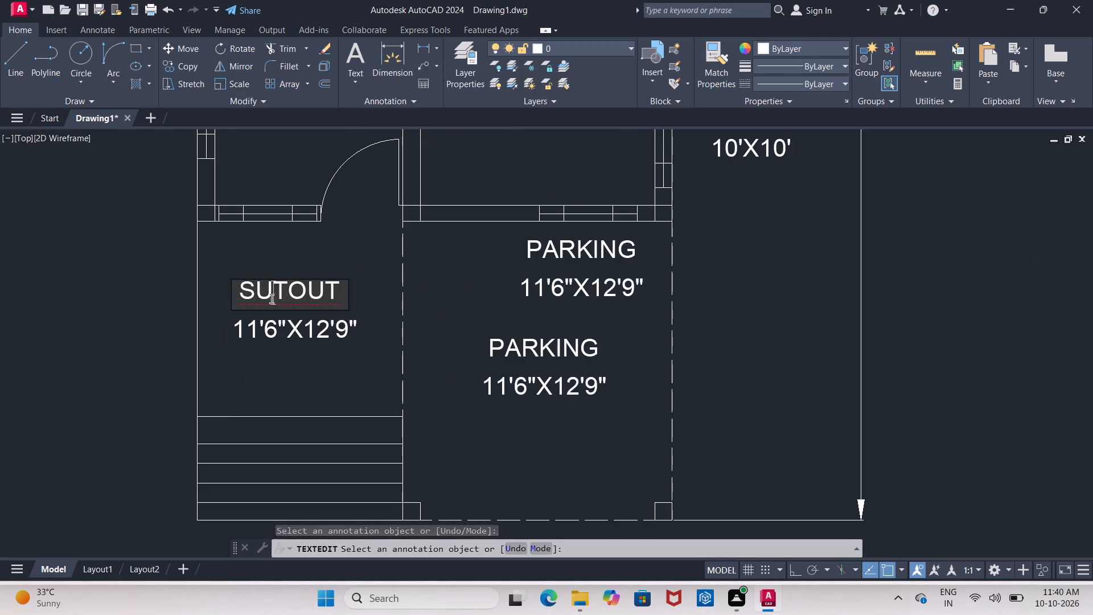
{"action": "key", "text": "BackSpace"}
{"action": "key", "text": "i"}
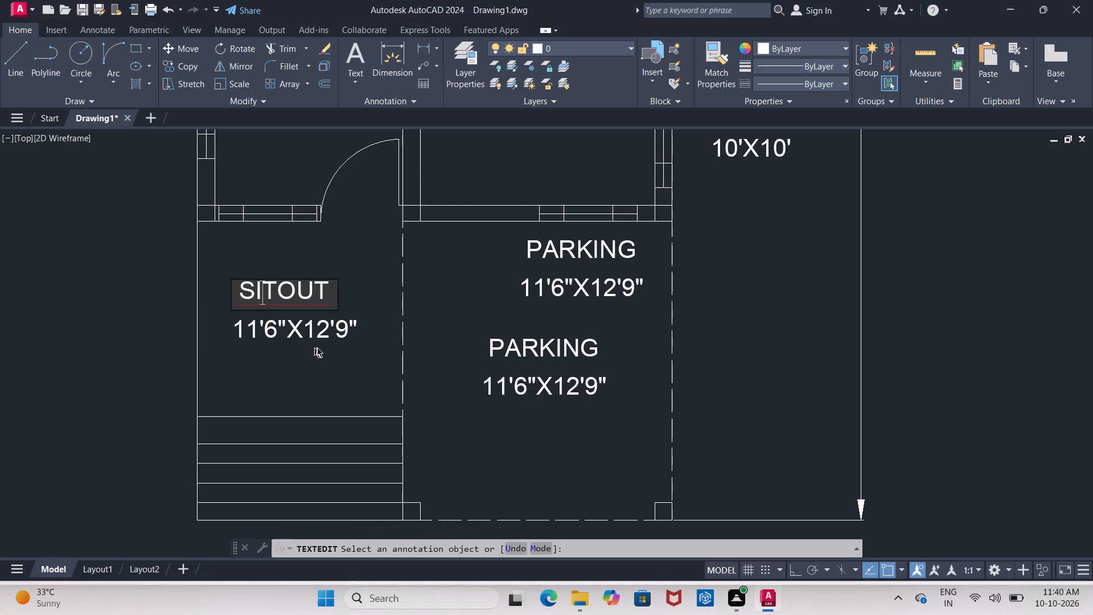
Replace the size line below the SITOUT label with 8'X9', indented to sit under the name.
{"action": "left_click", "coordinate": [330, 335]}
{"action": "double_click", "coordinate": [346, 330]}
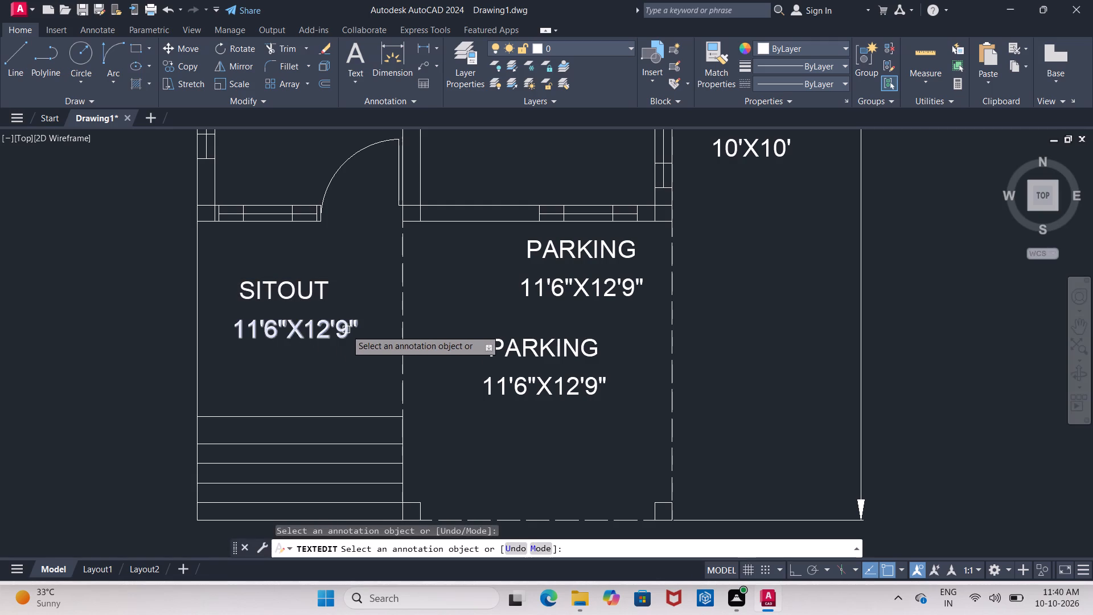
{"action": "left_click", "coordinate": [352, 330]}
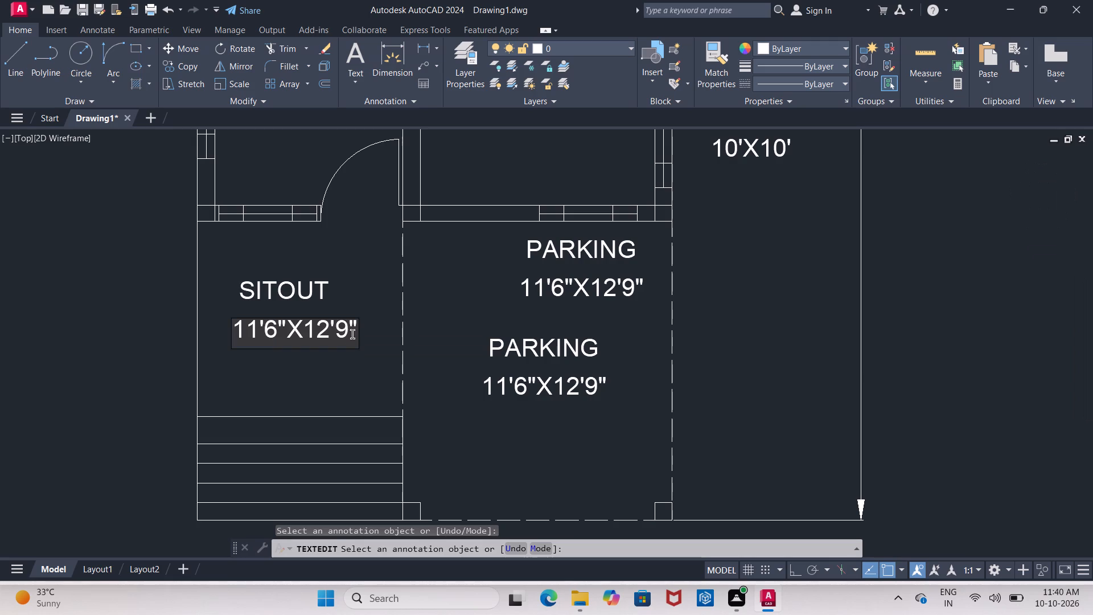
{"action": "left_click", "coordinate": [355, 334]}
{"action": "key", "text": "BackSpace"}
{"action": "key", "text": "BackSpace"}
{"action": "key", "text": "BackSpace"}
{"action": "key", "text": "BackSpace"}
{"action": "key", "text": "BackSpace"}
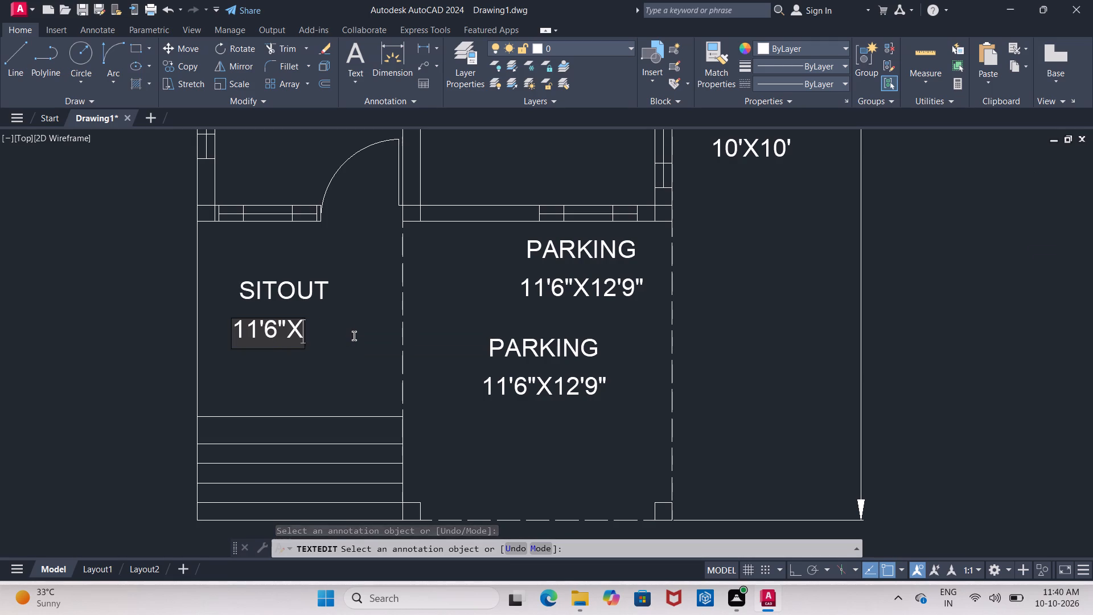
{"action": "key", "text": "BackSpace"}
{"action": "key", "text": "BackSpace"}
{"action": "key", "text": "BackSpace"}
{"action": "key", "text": "BackSpace"}
{"action": "key", "text": "BackSpace"}
{"action": "key", "text": "BackSpace"}
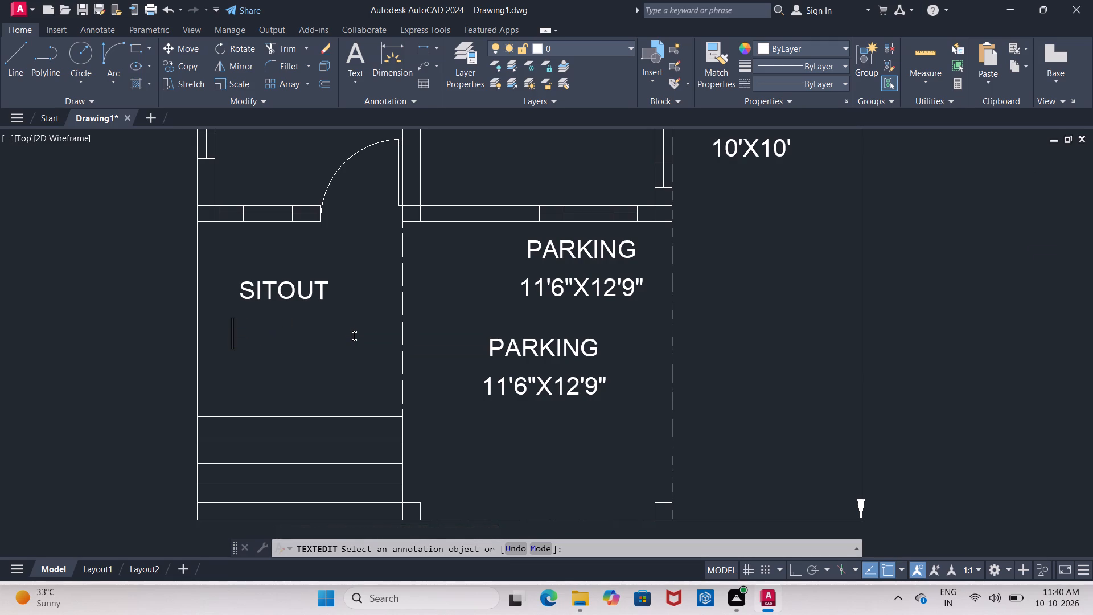
{"action": "key", "text": "space"}
{"action": "key", "text": "space"}
{"action": "key", "text": "space"}
{"action": "key", "text": "space"}
{"action": "key", "text": "8"}
{"action": "key", "text": "apostrophe"}
{"action": "key", "text": "x"}
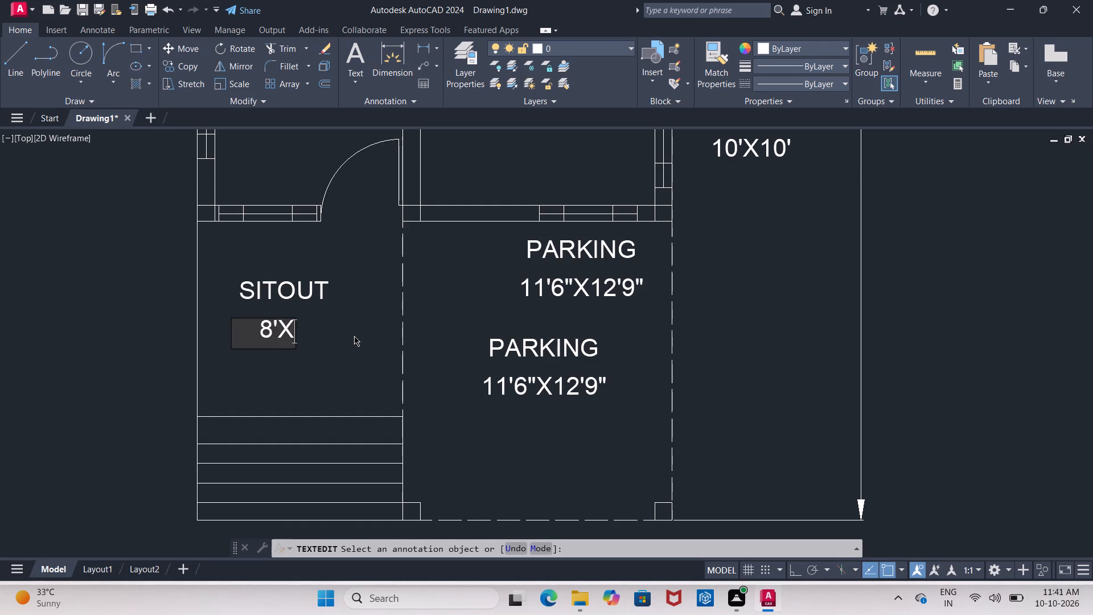
{"action": "key", "text": "9"}
{"action": "key", "text": "apostrophe"}
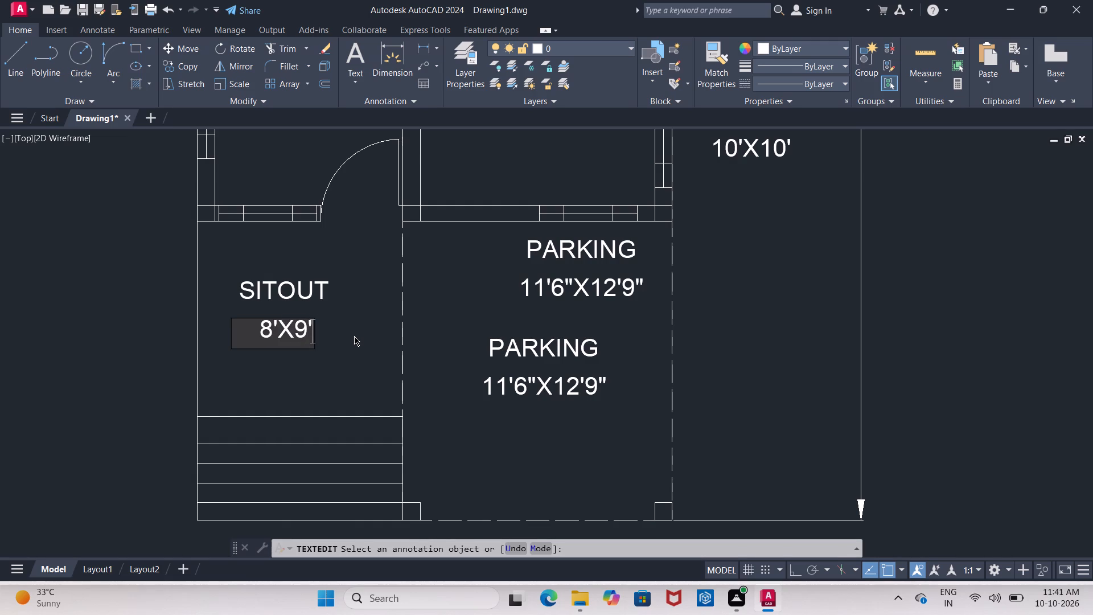
{"action": "left_click", "coordinate": [364, 327]}
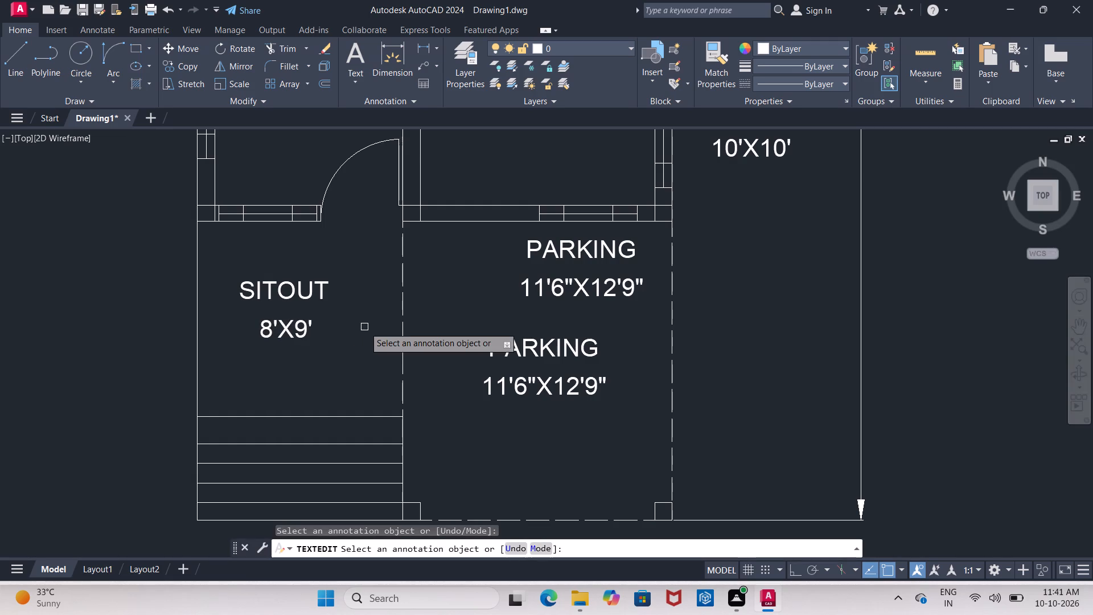
Change the upper PARKING label copy, just below the bedroom's front window, to an indented W.
{"action": "middle_click_drag", "start_coordinate": [364, 327], "coordinate": [174, 358]}
{"action": "double_click", "coordinate": [385, 284]}
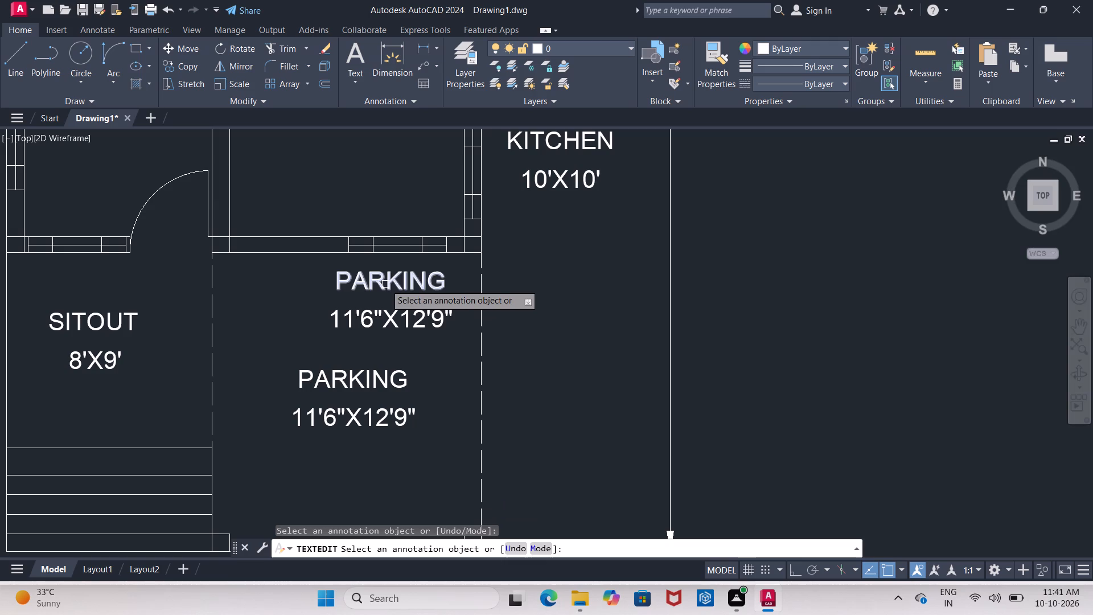
{"action": "left_click", "coordinate": [385, 284]}
{"action": "left_click", "coordinate": [404, 286]}
{"action": "left_click", "coordinate": [447, 281]}
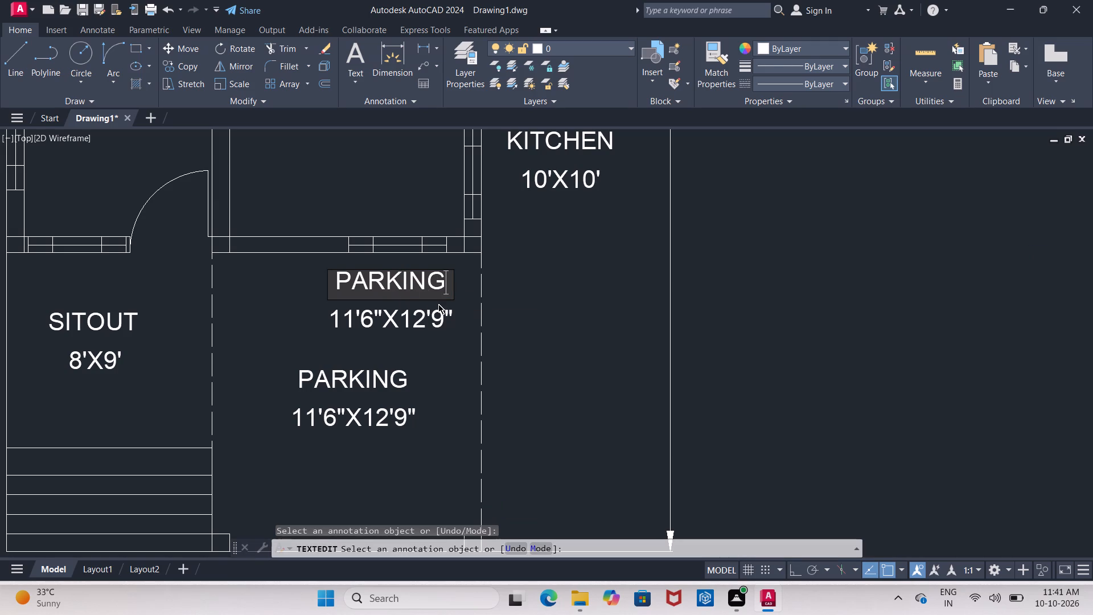
{"action": "key", "text": "BackSpace"}
{"action": "key", "text": "BackSpace"}
{"action": "key", "text": "BackSpace"}
{"action": "key", "text": "BackSpace"}
{"action": "key", "text": "BackSpace"}
{"action": "key", "text": "BackSpace"}
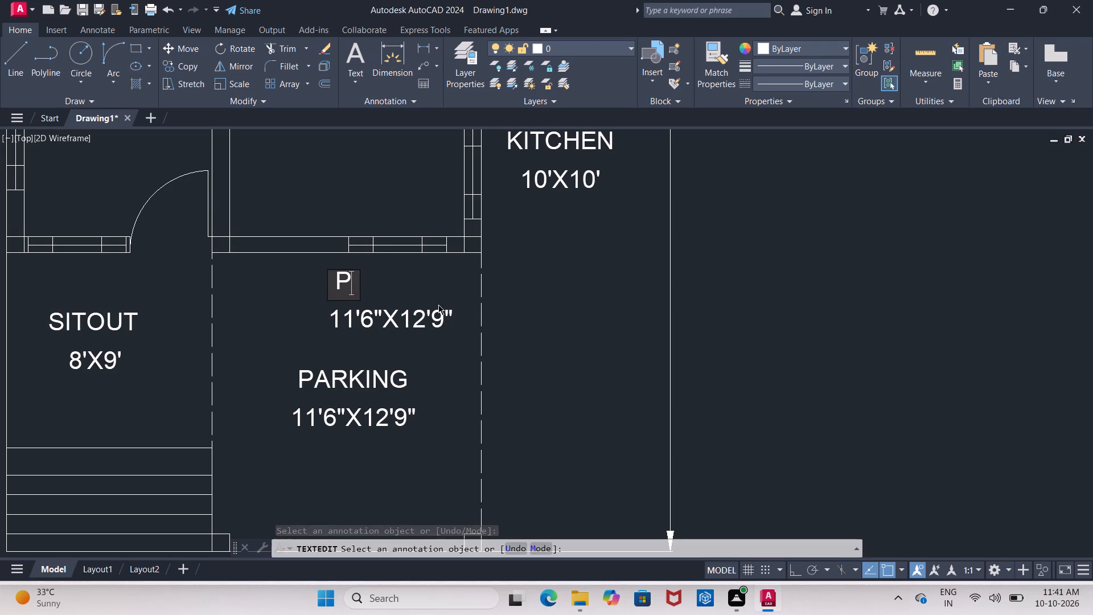
{"action": "key", "text": "BackSpace"}
{"action": "key", "text": "space"}
{"action": "key", "text": "space"}
{"action": "key", "text": "space"}
{"action": "key", "text": "space"}
{"action": "key", "text": "space"}
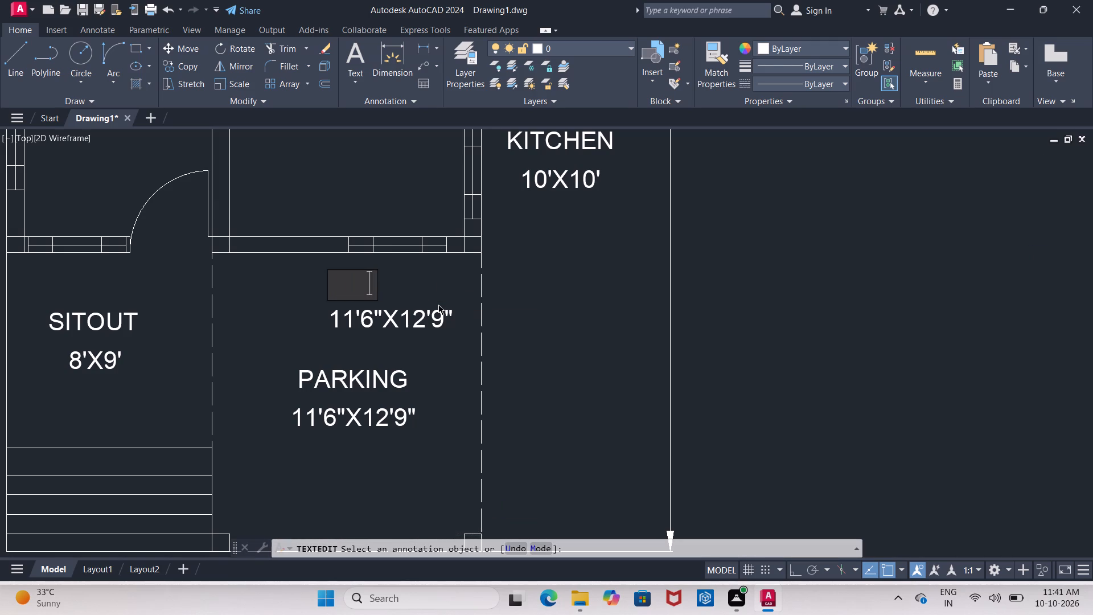
{"action": "key", "text": "space"}
{"action": "key", "text": "space"}
{"action": "key", "text": "space"}
{"action": "key", "text": "w"}
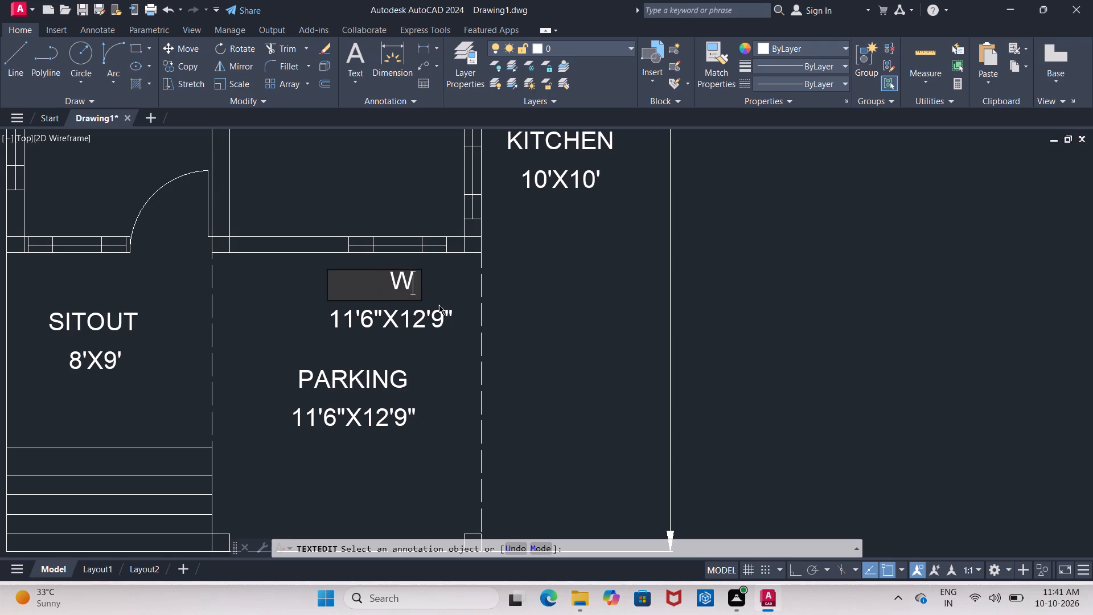
{"action": "left_click", "coordinate": [520, 310]}
Change the KITCHEN label copy outside the bedroom's side window to W.
{"action": "scroll", "coordinate": [517, 314], "scroll_direction": "down", "scroll_amount": 1}
{"action": "middle_click_drag", "start_coordinate": [517, 314], "coordinate": [369, 339]}
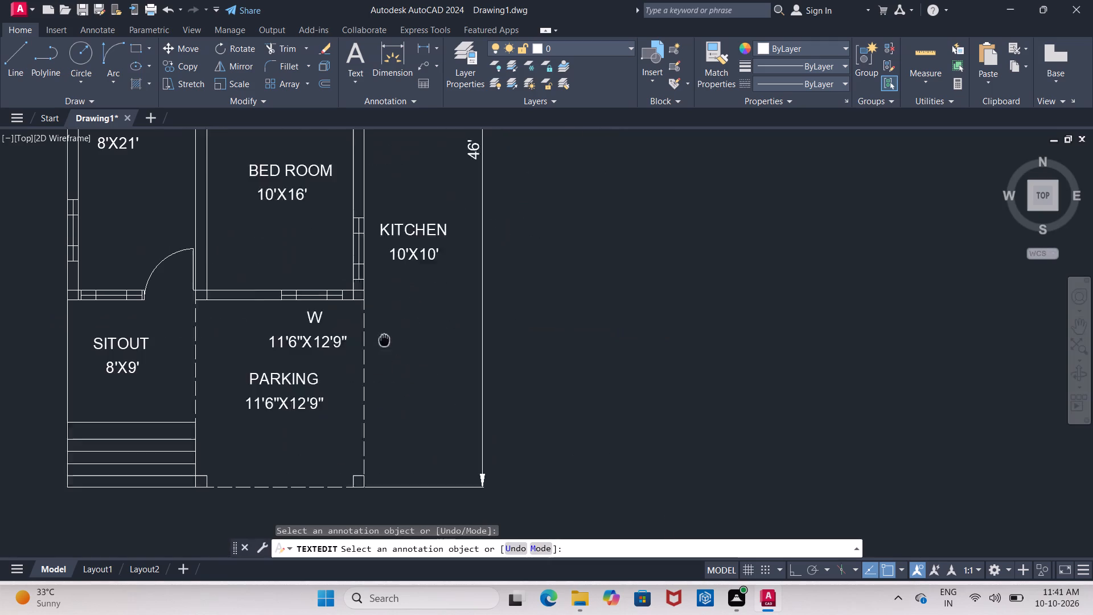
{"action": "left_click", "coordinate": [310, 341]}
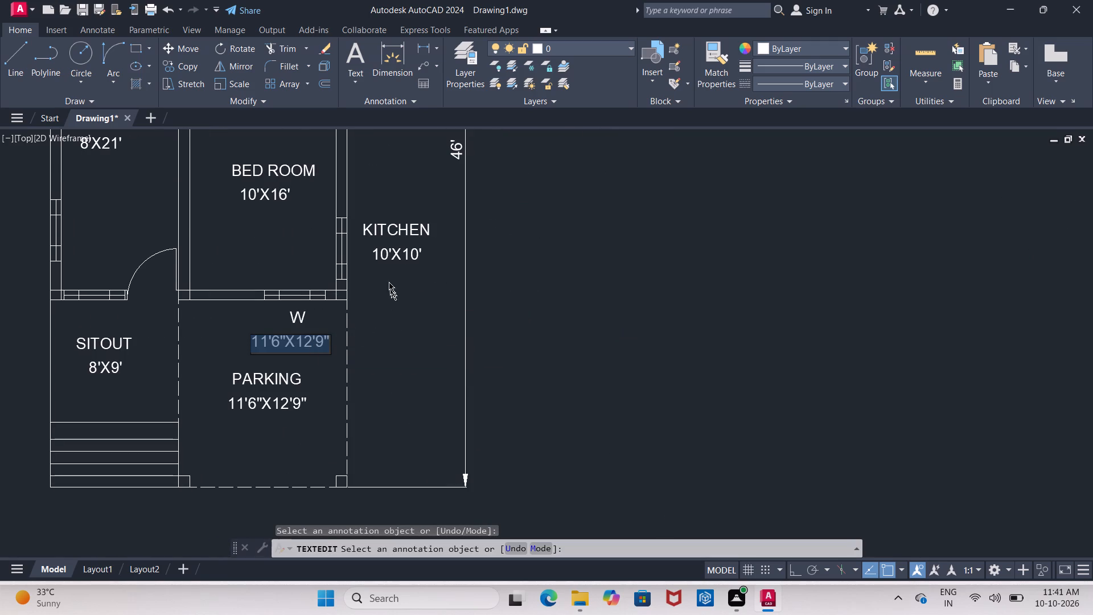
{"action": "left_click", "coordinate": [397, 225]}
{"action": "left_click", "coordinate": [407, 227]}
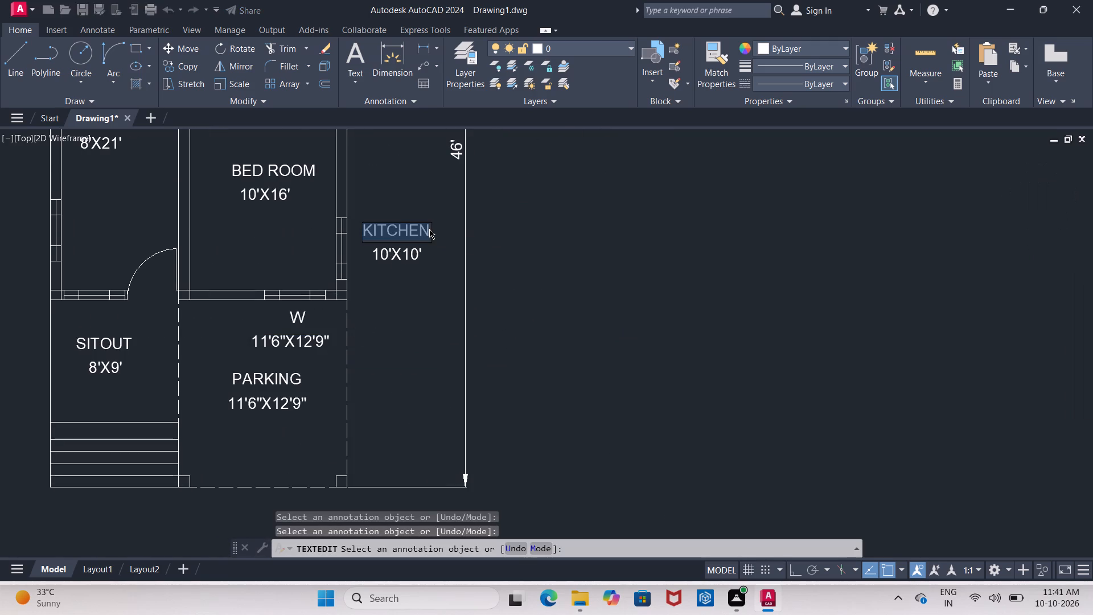
{"action": "left_click", "coordinate": [429, 229]}
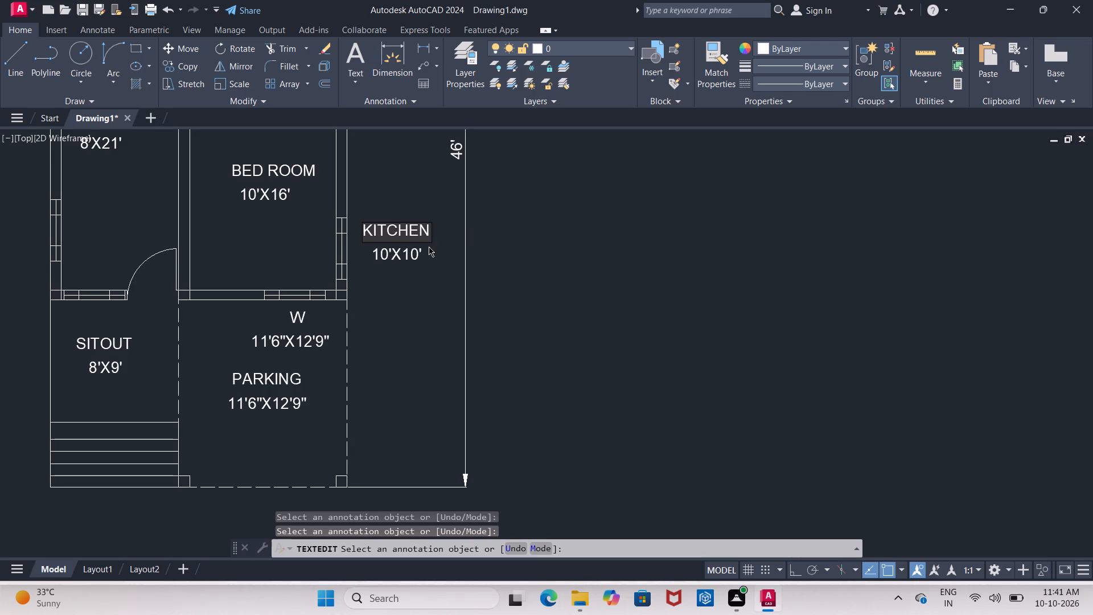
{"action": "key", "text": "BackSpace"}
{"action": "key", "text": "BackSpace"}
{"action": "key", "text": "BackSpace"}
{"action": "key", "text": "BackSpace"}
{"action": "key", "text": "BackSpace"}
{"action": "key", "text": "BackSpace"}
{"action": "key", "text": "BackSpace"}
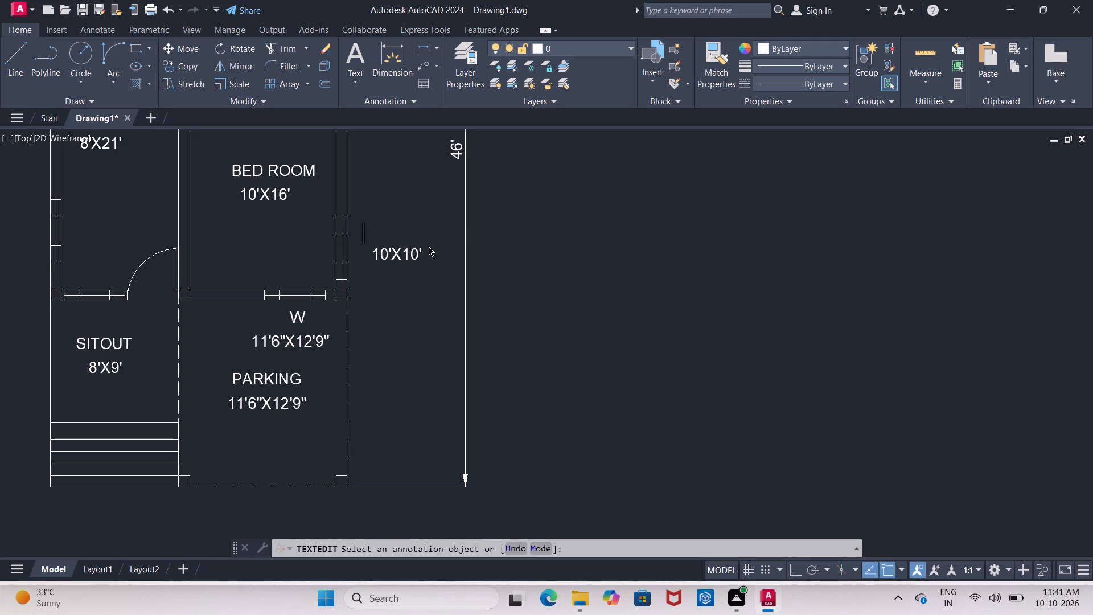
{"action": "key", "text": "w"}
Change the 10'X10' size line of the KITCHEN label copy outside the kitchen's rear wall to W.
{"action": "scroll", "coordinate": [604, 251], "scroll_direction": "down", "scroll_amount": 3}
{"action": "middle_click_drag", "start_coordinate": [597, 246], "coordinate": [495, 330]}
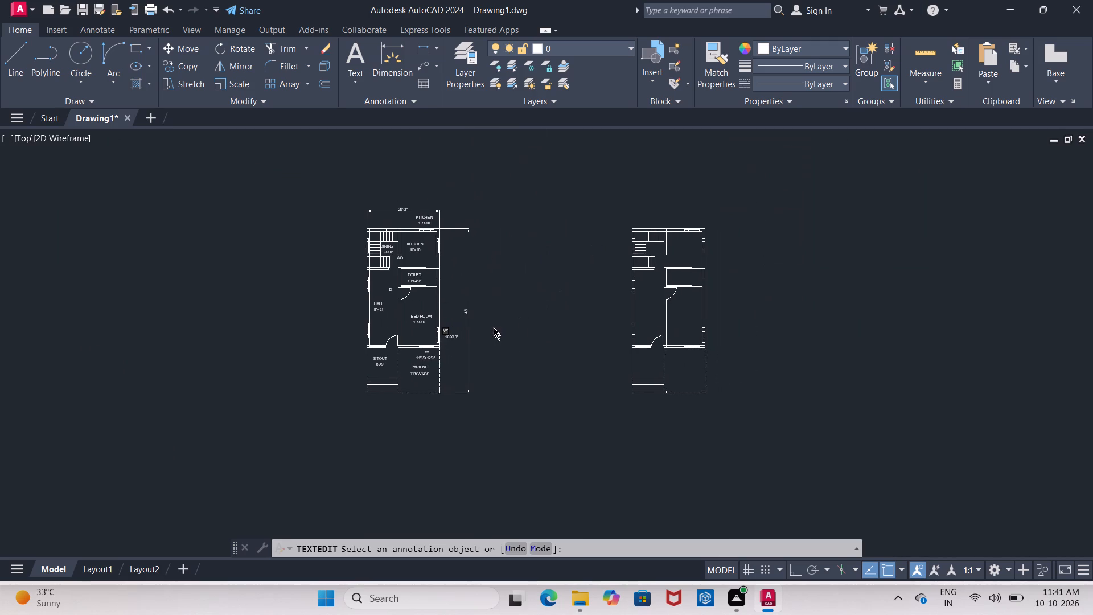
{"action": "scroll", "coordinate": [425, 214], "scroll_direction": "up", "scroll_amount": 2}
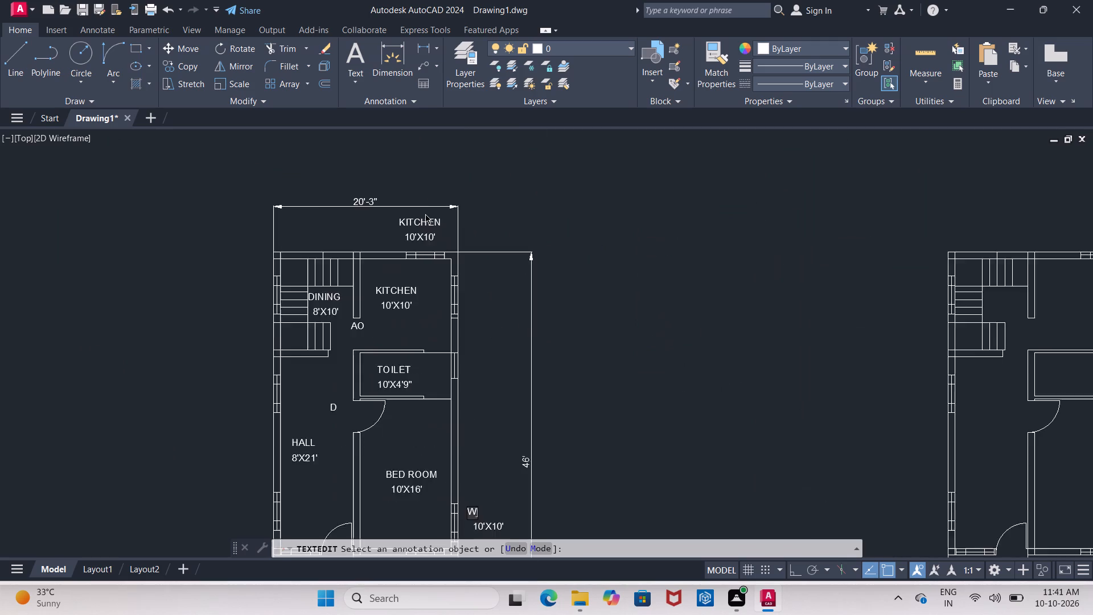
{"action": "scroll", "coordinate": [425, 214], "scroll_direction": "up", "scroll_amount": 2}
{"action": "double_click", "coordinate": [412, 273]}
{"action": "left_click", "coordinate": [434, 277]}
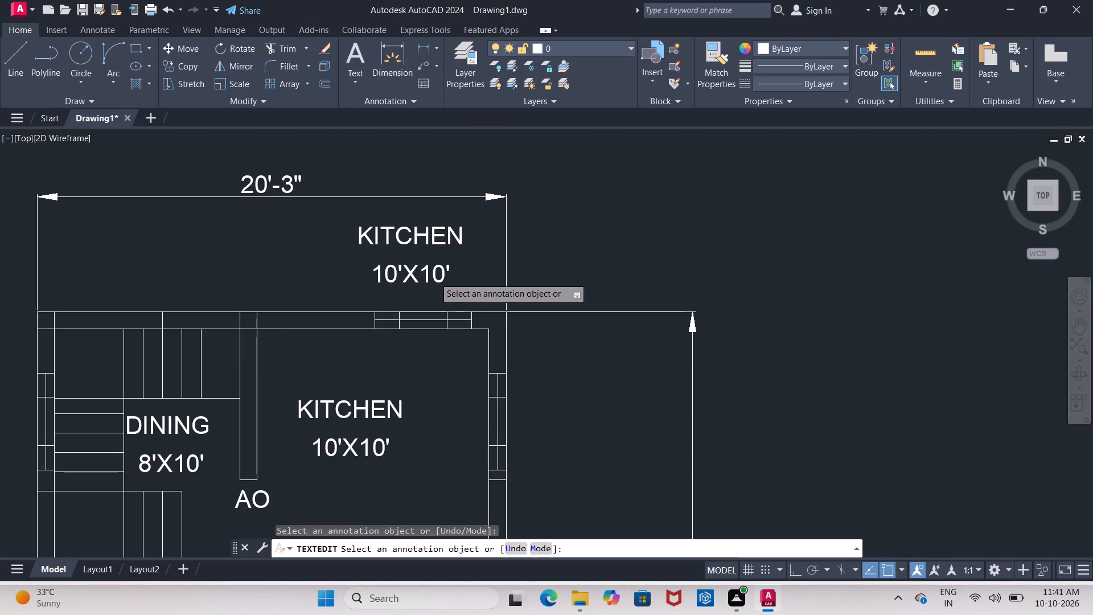
{"action": "left_click", "coordinate": [438, 277]}
{"action": "left_click", "coordinate": [439, 277]}
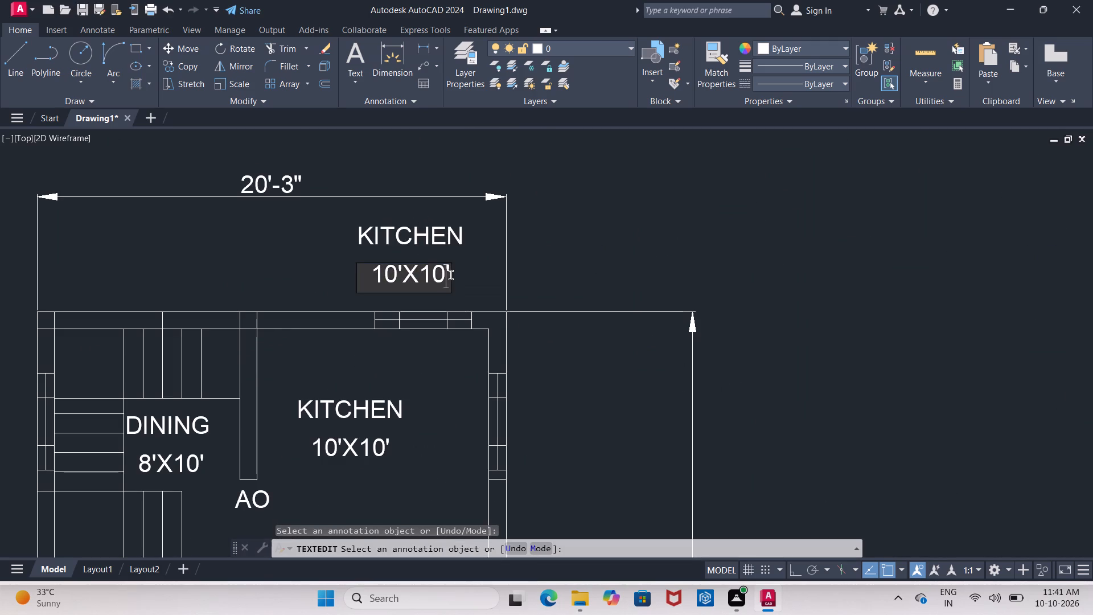
{"action": "left_click", "coordinate": [450, 275]}
{"action": "key", "text": "BackSpace"}
{"action": "key", "text": "BackSpace"}
{"action": "key", "text": "BackSpace"}
{"action": "key", "text": "BackSpace"}
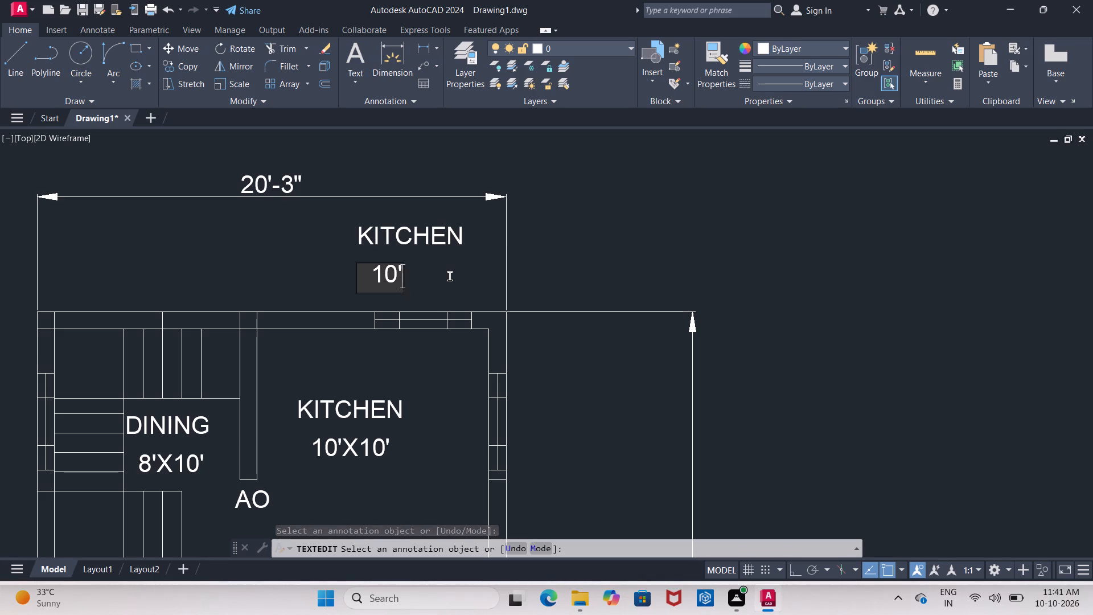
{"action": "key", "text": "BackSpace"}
{"action": "key", "text": "BackSpace"}
{"action": "key", "text": "BackSpace"}
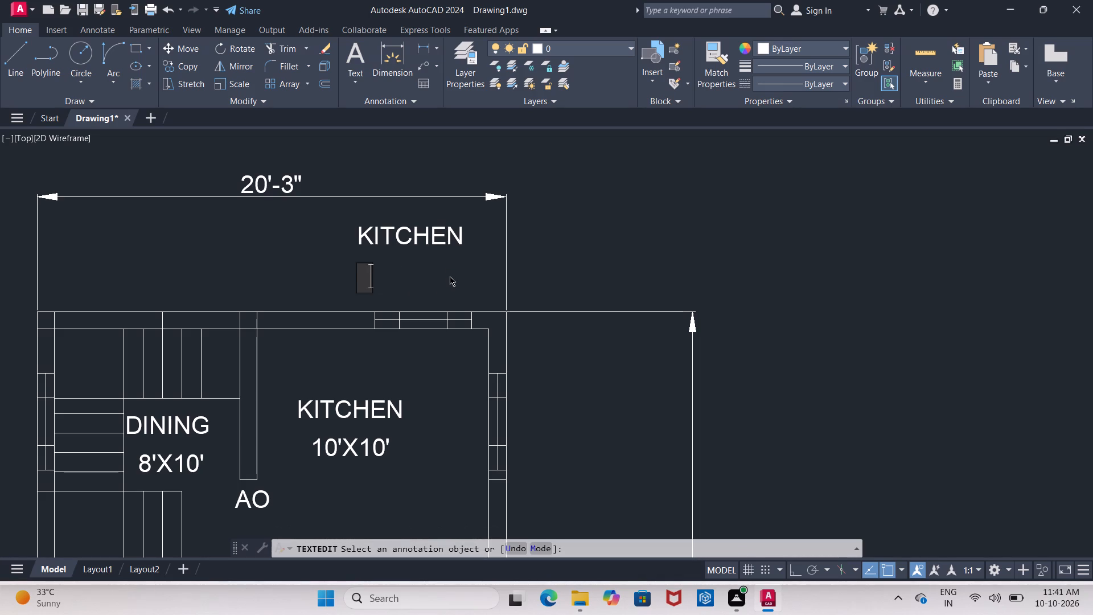
{"action": "key", "text": "w"}
{"action": "left_click", "coordinate": [655, 263]}
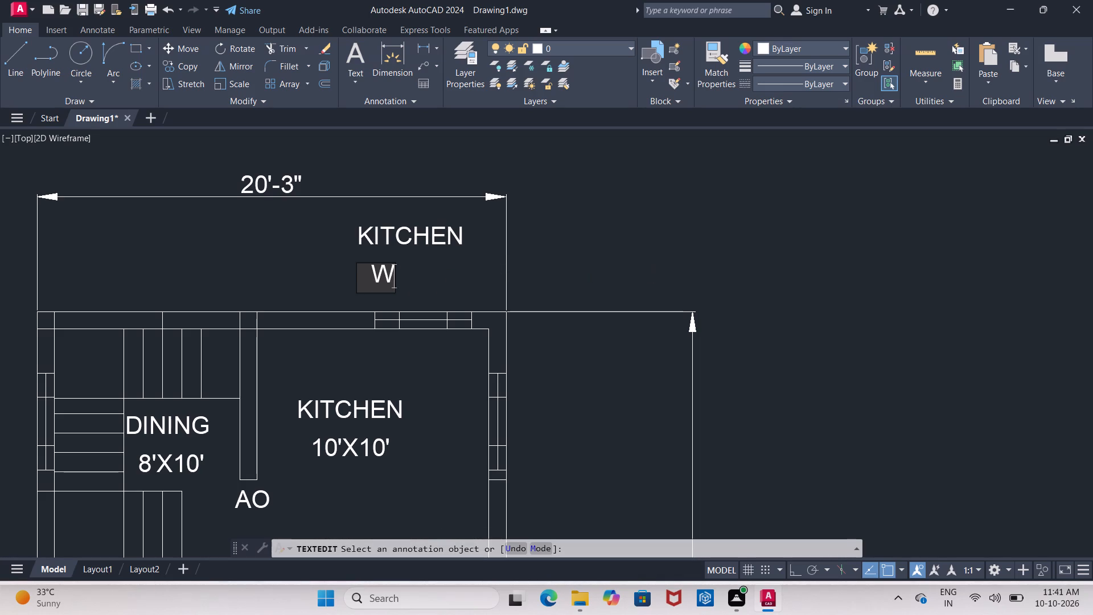
{"action": "key", "text": "Escape"}
Erase the leftover KITCHEN label above the W outside the kitchen's rear window.
{"action": "left_click", "coordinate": [450, 239]}
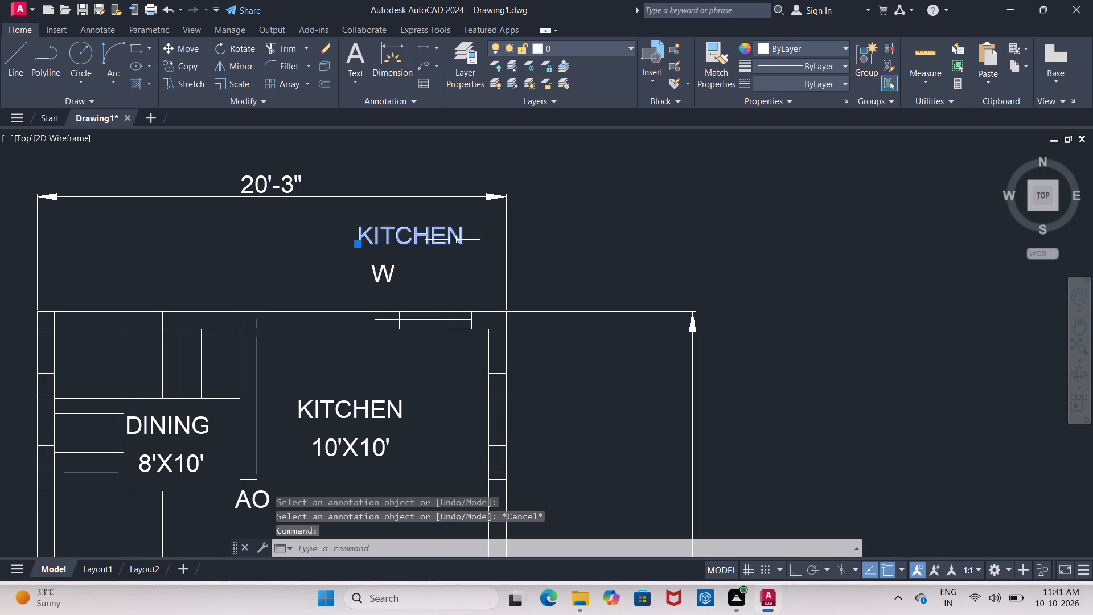
{"action": "key", "text": "Delete"}
Erase the leftover 10'X10' and 11'6"X12'9" size lines below the W labels at the bedroom's side and front windows.
{"action": "scroll", "coordinate": [483, 253], "scroll_direction": "down", "scroll_amount": 3}
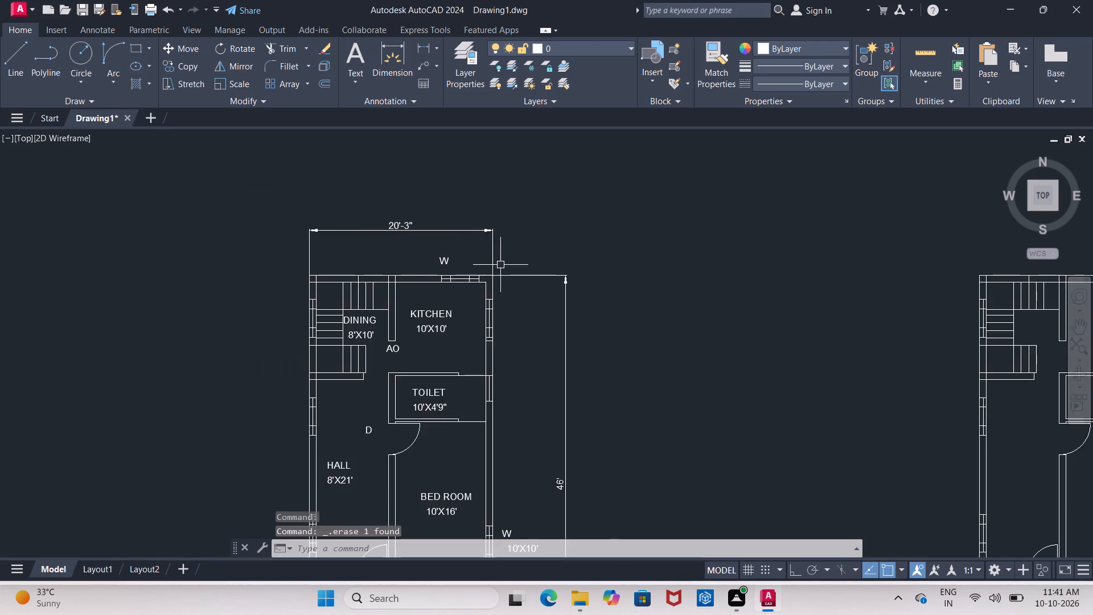
{"action": "scroll", "coordinate": [507, 434], "scroll_direction": "up", "scroll_amount": 2}
{"action": "middle_click_drag", "start_coordinate": [508, 420], "coordinate": [465, 263]}
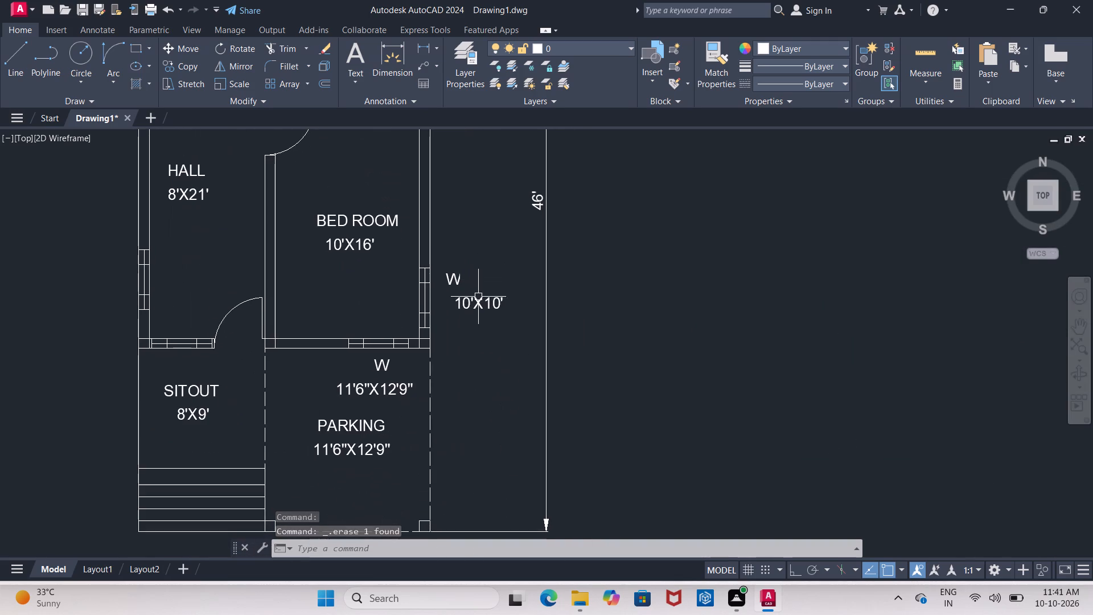
{"action": "left_click", "coordinate": [476, 305]}
{"action": "key", "text": "Delete"}
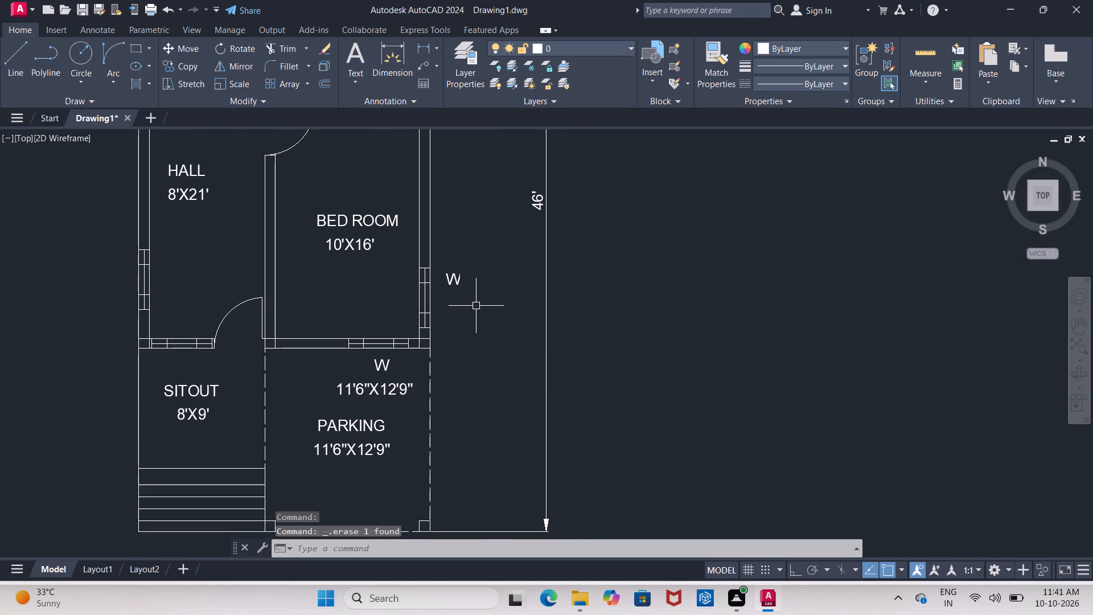
{"action": "left_click", "coordinate": [367, 386]}
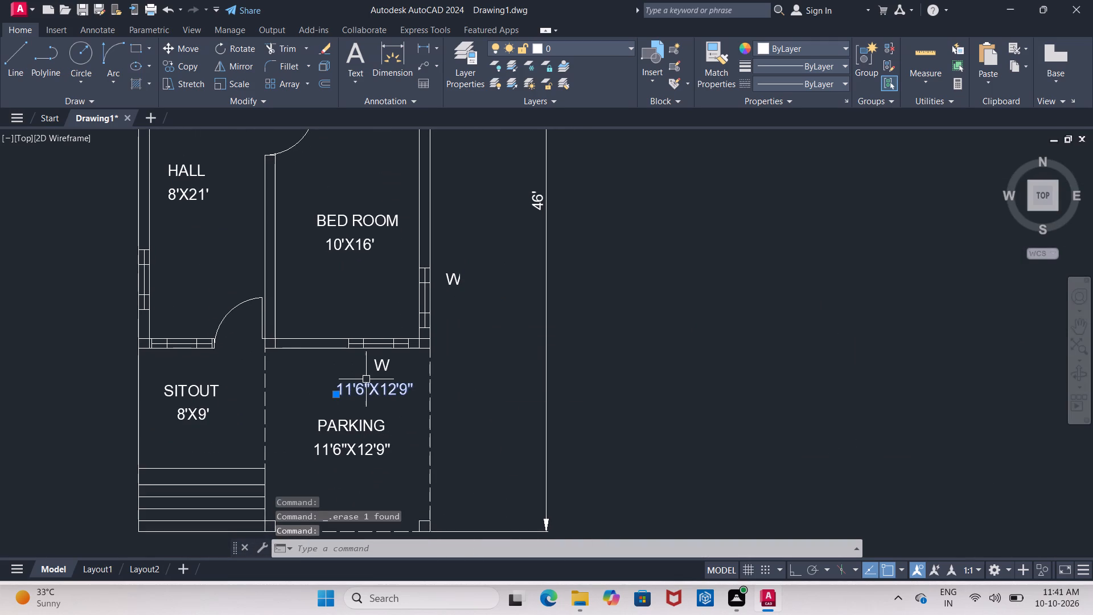
{"action": "key", "text": "Delete"}
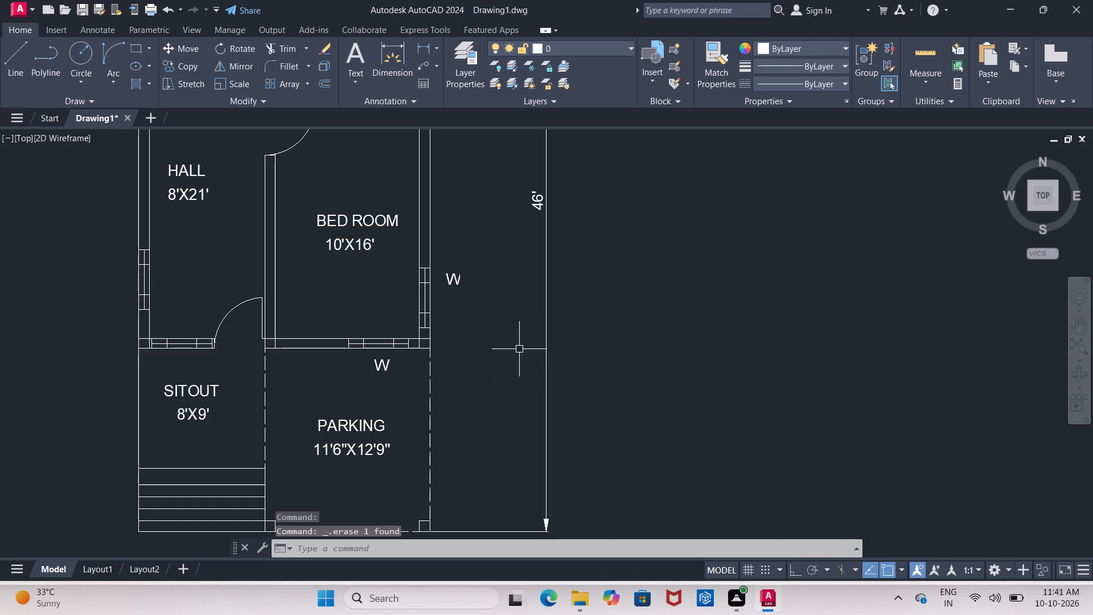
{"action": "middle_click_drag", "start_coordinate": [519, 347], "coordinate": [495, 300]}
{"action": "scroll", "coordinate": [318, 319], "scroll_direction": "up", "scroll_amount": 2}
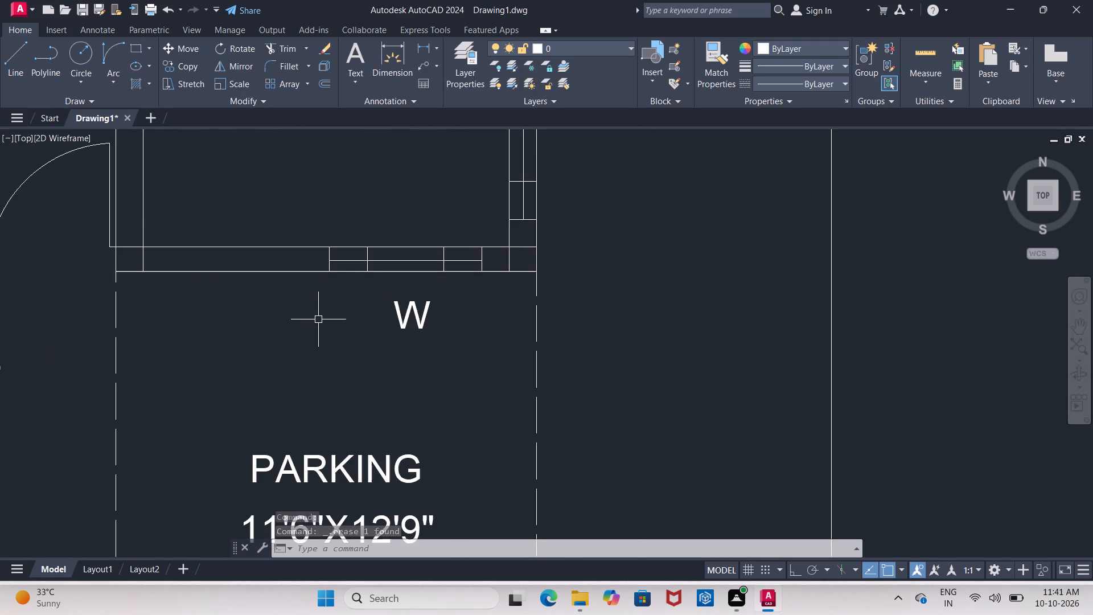
Move the W label below the bedroom's front window about 7 1/2" closer to the wall.
{"action": "middle_click_drag", "start_coordinate": [318, 319], "coordinate": [258, 309]}
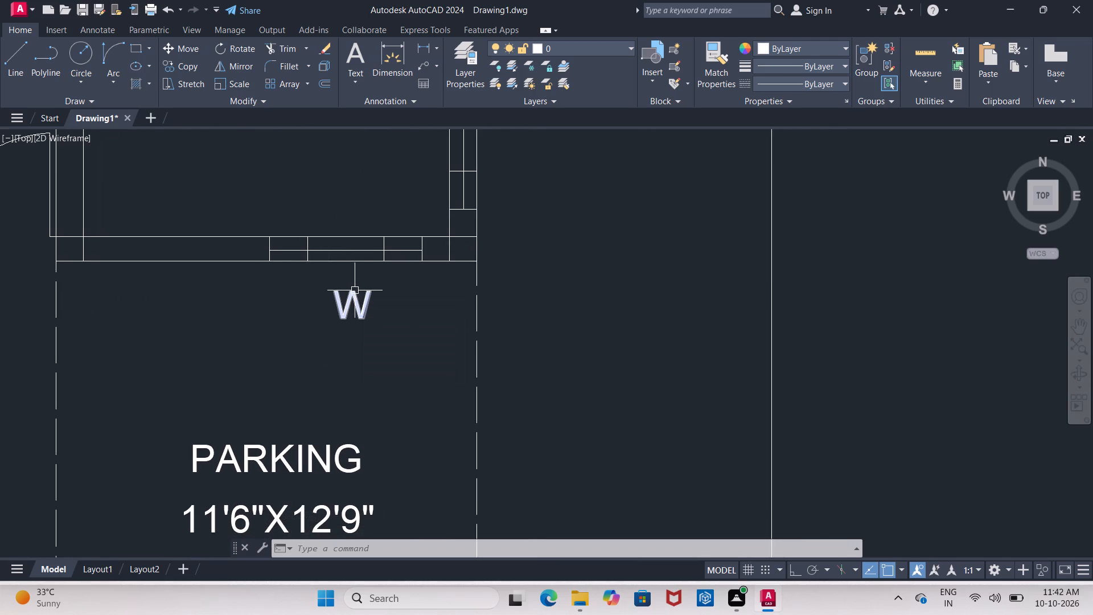
{"action": "left_click", "coordinate": [351, 301]}
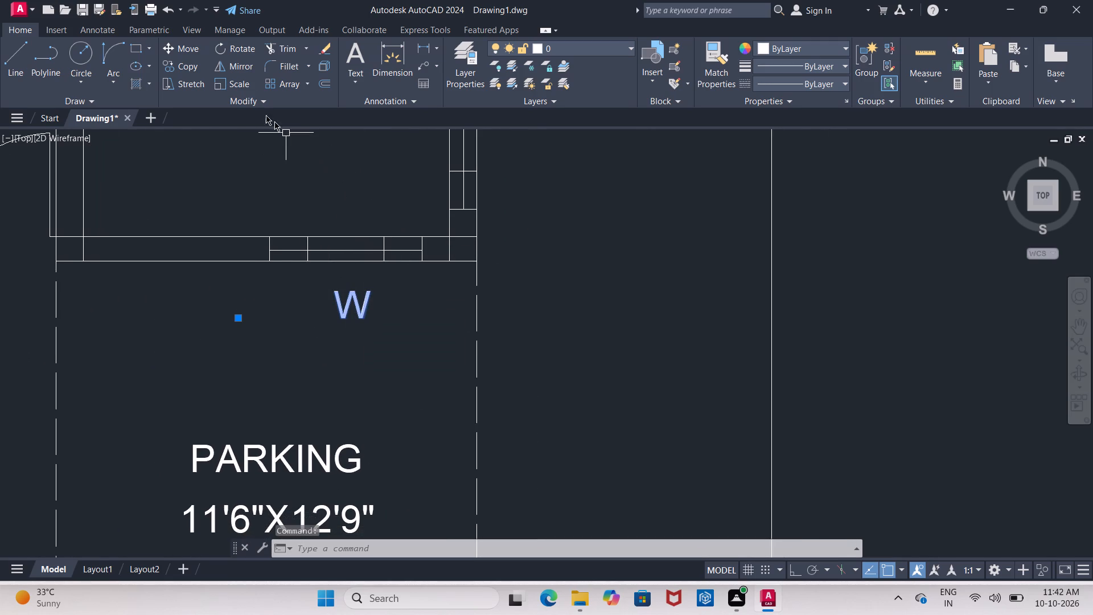
{"action": "left_click", "coordinate": [181, 55]}
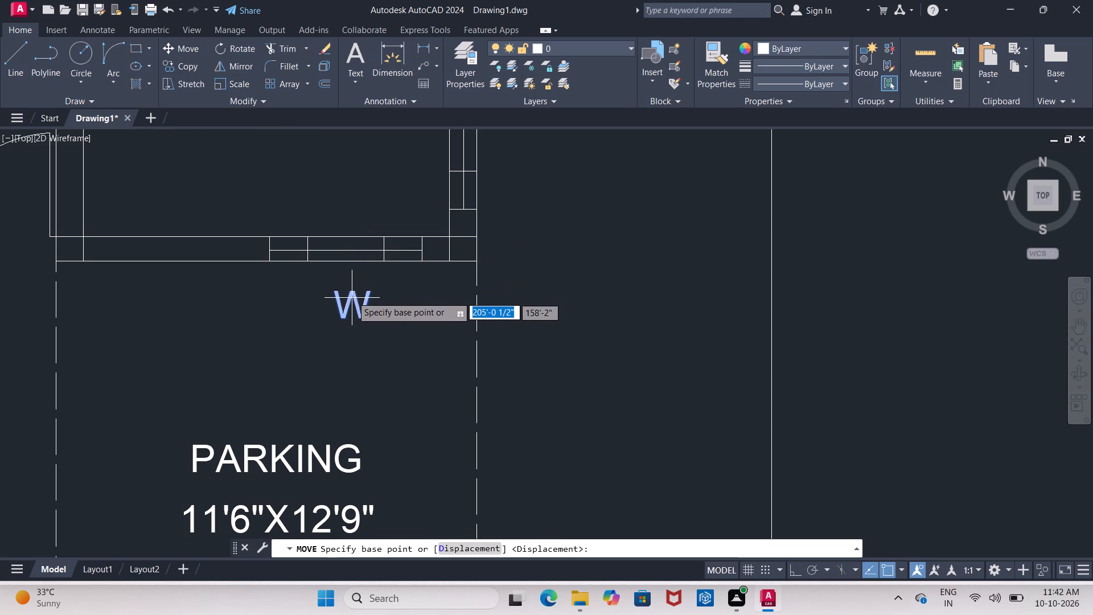
{"action": "left_click", "coordinate": [352, 292]}
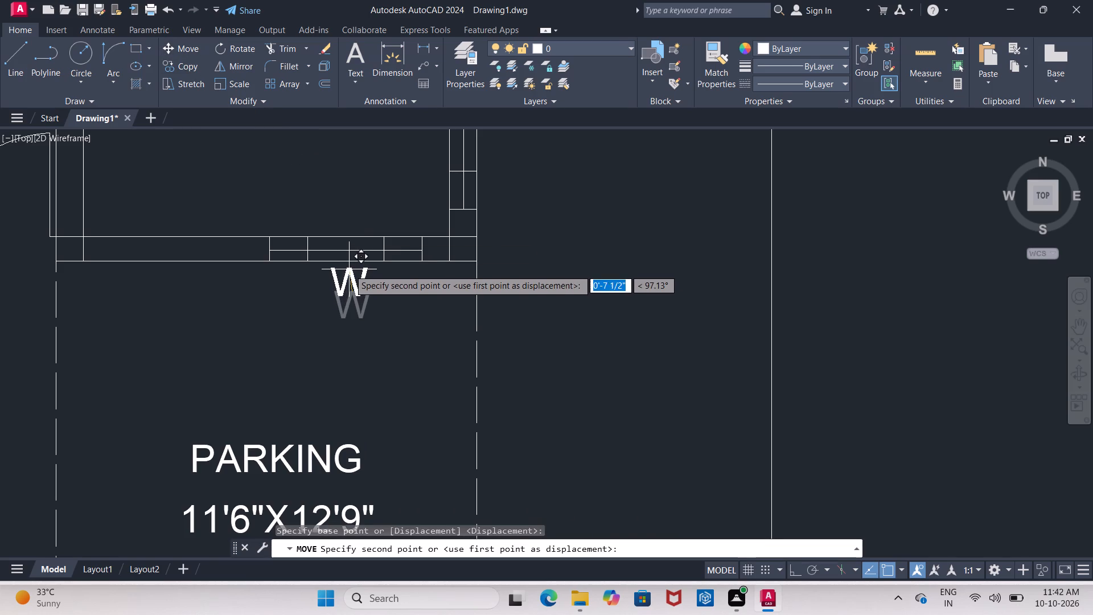
{"action": "left_click", "coordinate": [349, 269]}
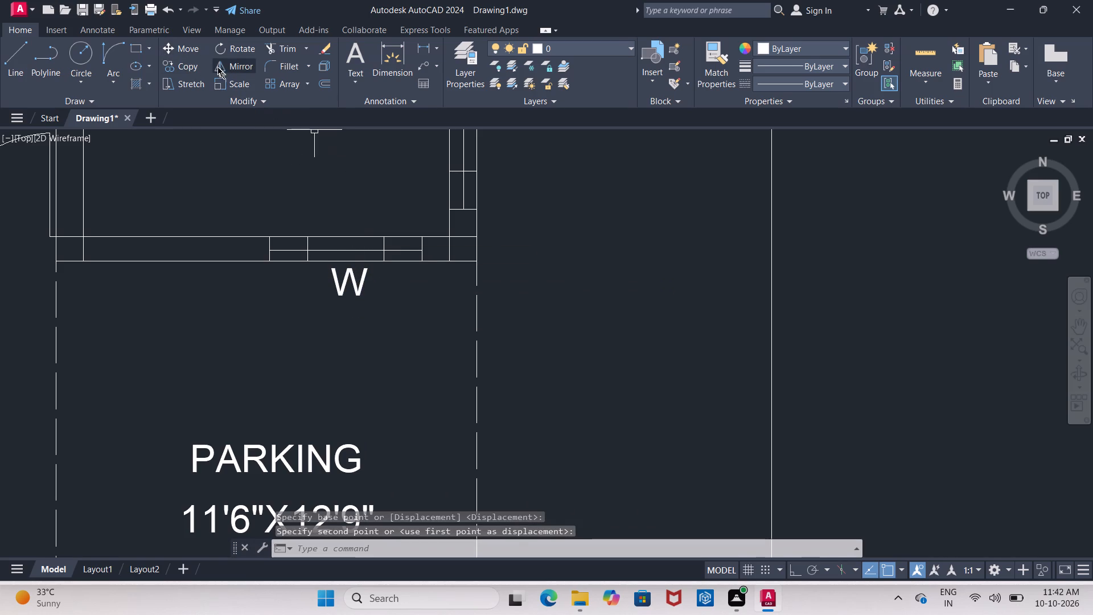
Copy the W label from the bedroom's front window to just outside the hall's front window above SITOUT.
{"action": "left_click", "coordinate": [193, 67]}
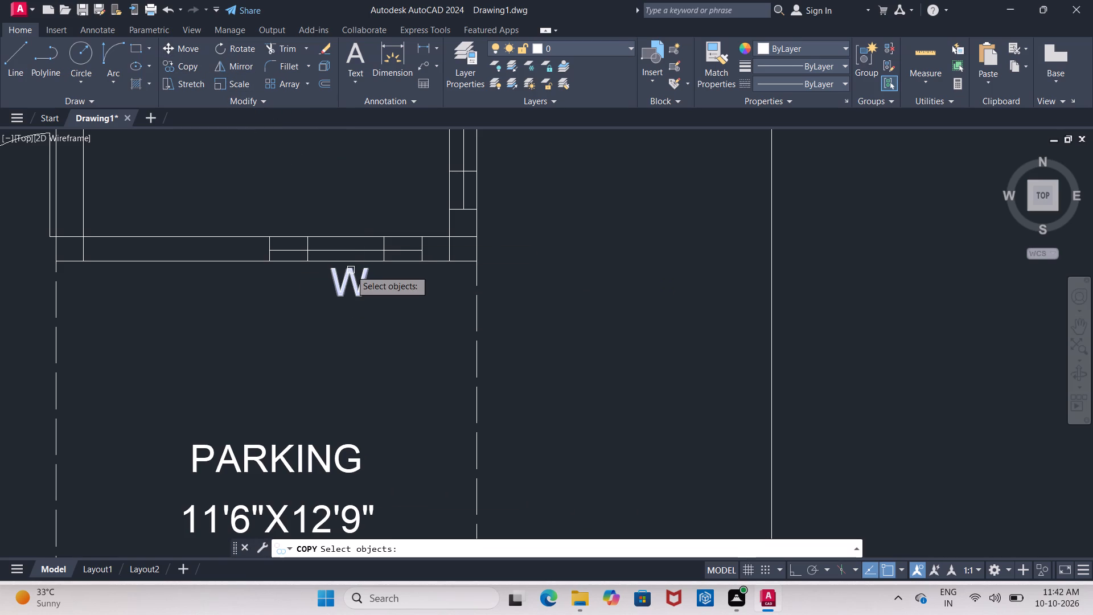
{"action": "key", "text": "Escape"}
{"action": "left_click", "coordinate": [351, 269]}
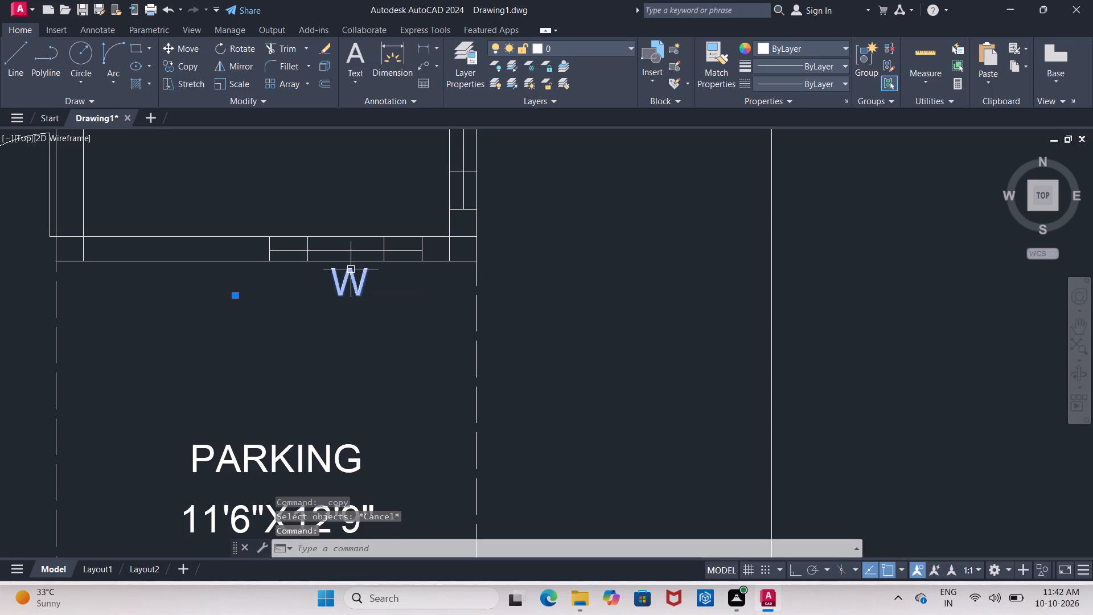
{"action": "left_click", "coordinate": [193, 65]}
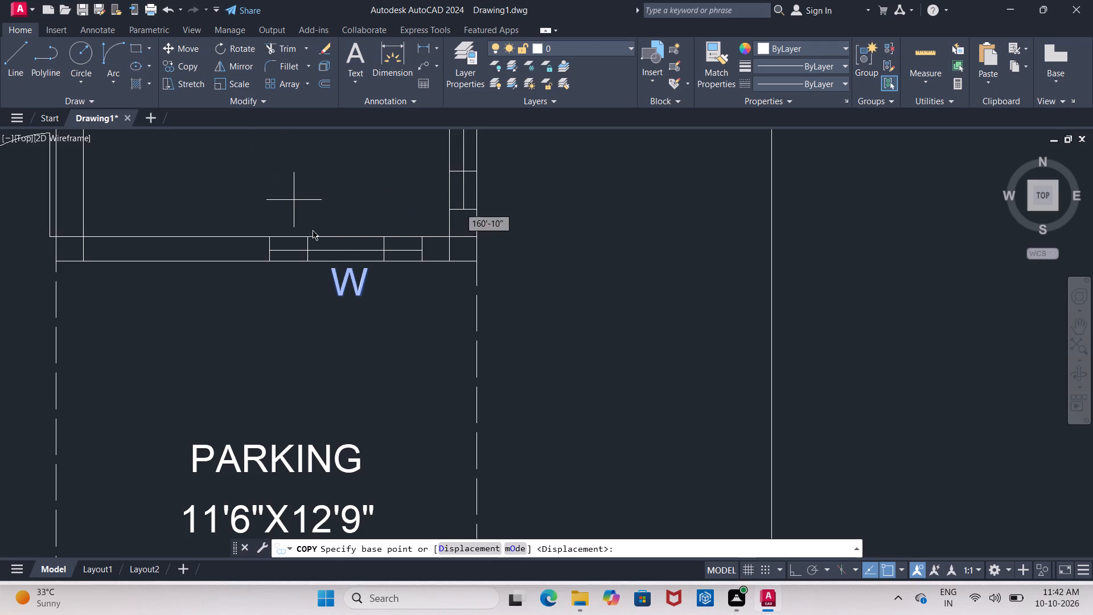
{"action": "left_click", "coordinate": [350, 266]}
{"action": "middle_click_drag", "start_coordinate": [236, 264], "coordinate": [549, 246]}
{"action": "middle_click_drag", "start_coordinate": [274, 249], "coordinate": [376, 251]}
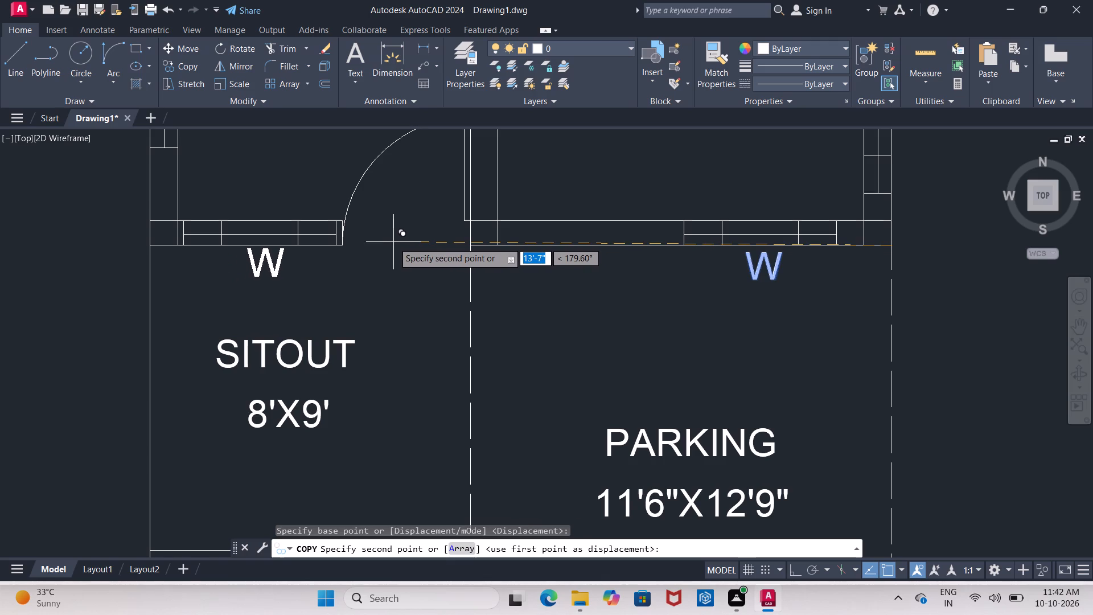
{"action": "left_click", "coordinate": [395, 244]}
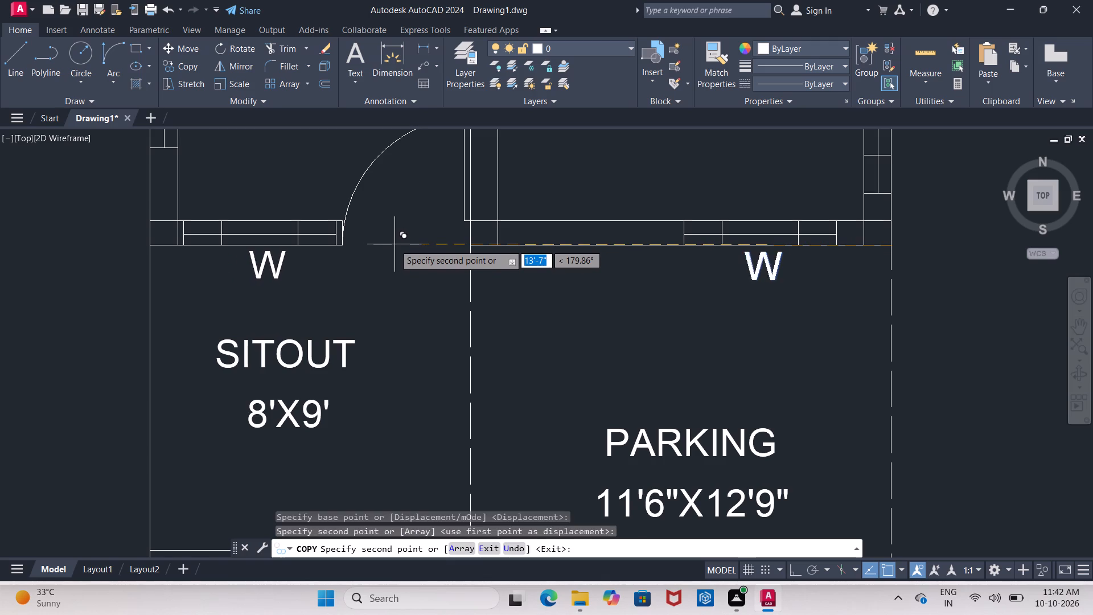
Place copies of the W label outside the hall's two side windows, one near the entrance and one near the staircase.
{"action": "scroll", "coordinate": [391, 244], "scroll_direction": "up", "scroll_amount": 1}
{"action": "middle_click_drag", "start_coordinate": [391, 244], "coordinate": [429, 299]}
{"action": "middle_click_drag", "start_coordinate": [319, 218], "coordinate": [389, 268]}
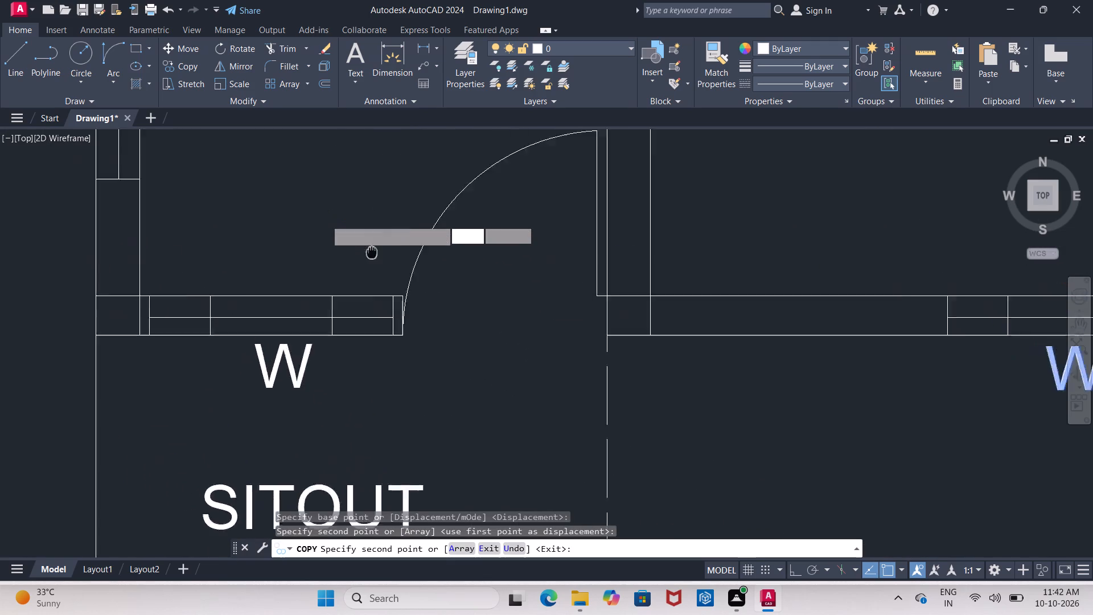
{"action": "middle_click_drag", "start_coordinate": [389, 268], "coordinate": [441, 324]}
{"action": "middle_click_drag", "start_coordinate": [354, 223], "coordinate": [375, 350]}
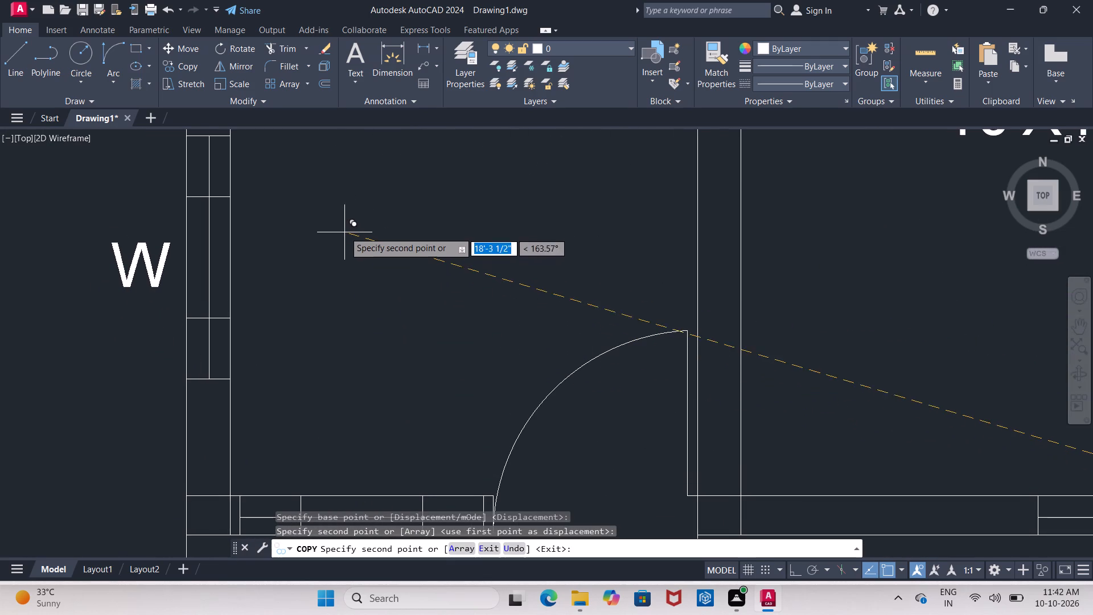
{"action": "left_click", "coordinate": [344, 225]}
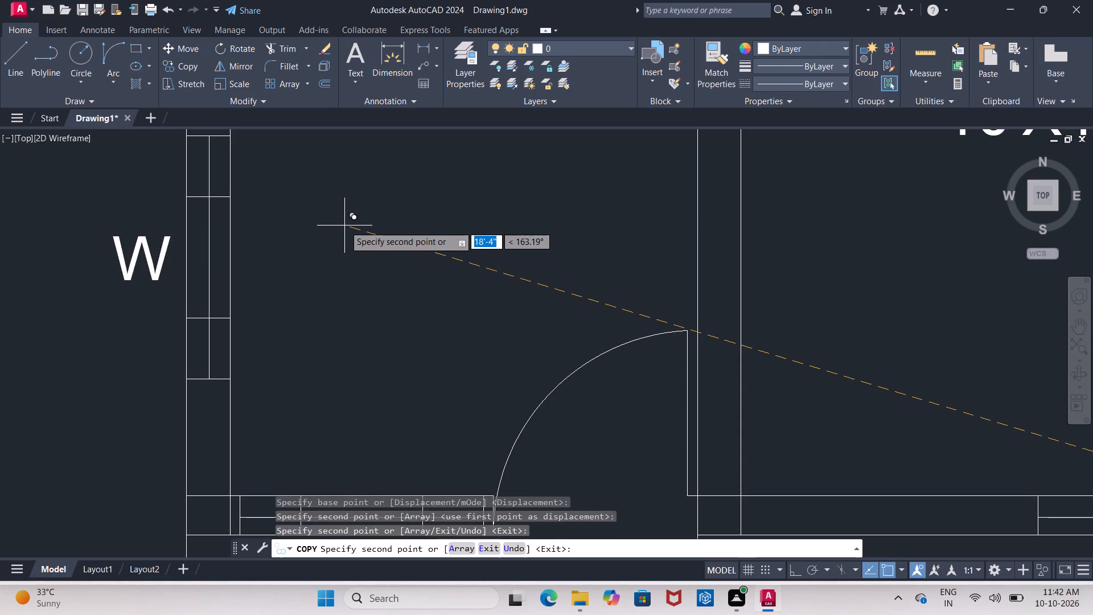
{"action": "scroll", "coordinate": [347, 226], "scroll_direction": "down", "scroll_amount": 1}
{"action": "middle_click_drag", "start_coordinate": [339, 263], "coordinate": [329, 309]}
{"action": "middle_click_drag", "start_coordinate": [335, 220], "coordinate": [321, 374]}
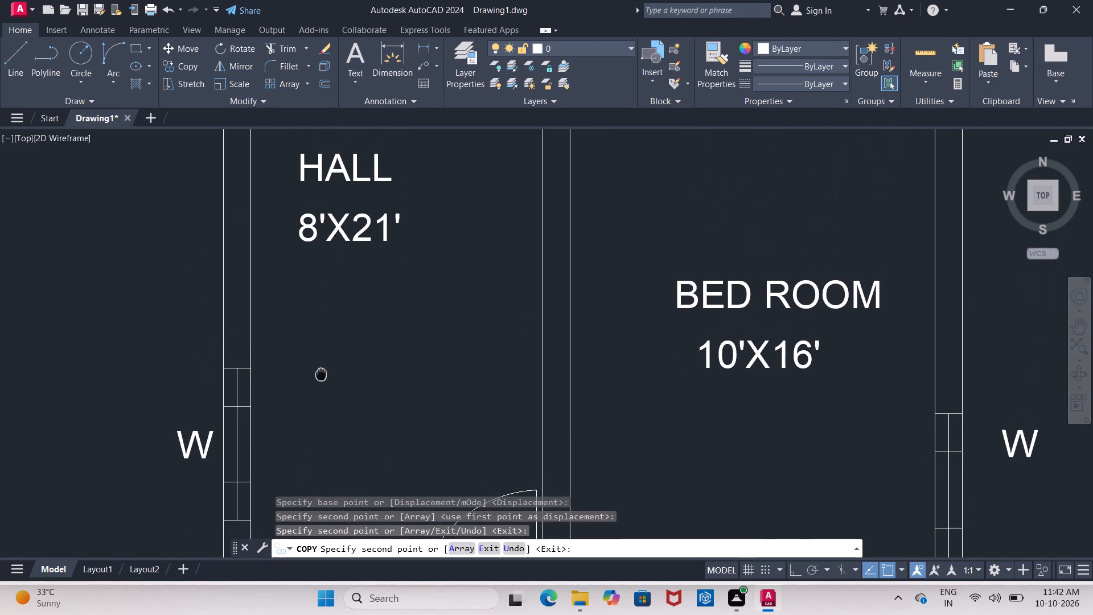
{"action": "middle_click_drag", "start_coordinate": [321, 374], "coordinate": [320, 374]}
{"action": "middle_click_drag", "start_coordinate": [332, 268], "coordinate": [318, 393]}
{"action": "middle_click_drag", "start_coordinate": [311, 226], "coordinate": [302, 329]}
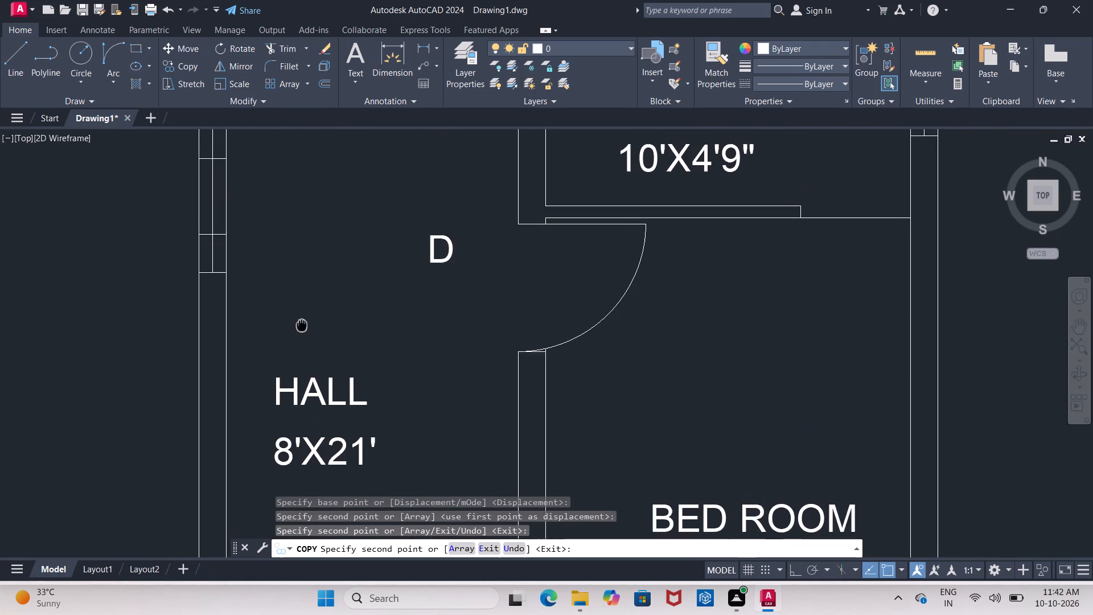
{"action": "middle_click_drag", "start_coordinate": [302, 329], "coordinate": [301, 335]}
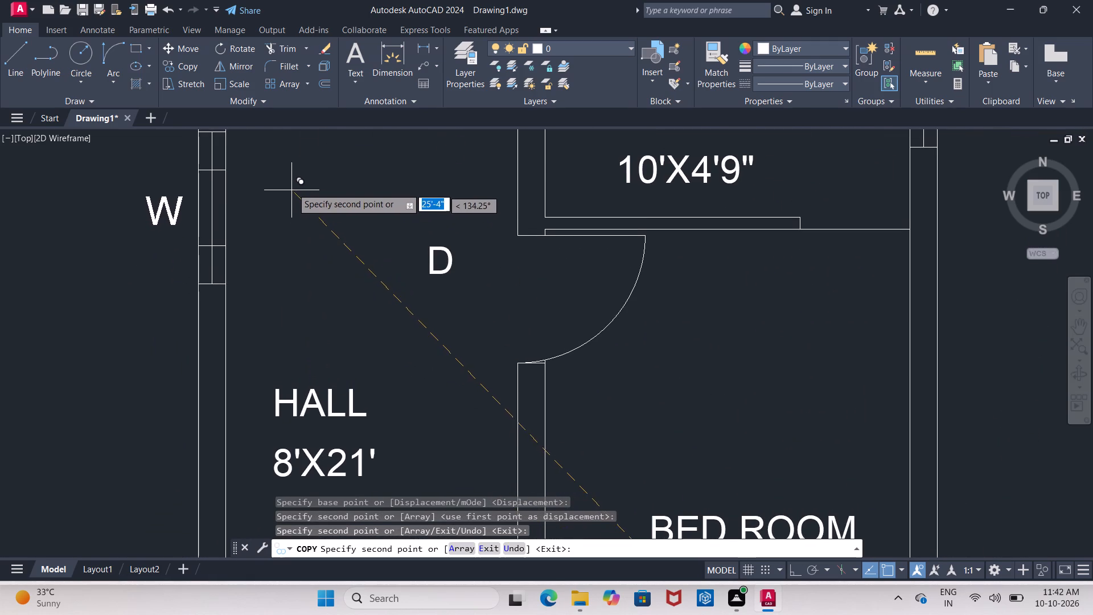
{"action": "left_click", "coordinate": [294, 184]}
Place a copy of the W label outside the side window by the staircase and DINING area.
{"action": "middle_click_drag", "start_coordinate": [293, 221], "coordinate": [277, 397]}
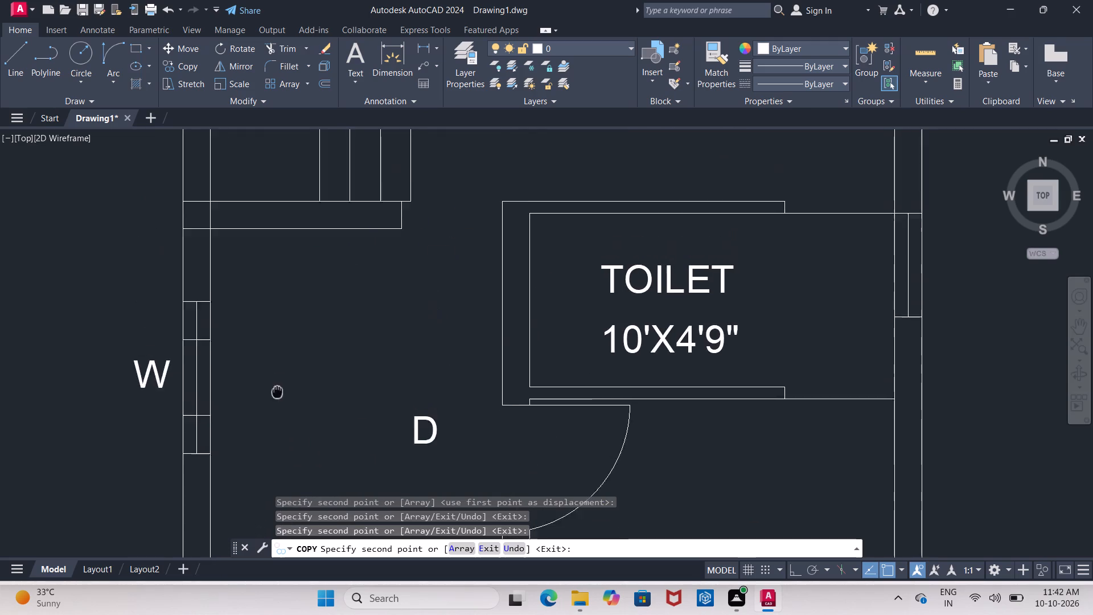
{"action": "middle_click_drag", "start_coordinate": [277, 397], "coordinate": [278, 405]}
{"action": "middle_click_drag", "start_coordinate": [294, 220], "coordinate": [286, 389]}
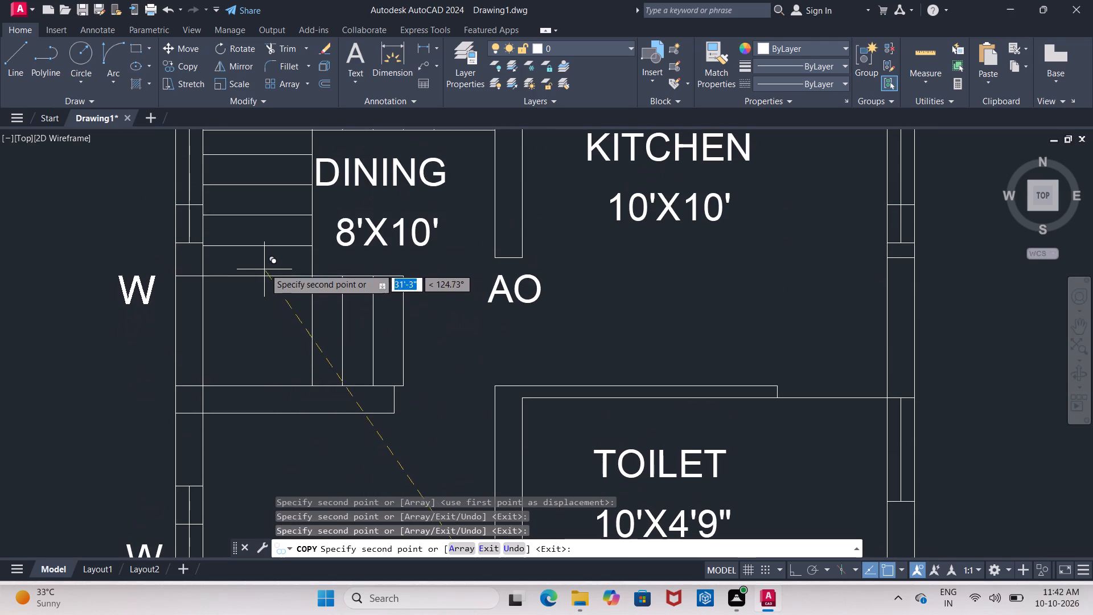
{"action": "middle_click_drag", "start_coordinate": [266, 253], "coordinate": [246, 310]}
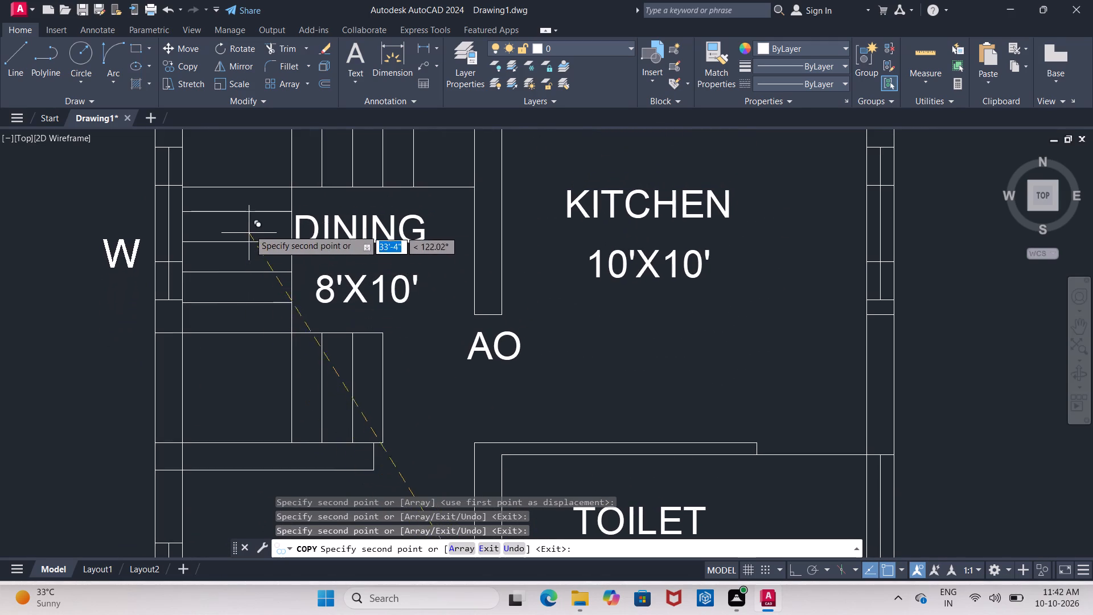
{"action": "left_click", "coordinate": [250, 199]}
Place copies of the W label outside the kitchen's side window and the toilet's window, finishing the copying.
{"action": "scroll", "coordinate": [251, 198], "scroll_direction": "down", "scroll_amount": 3}
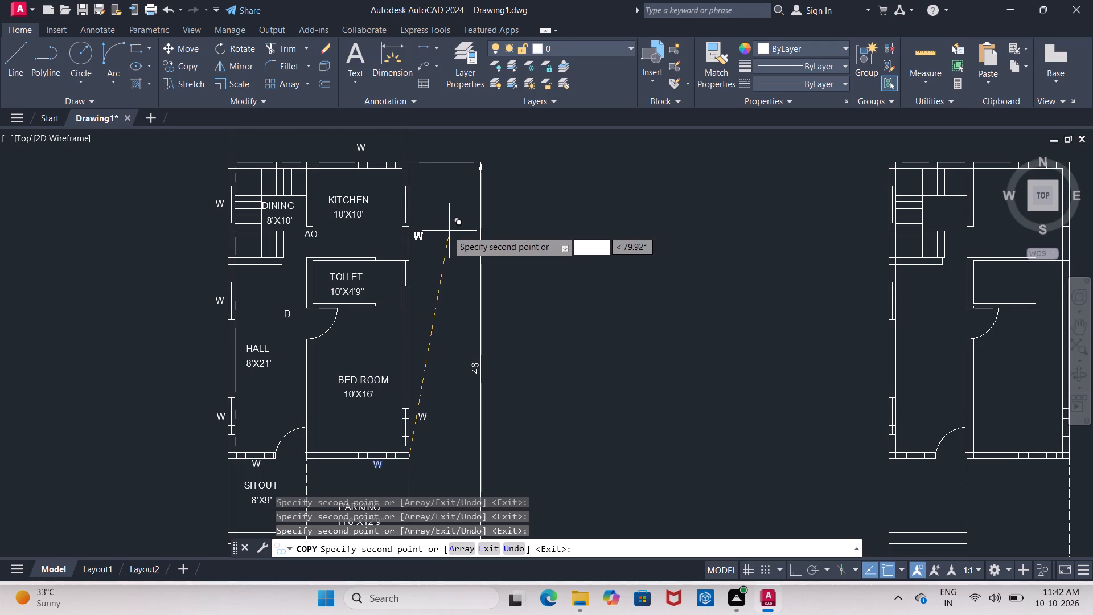
{"action": "scroll", "coordinate": [443, 223], "scroll_direction": "up", "scroll_amount": 2}
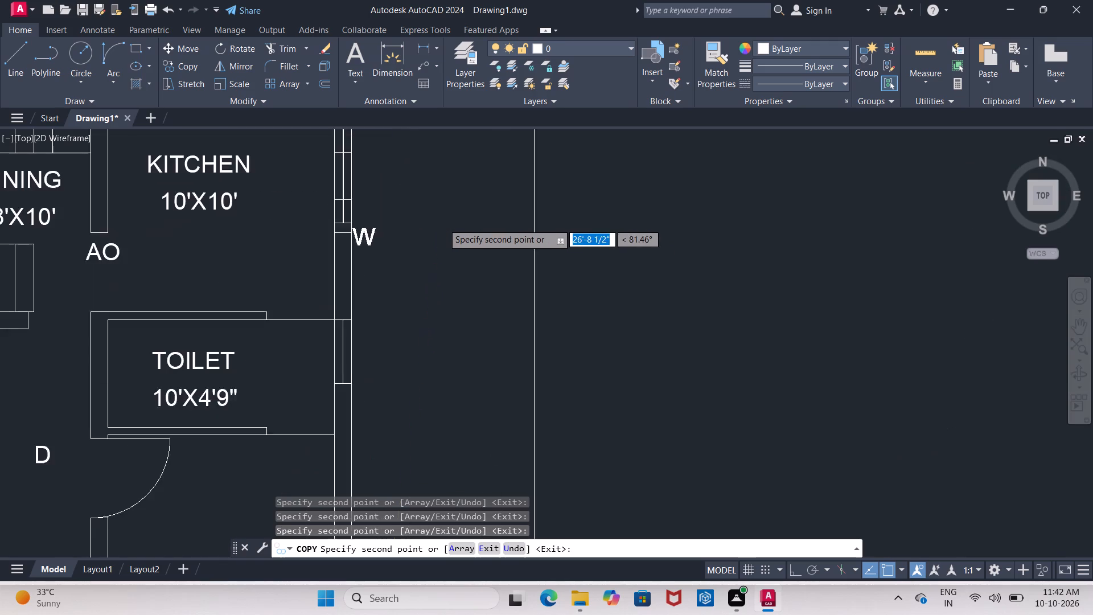
{"action": "middle_click_drag", "start_coordinate": [443, 223], "coordinate": [427, 257]}
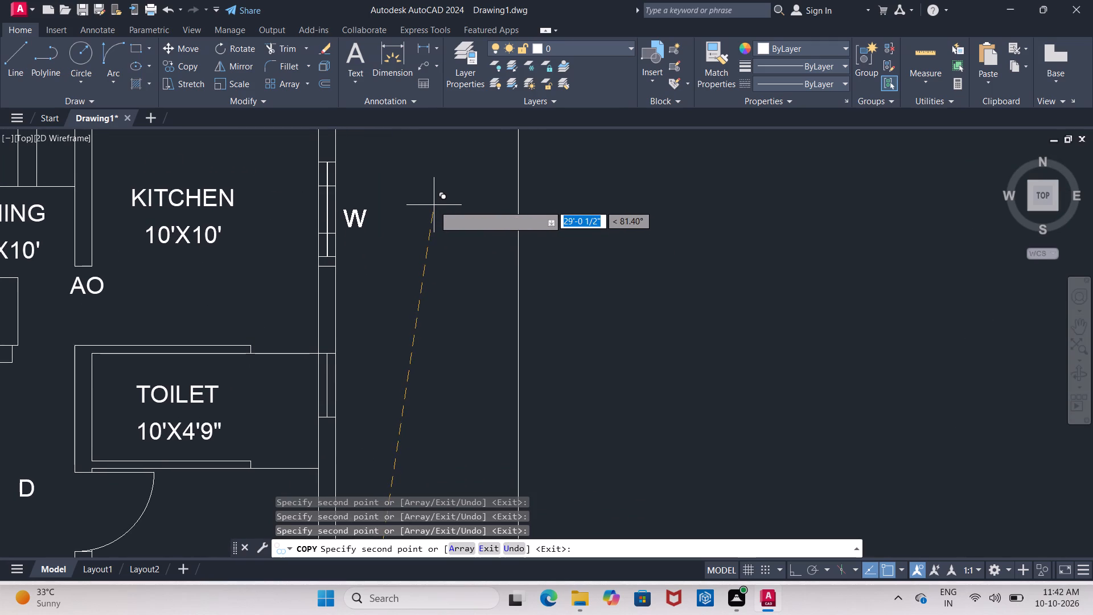
{"action": "left_click", "coordinate": [436, 199]}
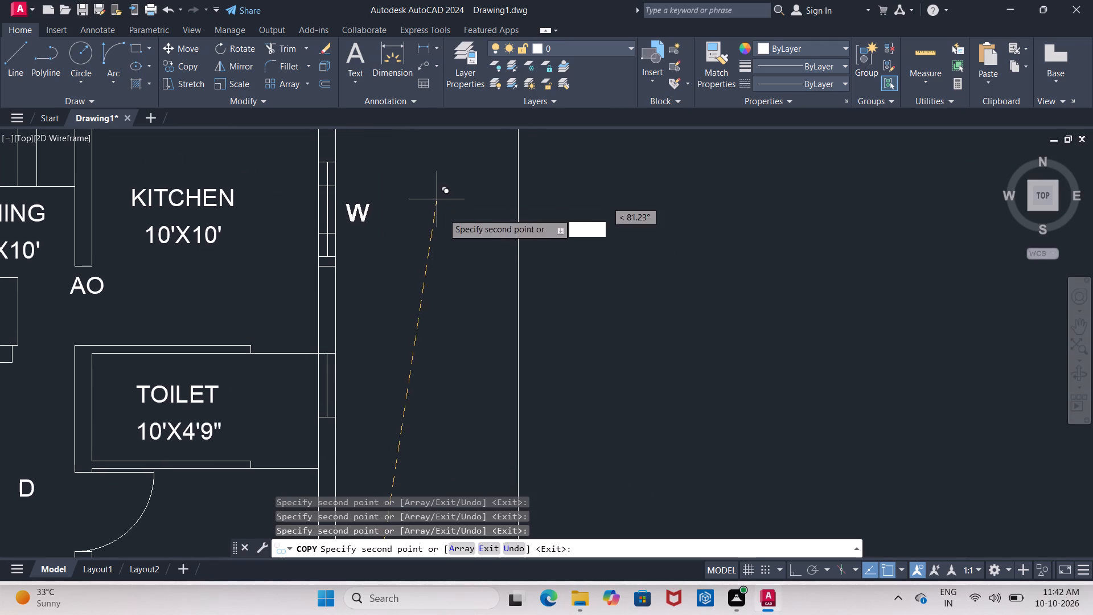
{"action": "scroll", "coordinate": [443, 258], "scroll_direction": "down", "scroll_amount": 1}
{"action": "middle_click_drag", "start_coordinate": [443, 258], "coordinate": [430, 212]}
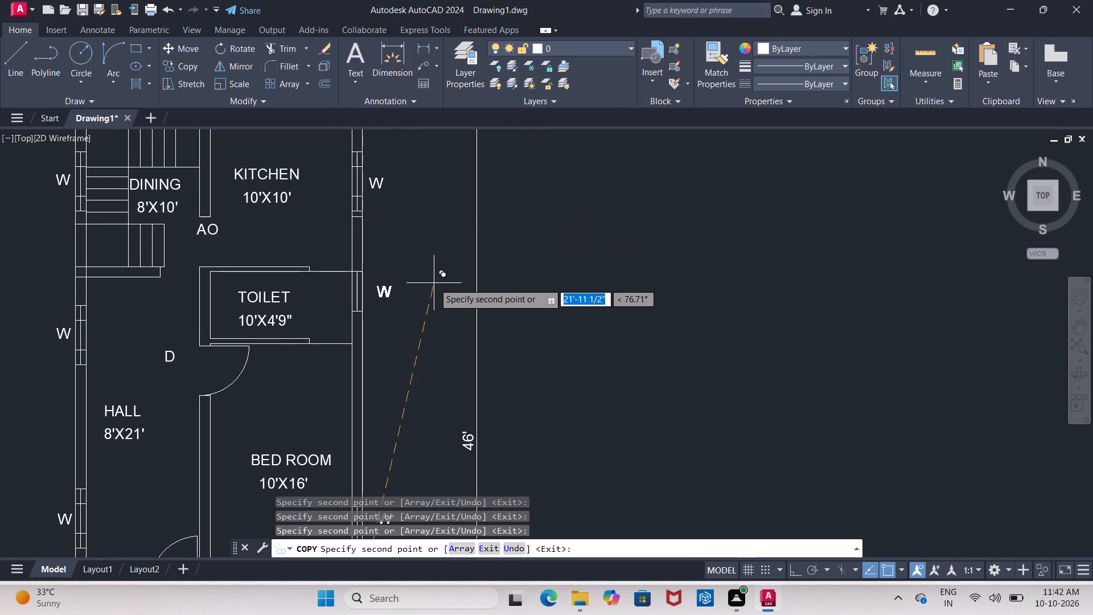
{"action": "left_click", "coordinate": [433, 286]}
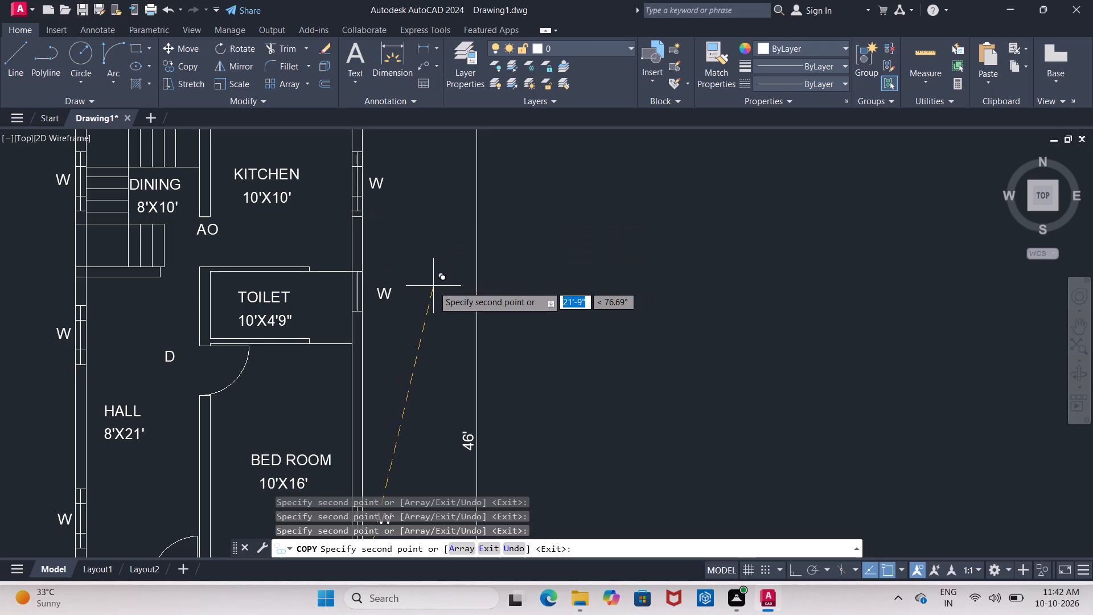
{"action": "key", "text": "Escape"}
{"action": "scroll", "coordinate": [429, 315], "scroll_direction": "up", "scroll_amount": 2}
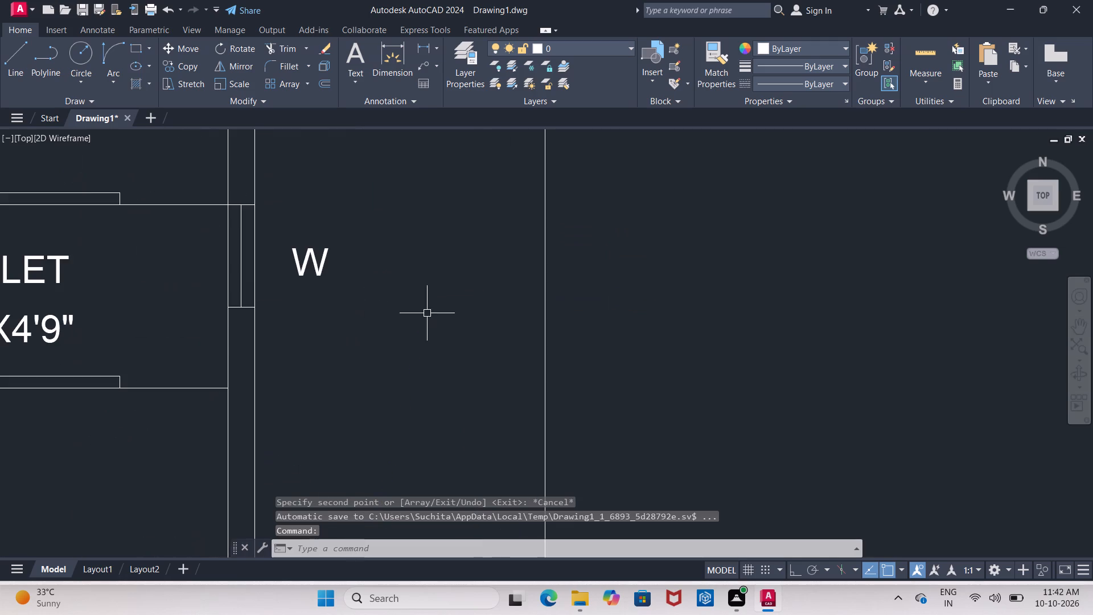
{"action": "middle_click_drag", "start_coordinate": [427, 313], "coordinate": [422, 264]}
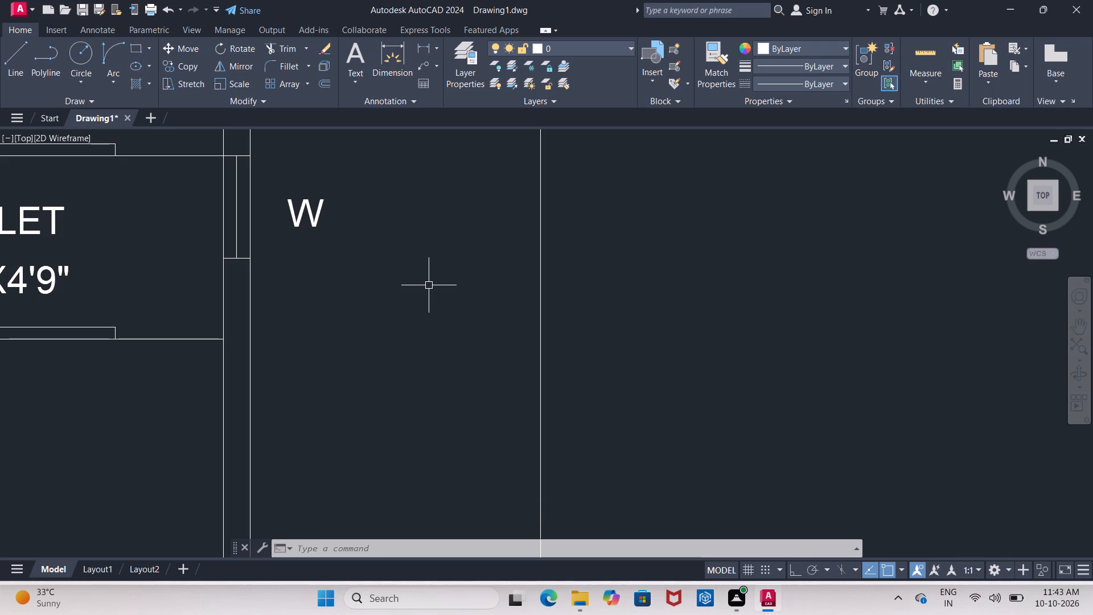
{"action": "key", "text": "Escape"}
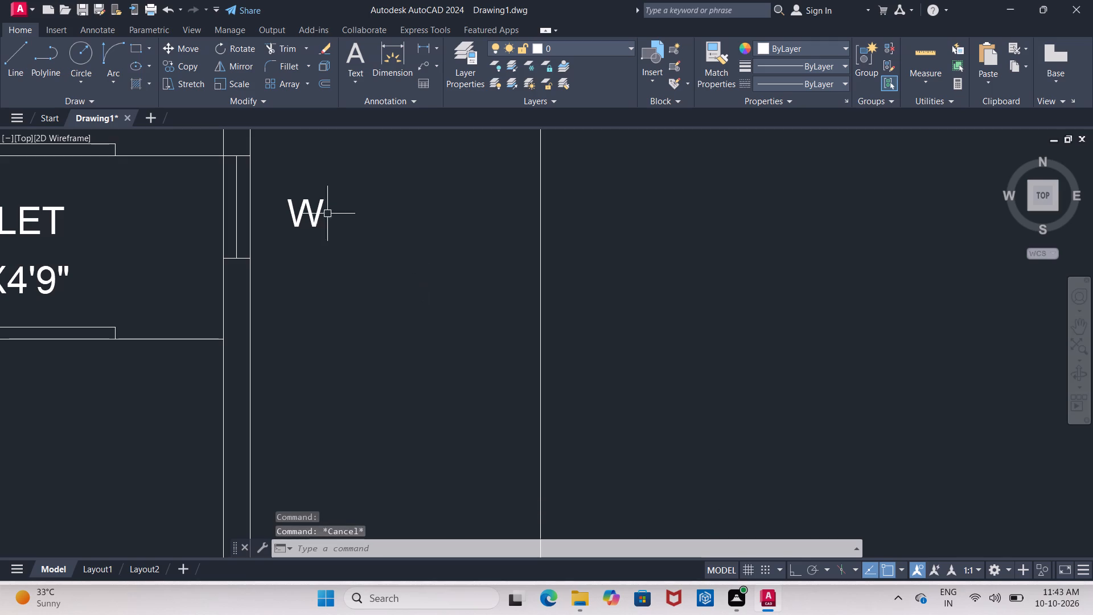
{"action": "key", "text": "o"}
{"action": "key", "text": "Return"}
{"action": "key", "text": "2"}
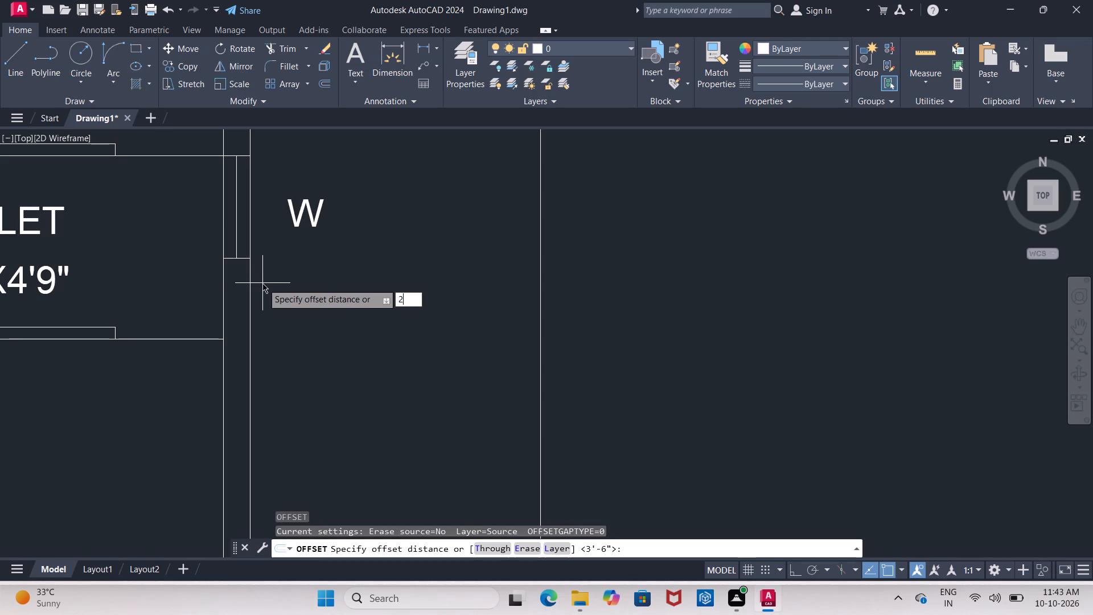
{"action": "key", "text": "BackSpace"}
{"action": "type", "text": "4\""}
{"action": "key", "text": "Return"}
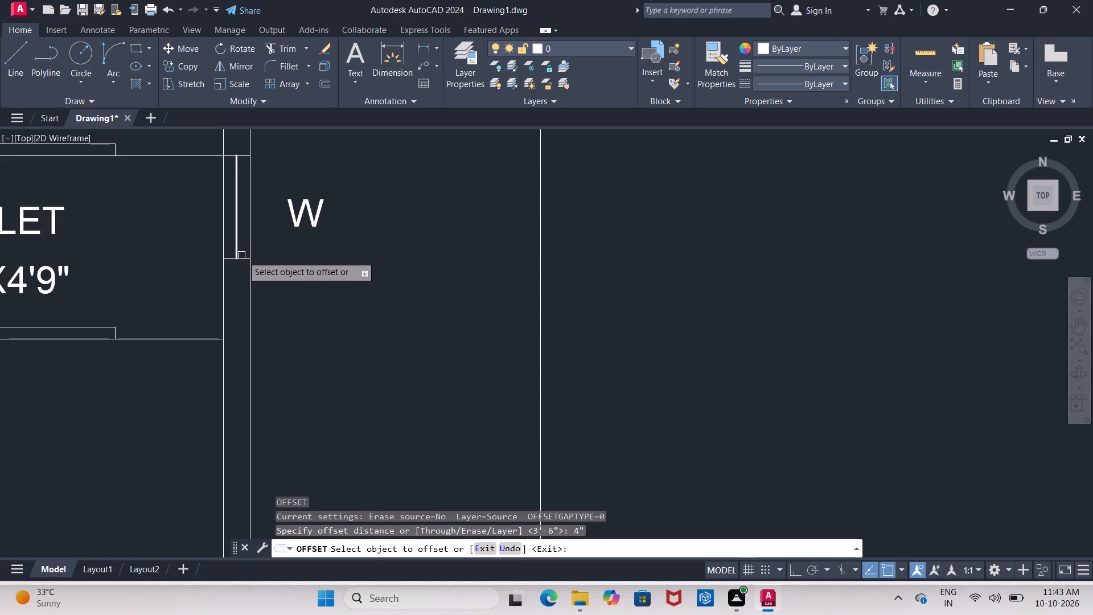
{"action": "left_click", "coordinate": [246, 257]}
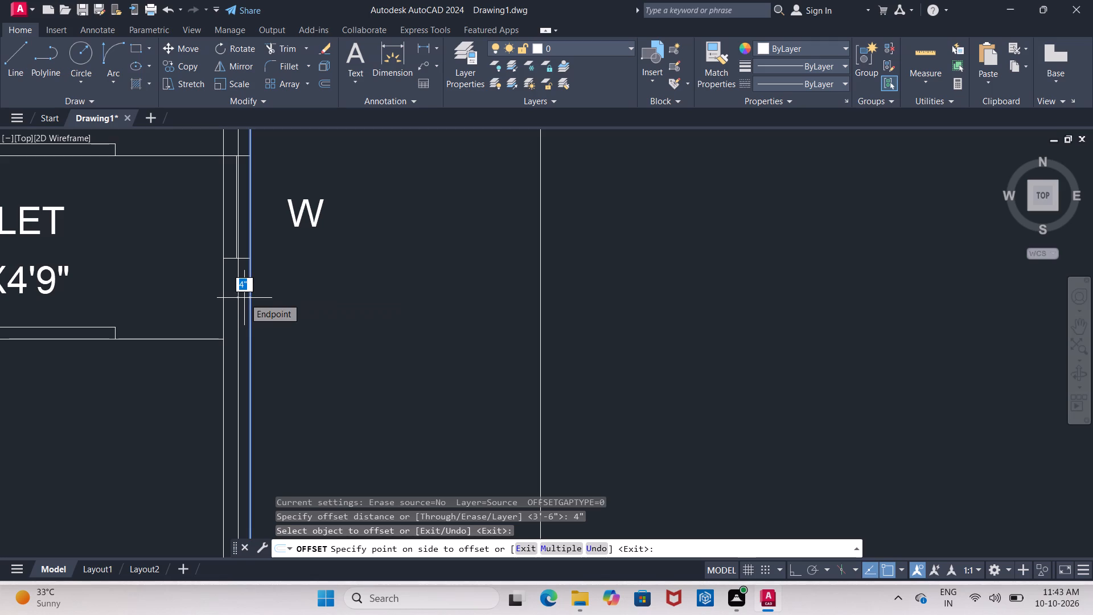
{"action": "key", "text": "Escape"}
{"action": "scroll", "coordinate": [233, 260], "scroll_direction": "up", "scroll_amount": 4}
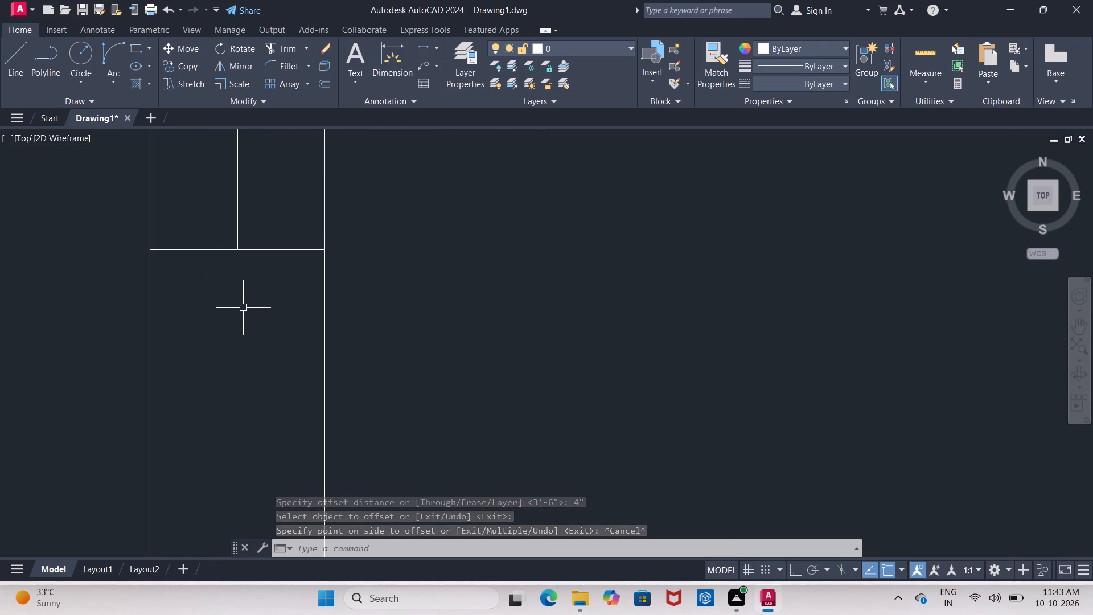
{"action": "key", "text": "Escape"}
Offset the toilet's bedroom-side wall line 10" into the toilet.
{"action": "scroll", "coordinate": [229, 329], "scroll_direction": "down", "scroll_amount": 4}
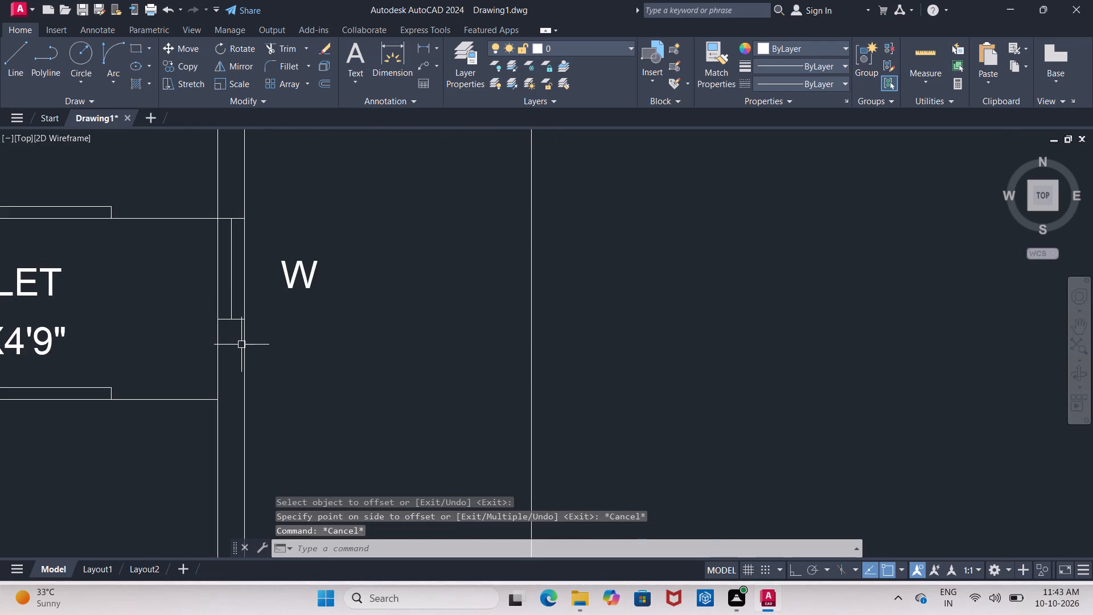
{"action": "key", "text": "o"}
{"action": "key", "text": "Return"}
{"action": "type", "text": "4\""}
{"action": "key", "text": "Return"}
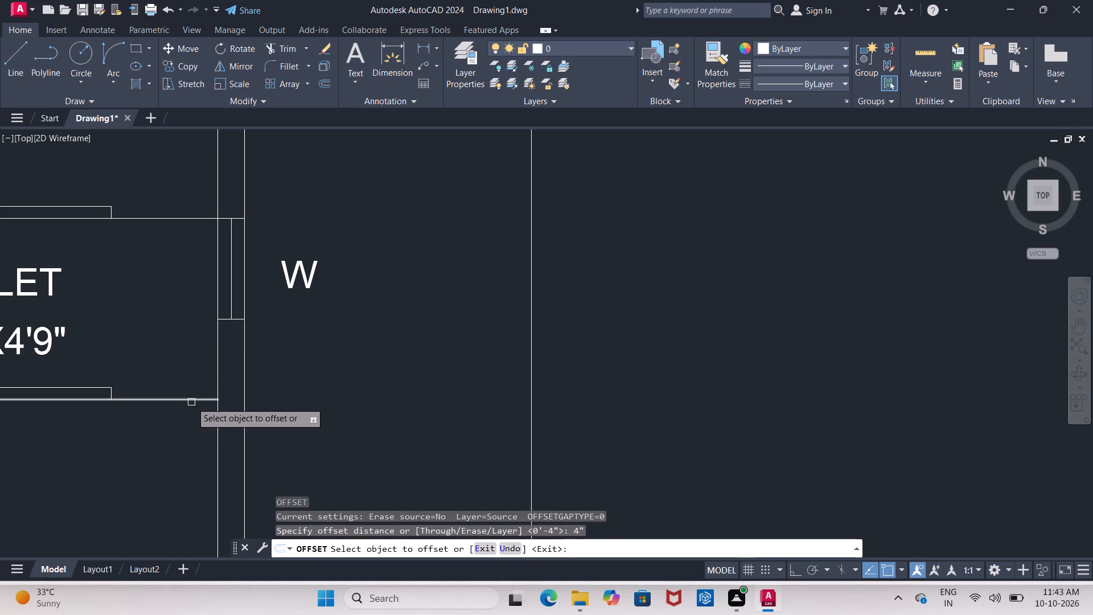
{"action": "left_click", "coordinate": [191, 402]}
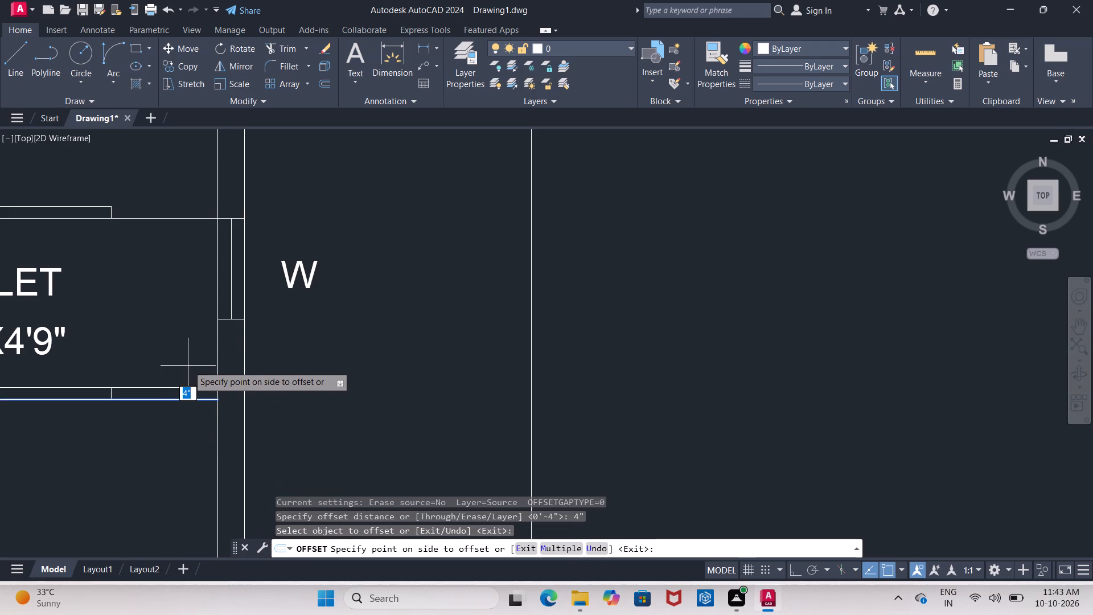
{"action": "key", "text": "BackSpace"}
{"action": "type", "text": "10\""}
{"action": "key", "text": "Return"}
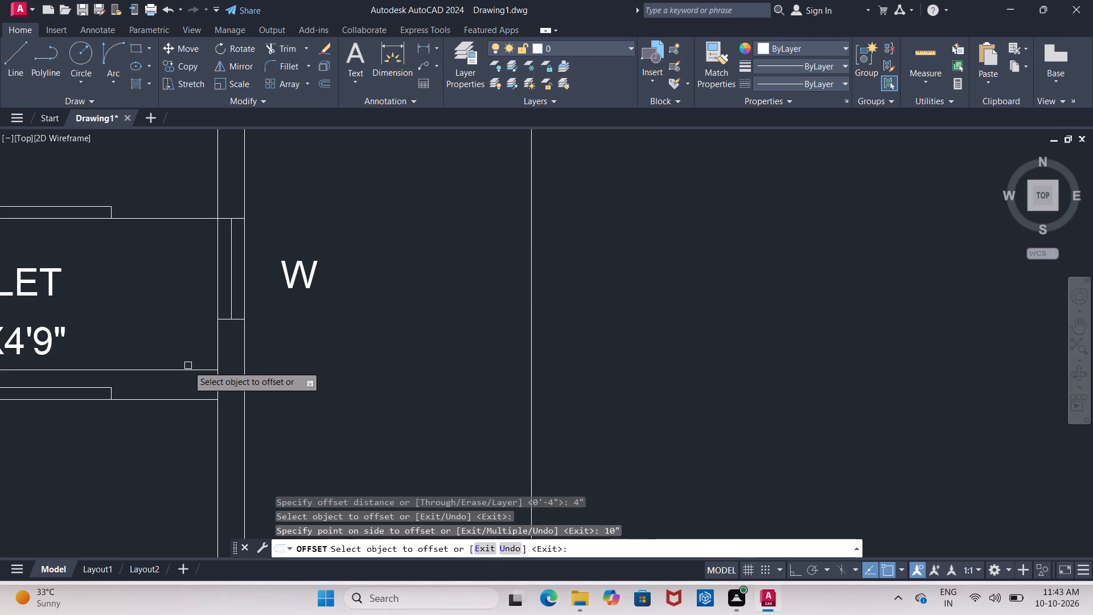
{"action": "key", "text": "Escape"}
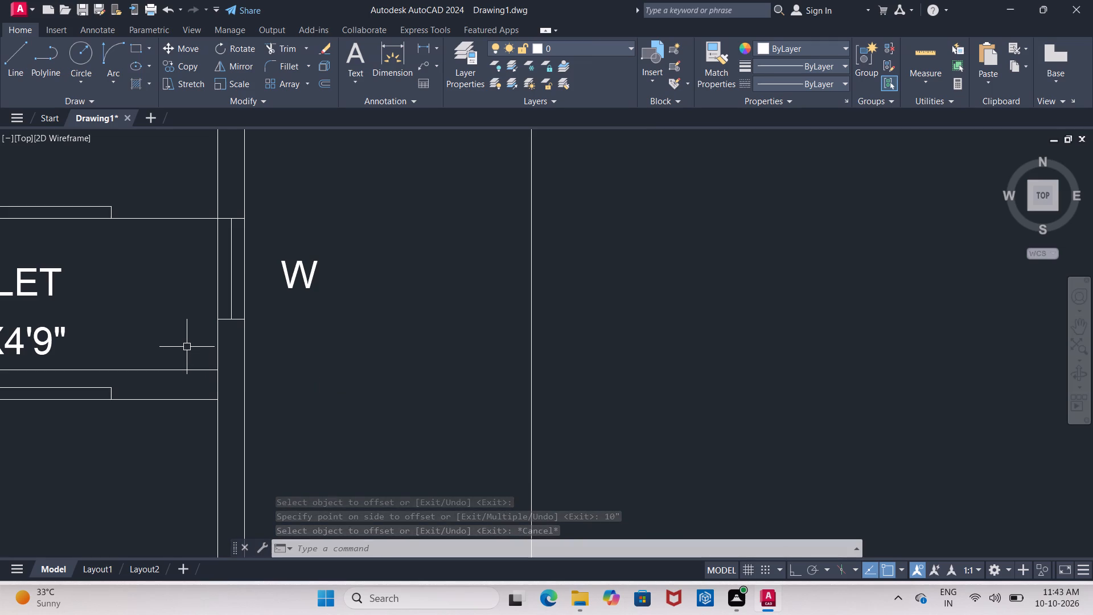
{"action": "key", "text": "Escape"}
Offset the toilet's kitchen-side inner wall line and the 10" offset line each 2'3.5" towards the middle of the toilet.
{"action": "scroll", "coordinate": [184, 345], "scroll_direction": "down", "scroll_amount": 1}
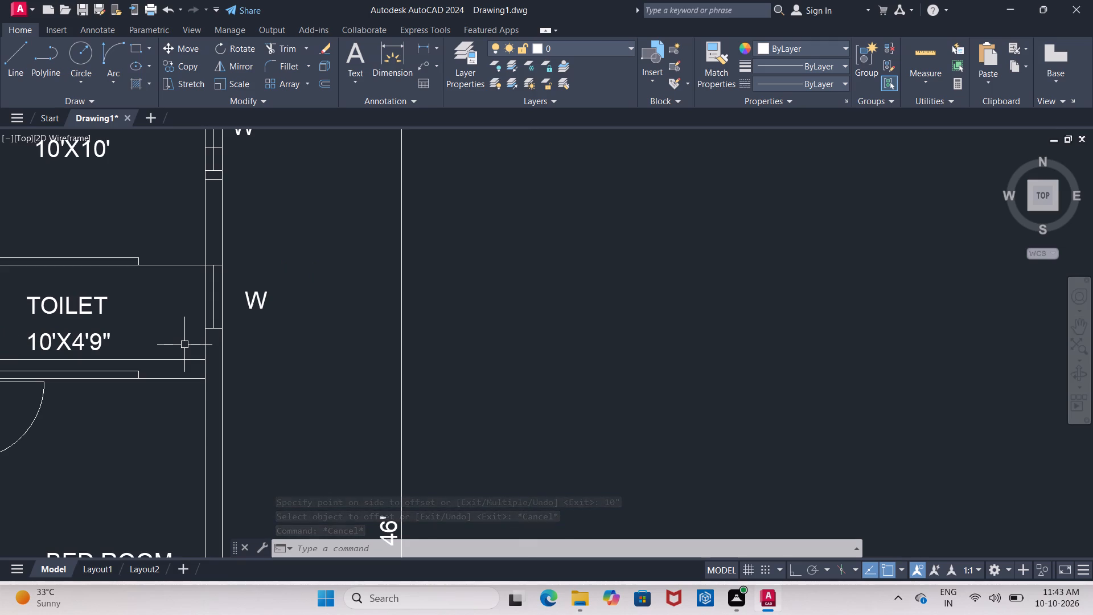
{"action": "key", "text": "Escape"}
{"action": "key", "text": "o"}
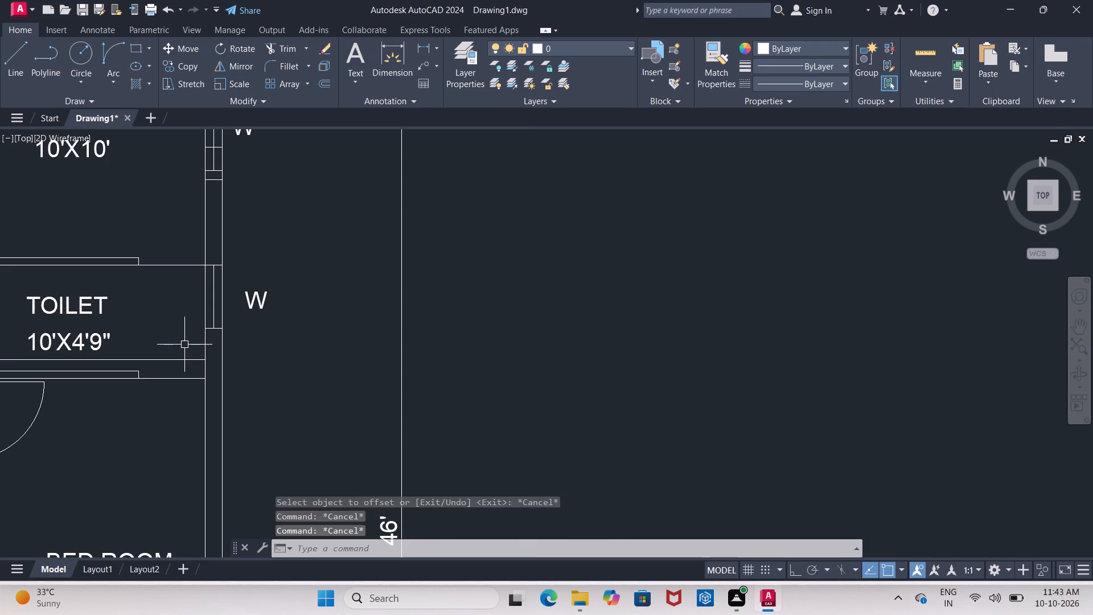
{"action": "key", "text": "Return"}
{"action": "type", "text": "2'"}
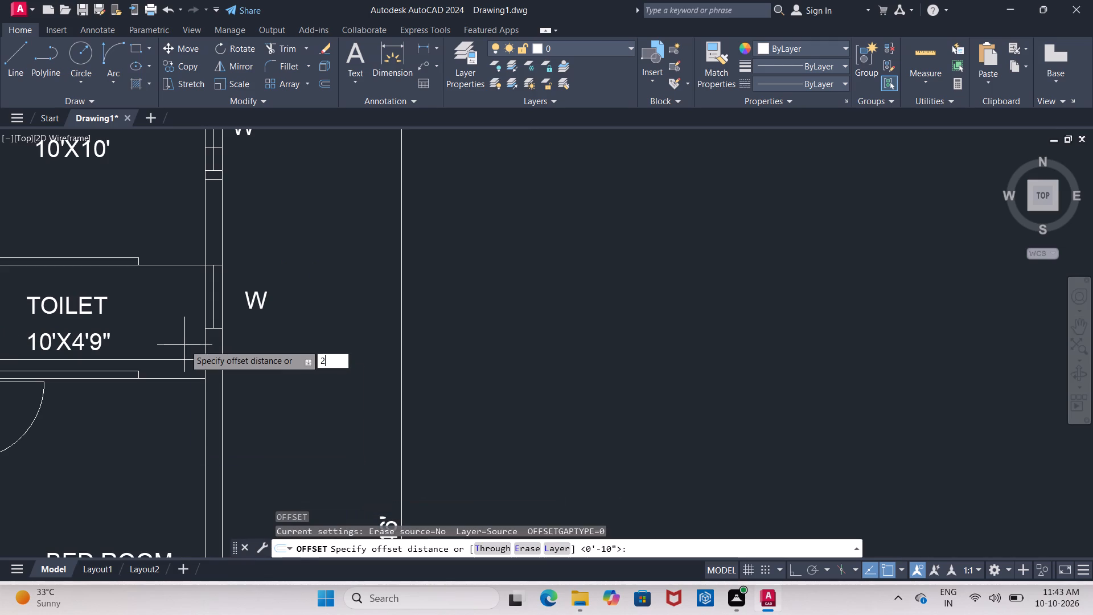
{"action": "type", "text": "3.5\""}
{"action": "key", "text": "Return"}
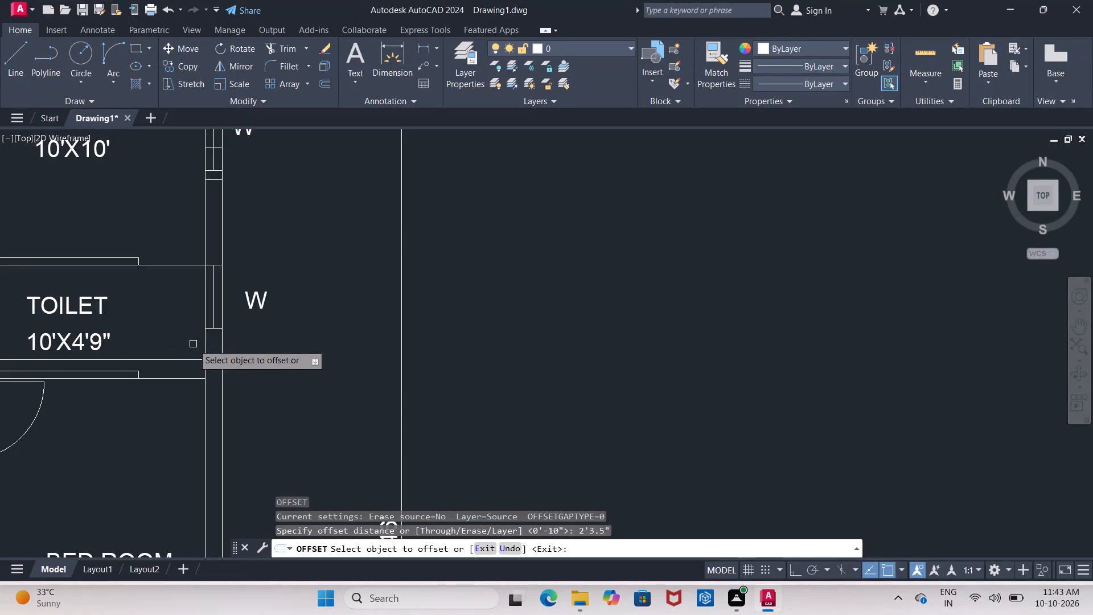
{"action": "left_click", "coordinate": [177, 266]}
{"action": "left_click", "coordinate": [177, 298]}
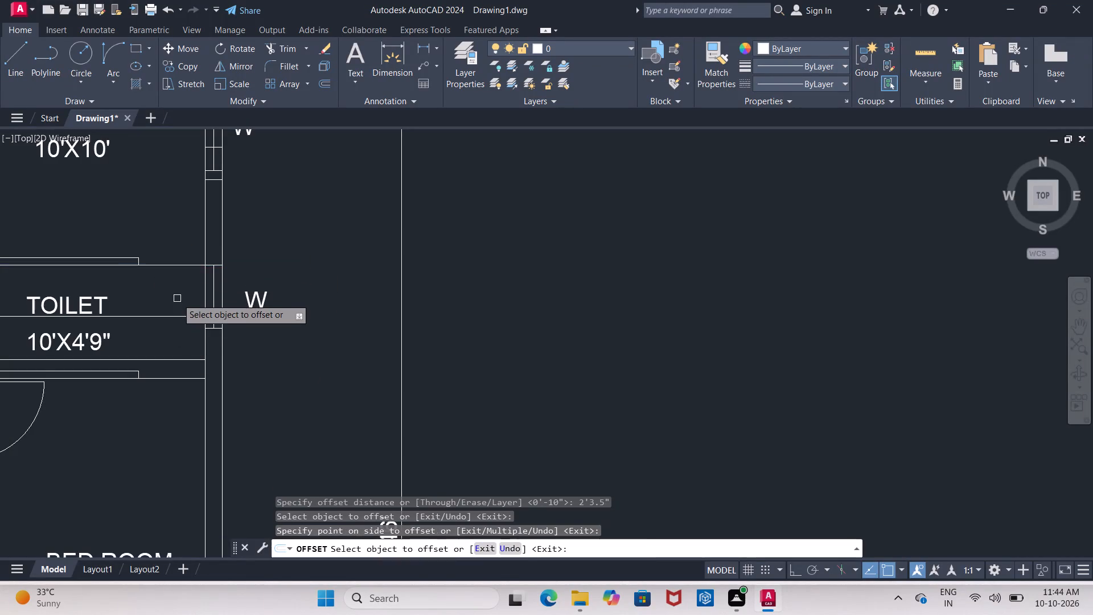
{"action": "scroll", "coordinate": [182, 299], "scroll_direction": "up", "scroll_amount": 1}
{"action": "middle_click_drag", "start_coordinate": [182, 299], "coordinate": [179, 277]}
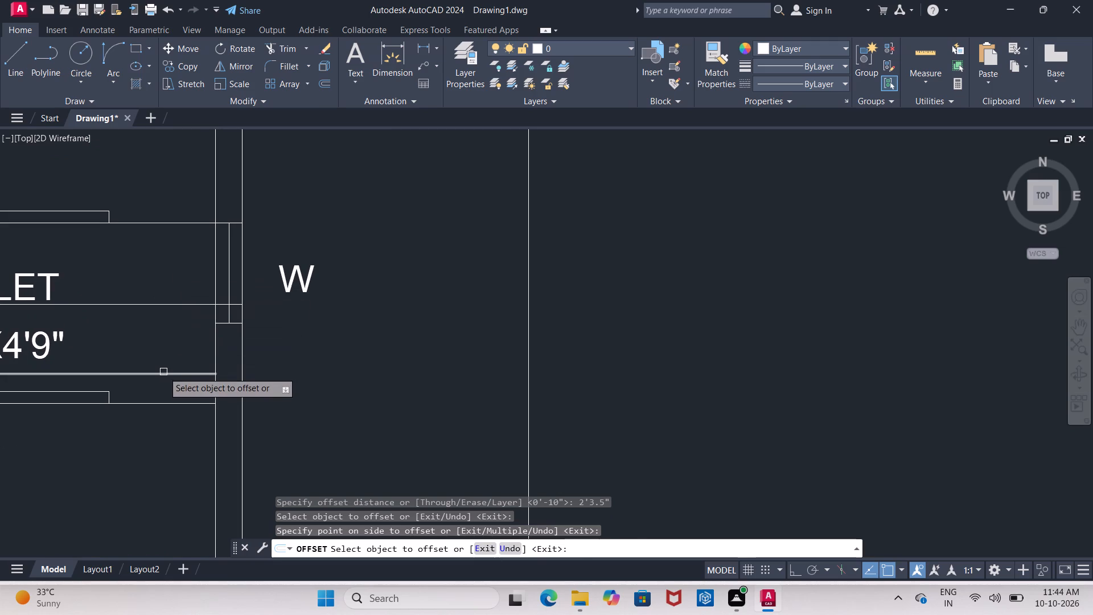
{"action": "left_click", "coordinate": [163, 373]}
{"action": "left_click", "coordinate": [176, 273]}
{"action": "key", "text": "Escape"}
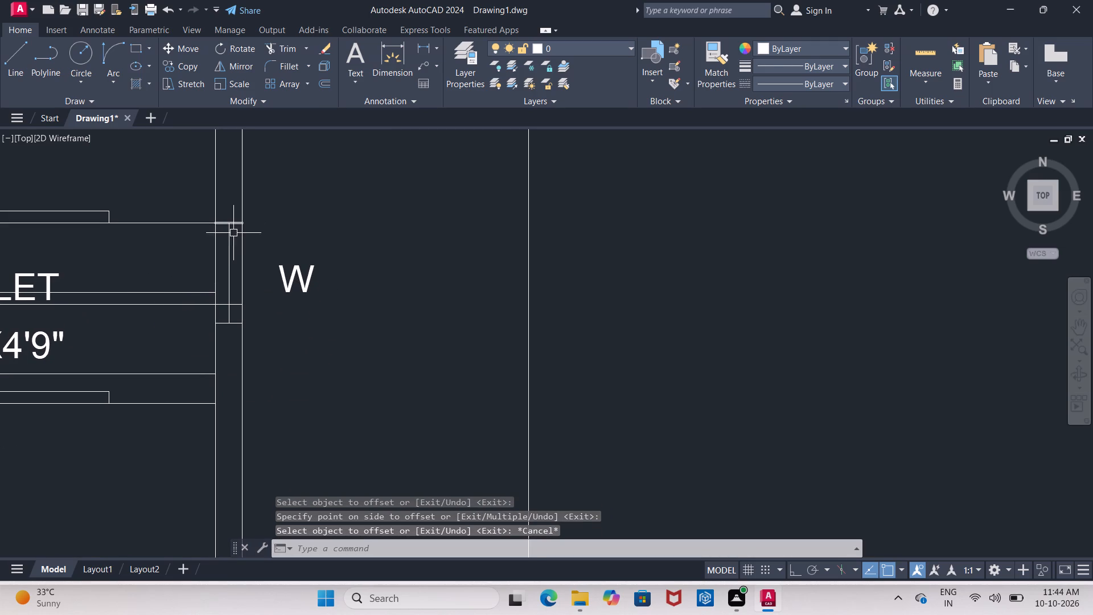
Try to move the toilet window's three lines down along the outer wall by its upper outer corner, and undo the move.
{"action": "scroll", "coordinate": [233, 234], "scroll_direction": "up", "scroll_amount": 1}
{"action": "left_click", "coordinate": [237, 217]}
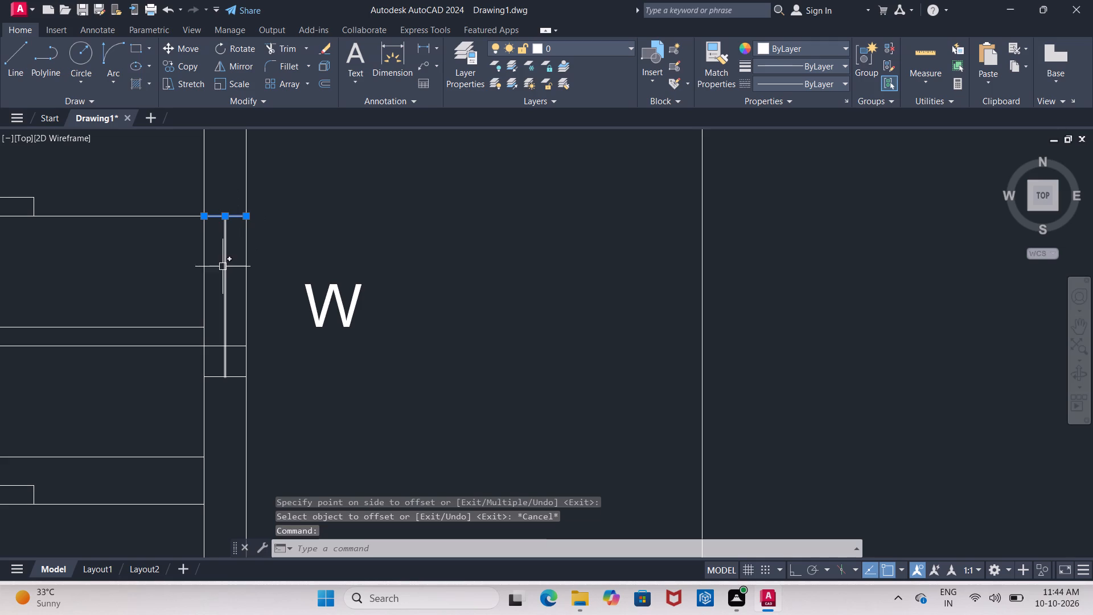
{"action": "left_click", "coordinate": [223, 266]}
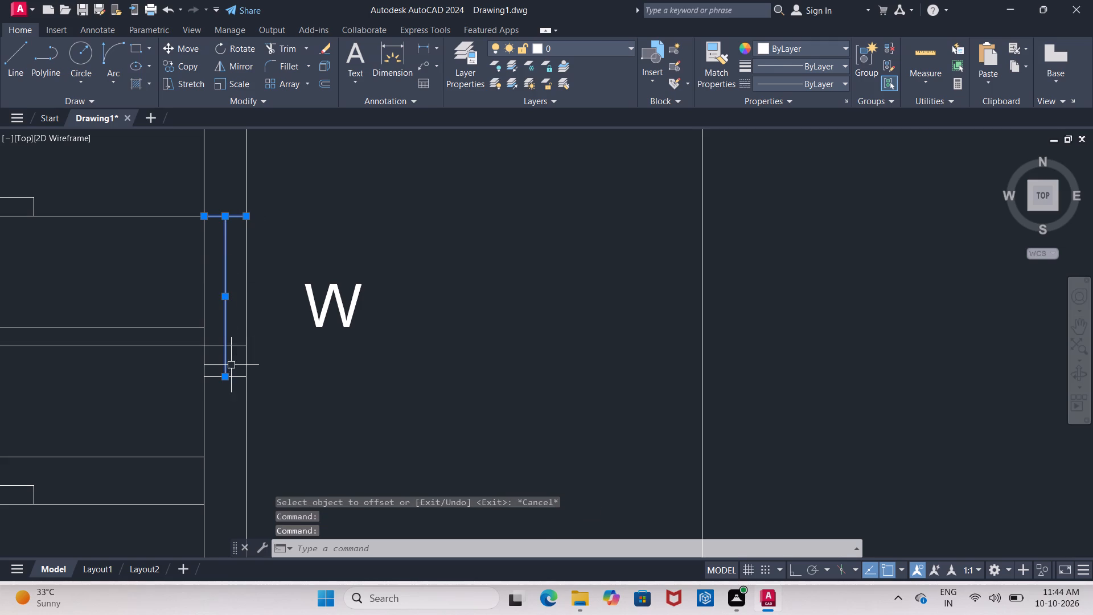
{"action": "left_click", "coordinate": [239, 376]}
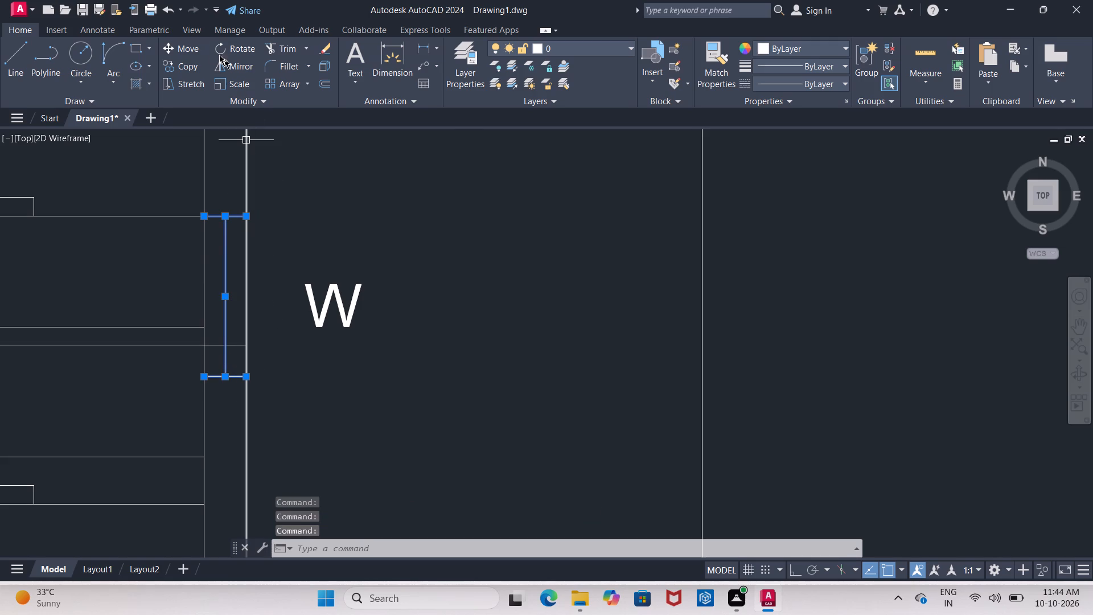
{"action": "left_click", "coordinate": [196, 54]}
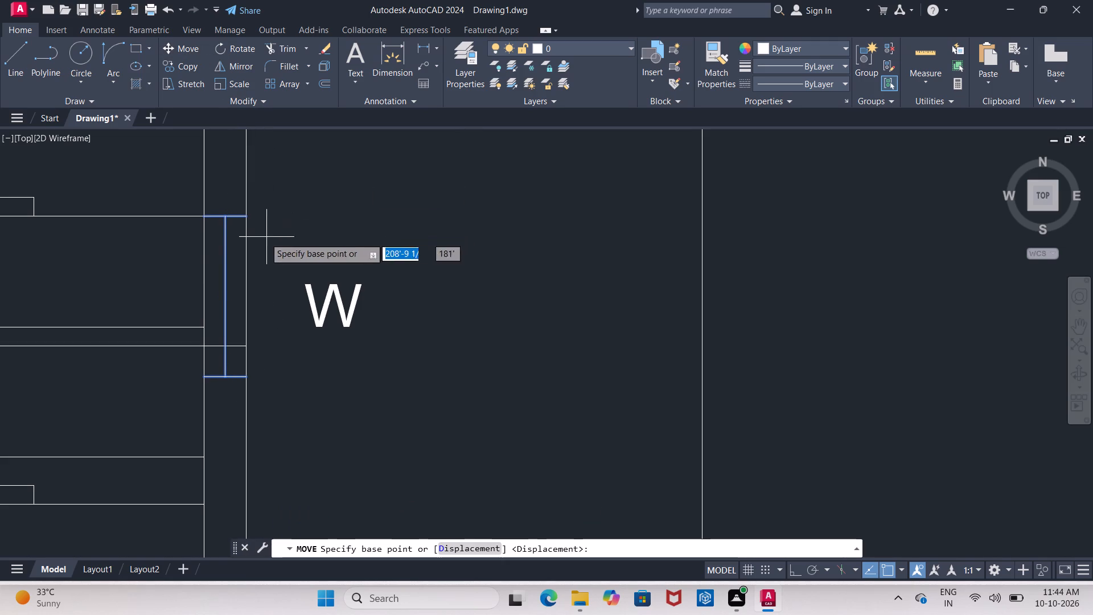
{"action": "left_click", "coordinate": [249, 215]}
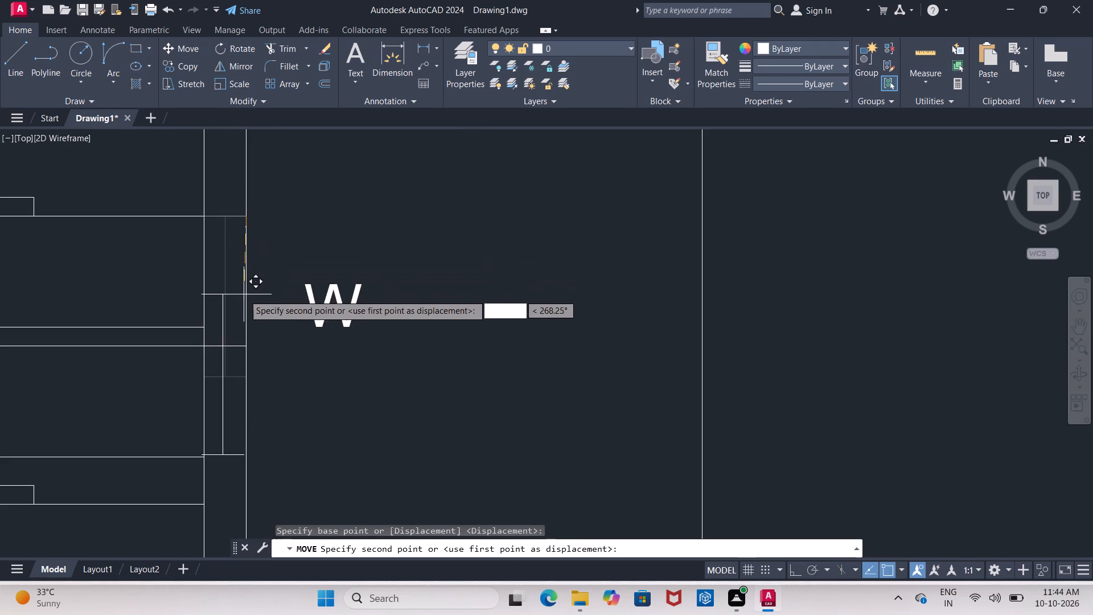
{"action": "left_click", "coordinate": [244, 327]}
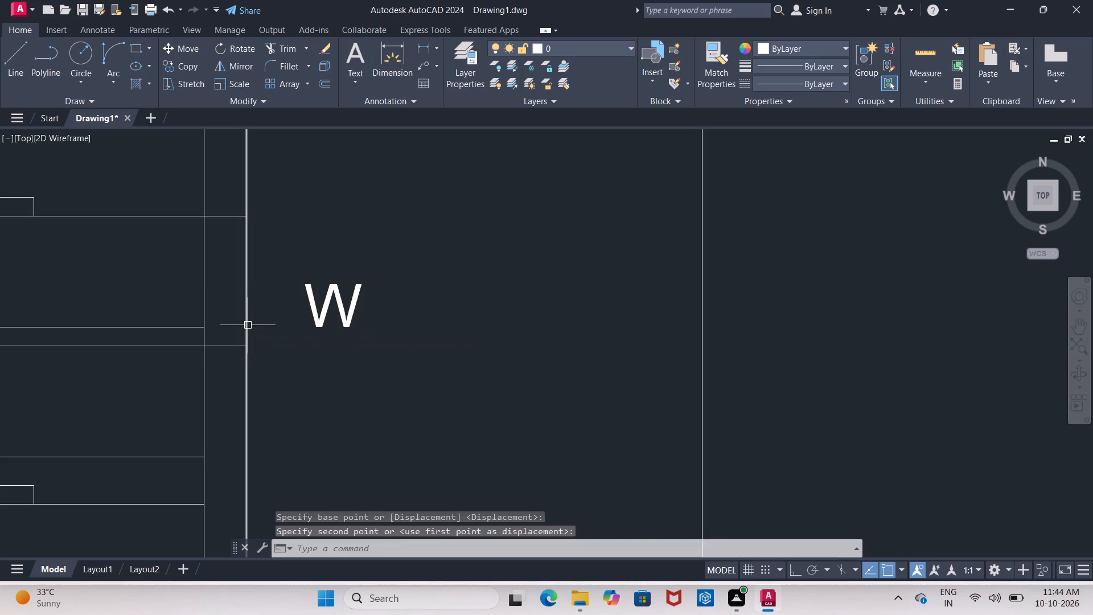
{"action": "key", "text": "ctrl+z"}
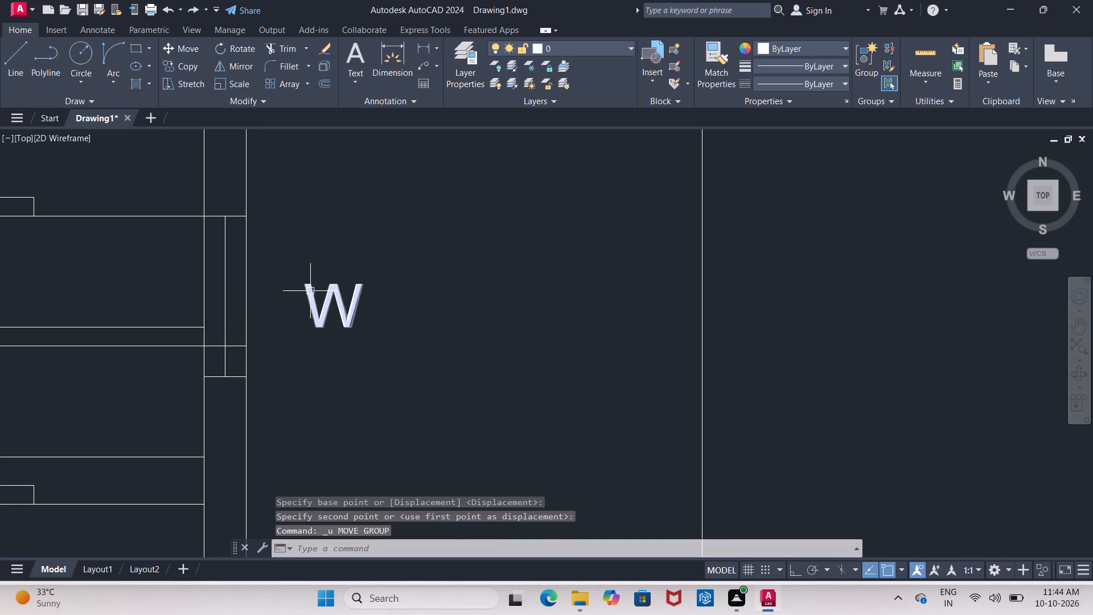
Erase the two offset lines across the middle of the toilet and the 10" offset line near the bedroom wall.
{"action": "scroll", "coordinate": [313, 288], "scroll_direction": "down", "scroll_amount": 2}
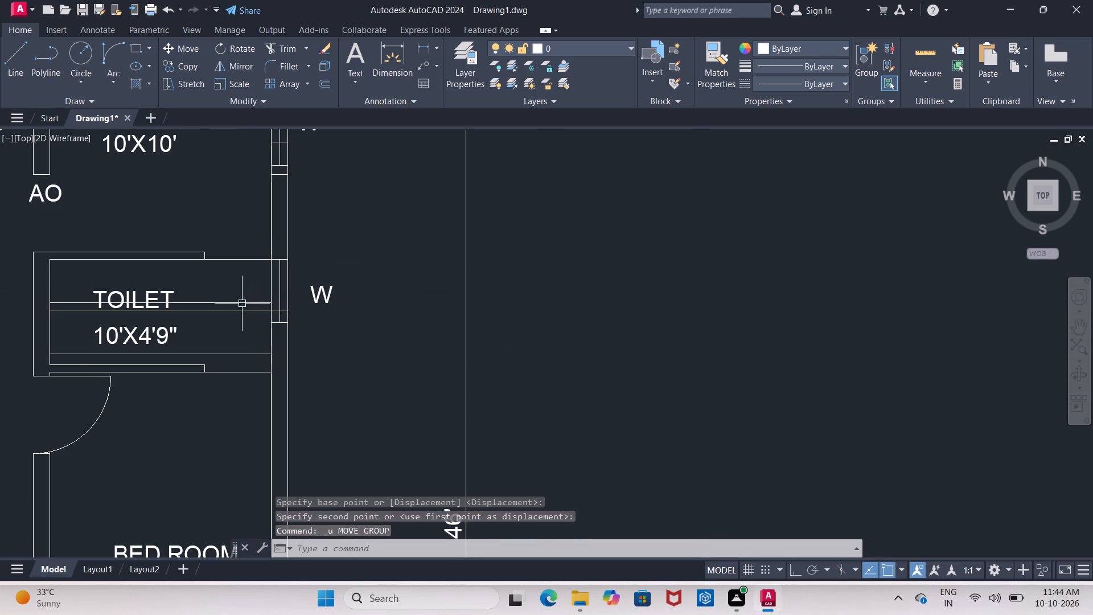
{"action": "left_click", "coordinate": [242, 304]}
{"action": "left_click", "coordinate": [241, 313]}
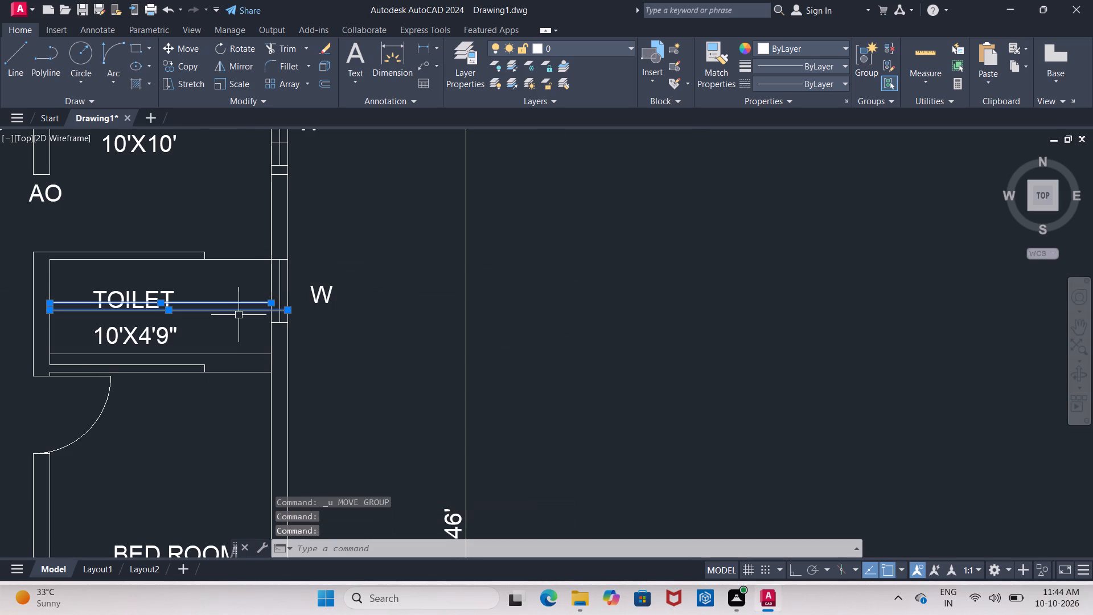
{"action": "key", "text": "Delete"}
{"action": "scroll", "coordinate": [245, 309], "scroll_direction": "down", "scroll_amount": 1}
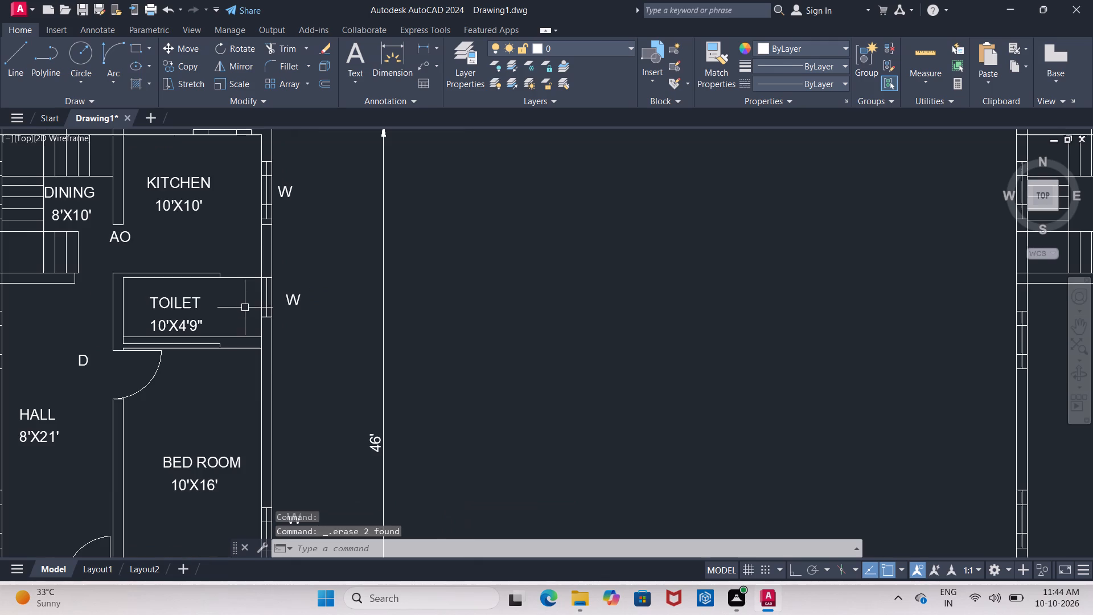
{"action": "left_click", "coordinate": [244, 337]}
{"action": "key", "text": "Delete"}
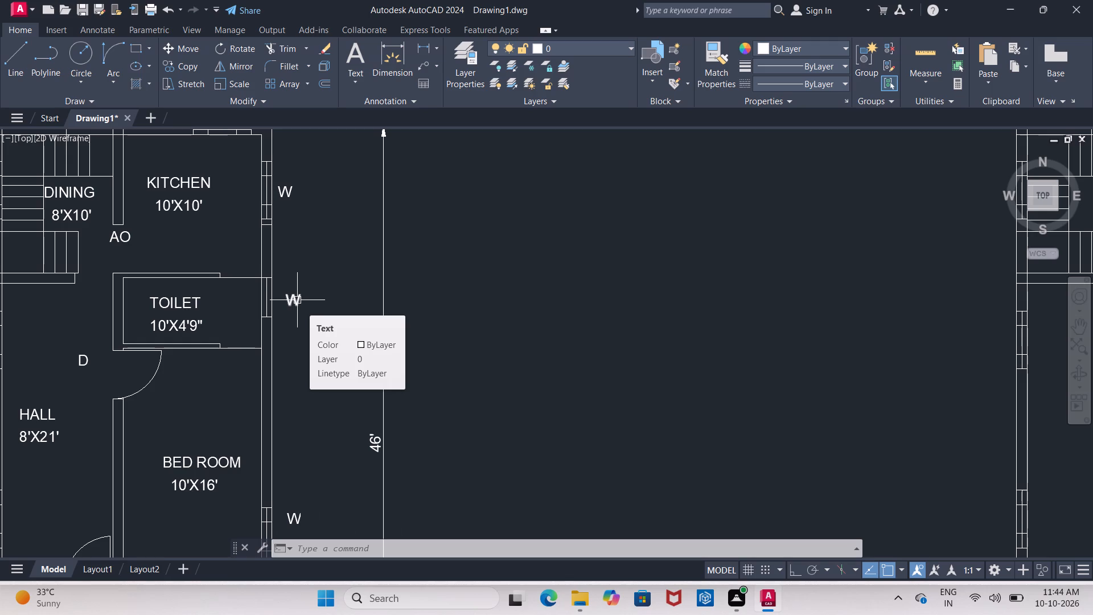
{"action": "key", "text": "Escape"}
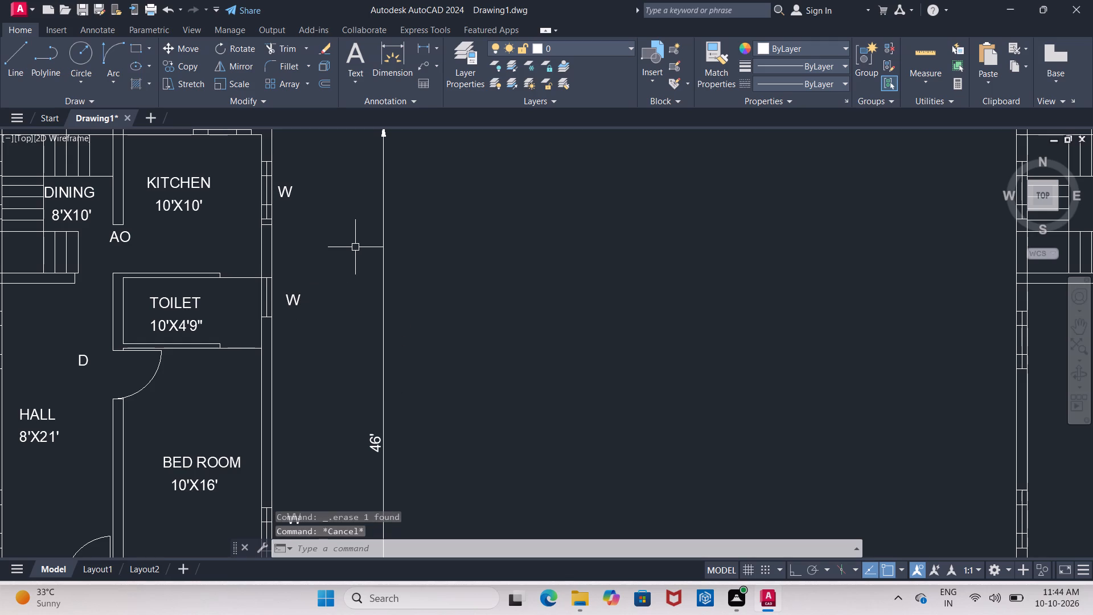
Extend the kitchen-side line of the toilet's upper wall to the side wall and erase the short line that capped it.
{"action": "type", "text": "EX"}
{"action": "key", "text": "Return"}
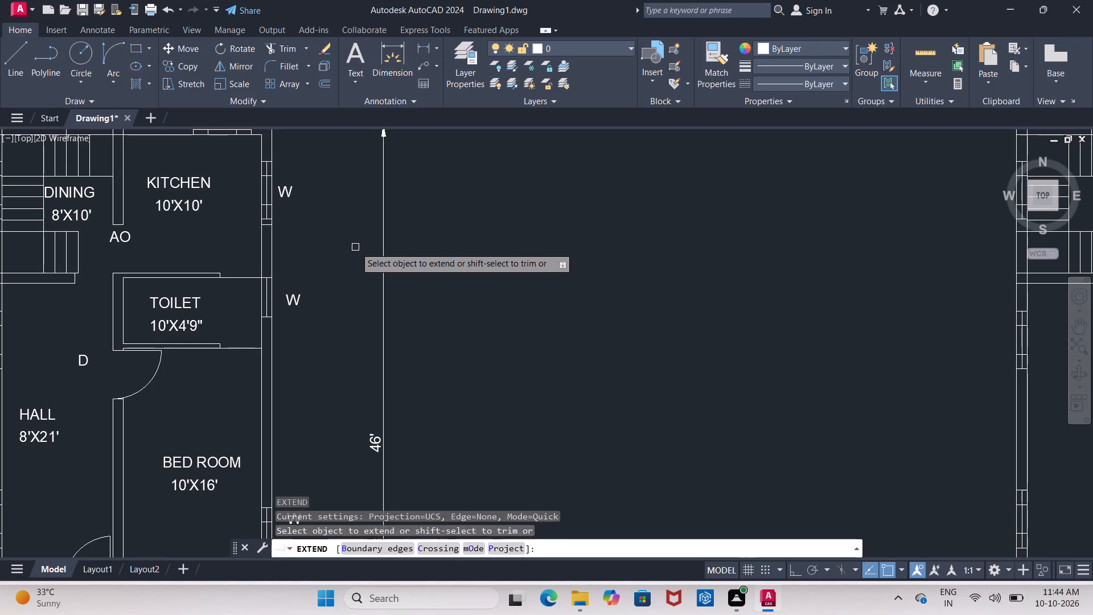
{"action": "scroll", "coordinate": [208, 267], "scroll_direction": "up", "scroll_amount": 3}
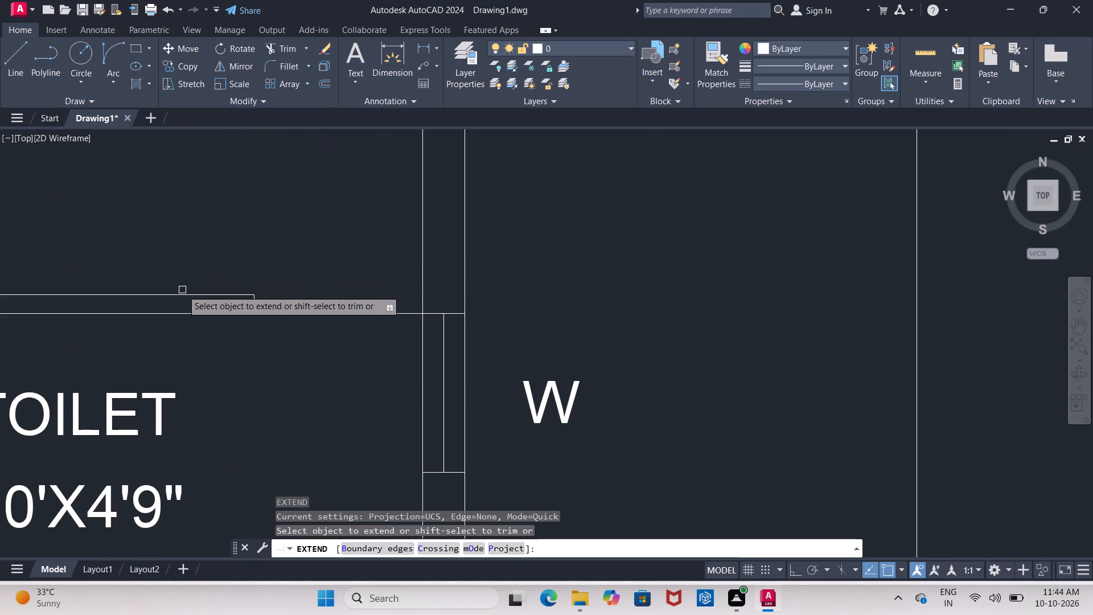
{"action": "left_click", "coordinate": [186, 296]}
{"action": "key", "text": "Escape"}
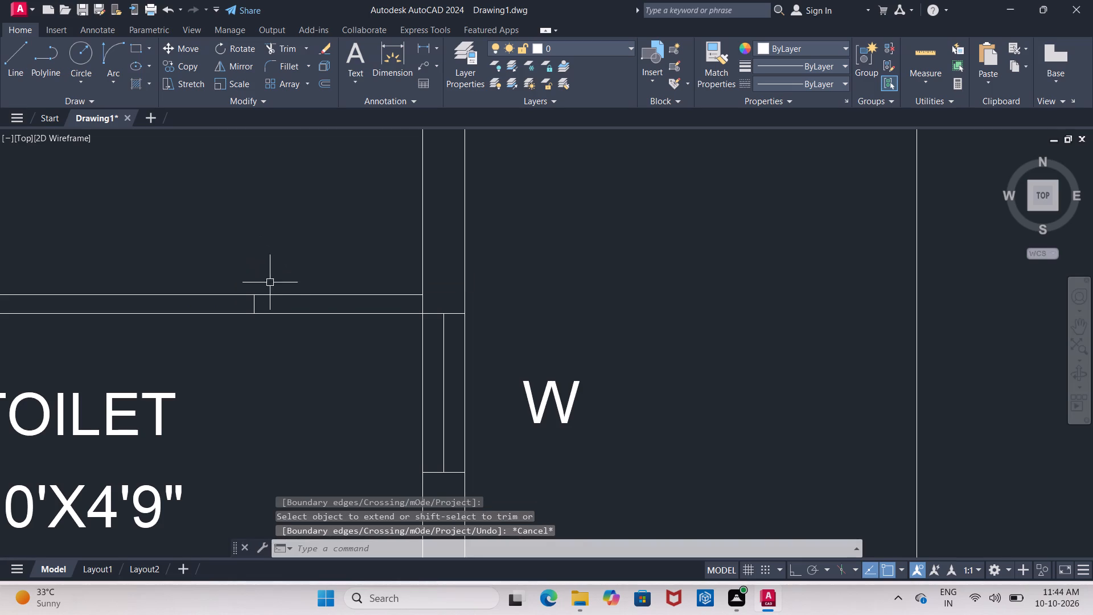
{"action": "scroll", "coordinate": [272, 300], "scroll_direction": "up", "scroll_amount": 1}
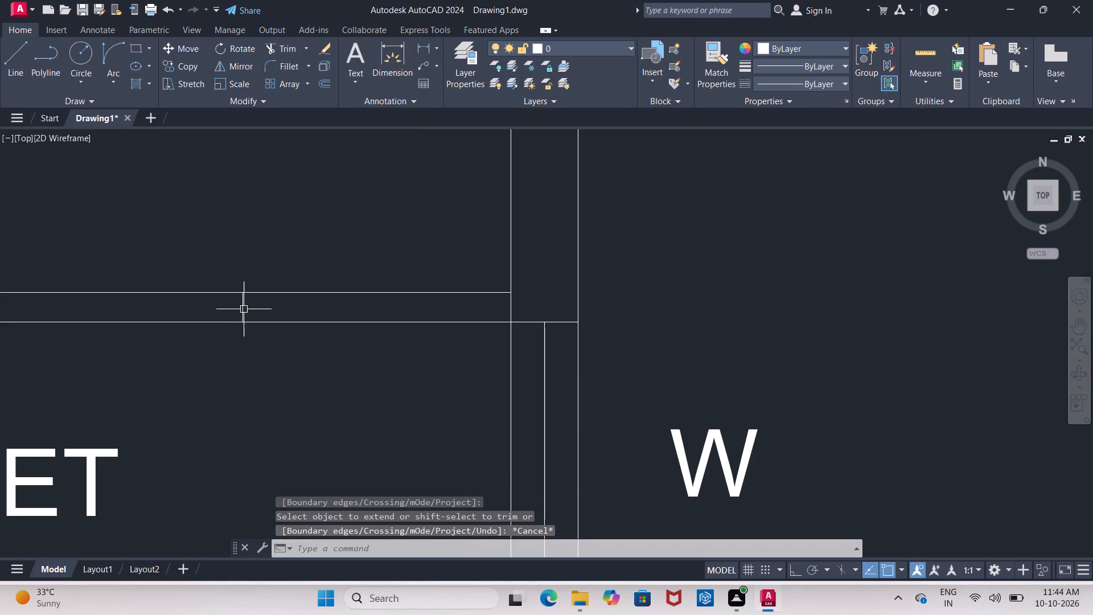
{"action": "left_click", "coordinate": [243, 310]}
{"action": "key", "text": "Delete"}
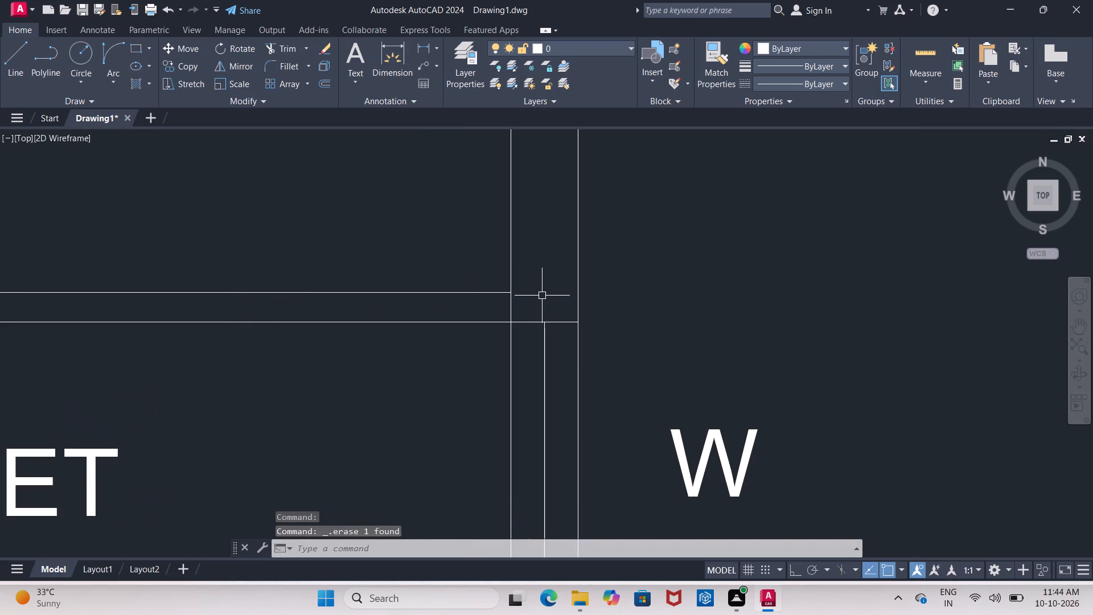
{"action": "key", "text": "Escape"}
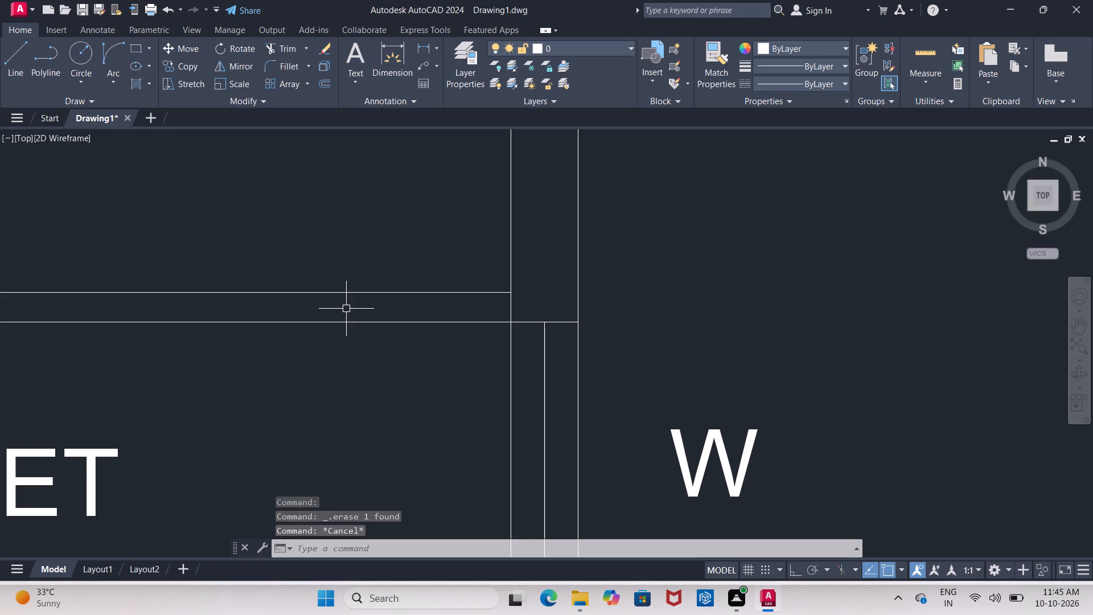
Trim the side wall's inner line between the two lines of the kitchen–toilet wall to open the junction.
{"action": "type", "text": "TR"}
{"action": "key", "text": "Return"}
{"action": "key", "text": "Return"}
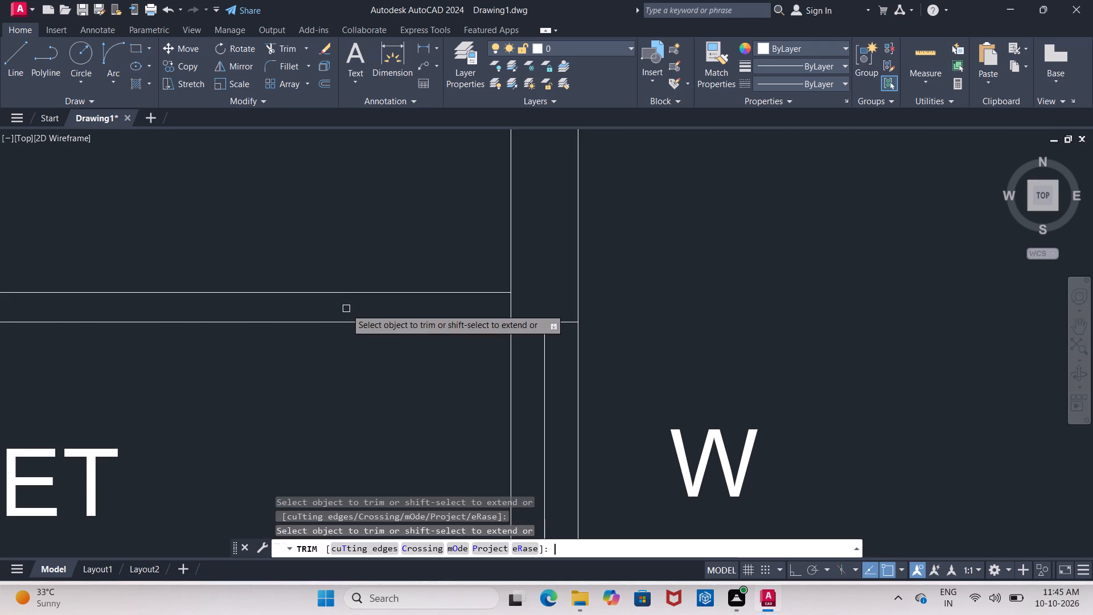
{"action": "left_click", "coordinate": [512, 313]}
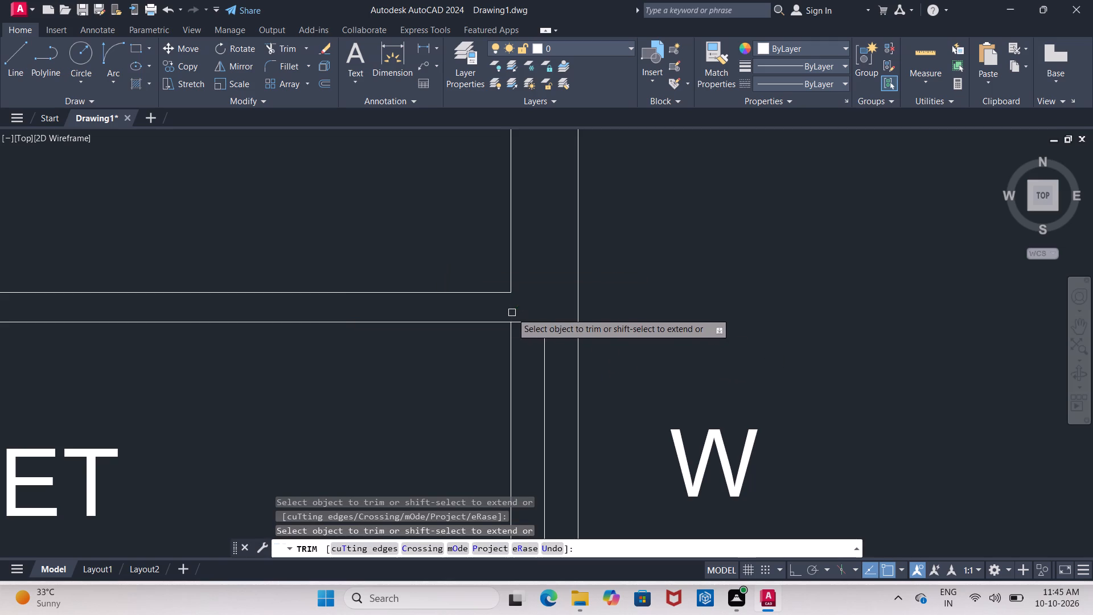
{"action": "scroll", "coordinate": [512, 313], "scroll_direction": "down", "scroll_amount": 3}
{"action": "middle_click_drag", "start_coordinate": [591, 313], "coordinate": [579, 277]}
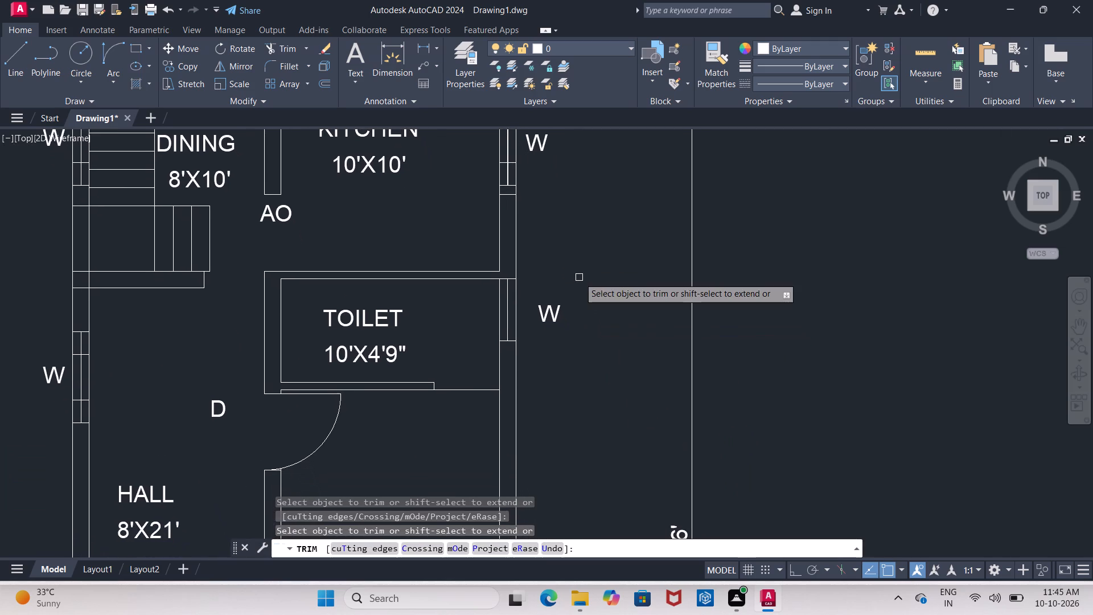
{"action": "middle_click_drag", "start_coordinate": [579, 277], "coordinate": [573, 253]}
{"action": "scroll", "coordinate": [572, 253], "scroll_direction": "down", "scroll_amount": 1}
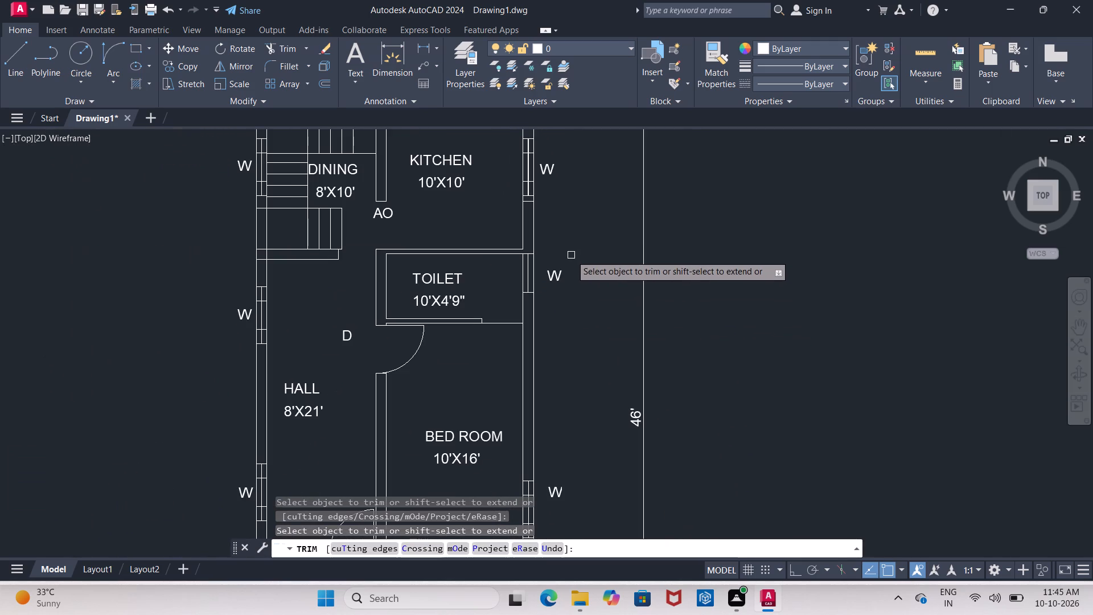
{"action": "key", "text": "Escape"}
Change the window label beside the toilet's outer wall to V.
{"action": "left_click", "coordinate": [557, 273]}
{"action": "left_click", "coordinate": [557, 273]}
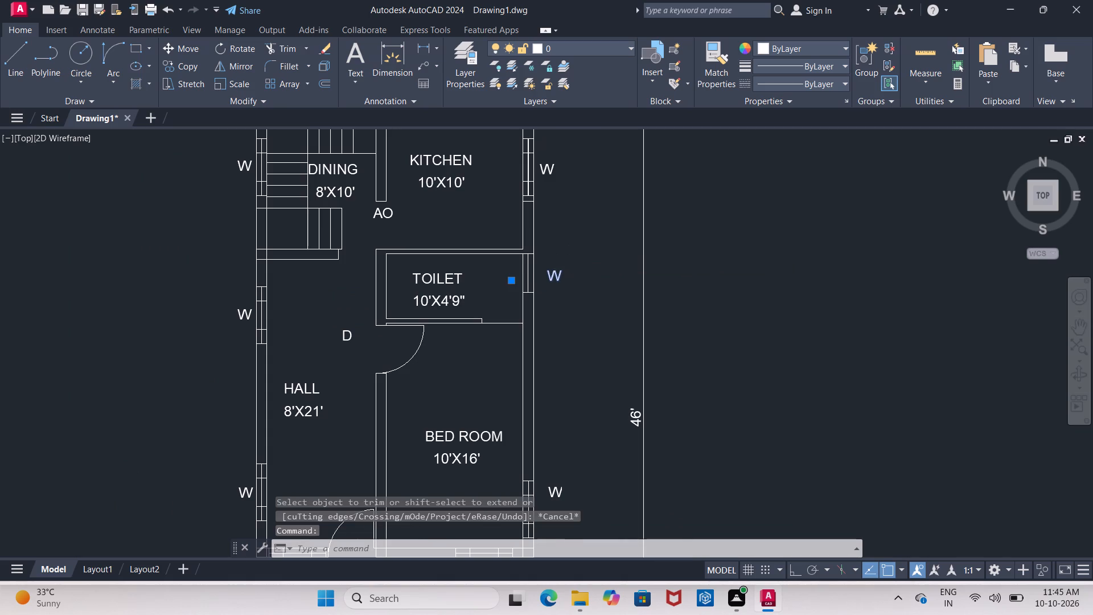
{"action": "left_click", "coordinate": [558, 276]}
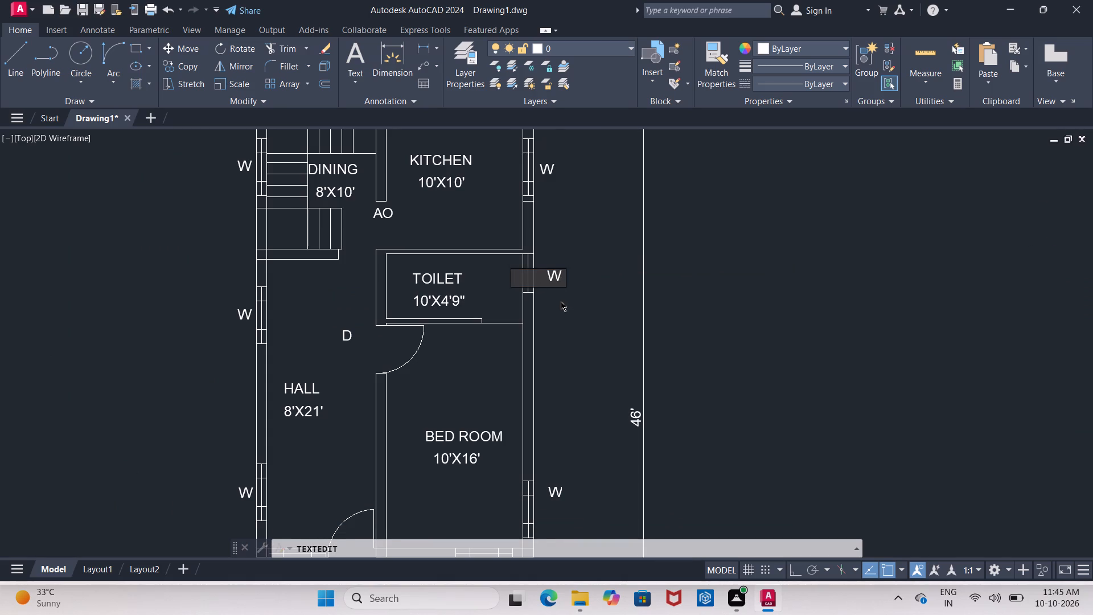
{"action": "key", "text": "BackSpace"}
{"action": "key", "text": "v"}
{"action": "left_click", "coordinate": [759, 300]}
Review the whole labelled floor plan together with the unlabelled copy beside it.
{"action": "scroll", "coordinate": [755, 309], "scroll_direction": "down", "scroll_amount": 1}
{"action": "middle_click_drag", "start_coordinate": [749, 302], "coordinate": [646, 220]}
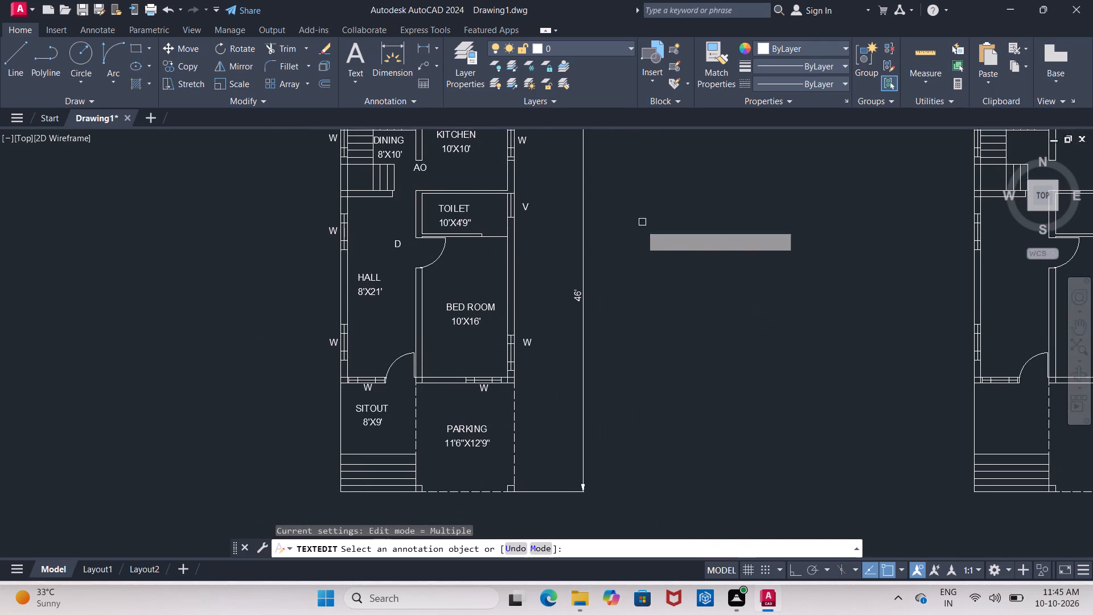
{"action": "scroll", "coordinate": [639, 236], "scroll_direction": "down", "scroll_amount": 1}
{"action": "middle_click_drag", "start_coordinate": [644, 237], "coordinate": [498, 275]}
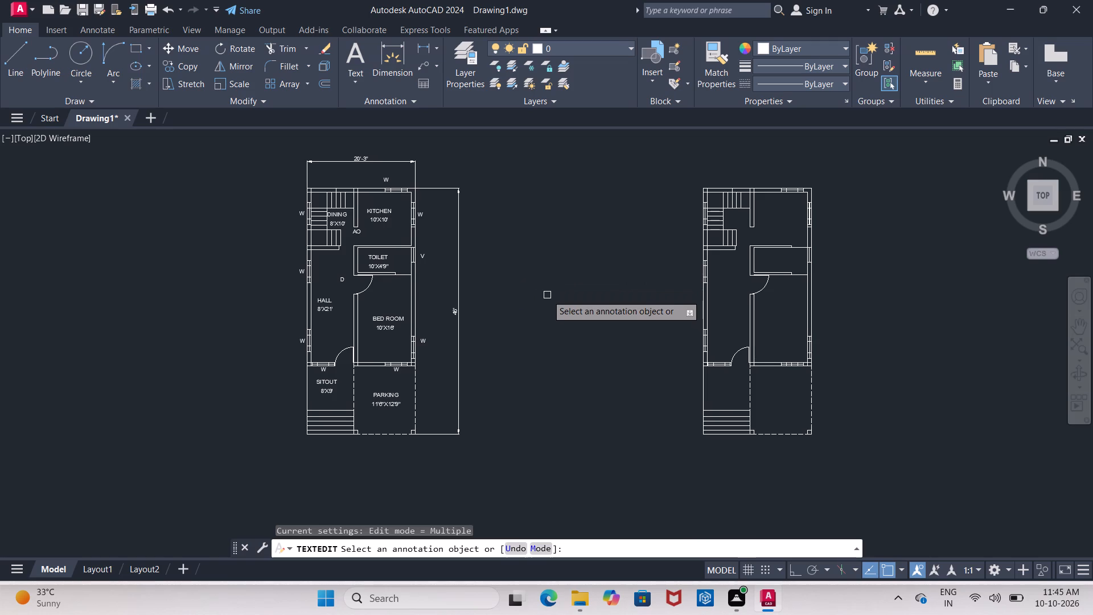
{"action": "middle_click_drag", "start_coordinate": [552, 288], "coordinate": [476, 250]}
{"action": "scroll", "coordinate": [480, 268], "scroll_direction": "down", "scroll_amount": 1}
{"action": "middle_click_drag", "start_coordinate": [480, 268], "coordinate": [439, 265]}
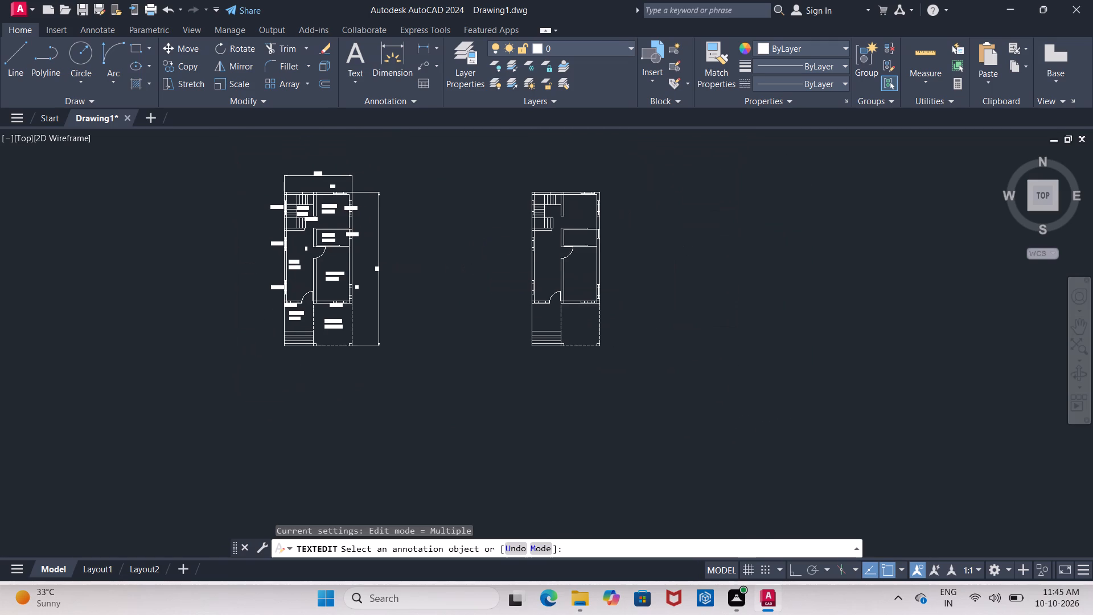
{"action": "scroll", "coordinate": [447, 260], "scroll_direction": "up", "scroll_amount": 1}
{"action": "middle_click_drag", "start_coordinate": [447, 259], "coordinate": [526, 249]}
{"action": "middle_click_drag", "start_coordinate": [503, 232], "coordinate": [494, 237]}
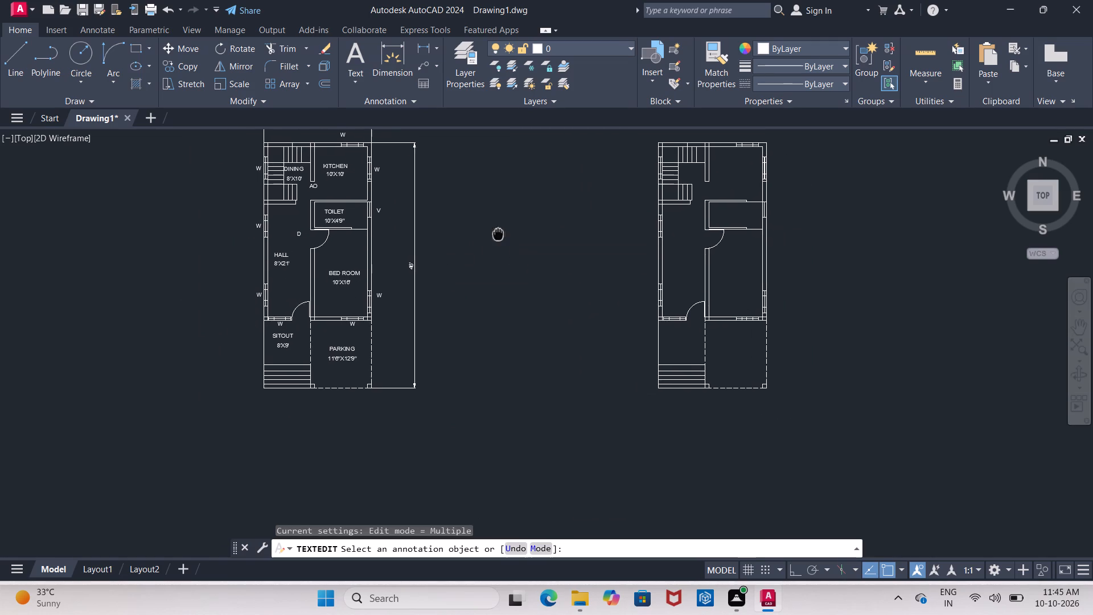
{"action": "middle_click_drag", "start_coordinate": [494, 237], "coordinate": [490, 240]}
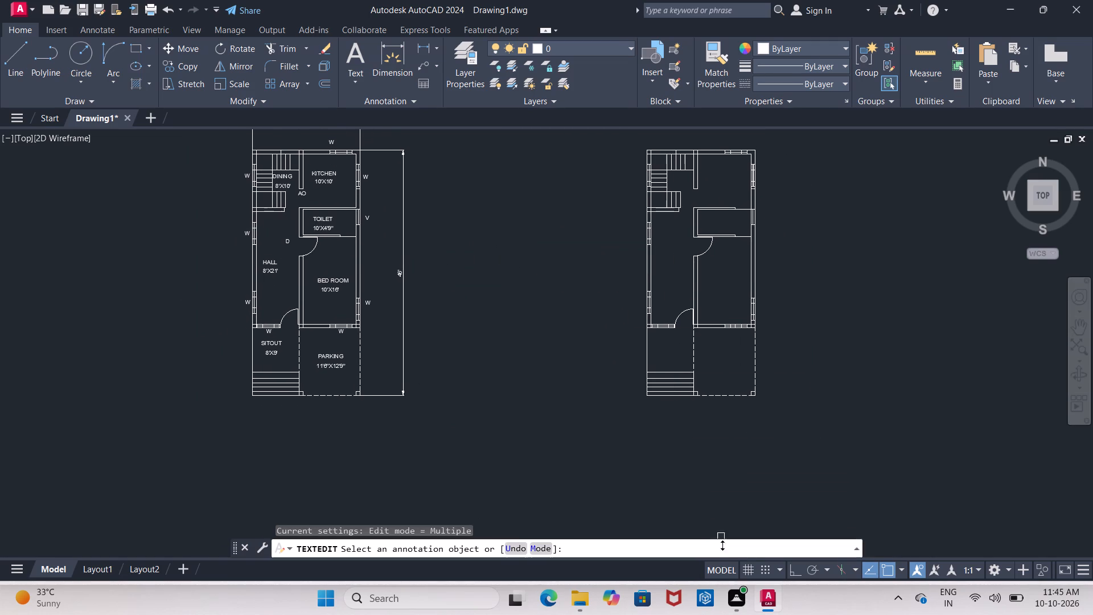
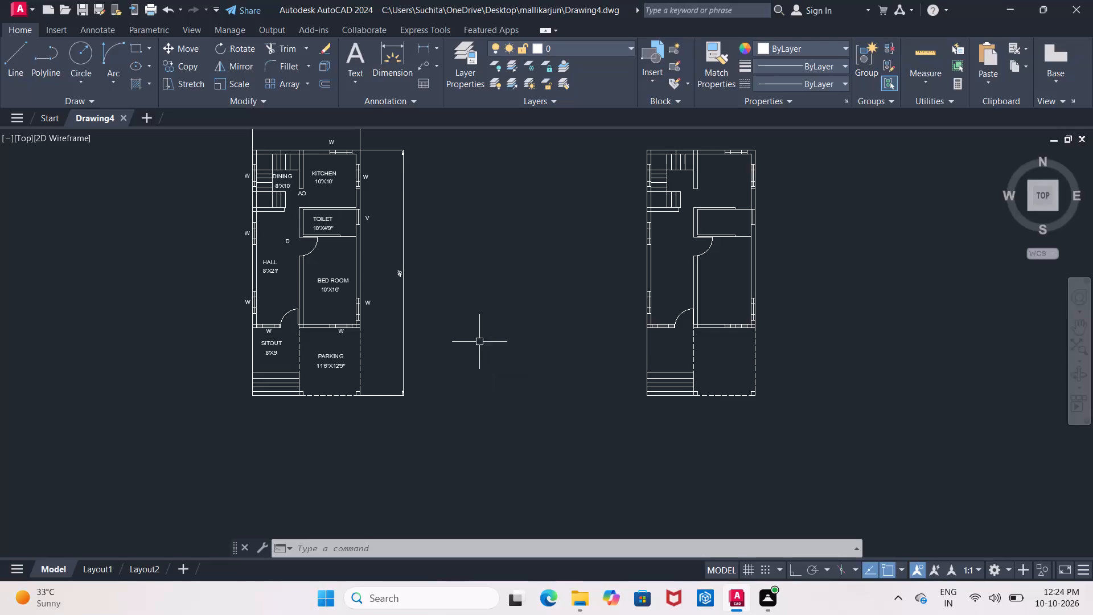
Open DesignCenter and show the blocks of the Kitchens.dwg sample drawing in the en-us DesignCenter folder.
{"action": "middle_click_drag", "start_coordinate": [461, 326], "coordinate": [548, 446]}
{"action": "scroll", "coordinate": [524, 399], "scroll_direction": "up", "scroll_amount": 1}
{"action": "middle_click_drag", "start_coordinate": [524, 399], "coordinate": [537, 261]}
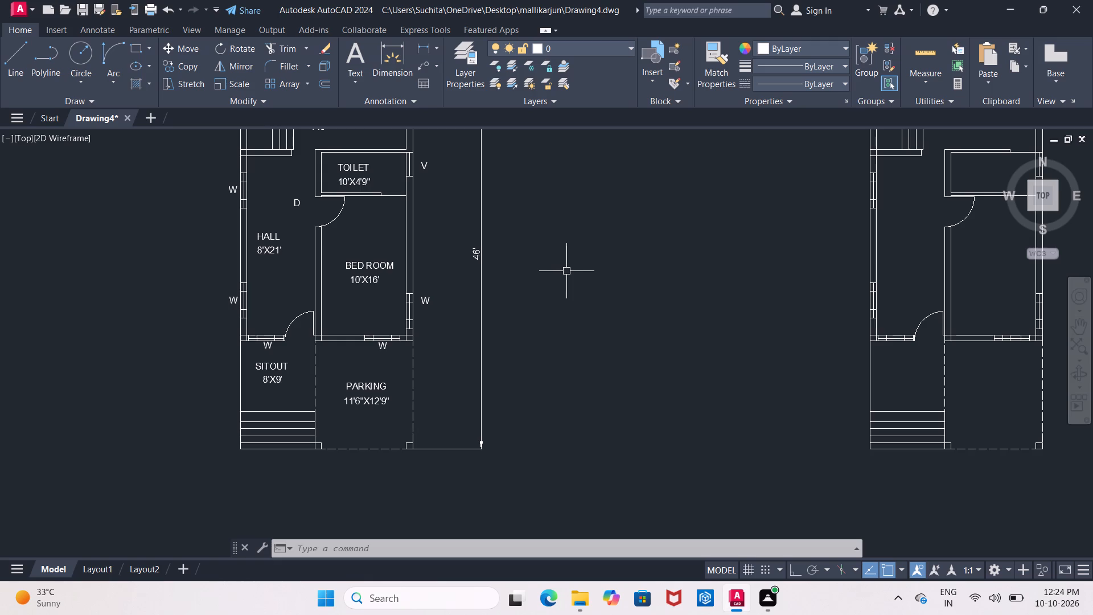
{"action": "type", "text": "DC"}
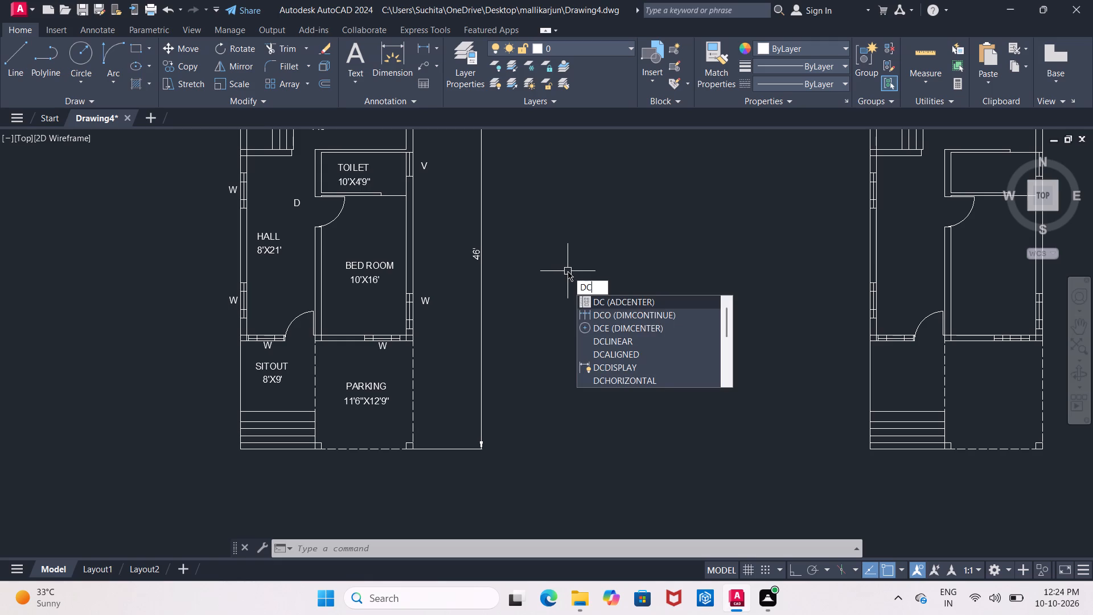
{"action": "key", "text": "Return"}
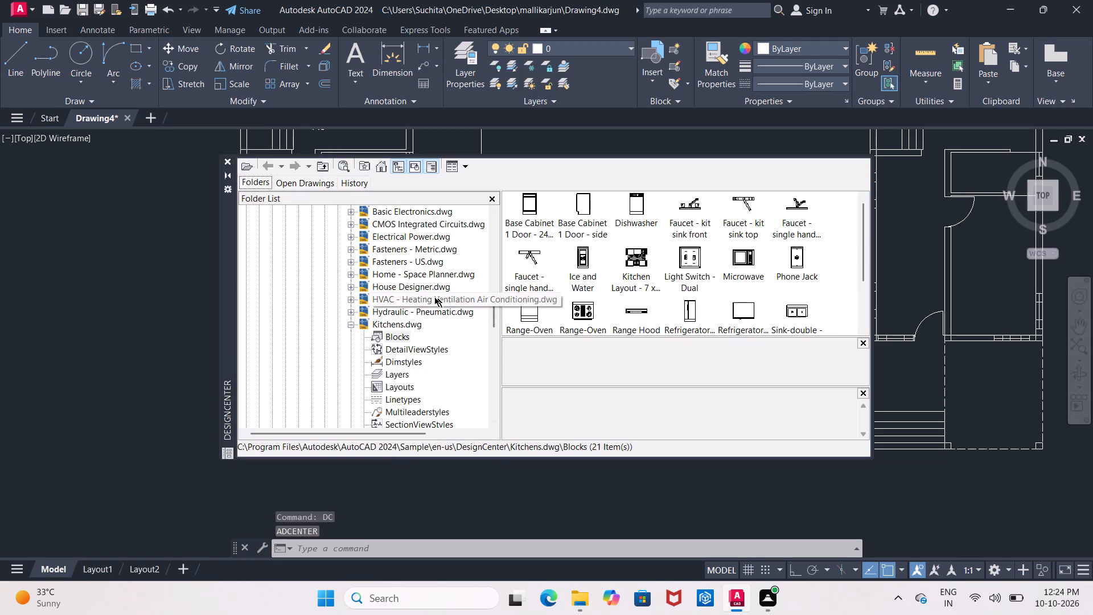
{"action": "scroll", "coordinate": [417, 271], "scroll_direction": "up", "scroll_amount": 2}
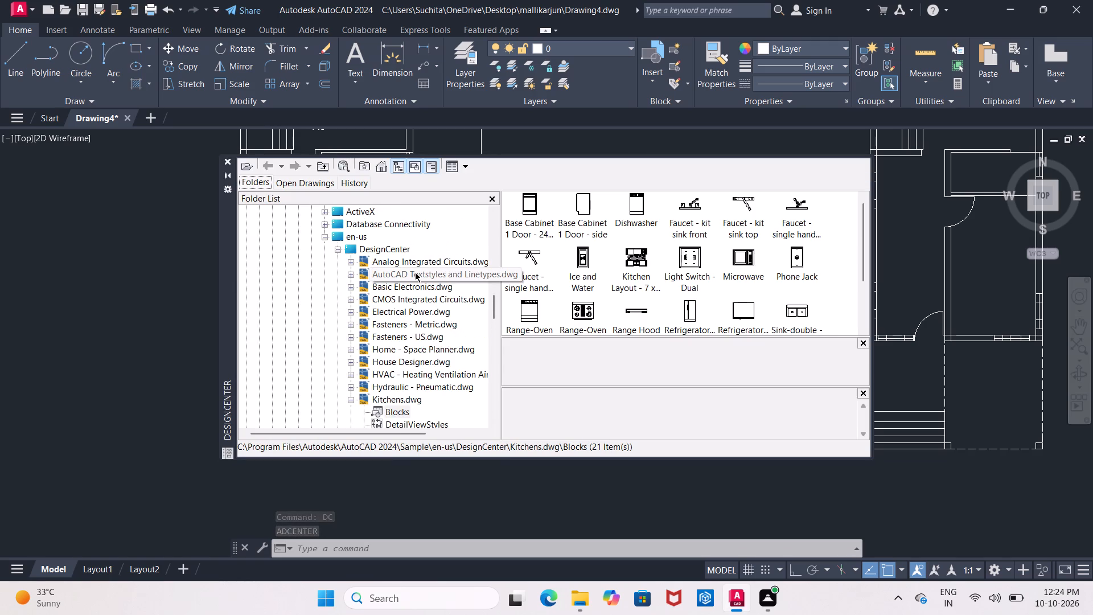
{"action": "scroll", "coordinate": [415, 272], "scroll_direction": "up", "scroll_amount": 1}
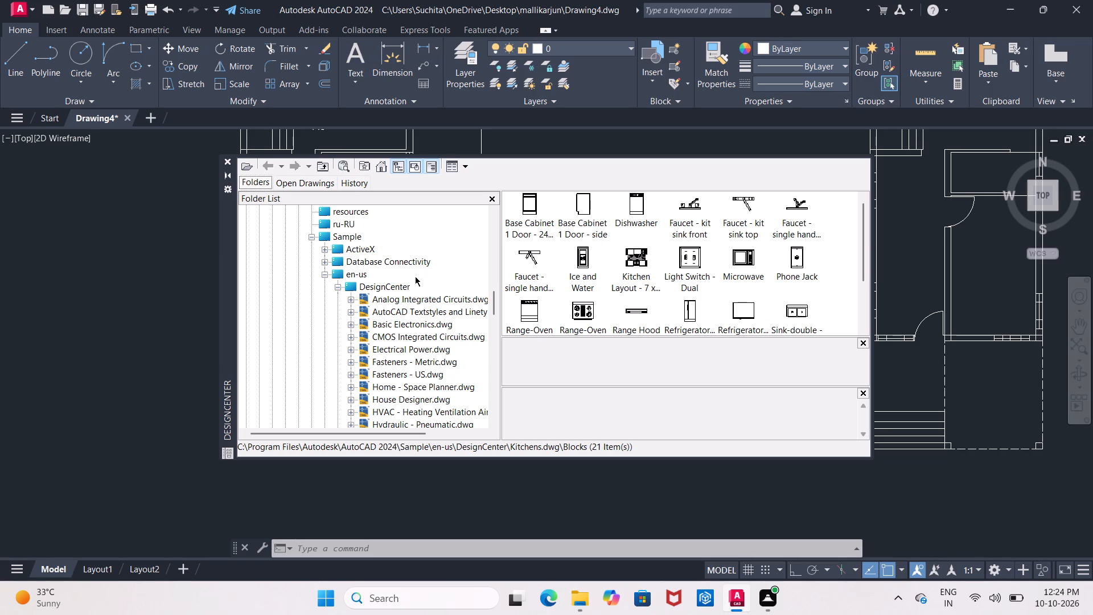
{"action": "double_click", "coordinate": [341, 272]}
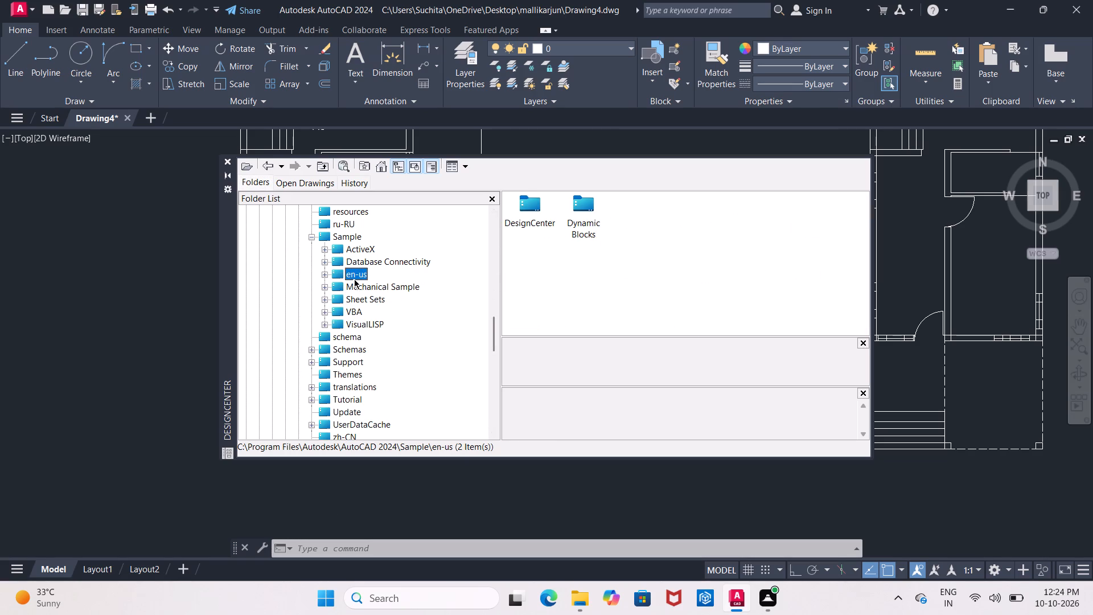
{"action": "double_click", "coordinate": [580, 211]}
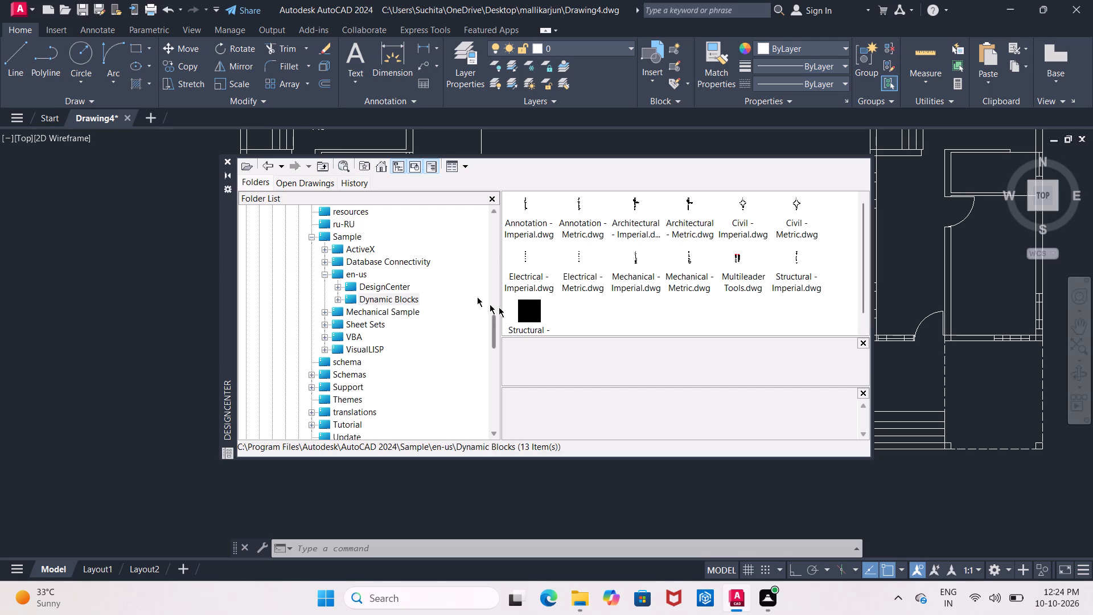
{"action": "left_click", "coordinate": [271, 166]}
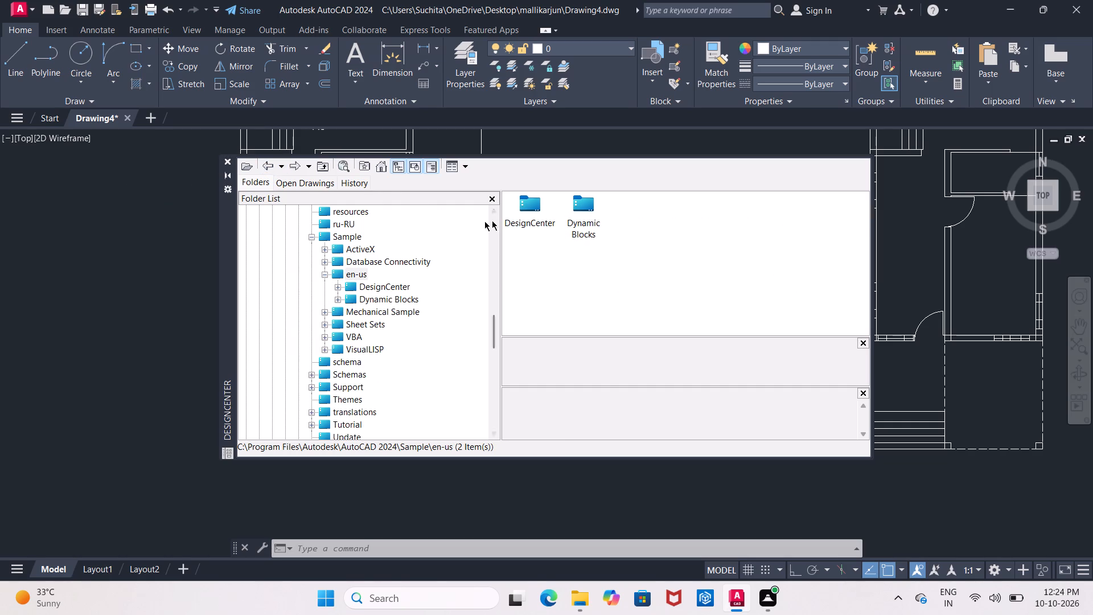
{"action": "double_click", "coordinate": [523, 214]}
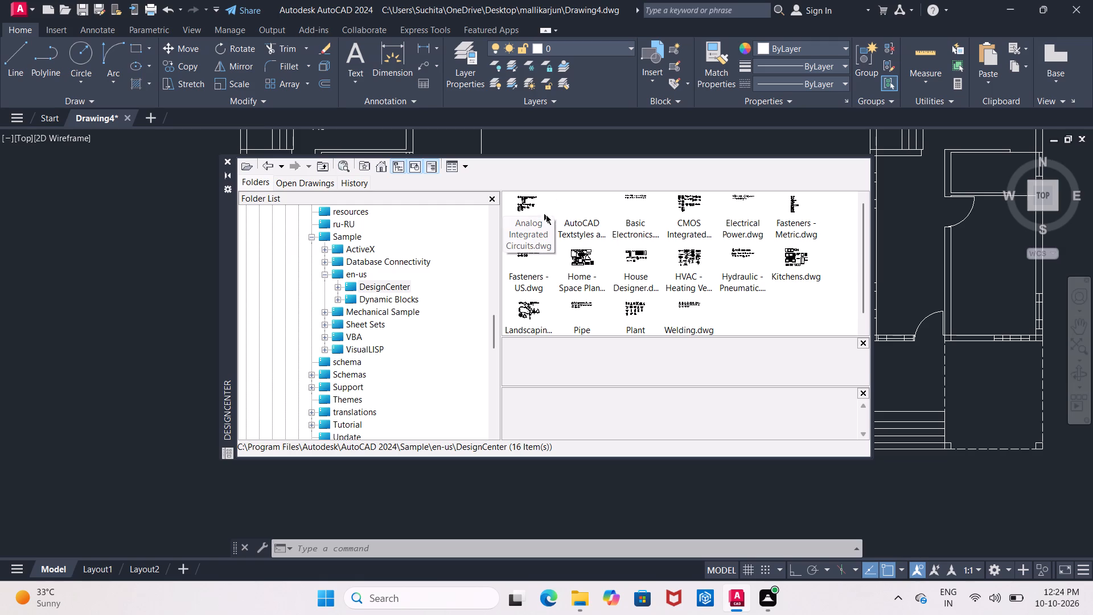
{"action": "double_click", "coordinate": [792, 262]}
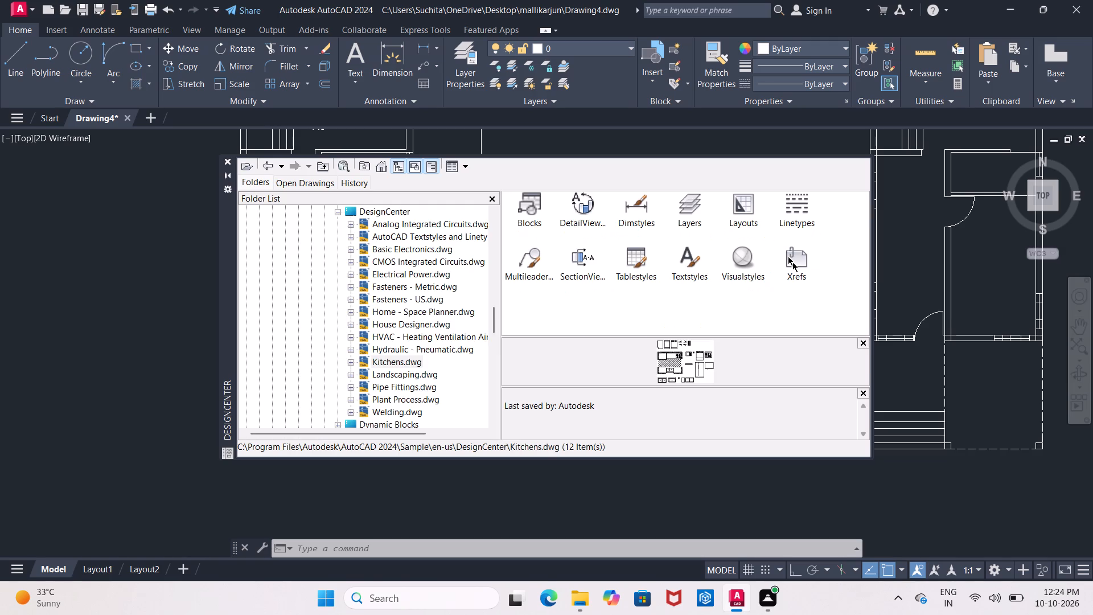
{"action": "triple_click", "coordinate": [535, 201]}
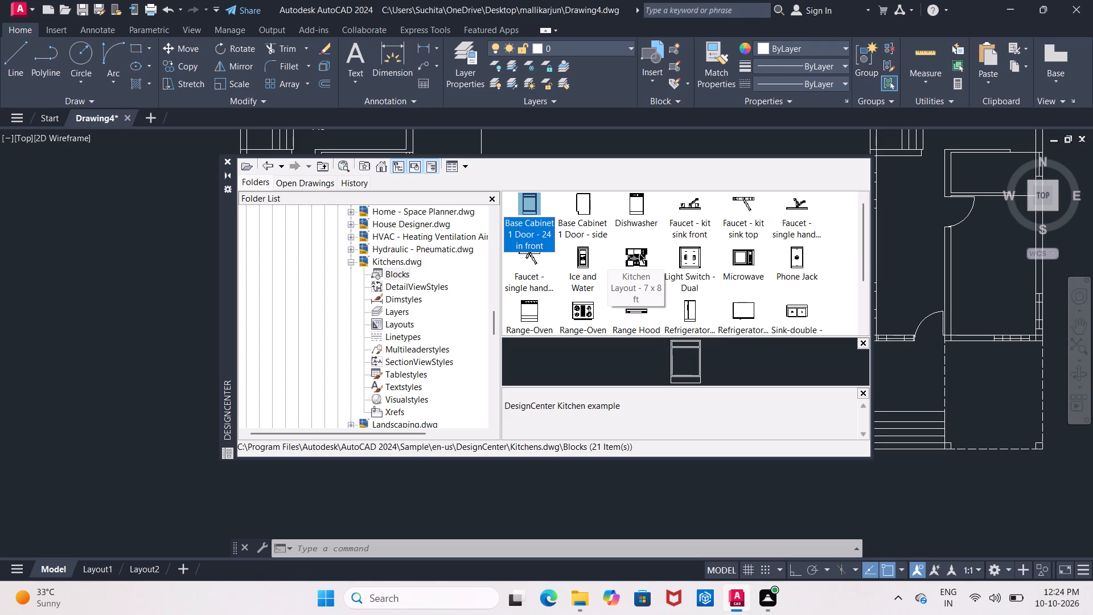
Insert the Kitchen Layout - 7 x 8 ft block in the empty space outside the labelled plan's hall wall.
{"action": "left_click_drag", "start_coordinate": [639, 253], "coordinate": [444, 313]}
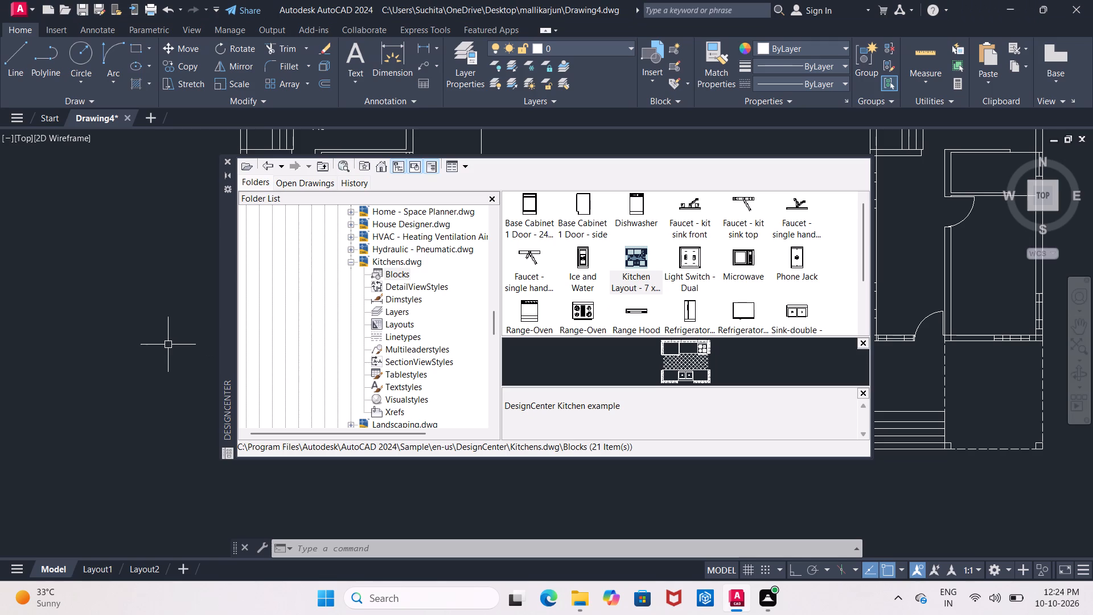
{"action": "left_click_drag", "start_coordinate": [640, 261], "coordinate": [611, 272]}
{"action": "left_click_drag", "start_coordinate": [611, 272], "coordinate": [126, 338]}
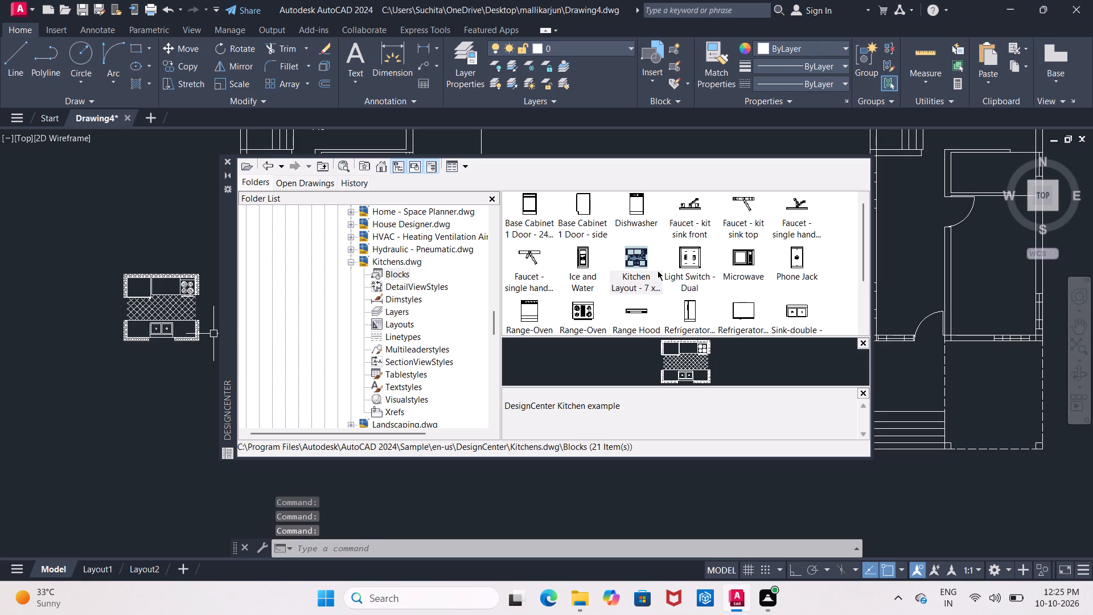
Look through the Kitchens.dwg blocks and the list of sample drawings for further fixtures and furniture.
{"action": "scroll", "coordinate": [774, 265], "scroll_direction": "down", "scroll_amount": 1}
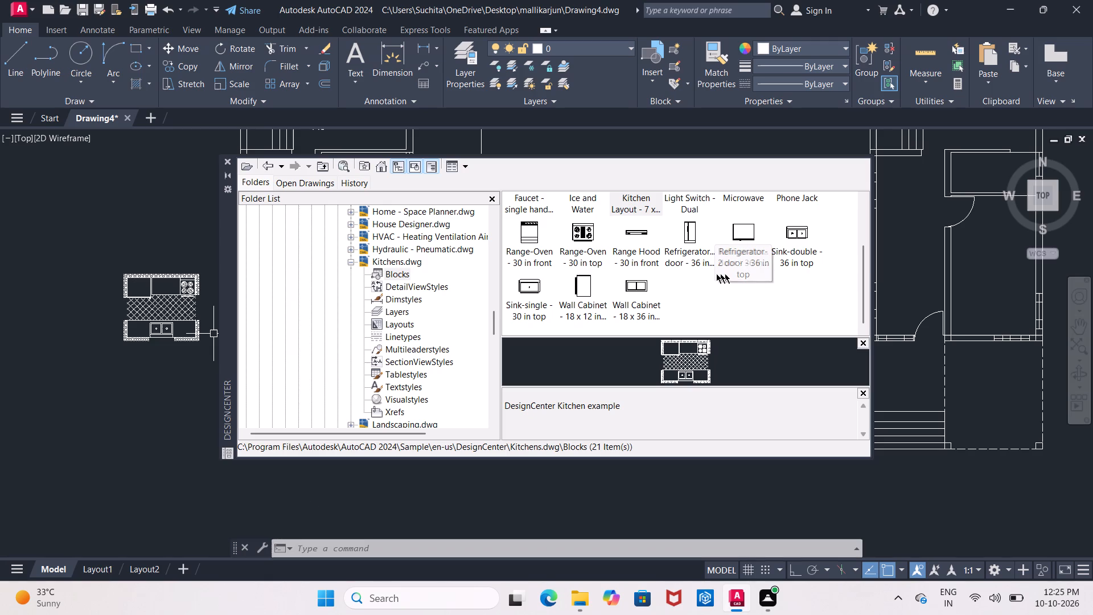
{"action": "scroll", "coordinate": [687, 280], "scroll_direction": "up", "scroll_amount": 1}
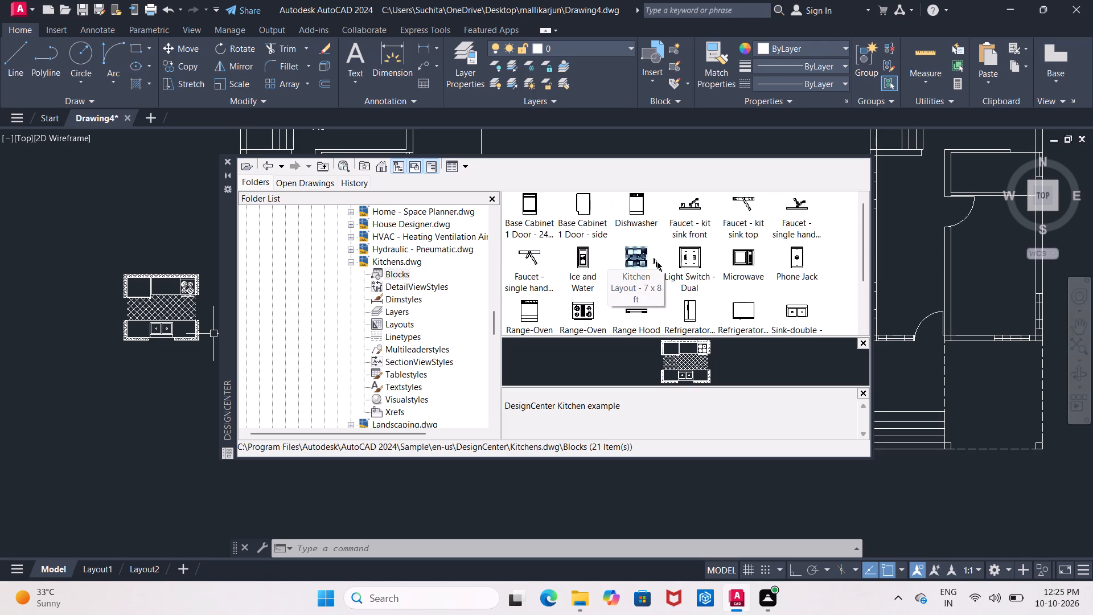
{"action": "scroll", "coordinate": [667, 266], "scroll_direction": "up", "scroll_amount": 1}
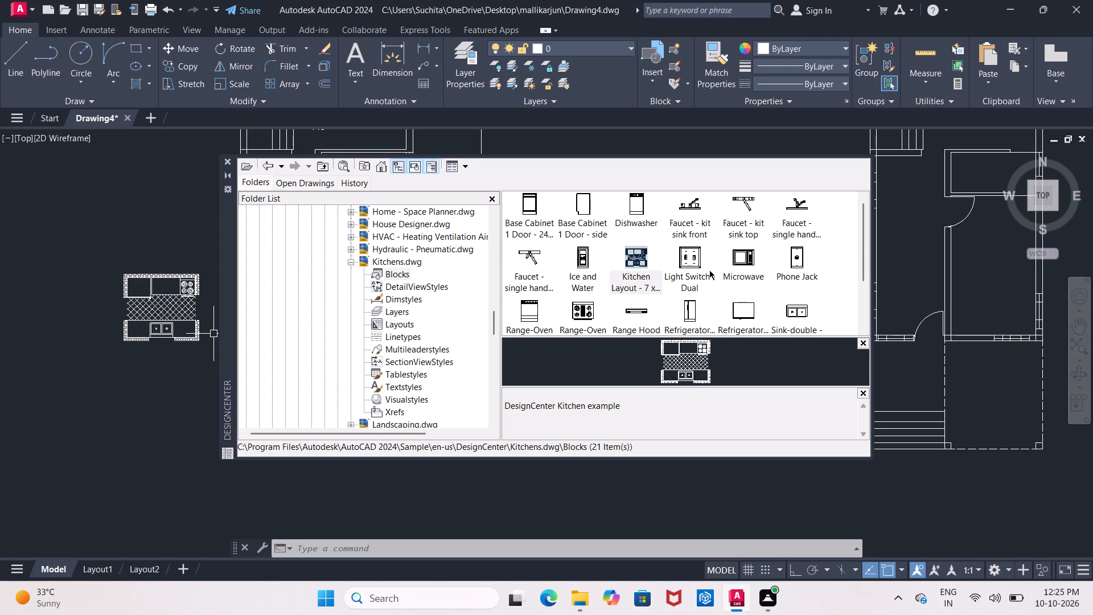
{"action": "scroll", "coordinate": [715, 274], "scroll_direction": "up", "scroll_amount": 1}
{"action": "scroll", "coordinate": [715, 274], "scroll_direction": "down", "scroll_amount": 1}
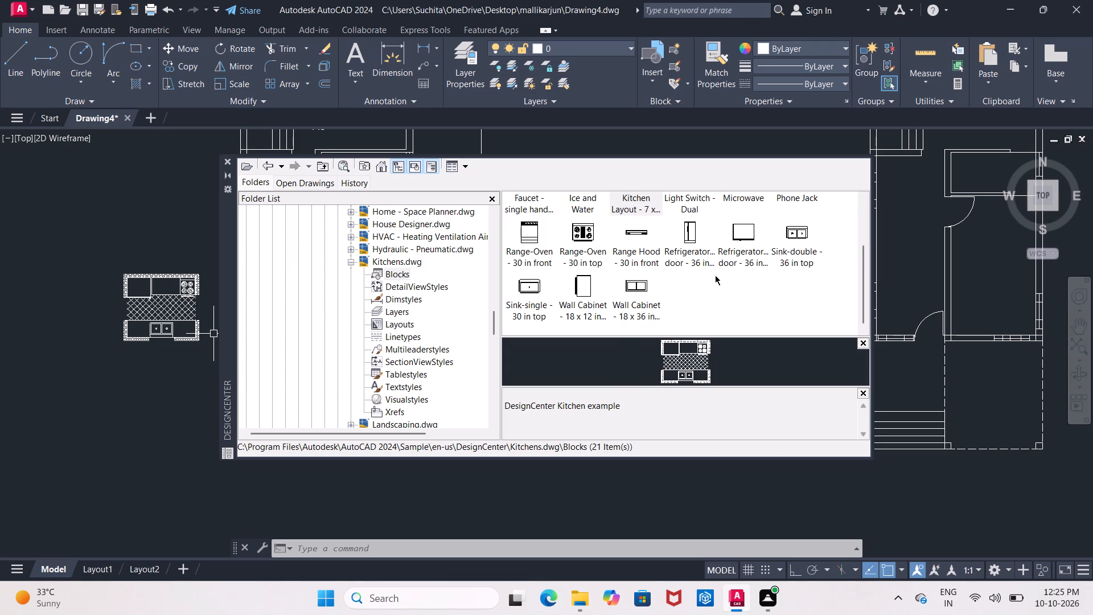
{"action": "scroll", "coordinate": [715, 275], "scroll_direction": "up", "scroll_amount": 2}
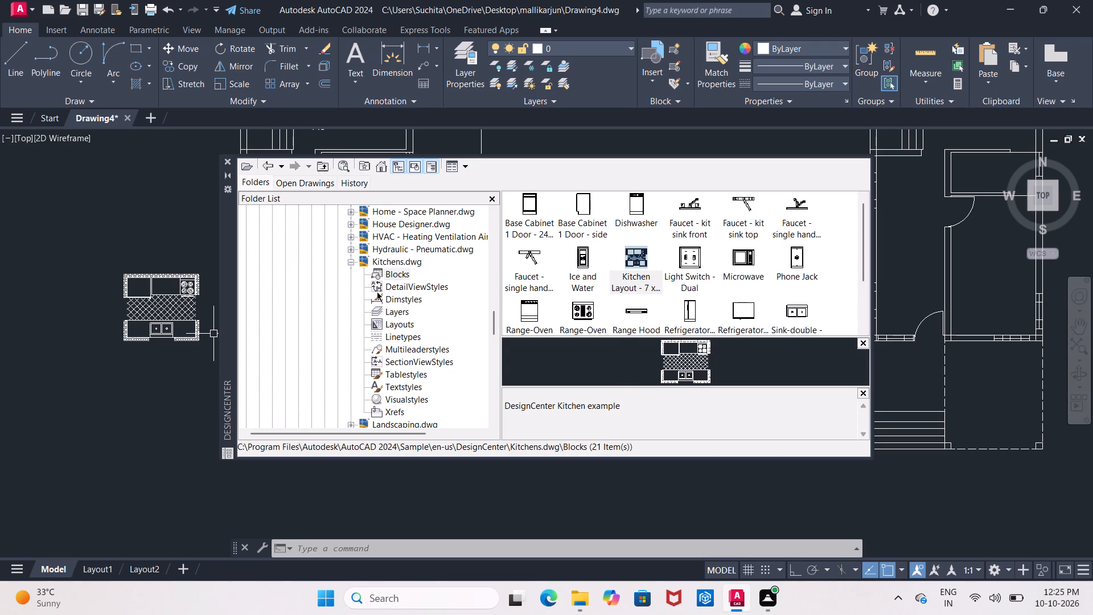
{"action": "scroll", "coordinate": [377, 292], "scroll_direction": "up", "scroll_amount": 3}
{"action": "scroll", "coordinate": [377, 292], "scroll_direction": "down", "scroll_amount": 1}
{"action": "scroll", "coordinate": [377, 292], "scroll_direction": "up", "scroll_amount": 2}
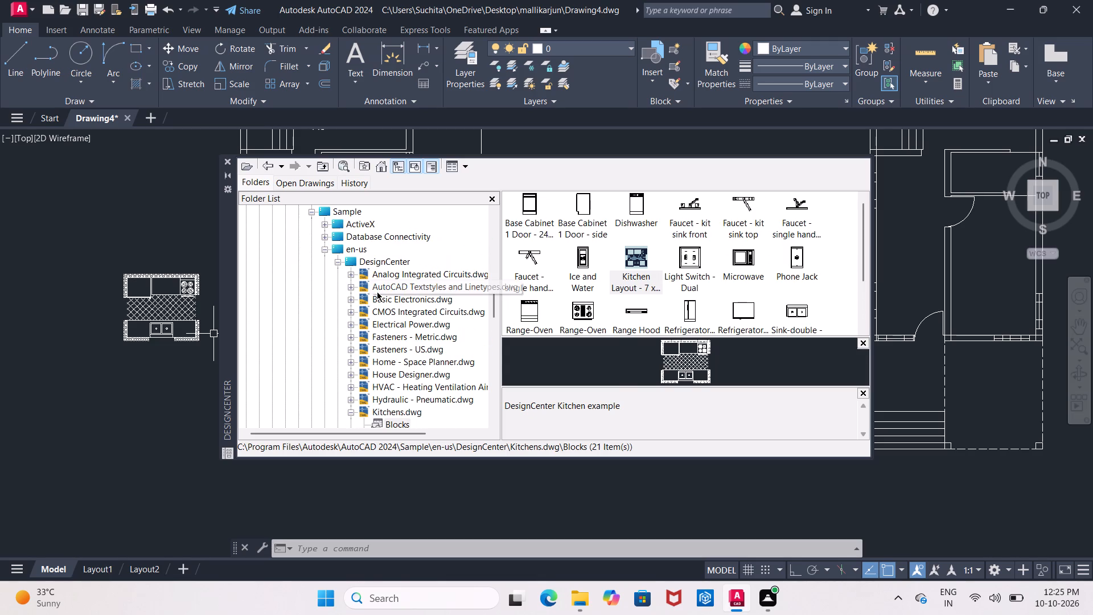
{"action": "scroll", "coordinate": [377, 292], "scroll_direction": "down", "scroll_amount": 1}
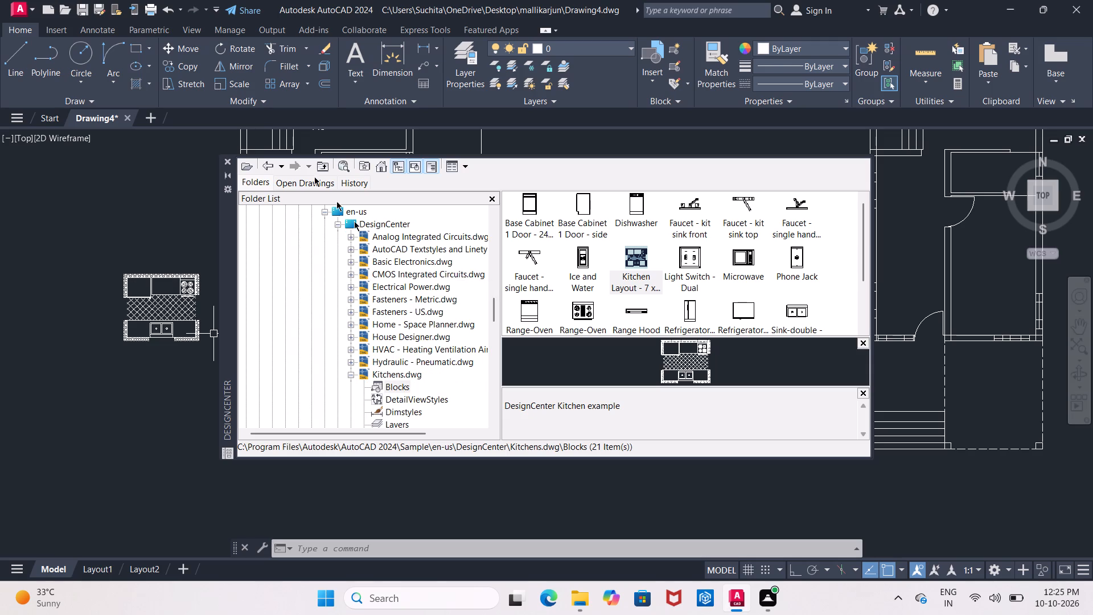
Return to the DesignCenter sample folder and show the blocks of Home - Space Planner.dwg.
{"action": "left_click", "coordinate": [272, 169]}
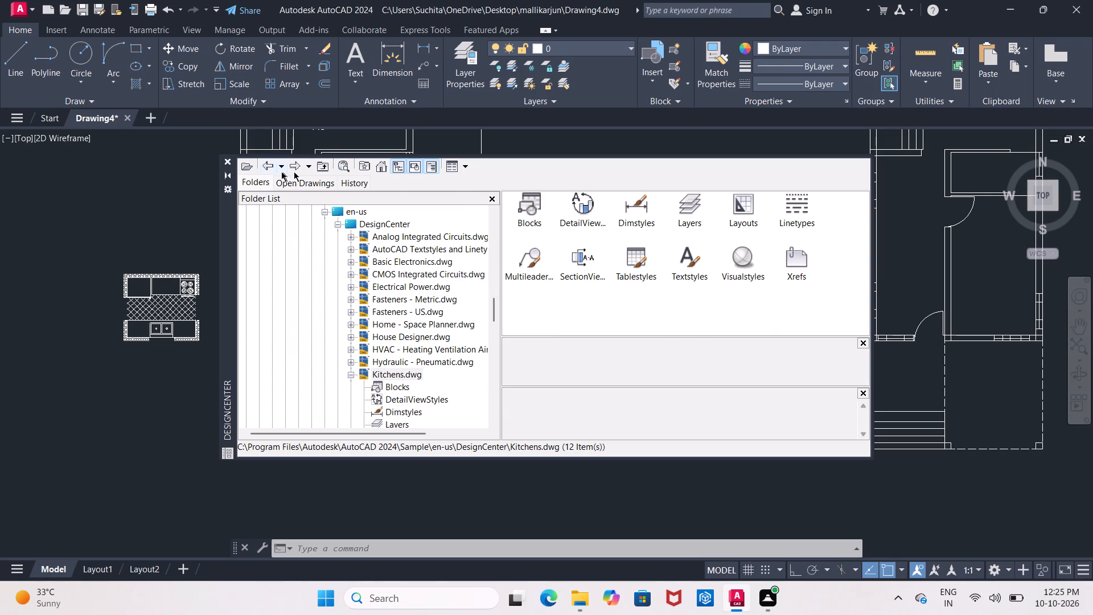
{"action": "left_click", "coordinate": [265, 166]}
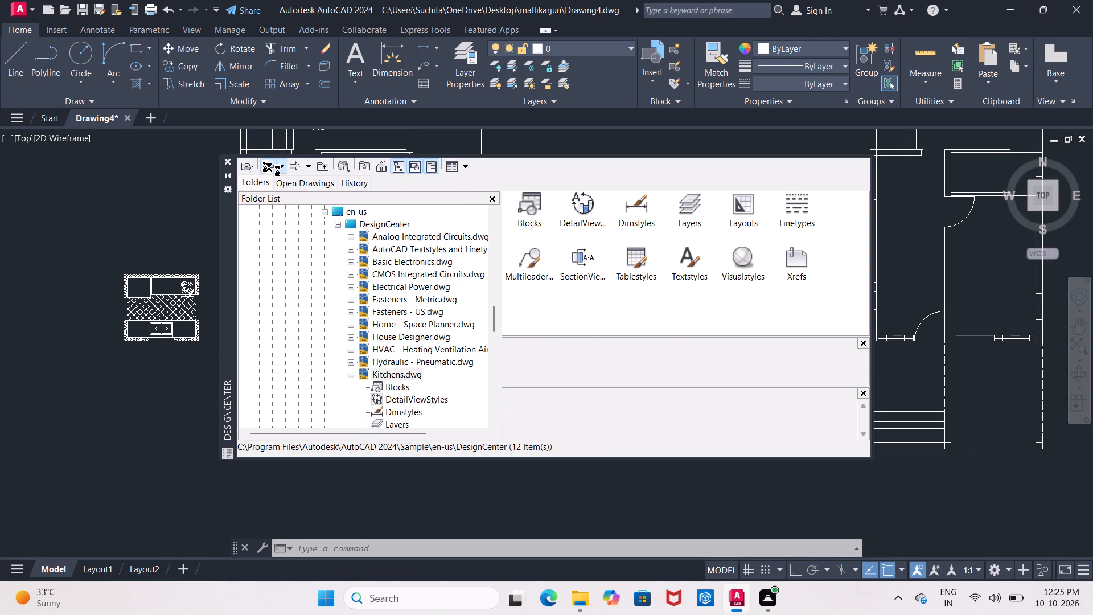
{"action": "scroll", "coordinate": [773, 250], "scroll_direction": "up", "scroll_amount": 1}
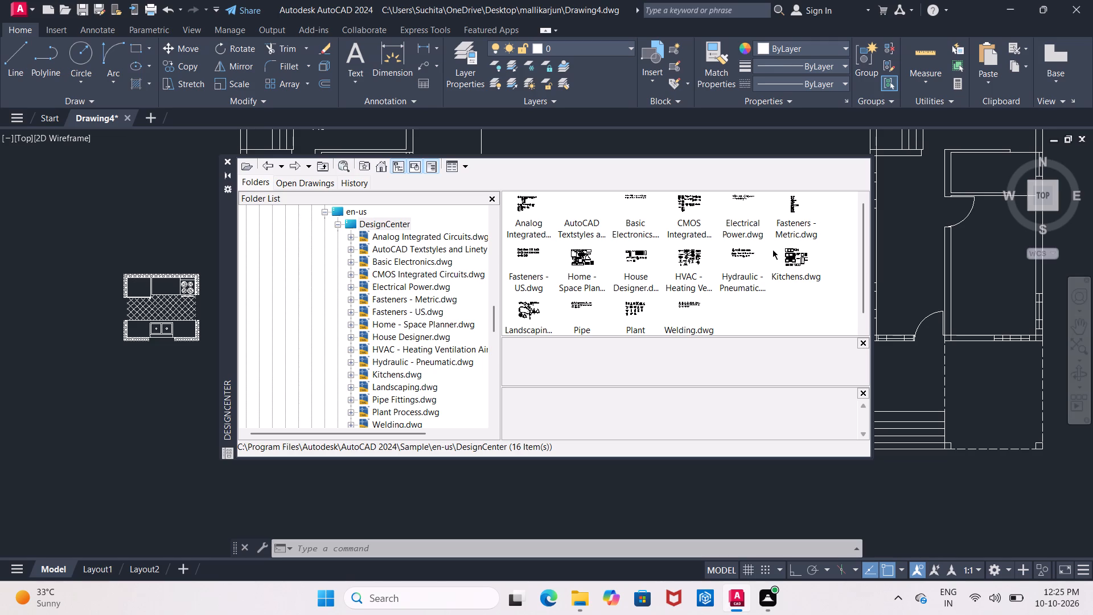
{"action": "scroll", "coordinate": [770, 246], "scroll_direction": "up", "scroll_amount": 2}
{"action": "double_click", "coordinate": [583, 258]}
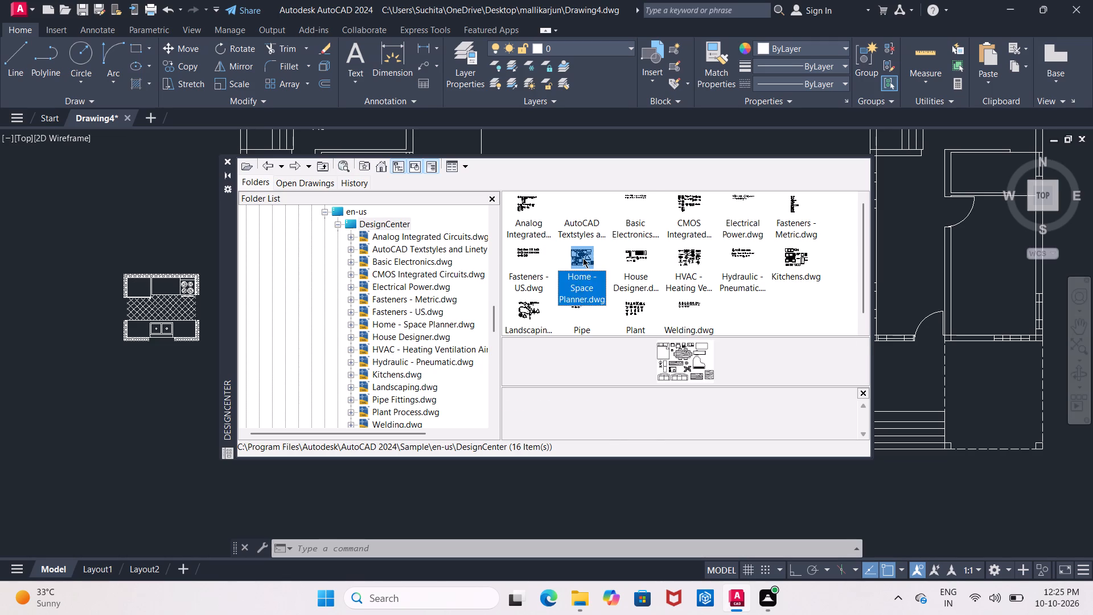
{"action": "double_click", "coordinate": [534, 212]}
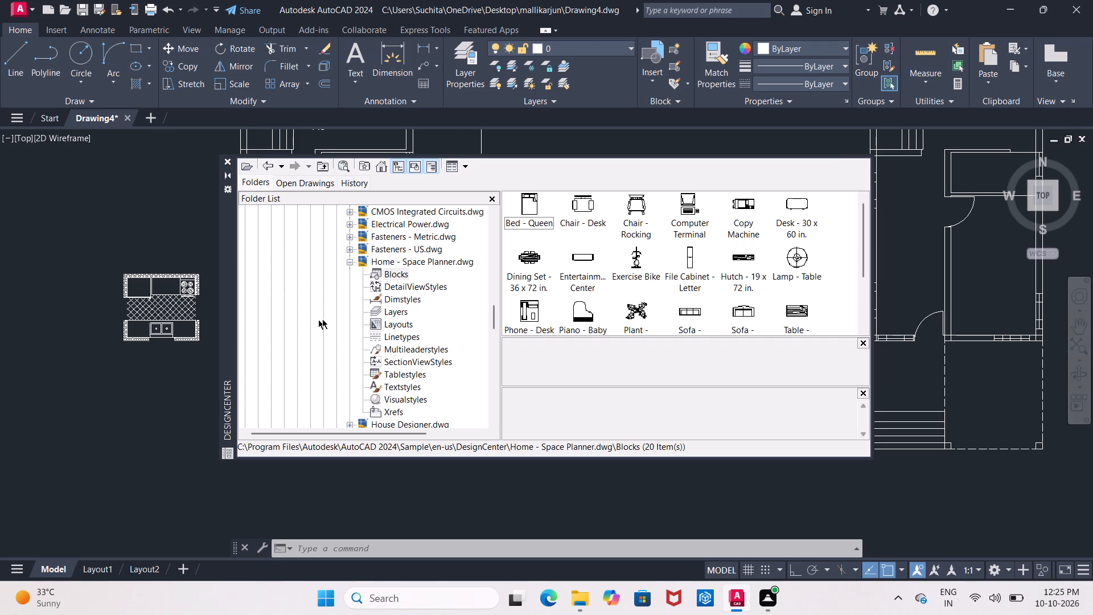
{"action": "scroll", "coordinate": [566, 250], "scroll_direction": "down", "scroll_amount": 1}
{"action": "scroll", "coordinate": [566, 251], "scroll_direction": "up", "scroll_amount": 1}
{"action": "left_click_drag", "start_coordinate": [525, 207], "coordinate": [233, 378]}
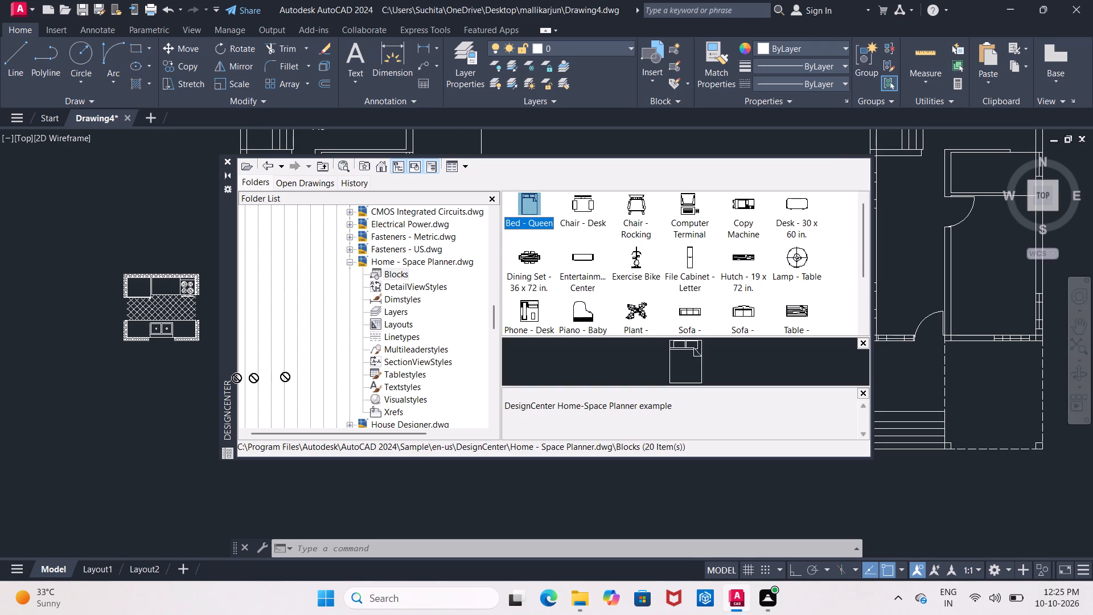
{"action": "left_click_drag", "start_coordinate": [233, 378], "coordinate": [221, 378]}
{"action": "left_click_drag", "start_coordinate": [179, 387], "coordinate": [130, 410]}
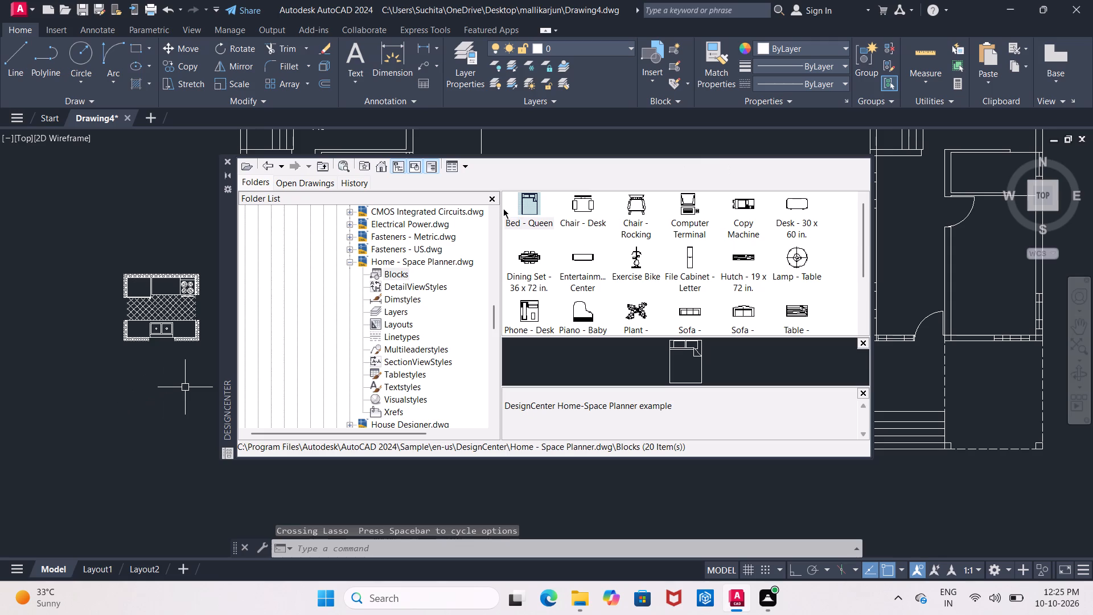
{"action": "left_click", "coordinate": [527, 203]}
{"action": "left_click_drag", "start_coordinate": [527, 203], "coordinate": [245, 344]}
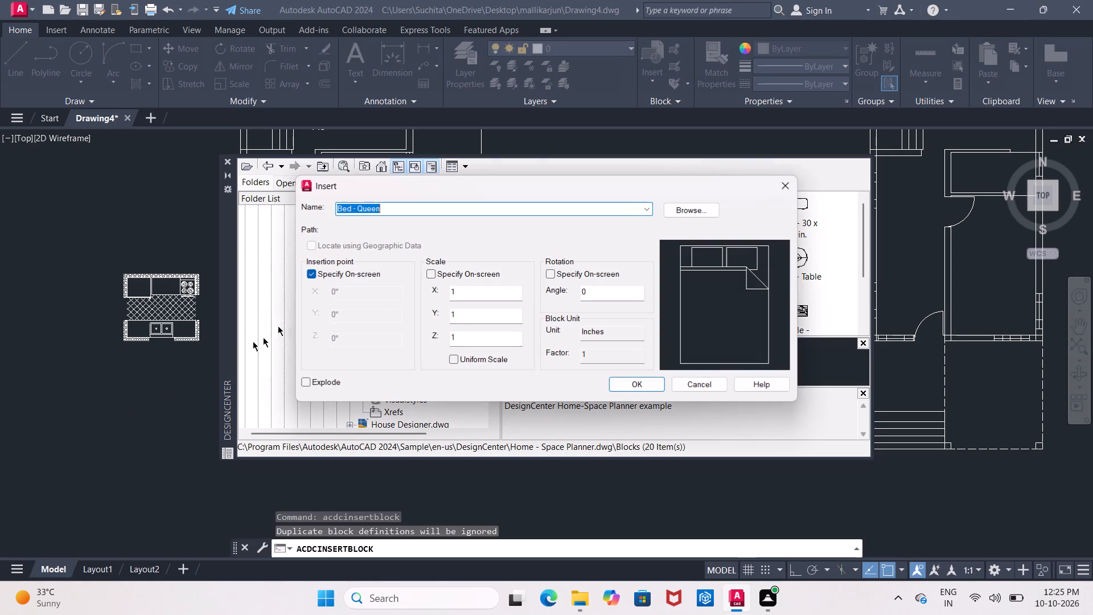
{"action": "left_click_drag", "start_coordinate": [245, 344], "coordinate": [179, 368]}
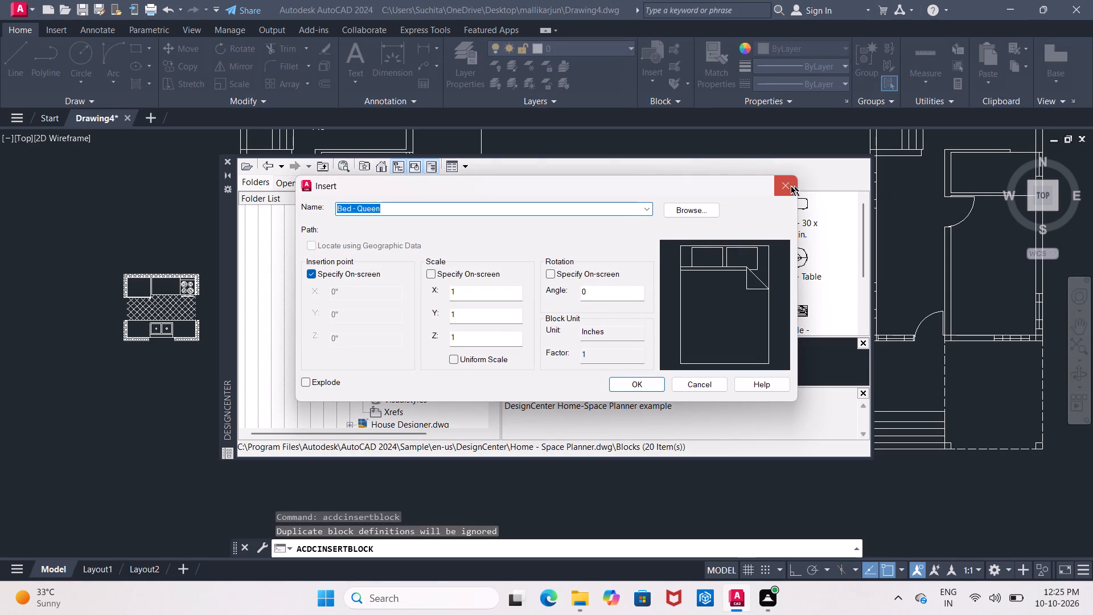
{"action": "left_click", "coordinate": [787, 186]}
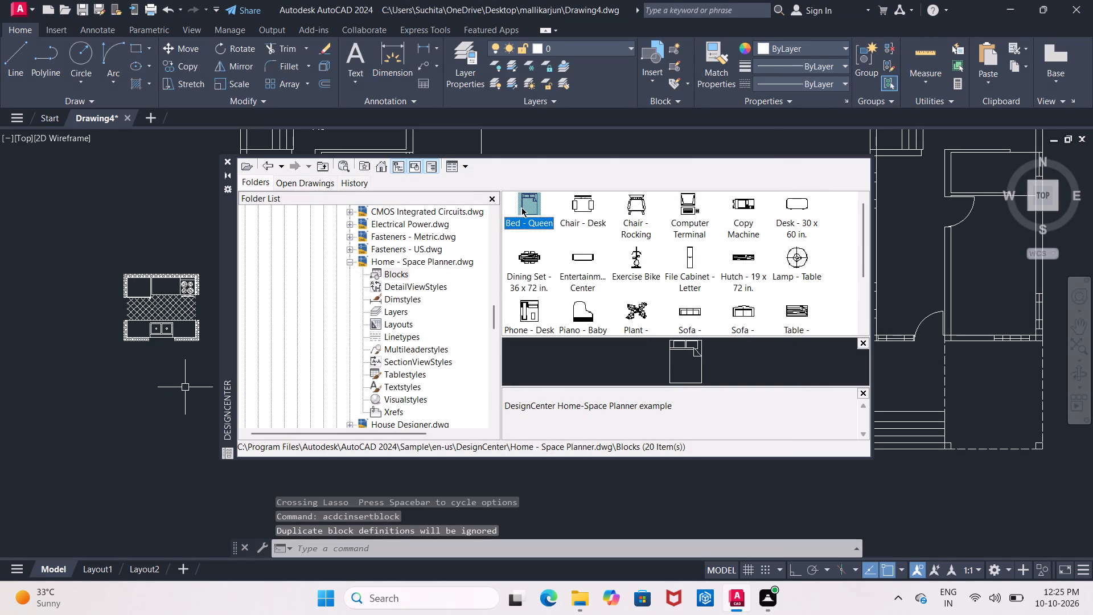
Insert the Bed - Queen block in the empty space below the inserted kitchen layout.
{"action": "left_click_drag", "start_coordinate": [528, 207], "coordinate": [171, 389]}
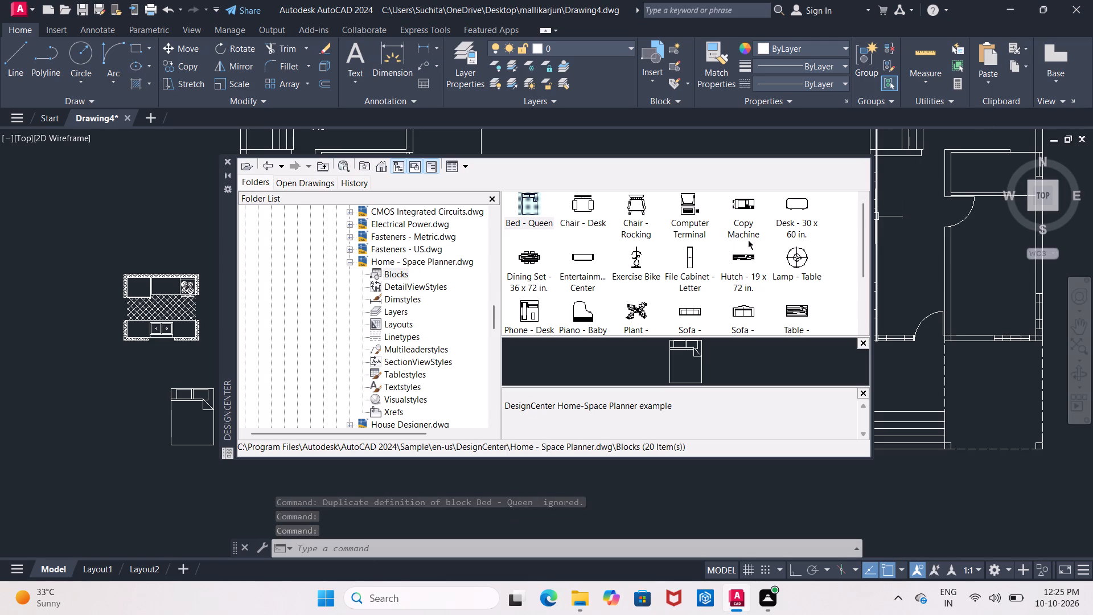
Insert the Lamp - Table block in the empty space between the kitchen layout and the queen bed, off to the outer side.
{"action": "scroll", "coordinate": [748, 240], "scroll_direction": "down", "scroll_amount": 1}
{"action": "scroll", "coordinate": [748, 240], "scroll_direction": "up", "scroll_amount": 1}
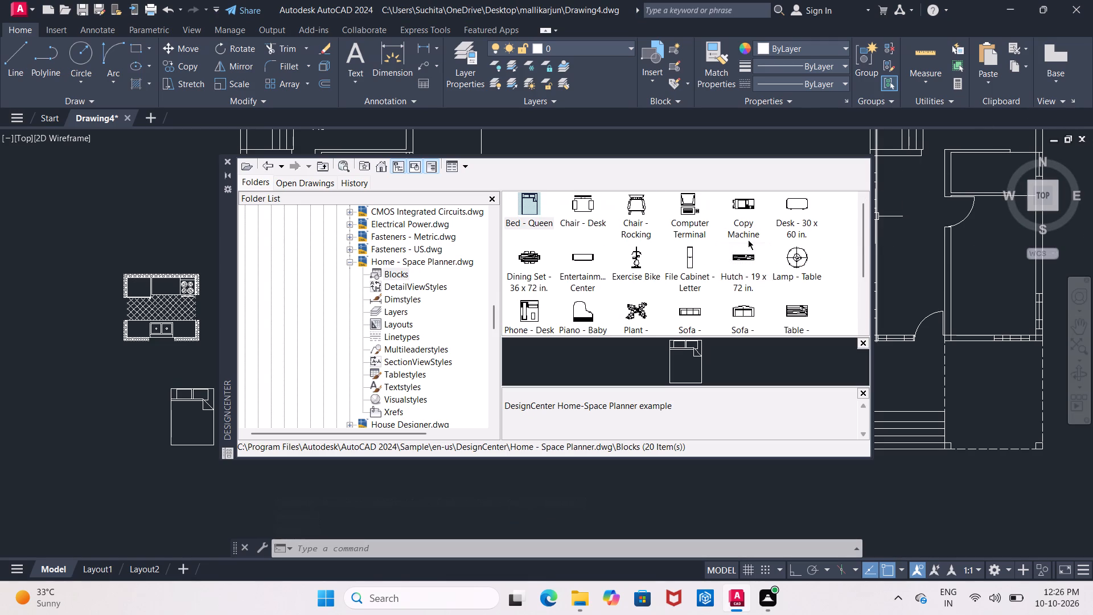
{"action": "left_click", "coordinate": [798, 252]}
{"action": "left_click_drag", "start_coordinate": [798, 252], "coordinate": [478, 304]}
{"action": "left_click", "coordinate": [322, 317]}
{"action": "left_click_drag", "start_coordinate": [302, 321], "coordinate": [248, 339]}
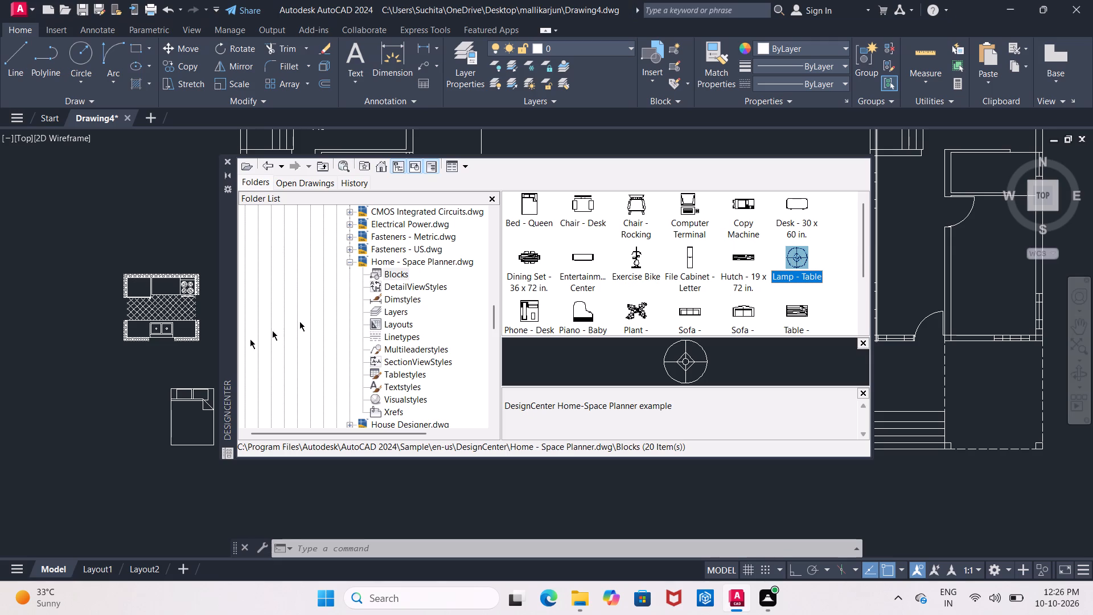
{"action": "left_click_drag", "start_coordinate": [248, 339], "coordinate": [150, 395]}
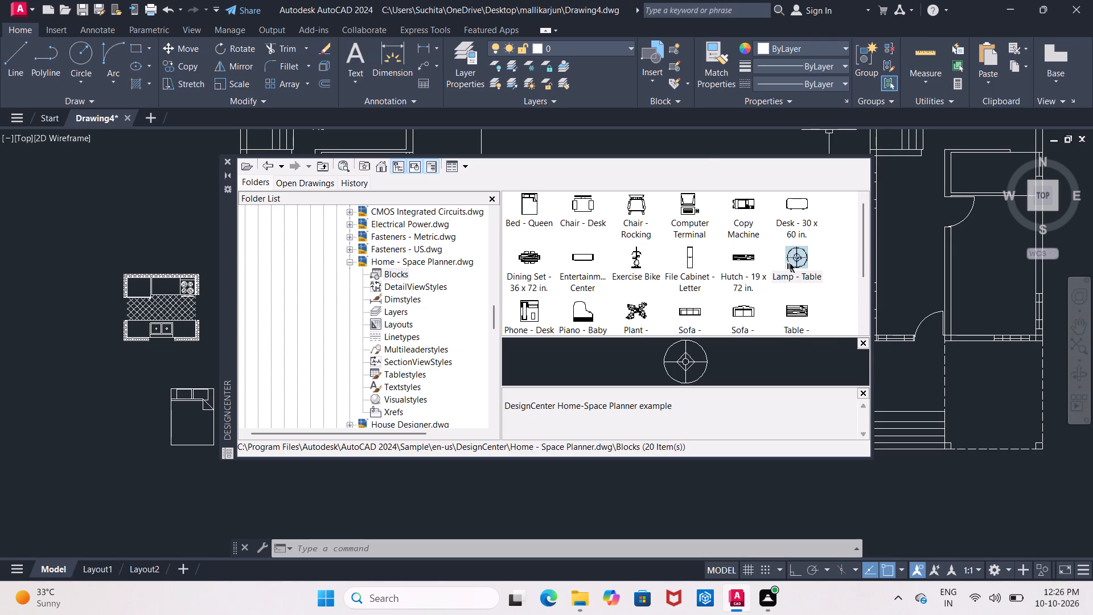
{"action": "left_click_drag", "start_coordinate": [794, 263], "coordinate": [89, 376]}
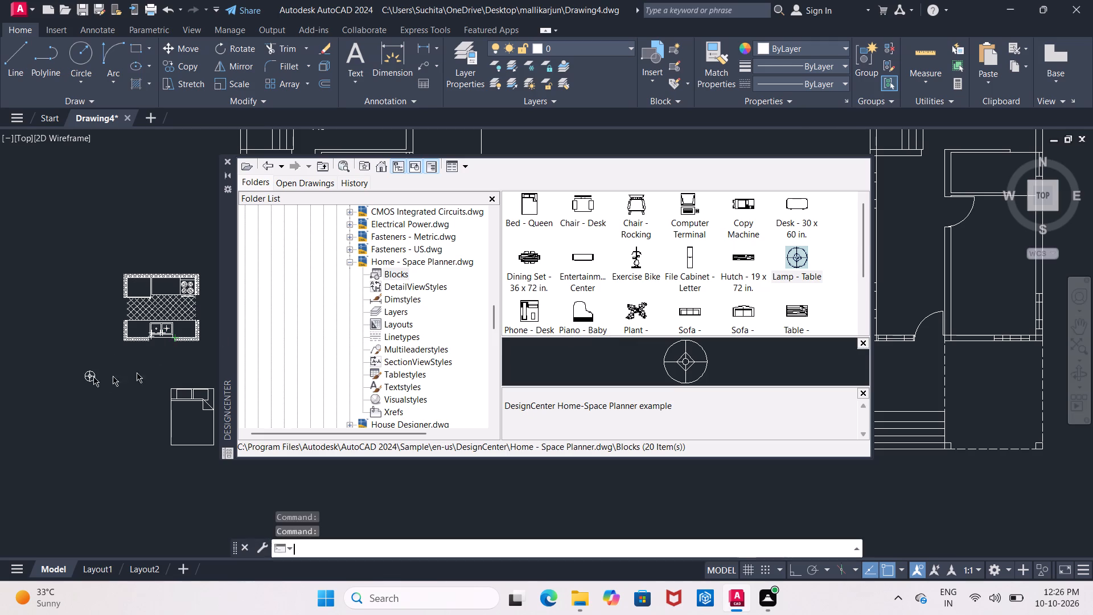
Return to the DesignCenter sample folder and look through the blocks of Fasteners - Metric.dwg.
{"action": "scroll", "coordinate": [642, 278], "scroll_direction": "down", "scroll_amount": 1}
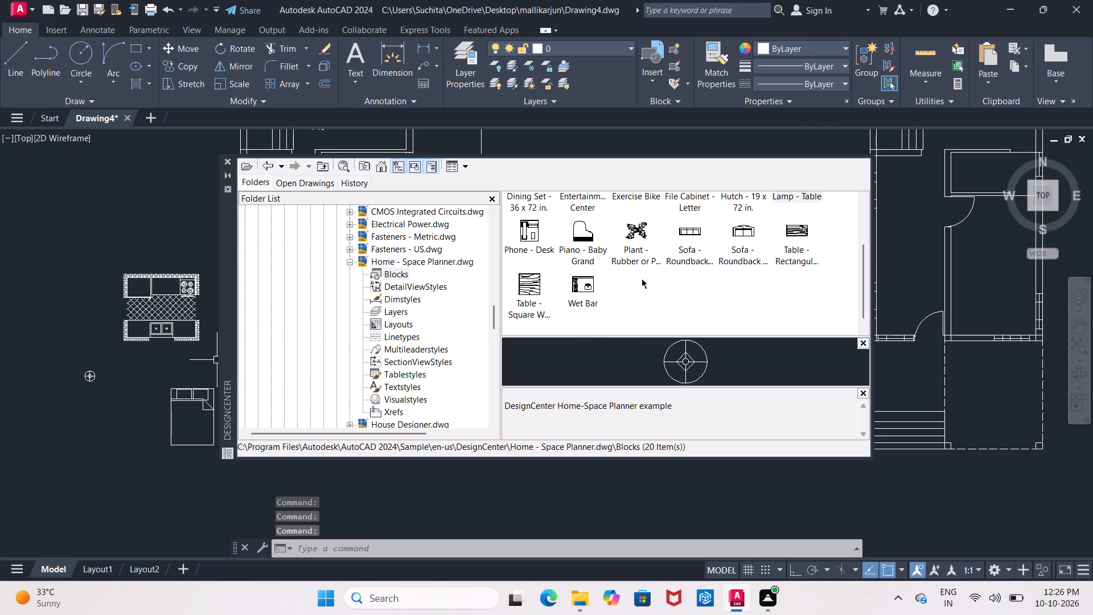
{"action": "scroll", "coordinate": [642, 278], "scroll_direction": "up", "scroll_amount": 3}
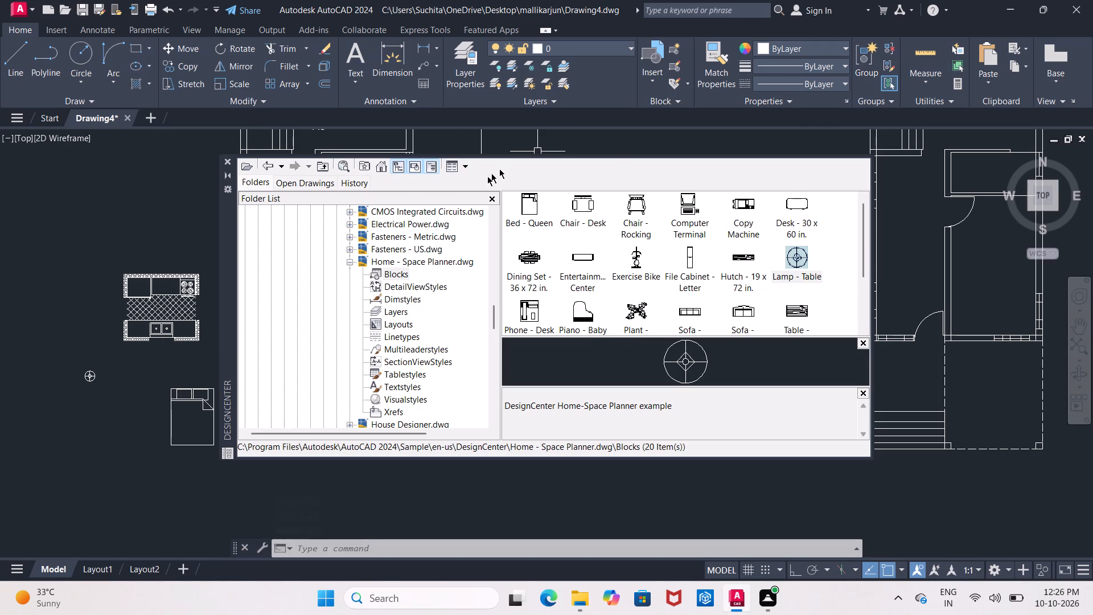
{"action": "left_click", "coordinate": [264, 166]}
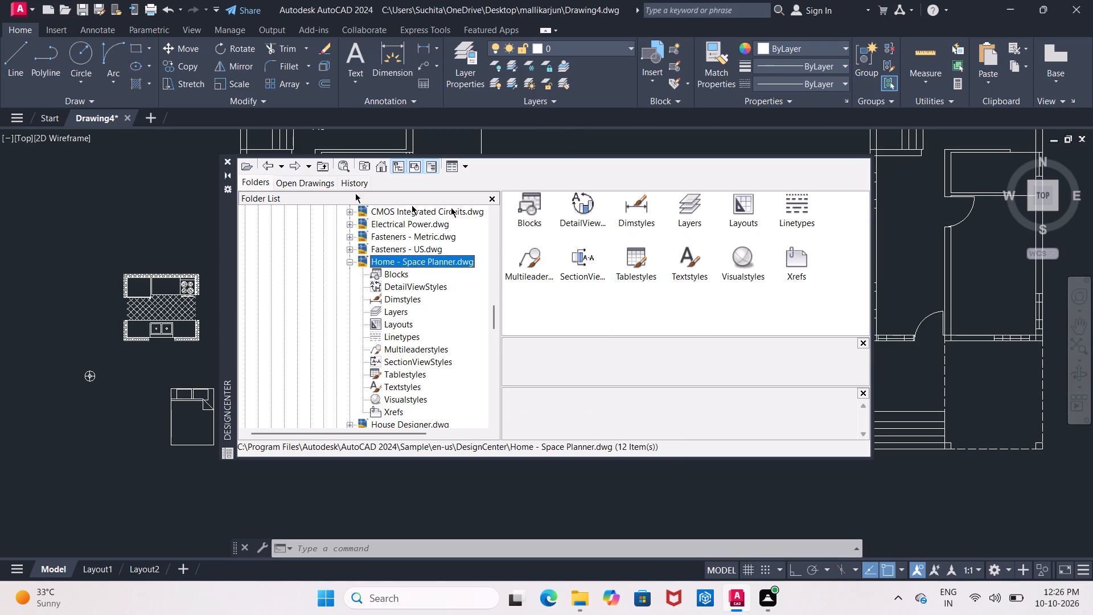
{"action": "left_click", "coordinate": [270, 174]}
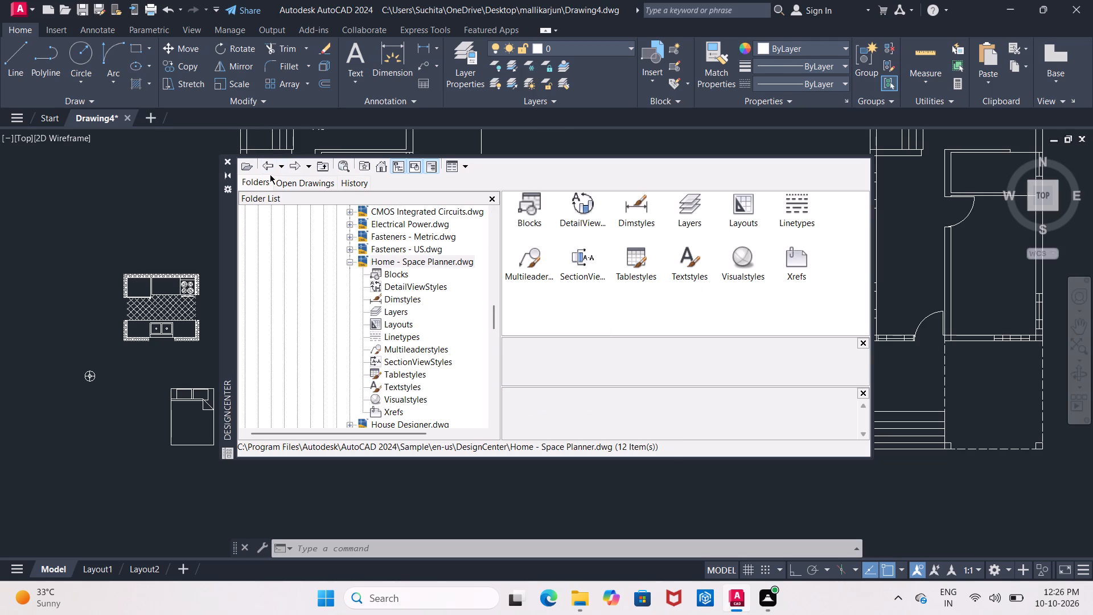
{"action": "left_click", "coordinate": [268, 168]}
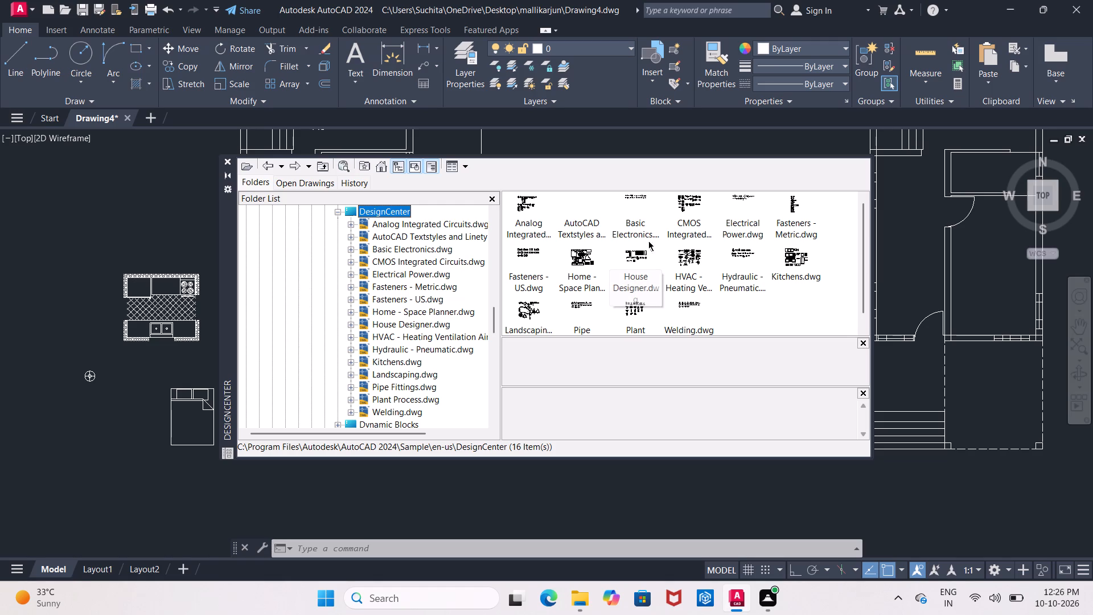
{"action": "double_click", "coordinate": [794, 220]}
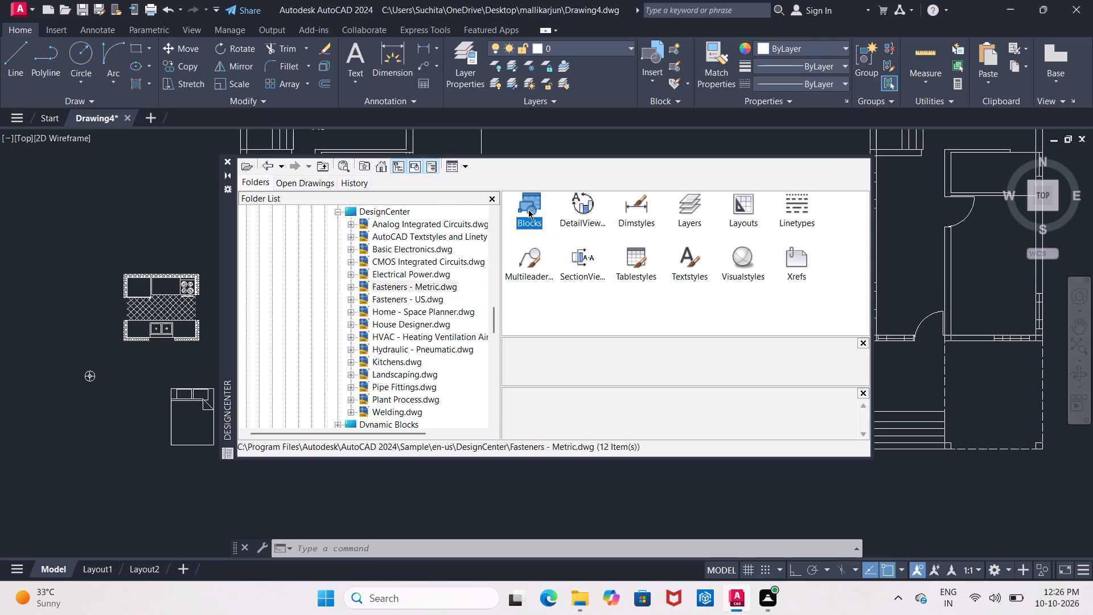
{"action": "double_click", "coordinate": [528, 210]}
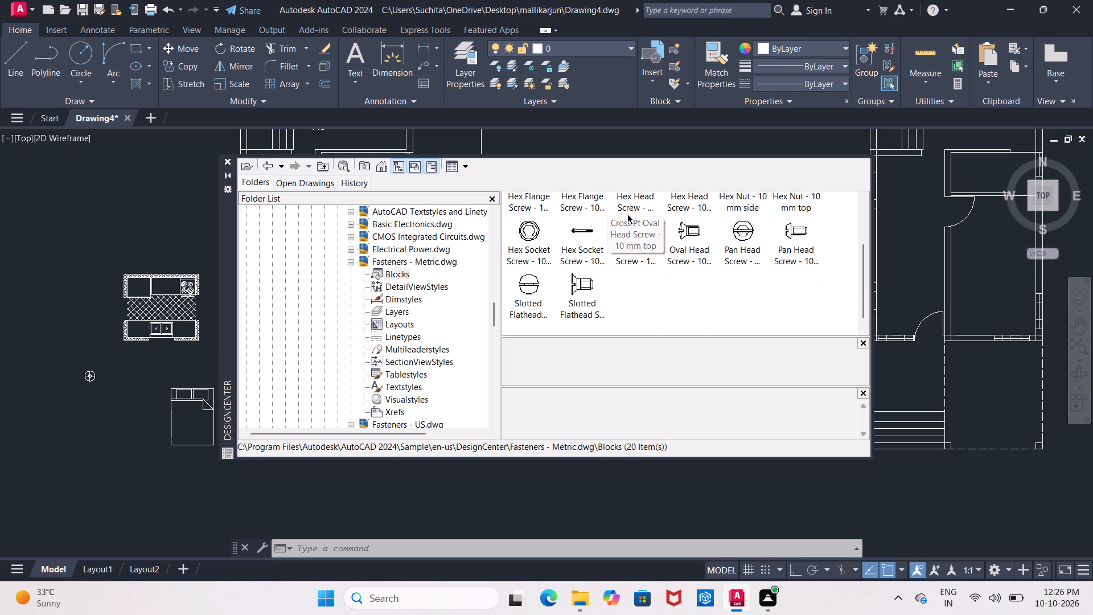
{"action": "scroll", "coordinate": [627, 214], "scroll_direction": "down", "scroll_amount": 1}
{"action": "scroll", "coordinate": [627, 214], "scroll_direction": "up", "scroll_amount": 1}
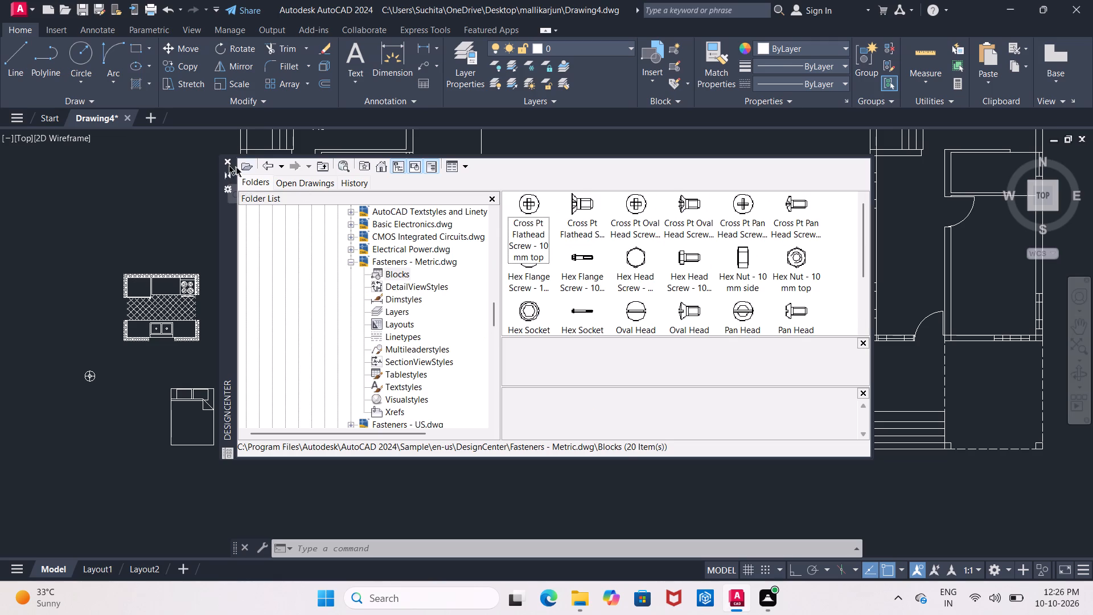
Go back to the sample folder and look through the blocks of HVAC - Heating Ventilation Air Conditioning.dwg.
{"action": "left_click", "coordinate": [262, 170]}
{"action": "left_click", "coordinate": [262, 170]}
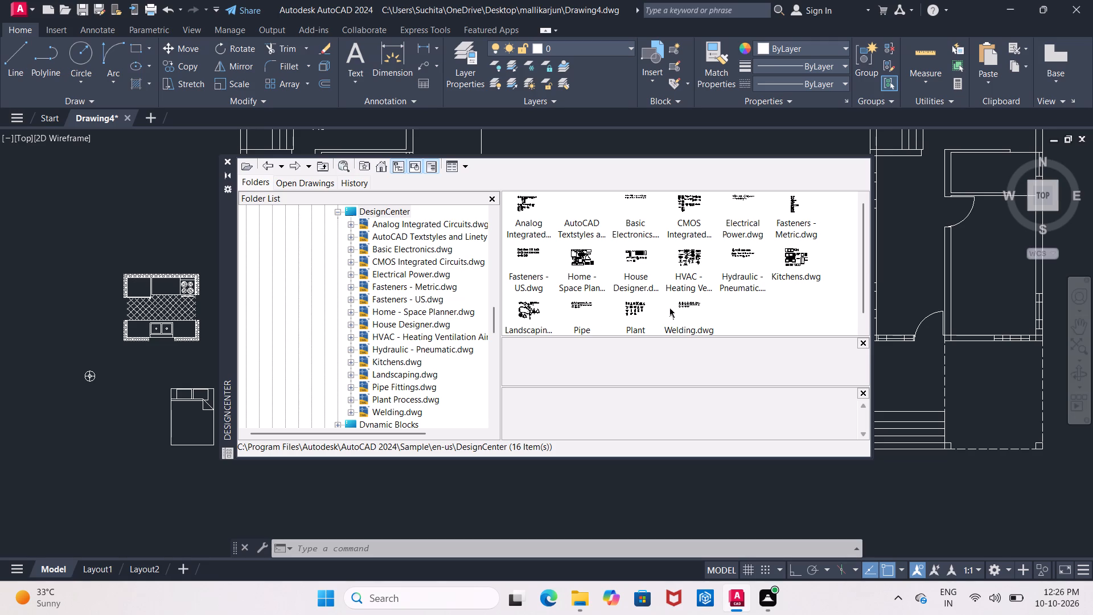
{"action": "double_click", "coordinate": [691, 260]}
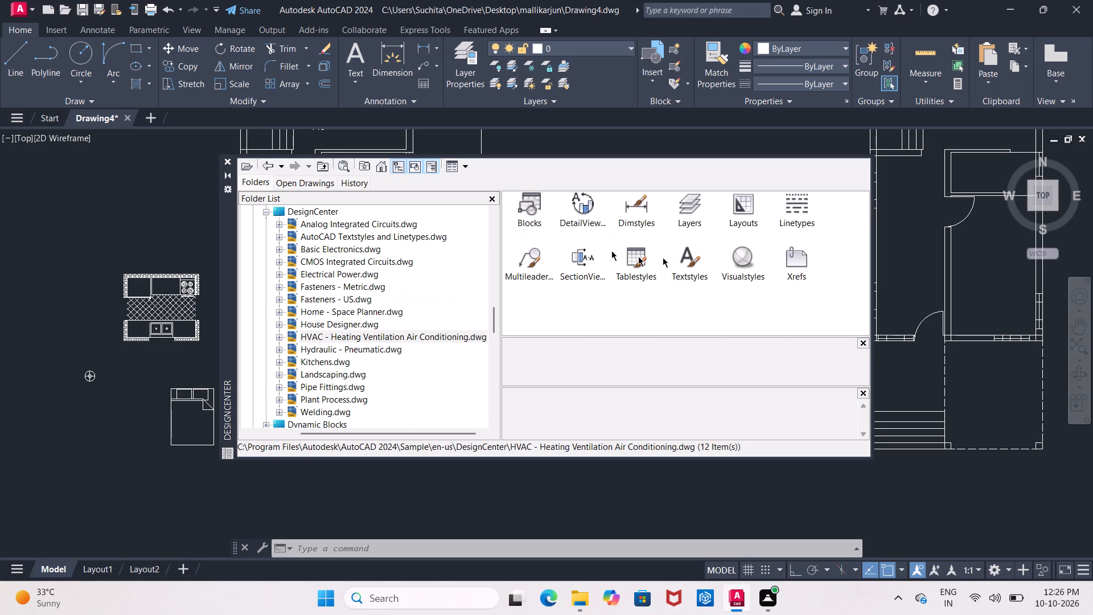
{"action": "double_click", "coordinate": [523, 207]}
{"action": "scroll", "coordinate": [589, 227], "scroll_direction": "down", "scroll_amount": 1}
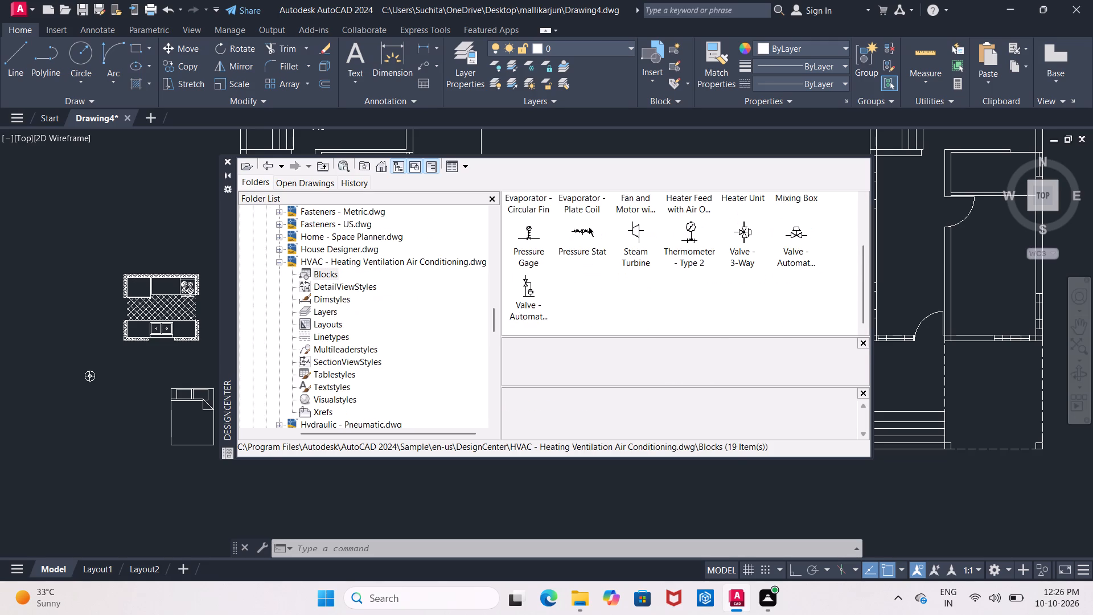
{"action": "scroll", "coordinate": [589, 227], "scroll_direction": "up", "scroll_amount": 1}
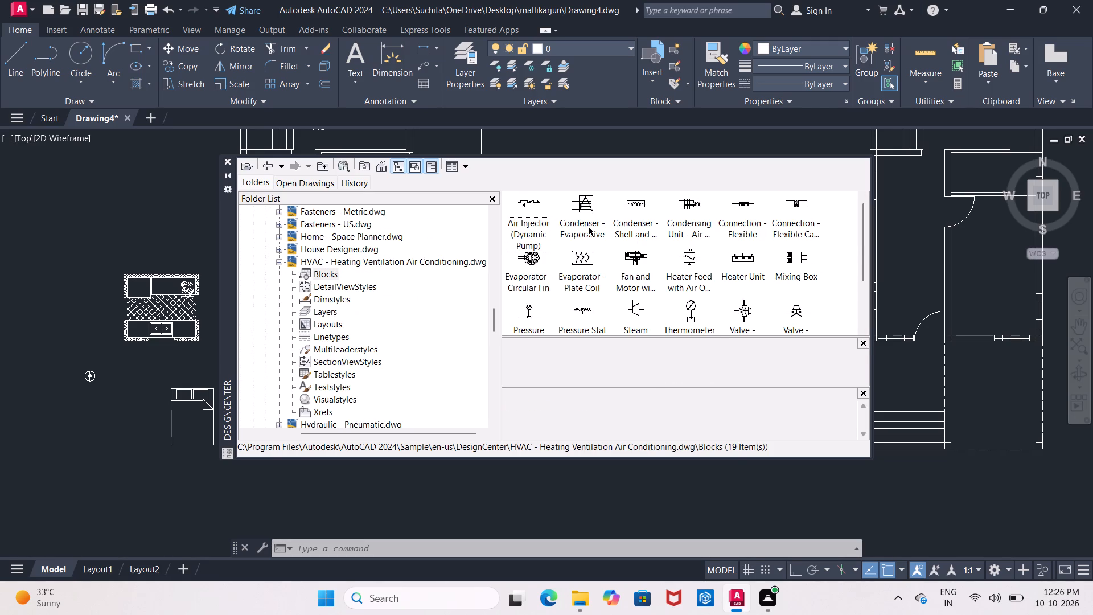
Insert the Toilet - top block from House Designer.dwg in the empty space above the kitchen layout.
{"action": "left_click", "coordinate": [262, 169]}
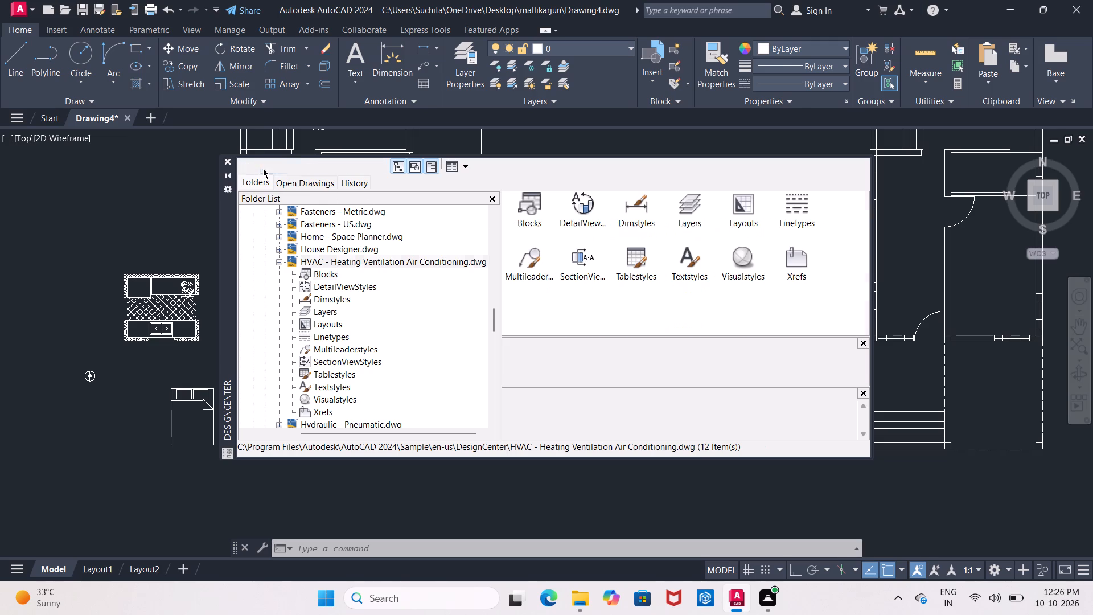
{"action": "left_click", "coordinate": [269, 167]}
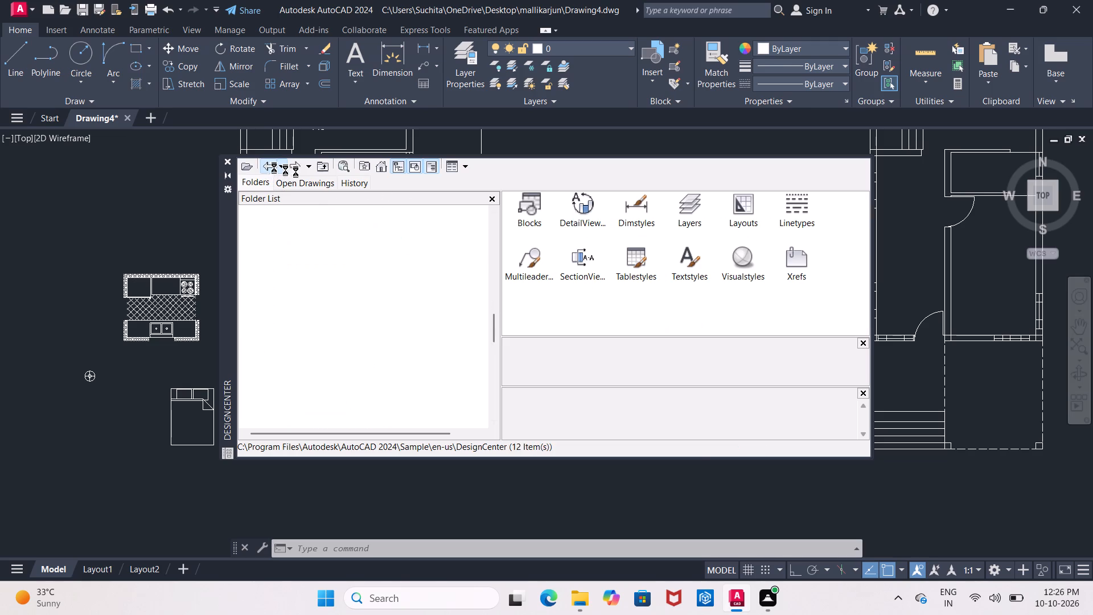
{"action": "scroll", "coordinate": [621, 259], "scroll_direction": "up", "scroll_amount": 2}
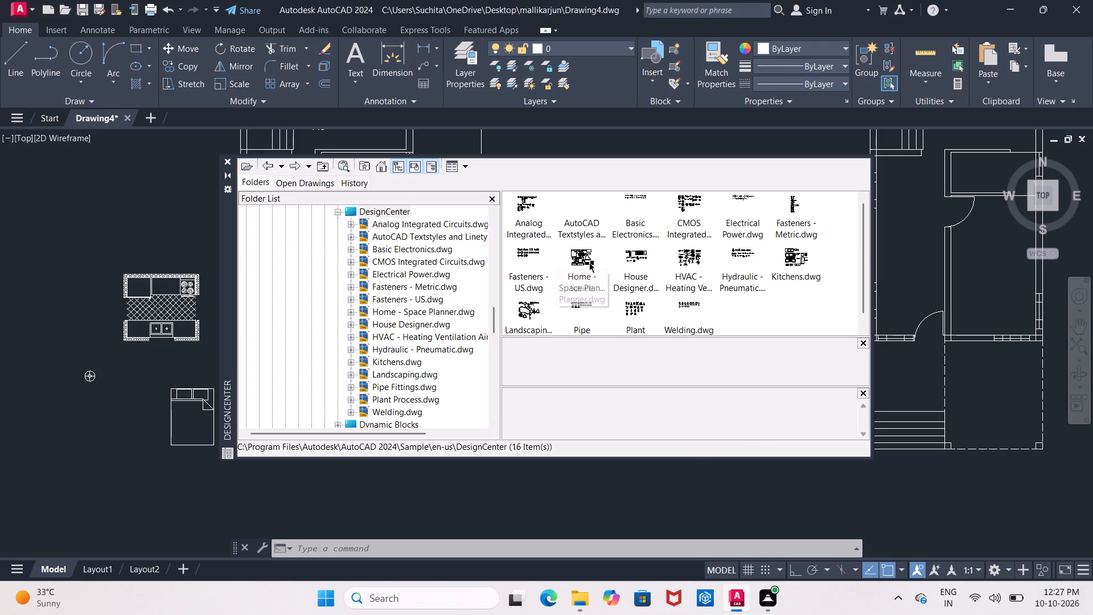
{"action": "double_click", "coordinate": [645, 263]}
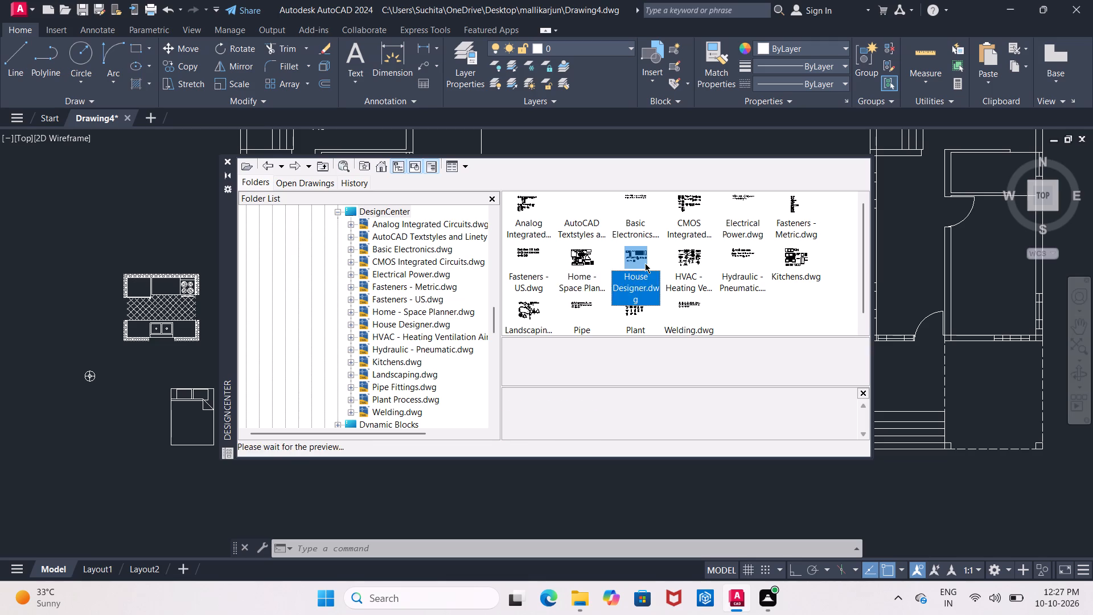
{"action": "double_click", "coordinate": [539, 206]}
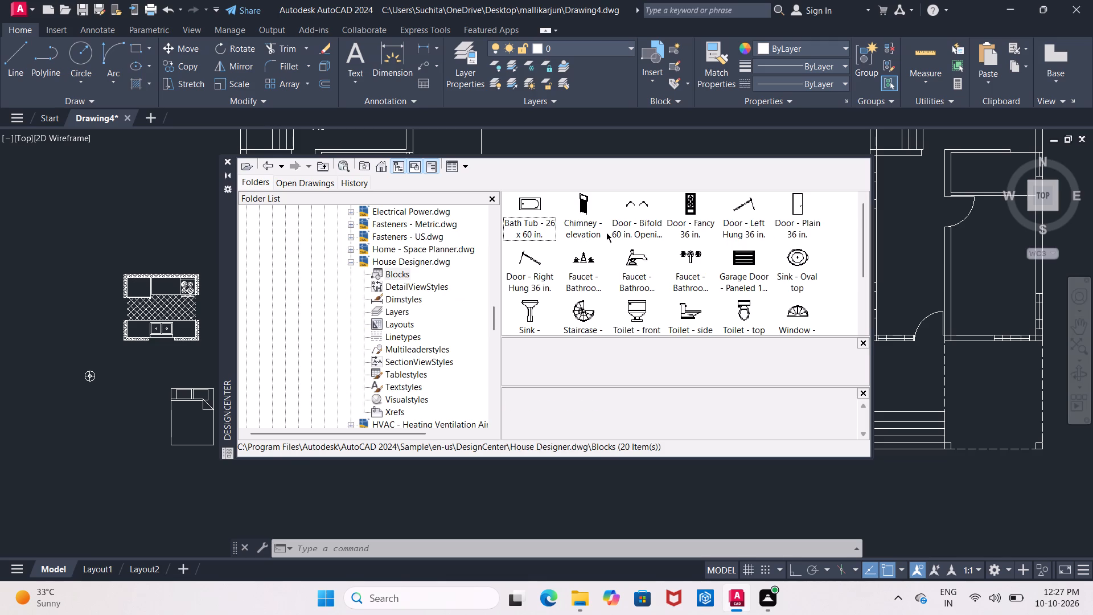
{"action": "scroll", "coordinate": [606, 232], "scroll_direction": "down", "scroll_amount": 1}
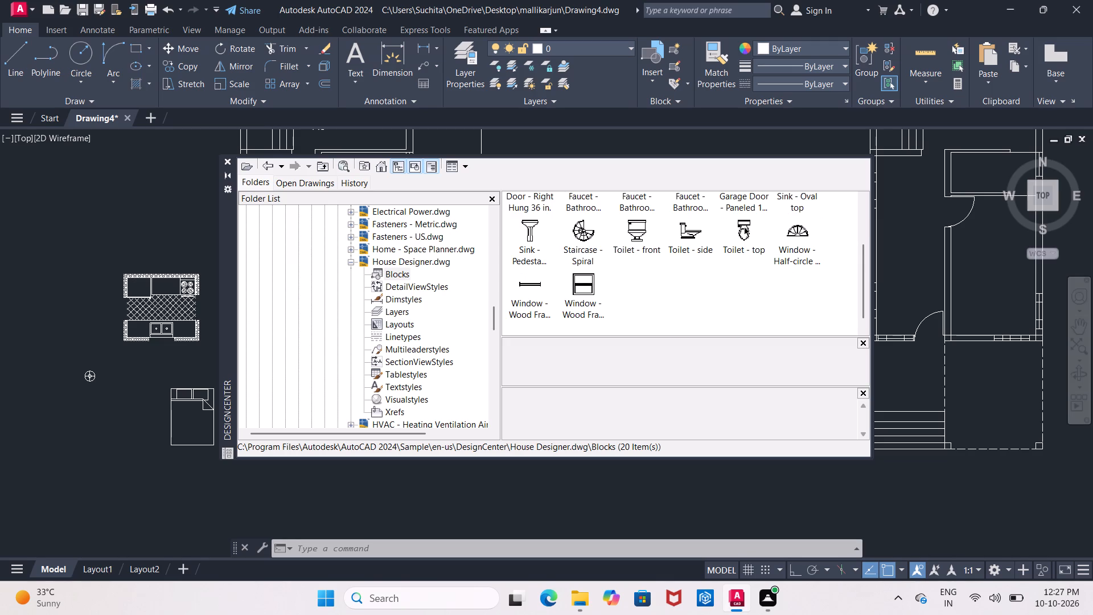
{"action": "left_click_drag", "start_coordinate": [744, 227], "coordinate": [109, 189]}
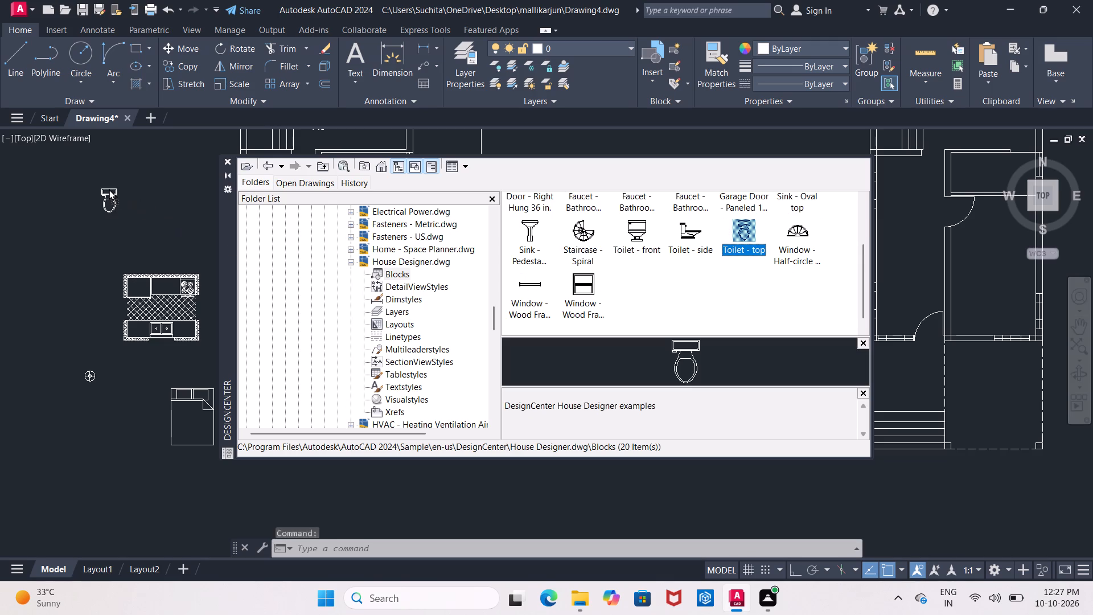
{"action": "left_click_drag", "start_coordinate": [109, 189], "coordinate": [108, 195]}
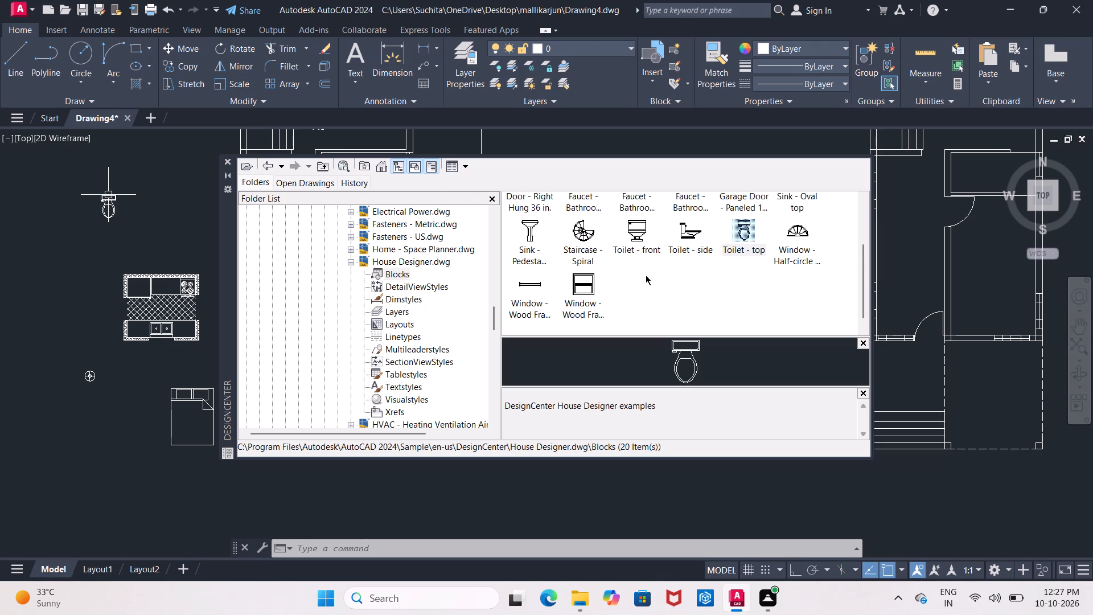
Return to the DesignCenter sample folder and show the blocks of Home - Space Planner.dwg.
{"action": "scroll", "coordinate": [646, 274], "scroll_direction": "up", "scroll_amount": 3}
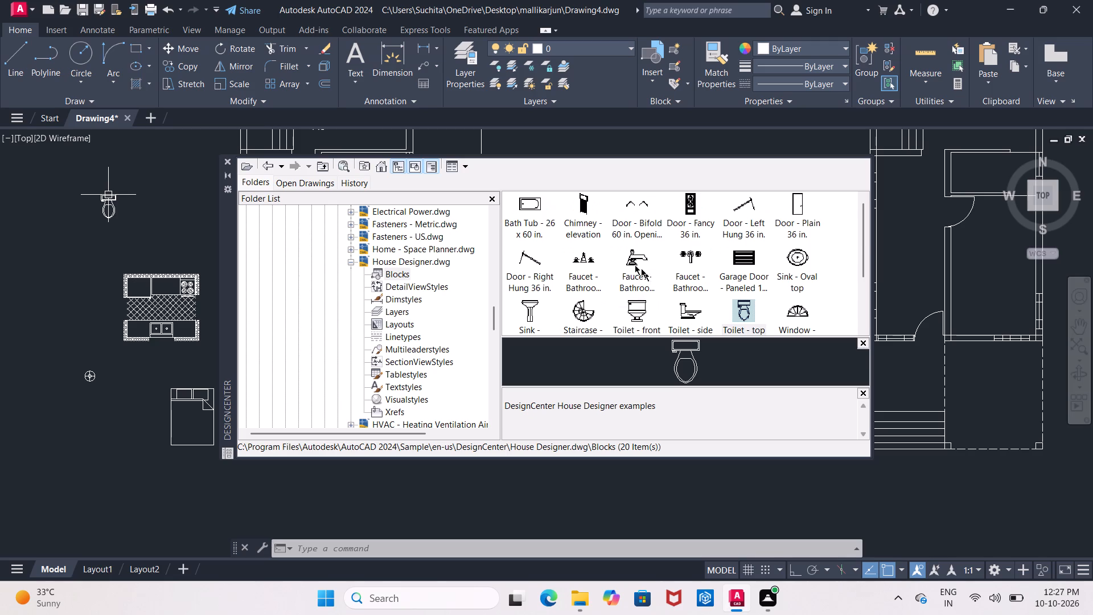
{"action": "left_click", "coordinate": [264, 167]}
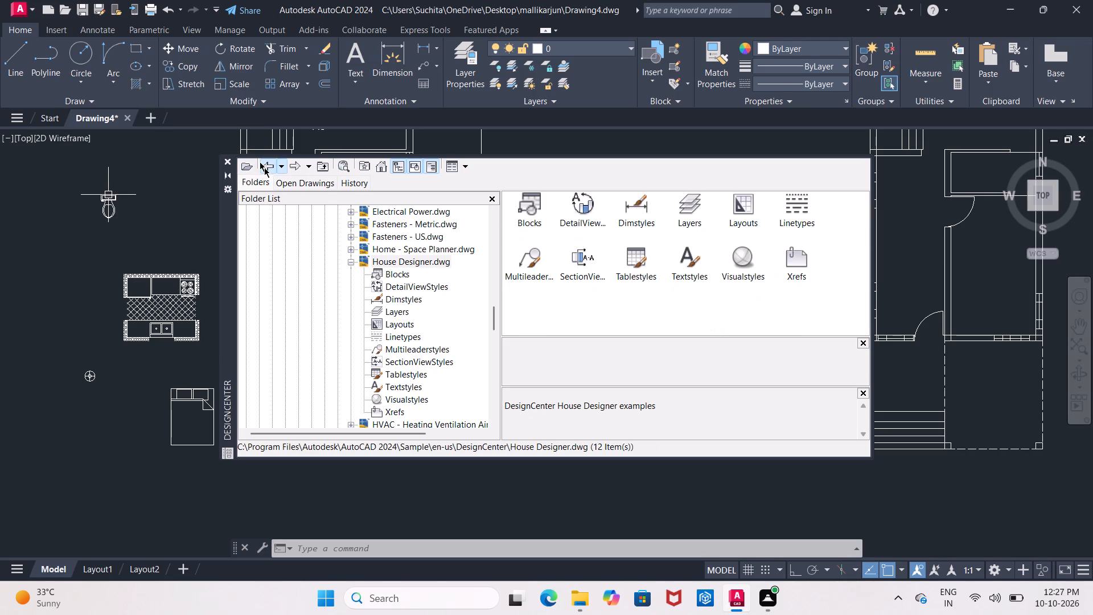
{"action": "left_click", "coordinate": [264, 167]}
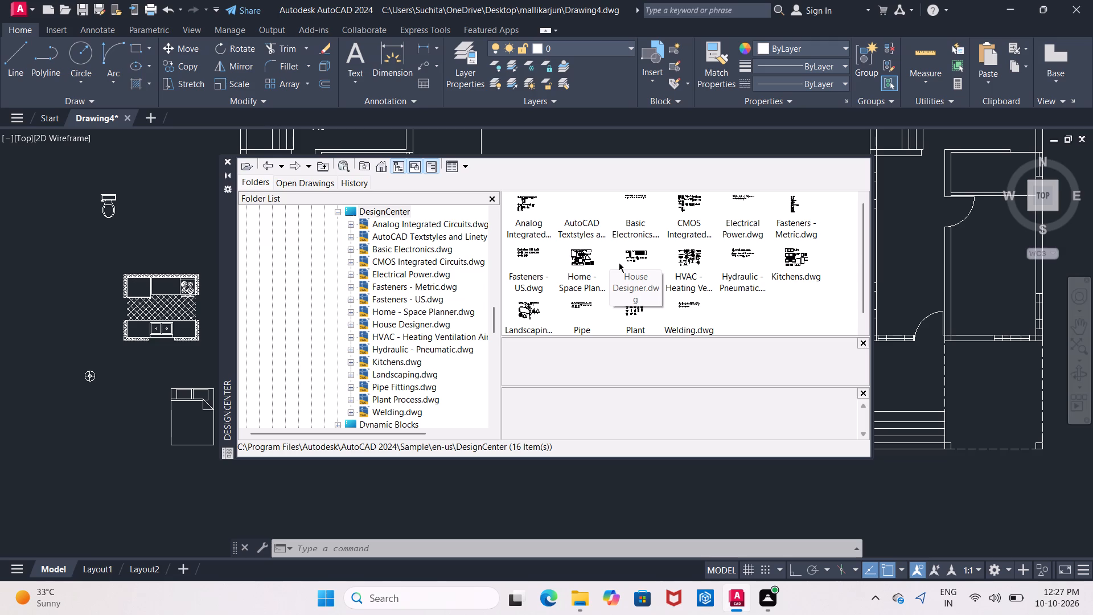
{"action": "double_click", "coordinate": [583, 263]}
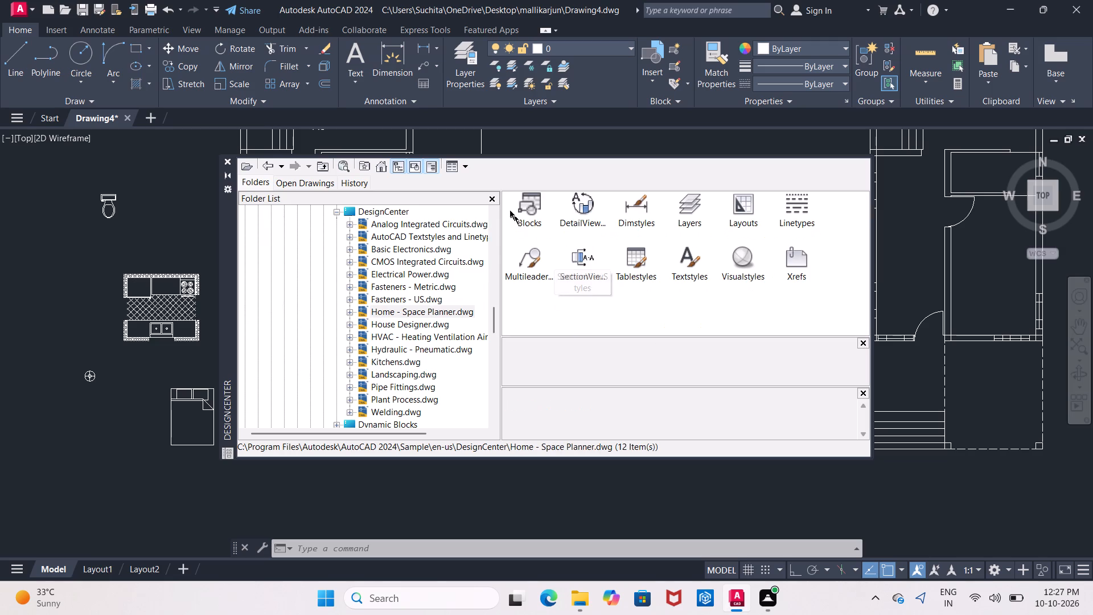
{"action": "double_click", "coordinate": [532, 198]}
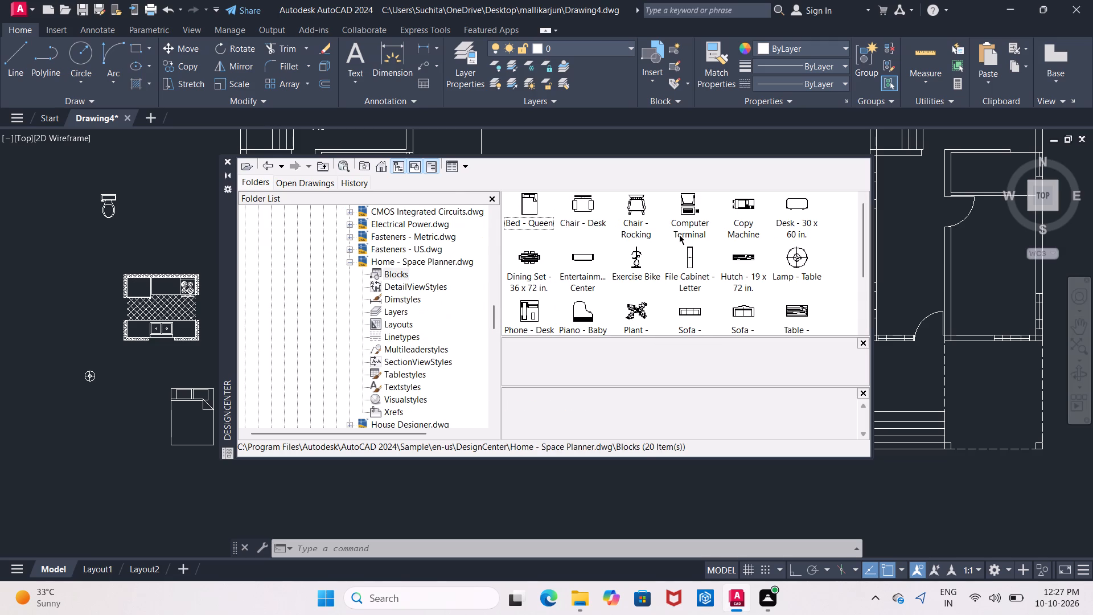
Insert the Dining Set - 36 x 72 in. block beside the kitchen layout, on the side away from the floor plan.
{"action": "scroll", "coordinate": [677, 230], "scroll_direction": "down", "scroll_amount": 6}
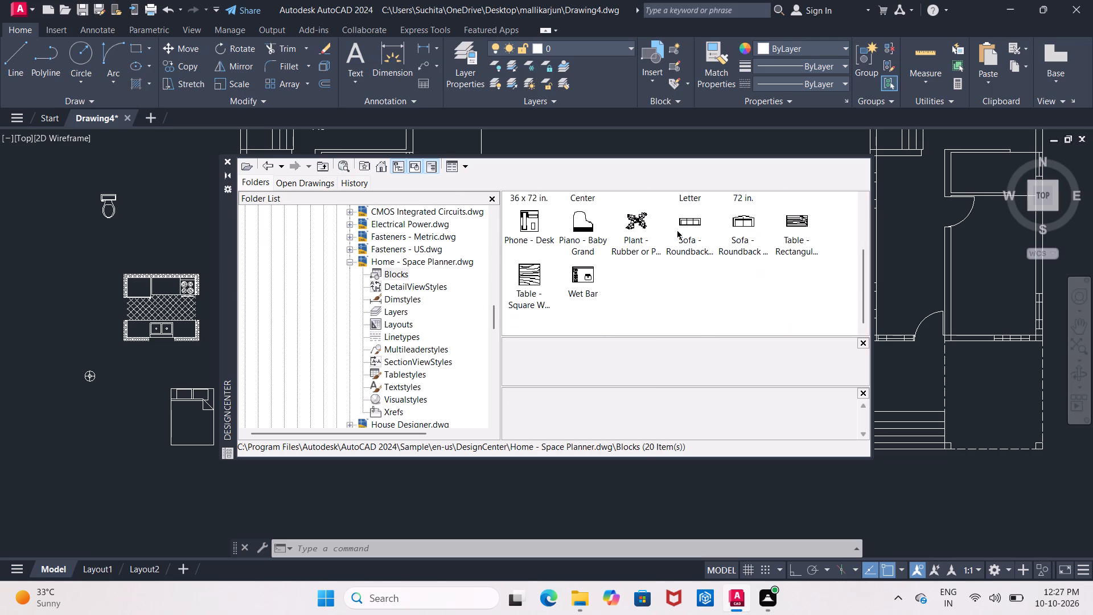
{"action": "scroll", "coordinate": [677, 230], "scroll_direction": "down", "scroll_amount": 2}
{"action": "scroll", "coordinate": [677, 230], "scroll_direction": "up", "scroll_amount": 1}
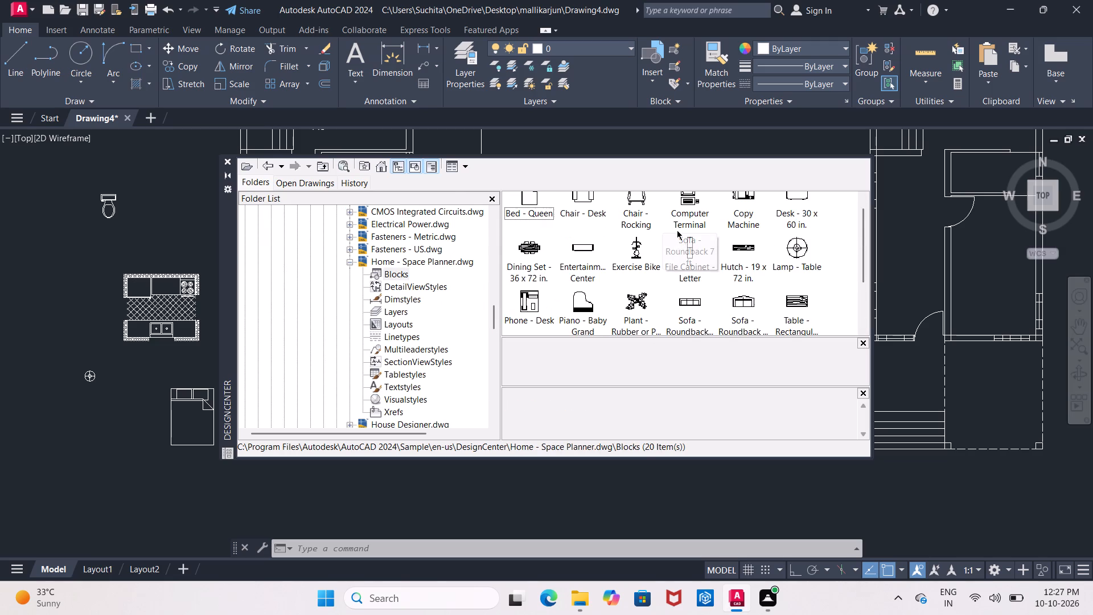
{"action": "scroll", "coordinate": [677, 230], "scroll_direction": "up", "scroll_amount": 3}
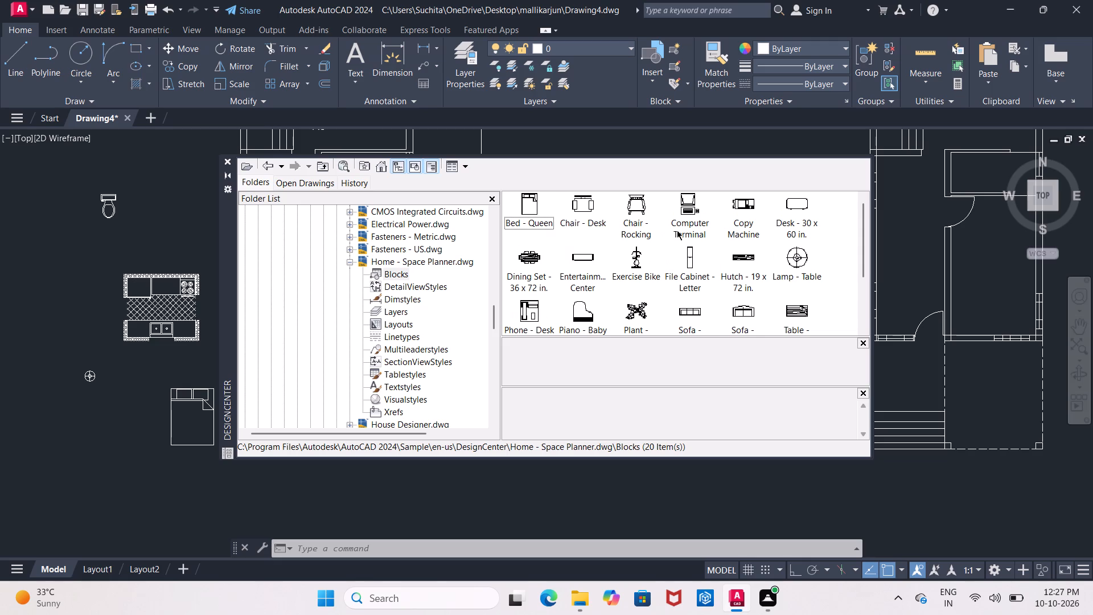
{"action": "scroll", "coordinate": [677, 230], "scroll_direction": "down", "scroll_amount": 1}
{"action": "scroll", "coordinate": [677, 230], "scroll_direction": "up", "scroll_amount": 1}
{"action": "left_click_drag", "start_coordinate": [530, 258], "coordinate": [309, 273]}
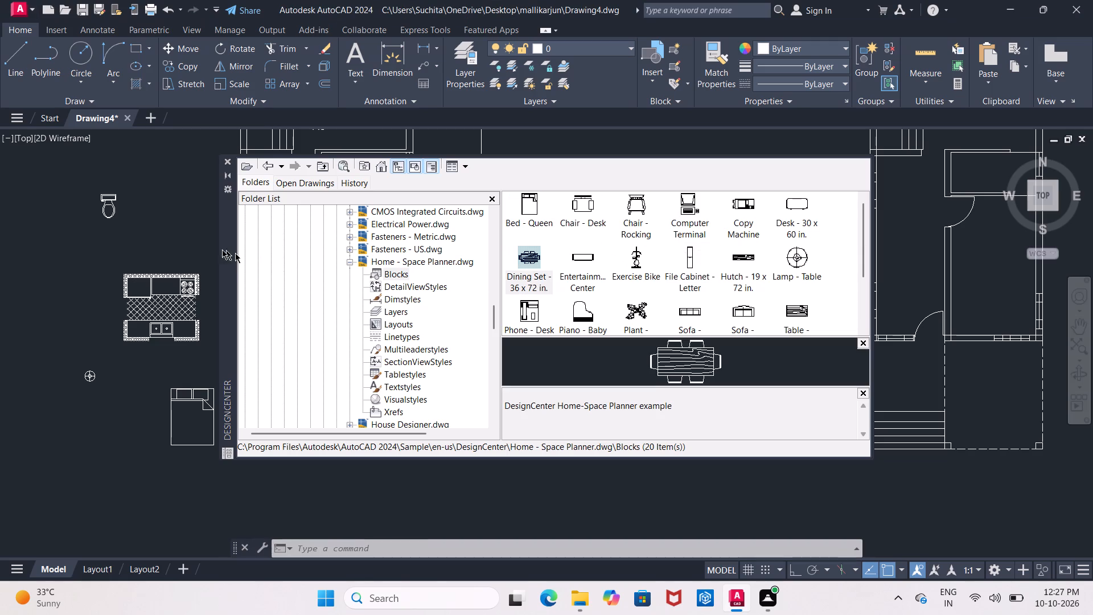
{"action": "left_click_drag", "start_coordinate": [210, 248], "coordinate": [189, 247]}
{"action": "left_click_drag", "start_coordinate": [112, 248], "coordinate": [62, 263]}
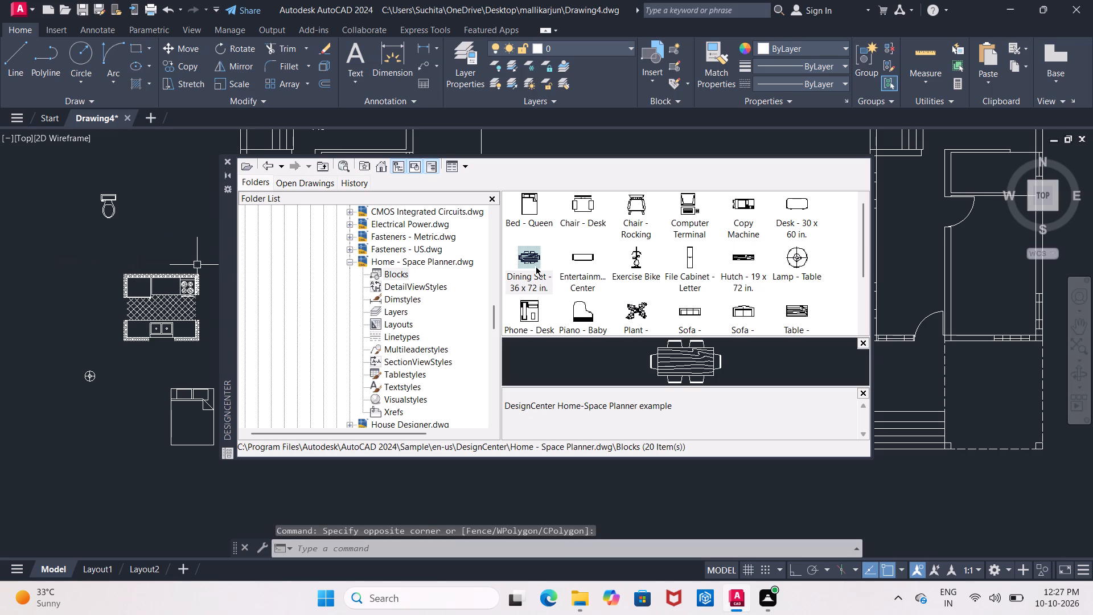
{"action": "left_click_drag", "start_coordinate": [528, 260], "coordinate": [79, 276]}
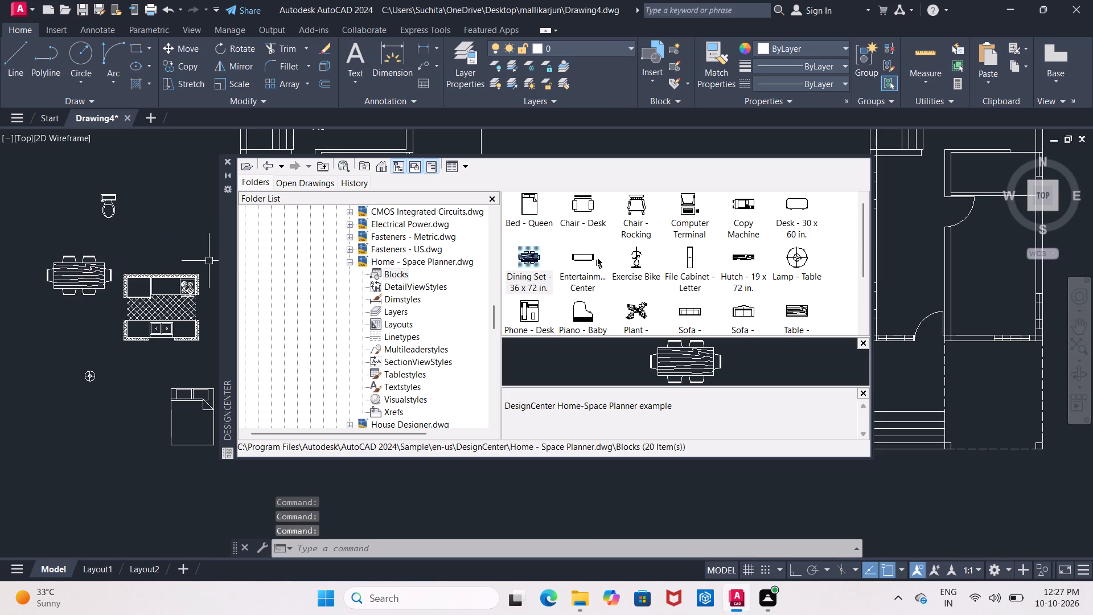
Preview the Sofa - Roundback 7 ft. and Sofa - Roundback Loveseat 5 ft. blocks.
{"action": "scroll", "coordinate": [617, 249], "scroll_direction": "down", "scroll_amount": 1}
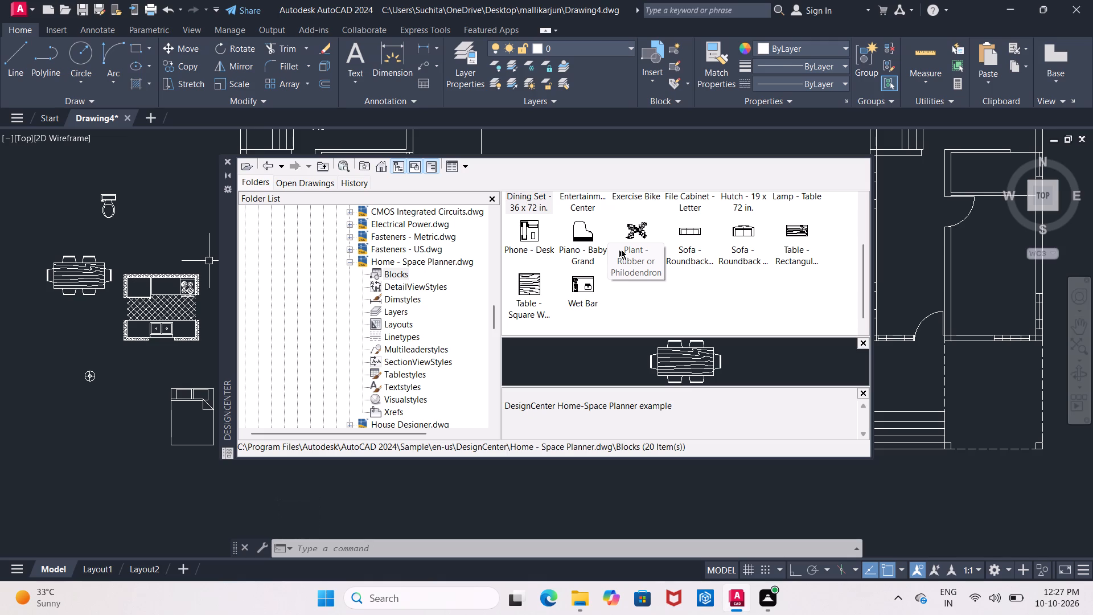
{"action": "left_click", "coordinate": [693, 234]}
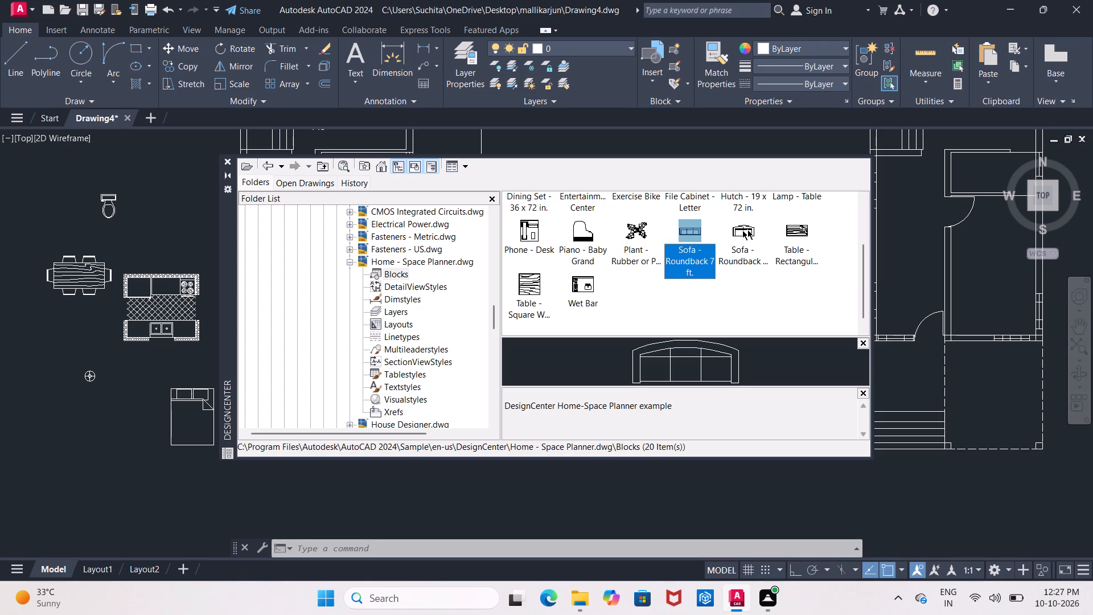
{"action": "left_click", "coordinate": [747, 229]}
{"action": "left_click", "coordinate": [739, 232]}
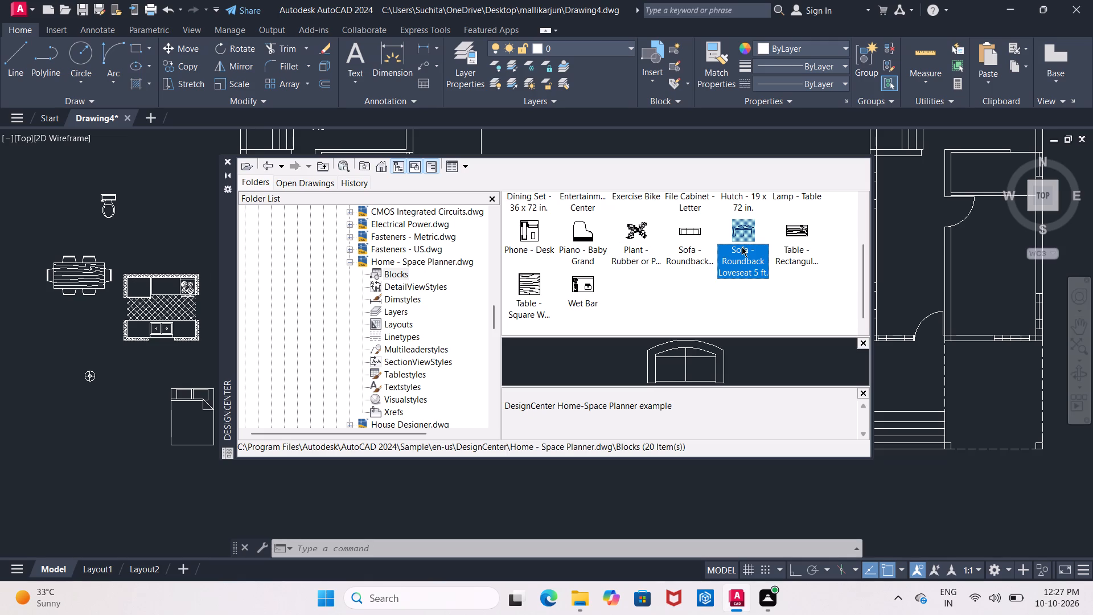
{"action": "scroll", "coordinate": [725, 239], "scroll_direction": "up", "scroll_amount": 1}
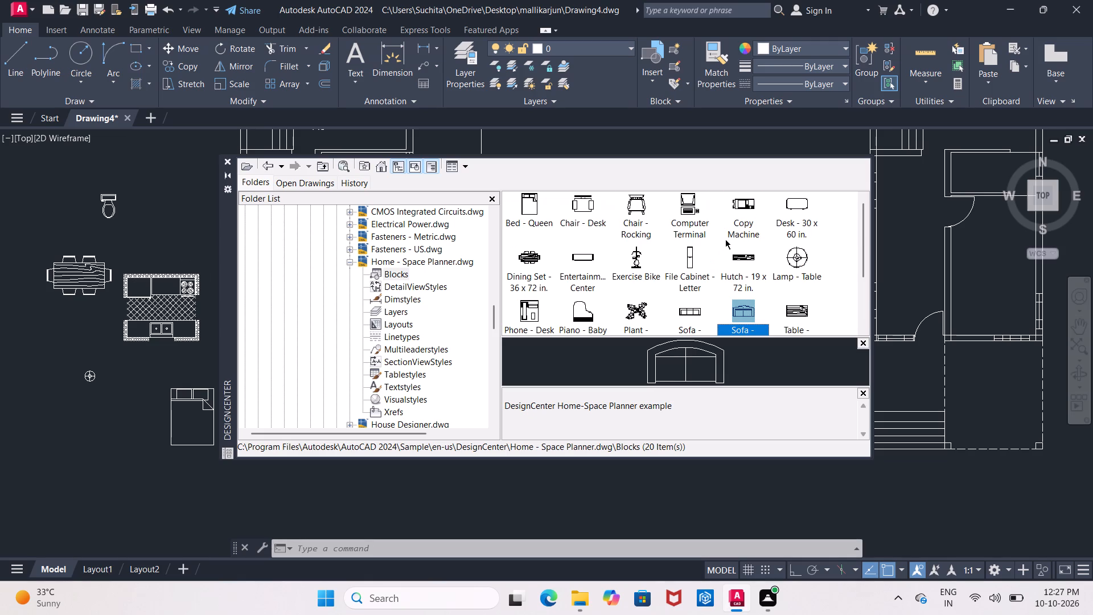
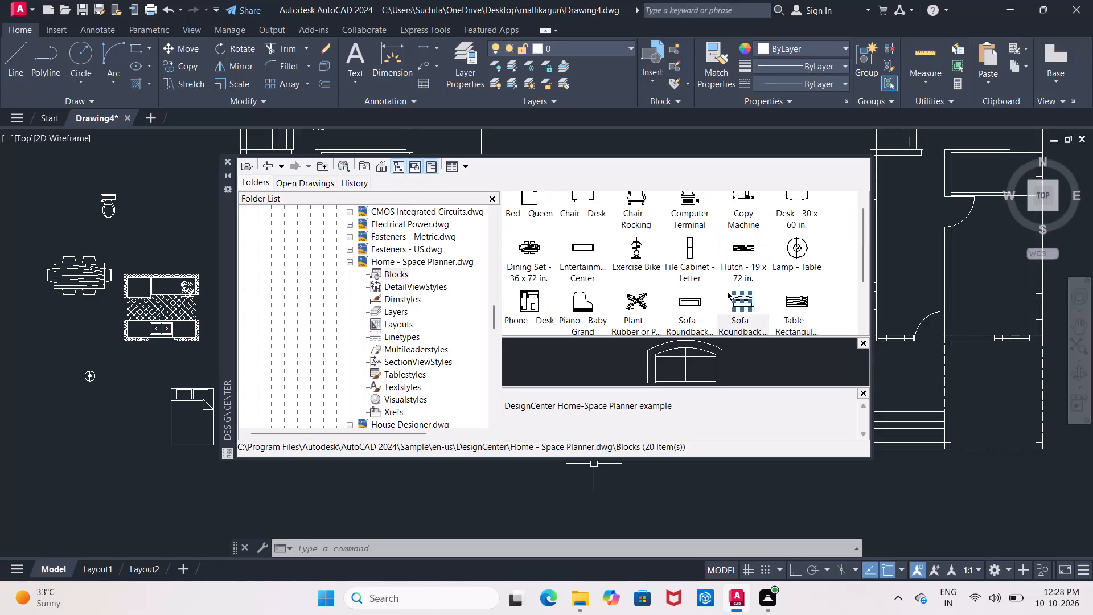
Insert the Sofa - Roundback Loveseat 5 ft. block in the empty space below the lamp, beside the bed.
{"action": "scroll", "coordinate": [727, 291], "scroll_direction": "up", "scroll_amount": 1}
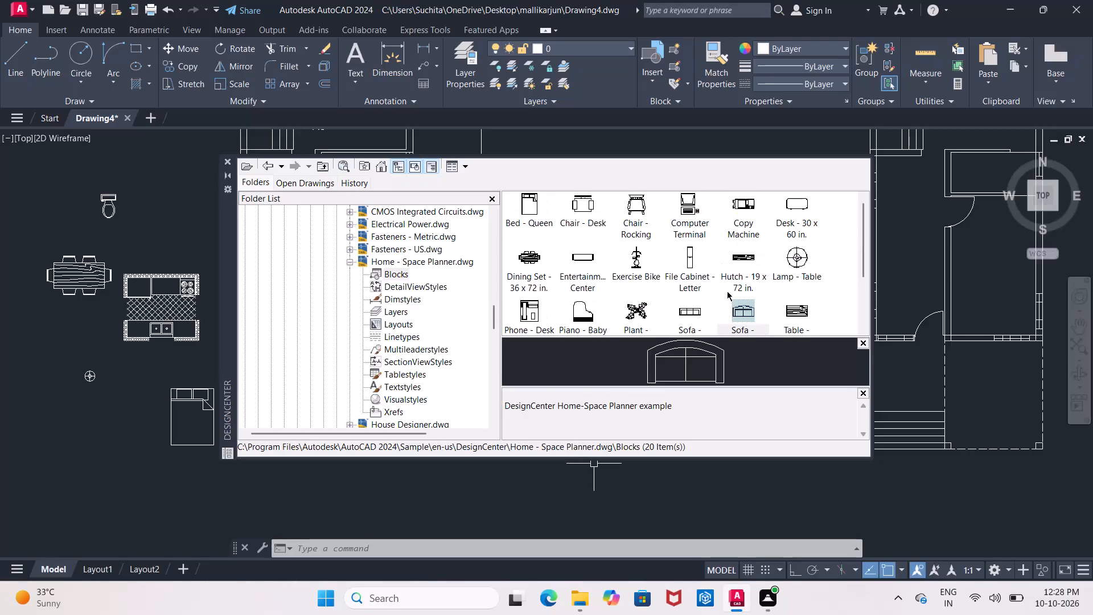
{"action": "left_click_drag", "start_coordinate": [749, 314], "coordinate": [62, 428]}
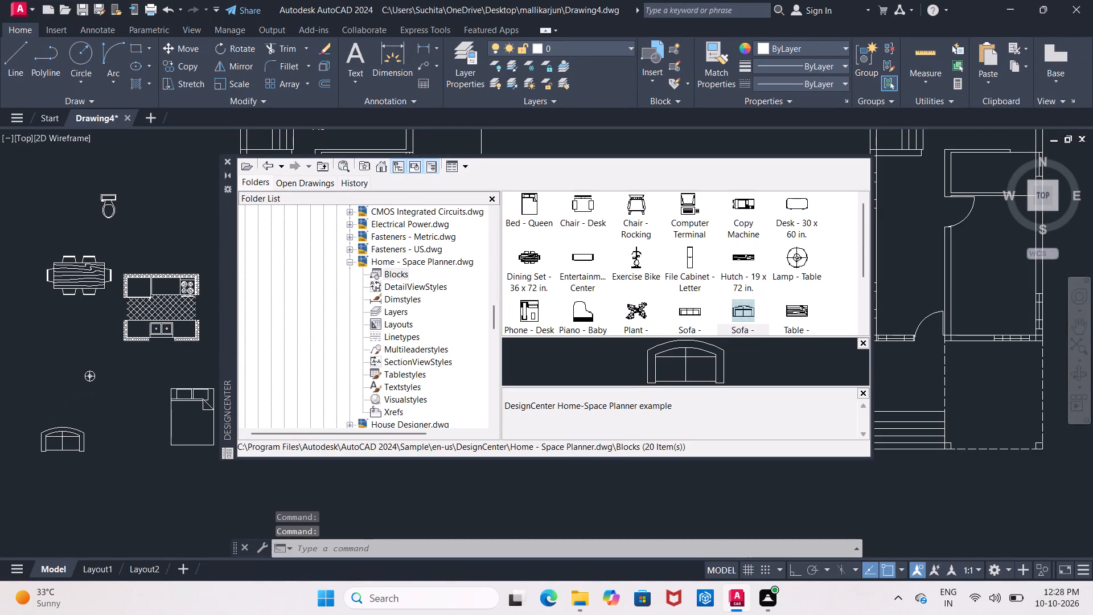
Look through the remaining Home - Space Planner.dwg blocks and the blocks of House Designer.dwg for further items.
{"action": "scroll", "coordinate": [733, 264], "scroll_direction": "down", "scroll_amount": 1}
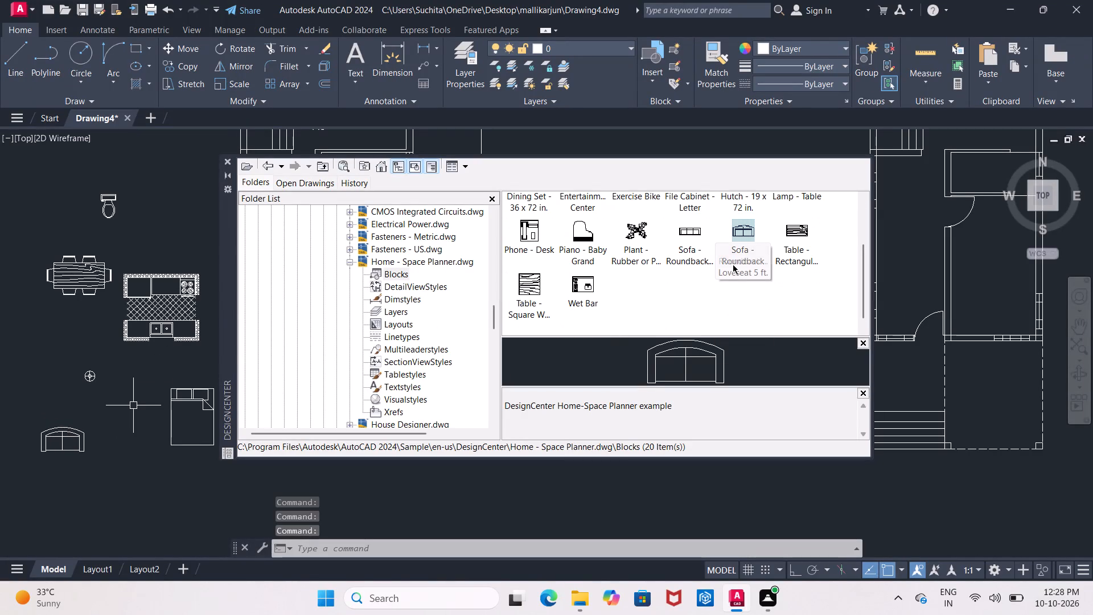
{"action": "scroll", "coordinate": [733, 264], "scroll_direction": "up", "scroll_amount": 3}
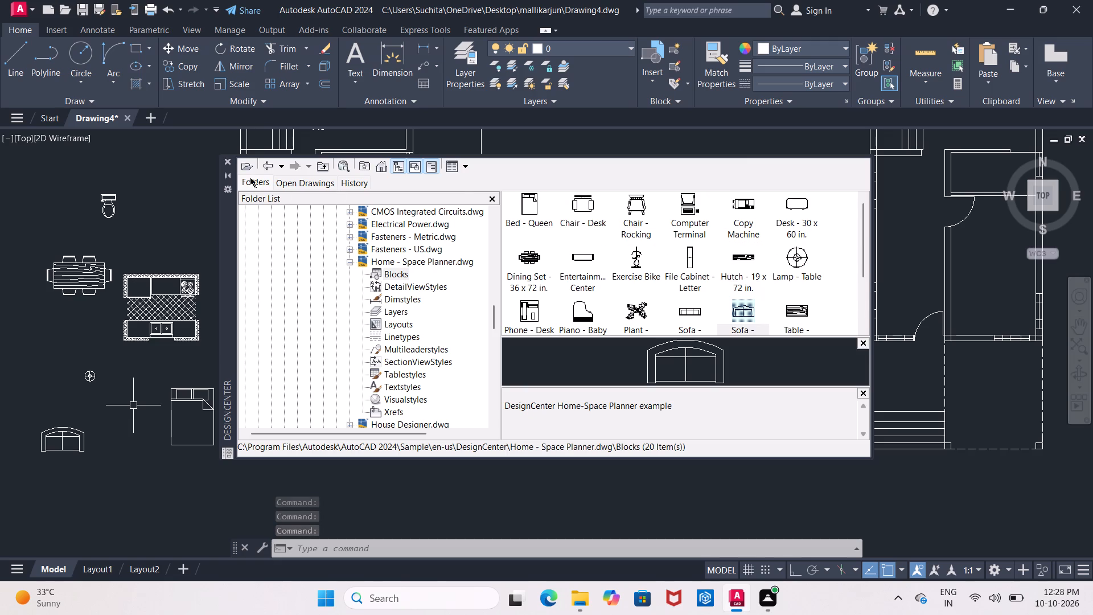
{"action": "left_click", "coordinate": [262, 166]}
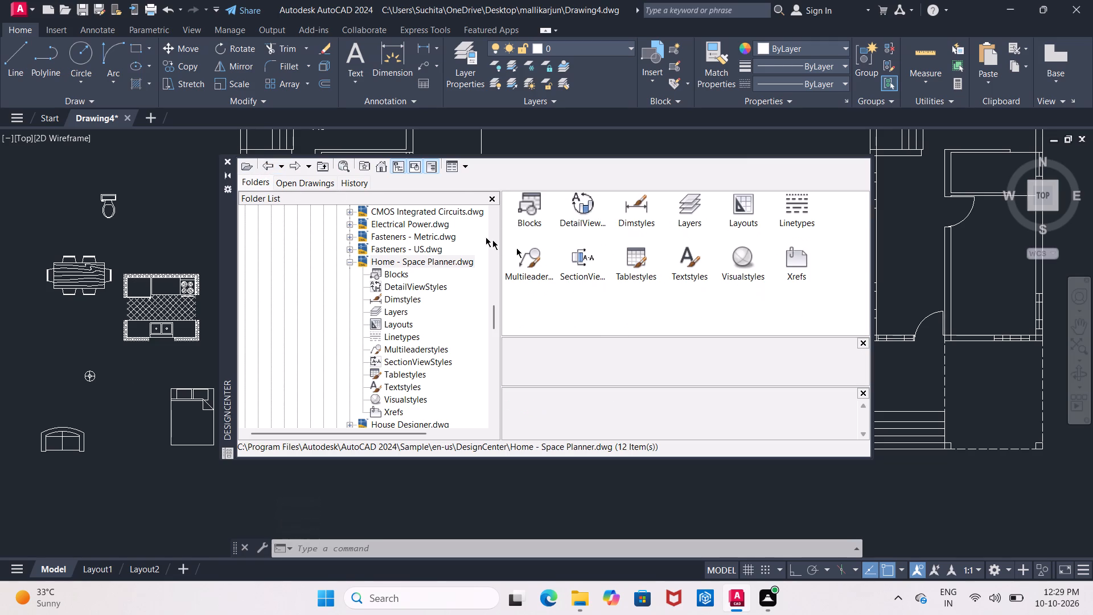
{"action": "left_click", "coordinate": [266, 169]}
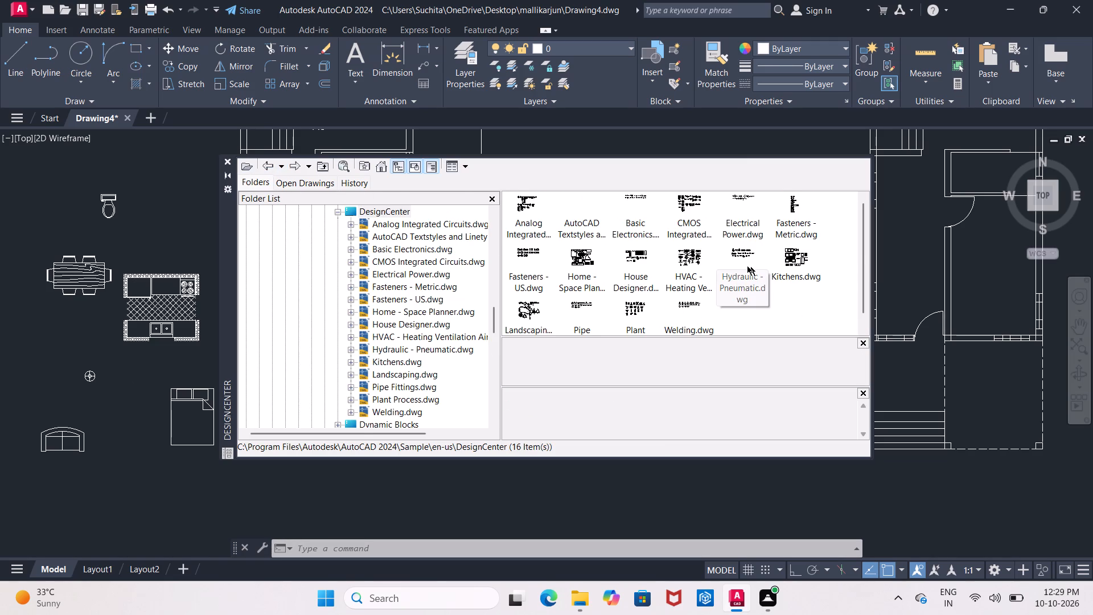
{"action": "left_click", "coordinate": [585, 264]}
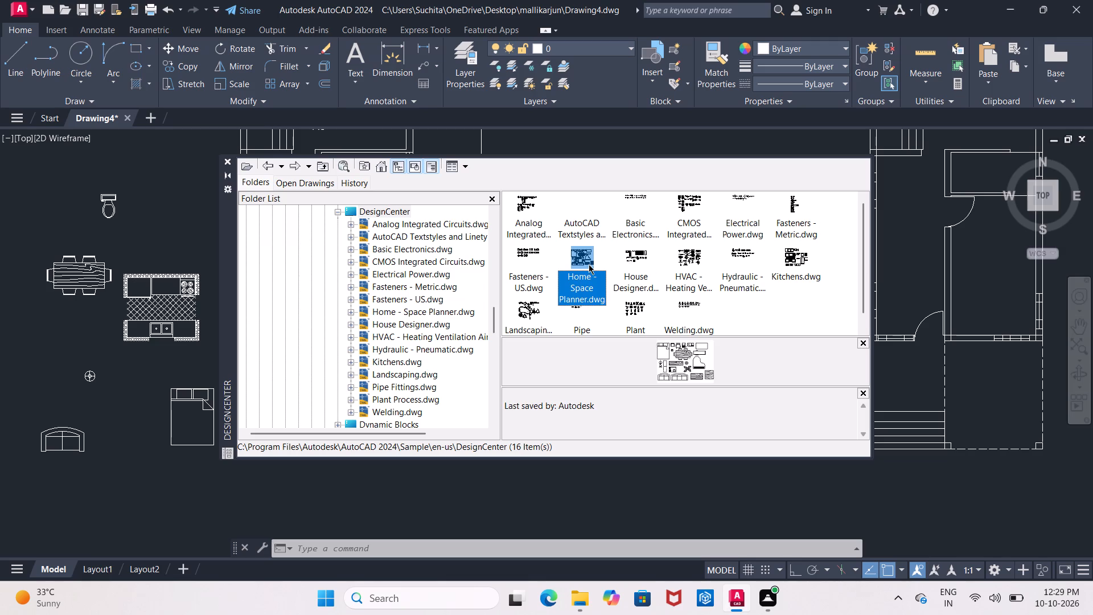
{"action": "double_click", "coordinate": [638, 264]}
{"action": "double_click", "coordinate": [531, 208]}
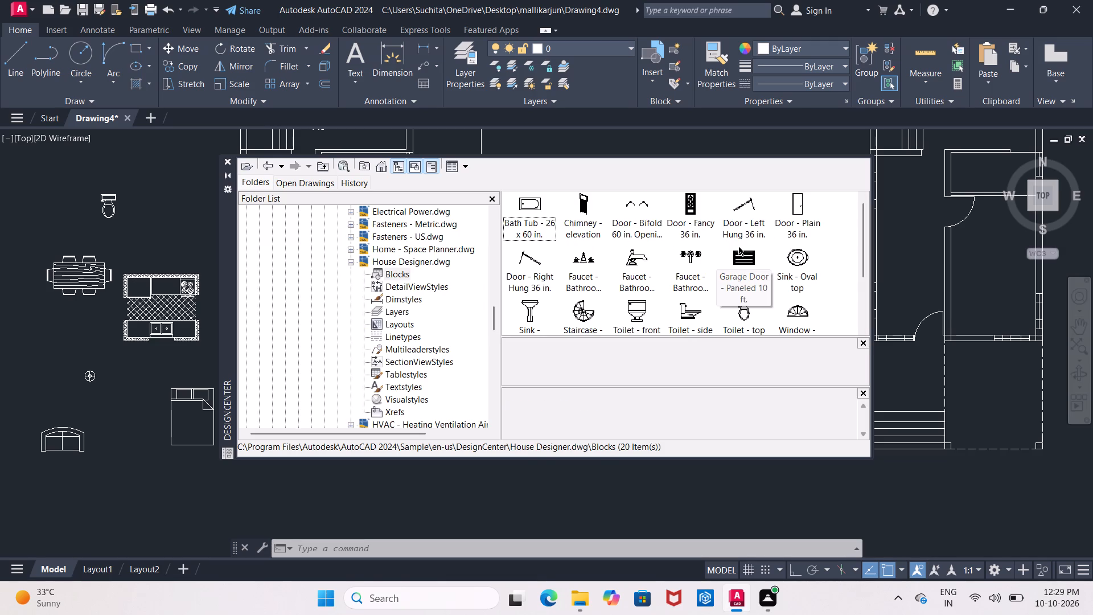
{"action": "scroll", "coordinate": [738, 246], "scroll_direction": "down", "scroll_amount": 1}
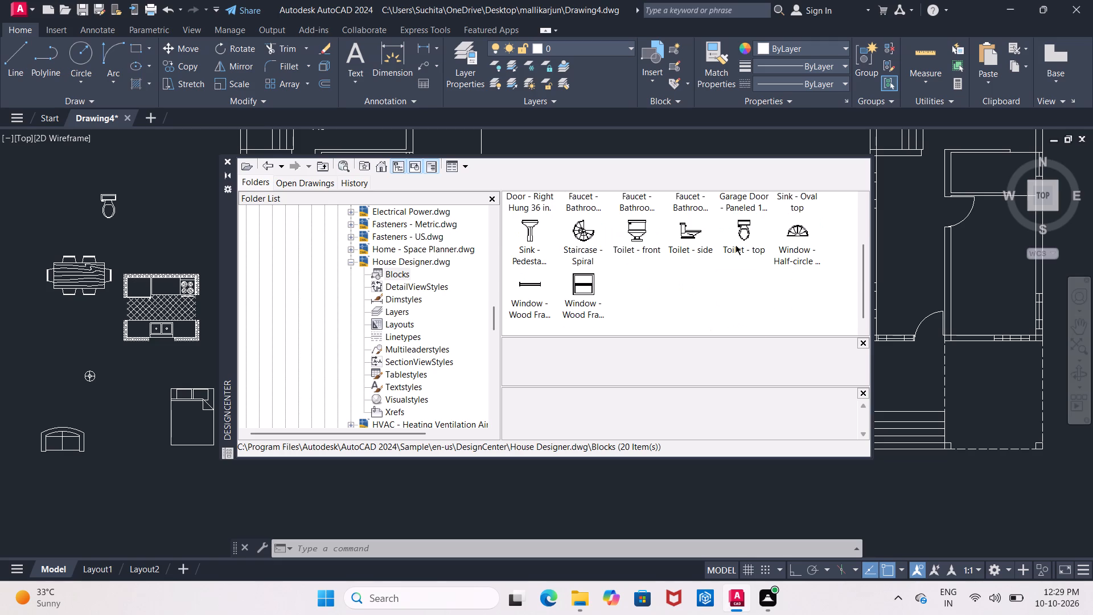
{"action": "scroll", "coordinate": [775, 232], "scroll_direction": "up", "scroll_amount": 2}
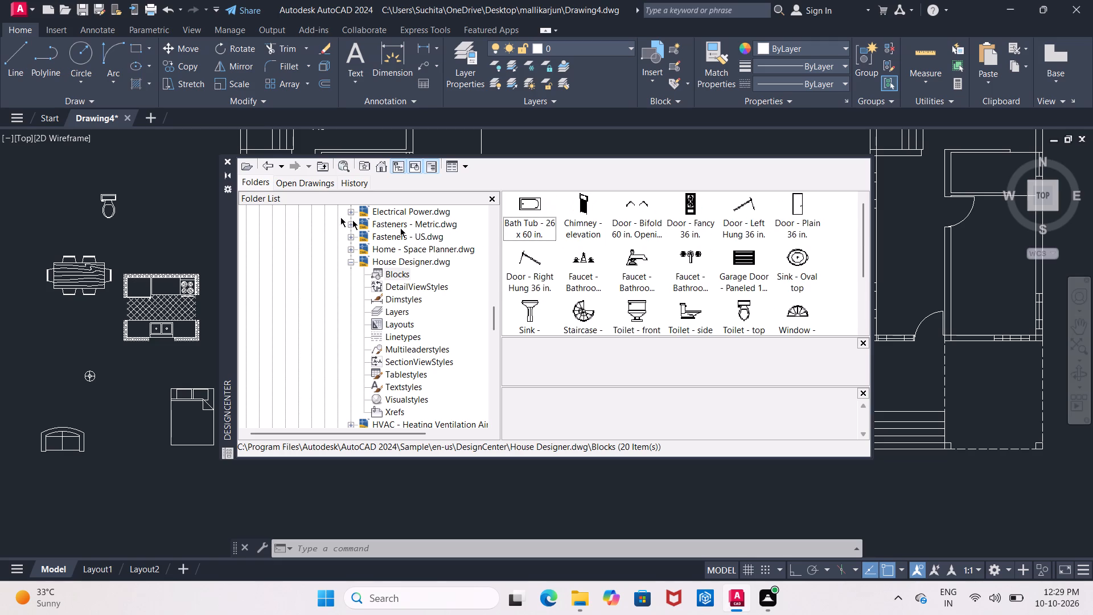
Look through the DesignCenter folder tree for other block sources, go back to the en-us sample folder, and close DesignCenter.
{"action": "left_click", "coordinate": [270, 168]}
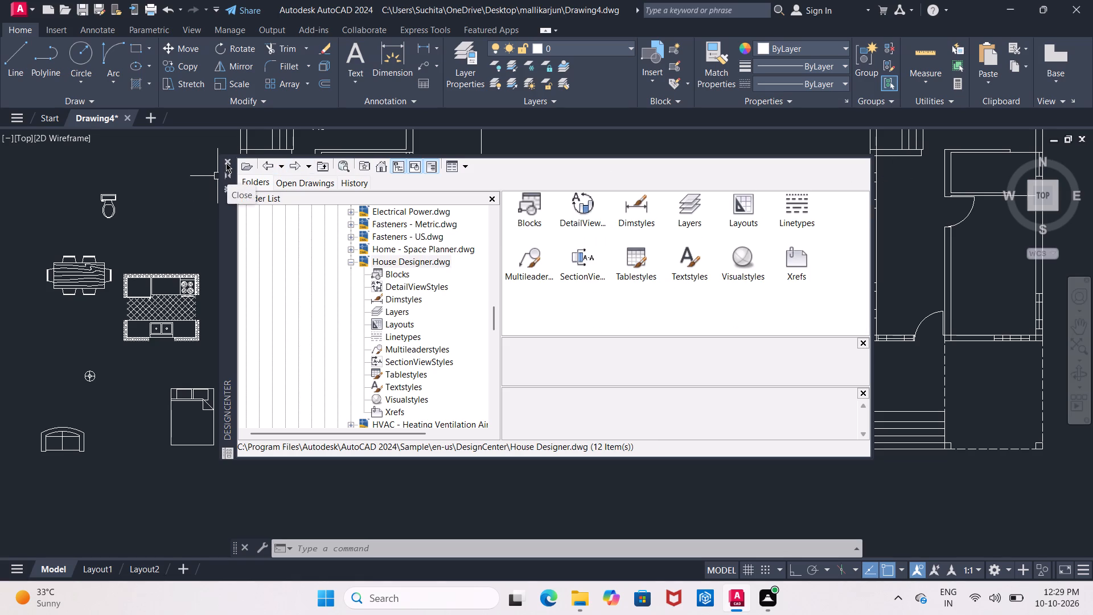
{"action": "scroll", "coordinate": [327, 237], "scroll_direction": "down", "scroll_amount": 2}
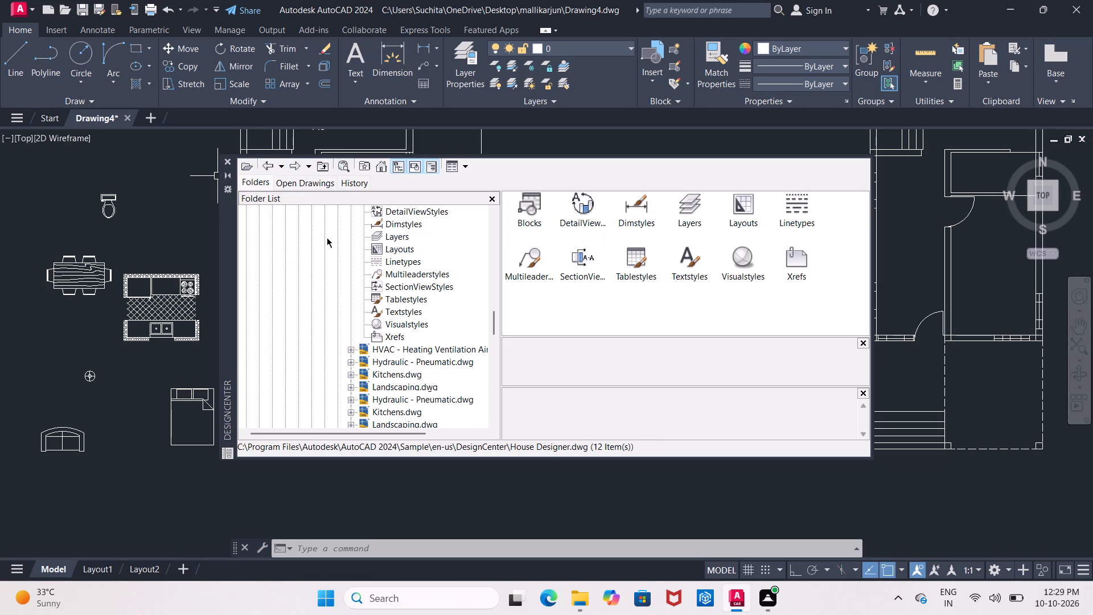
{"action": "scroll", "coordinate": [327, 237], "scroll_direction": "down", "scroll_amount": 1}
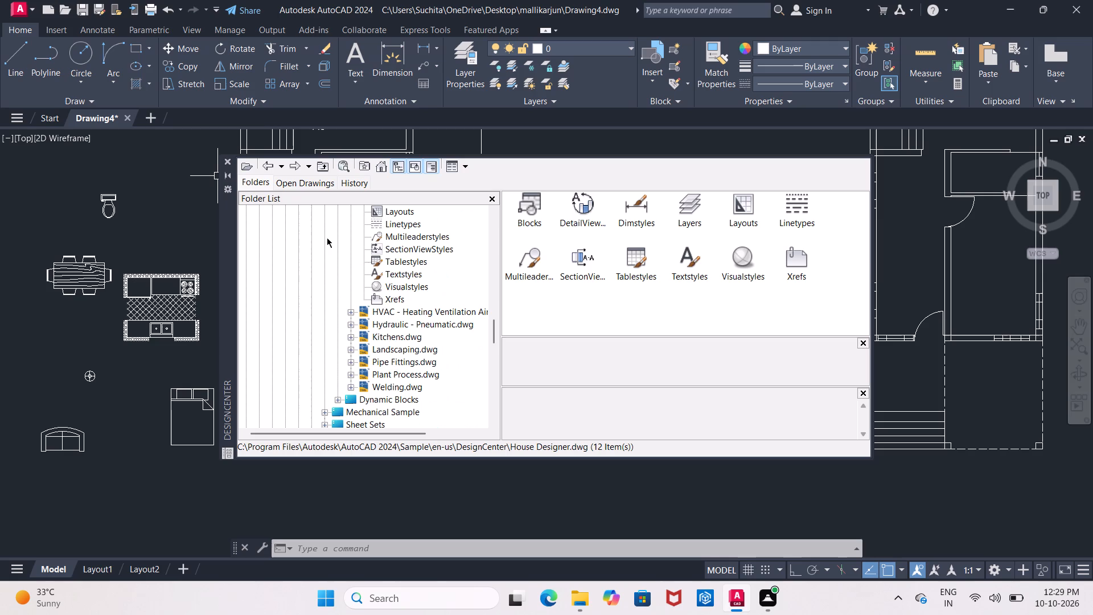
{"action": "scroll", "coordinate": [327, 237], "scroll_direction": "down", "scroll_amount": 4}
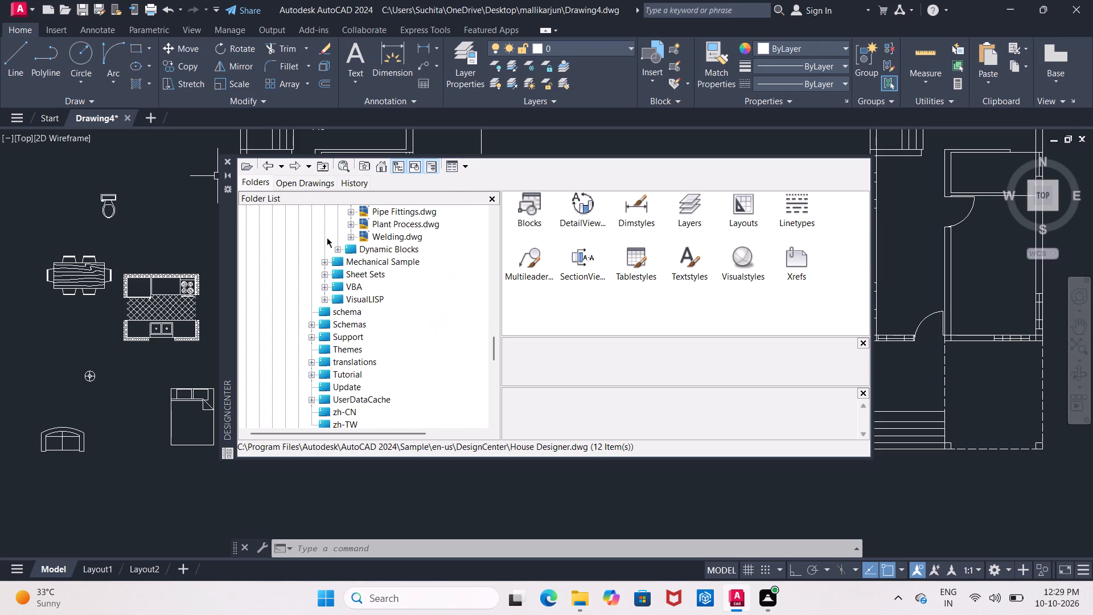
{"action": "scroll", "coordinate": [327, 237], "scroll_direction": "down", "scroll_amount": 5}
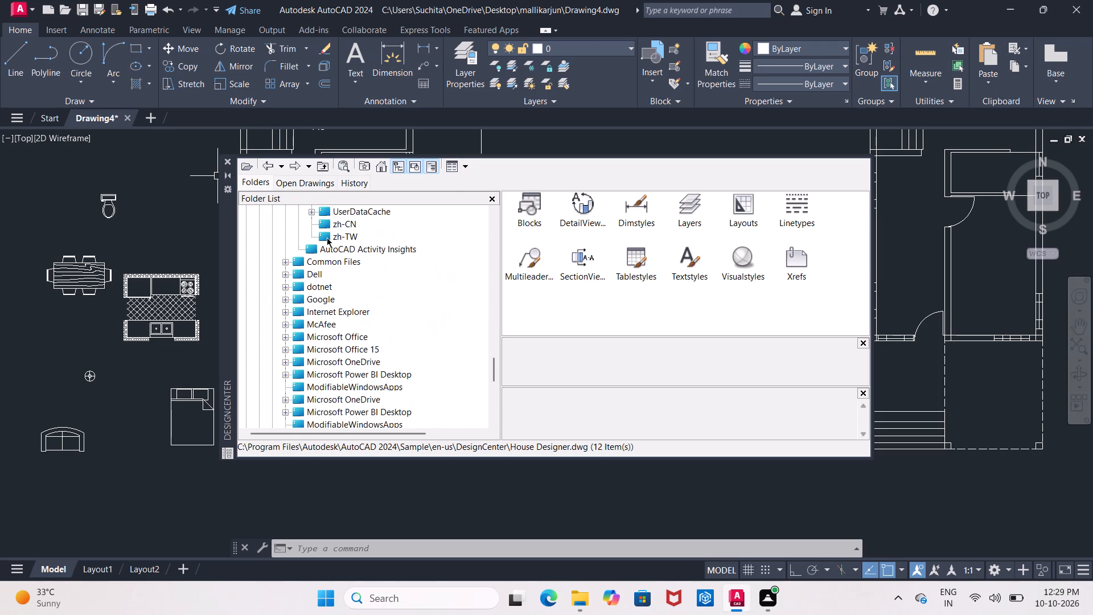
{"action": "scroll", "coordinate": [327, 237], "scroll_direction": "up", "scroll_amount": 6}
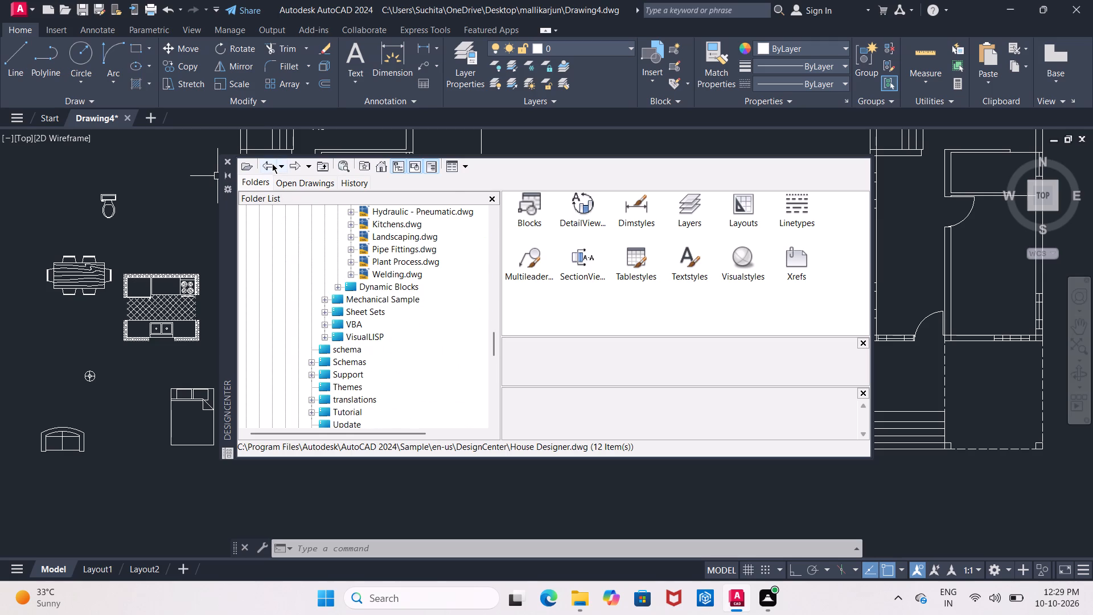
{"action": "left_click", "coordinate": [272, 163]}
{"action": "left_click", "coordinate": [272, 163]}
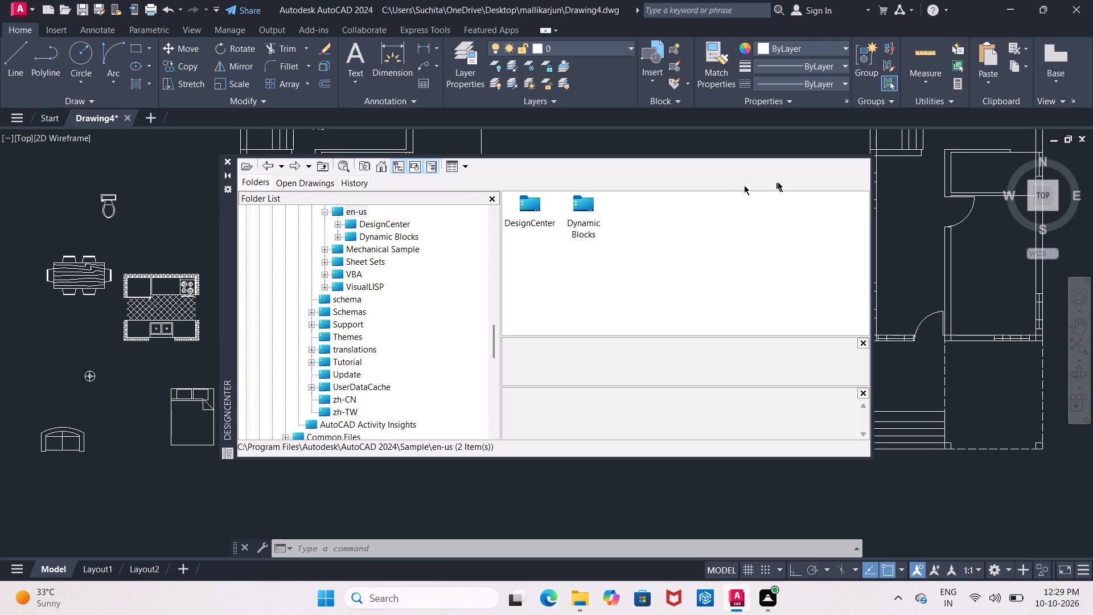
{"action": "left_click", "coordinate": [226, 164]}
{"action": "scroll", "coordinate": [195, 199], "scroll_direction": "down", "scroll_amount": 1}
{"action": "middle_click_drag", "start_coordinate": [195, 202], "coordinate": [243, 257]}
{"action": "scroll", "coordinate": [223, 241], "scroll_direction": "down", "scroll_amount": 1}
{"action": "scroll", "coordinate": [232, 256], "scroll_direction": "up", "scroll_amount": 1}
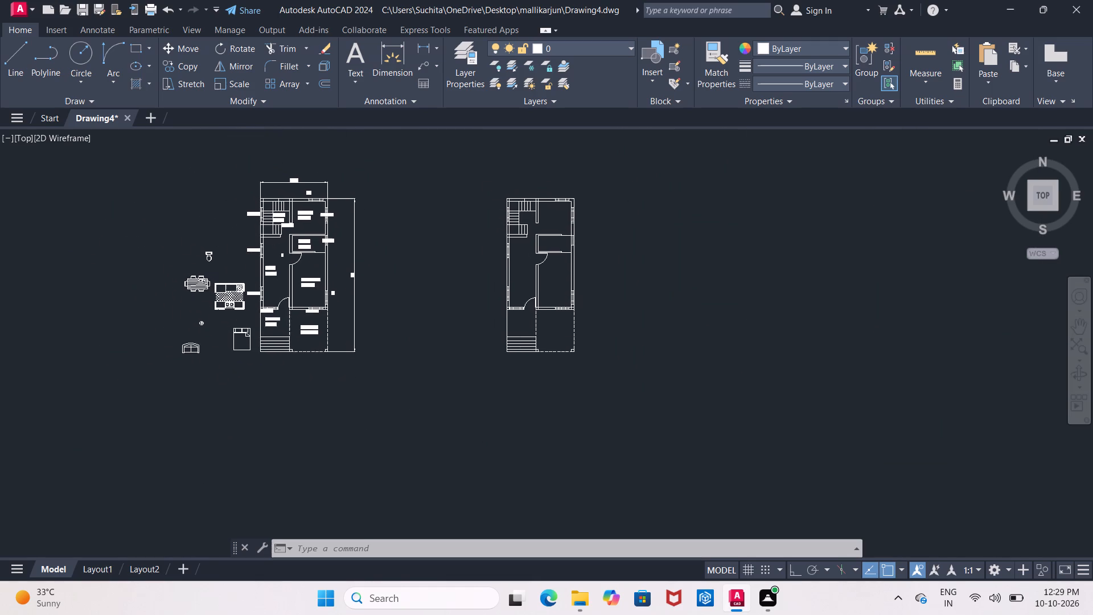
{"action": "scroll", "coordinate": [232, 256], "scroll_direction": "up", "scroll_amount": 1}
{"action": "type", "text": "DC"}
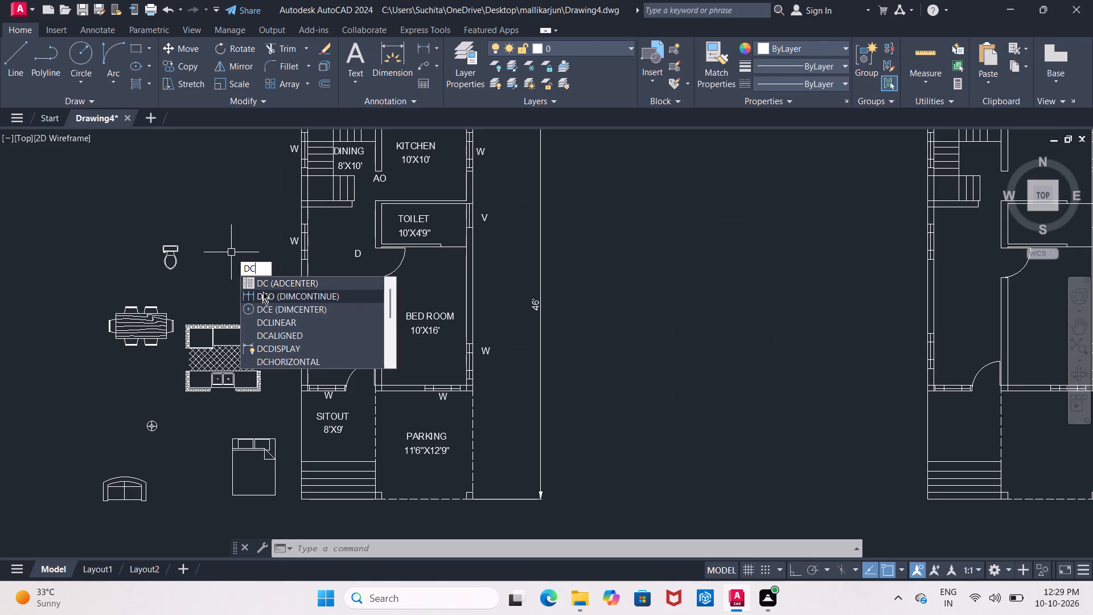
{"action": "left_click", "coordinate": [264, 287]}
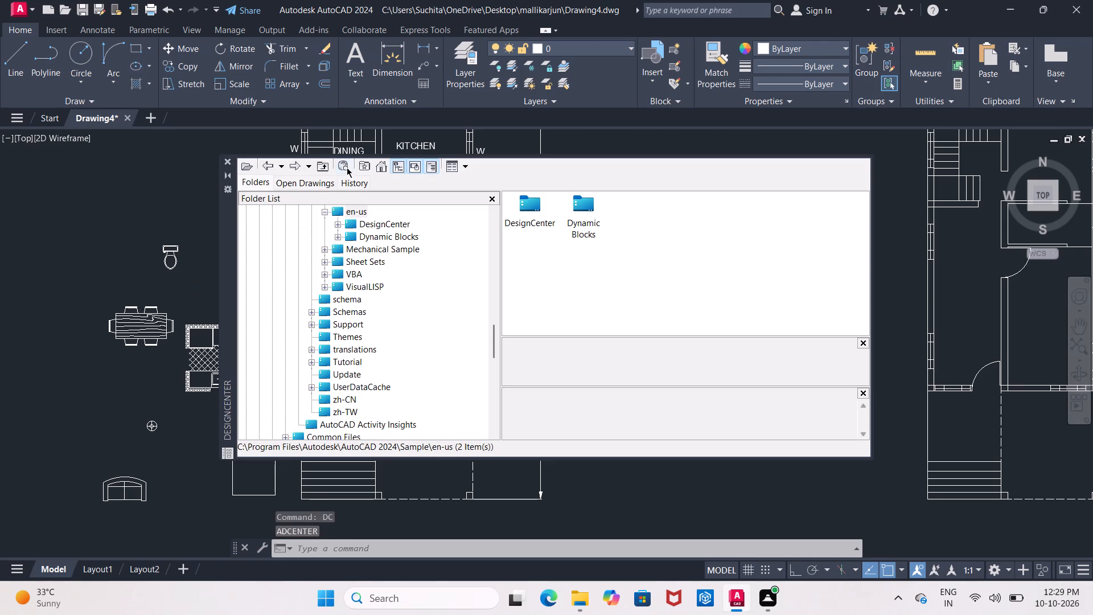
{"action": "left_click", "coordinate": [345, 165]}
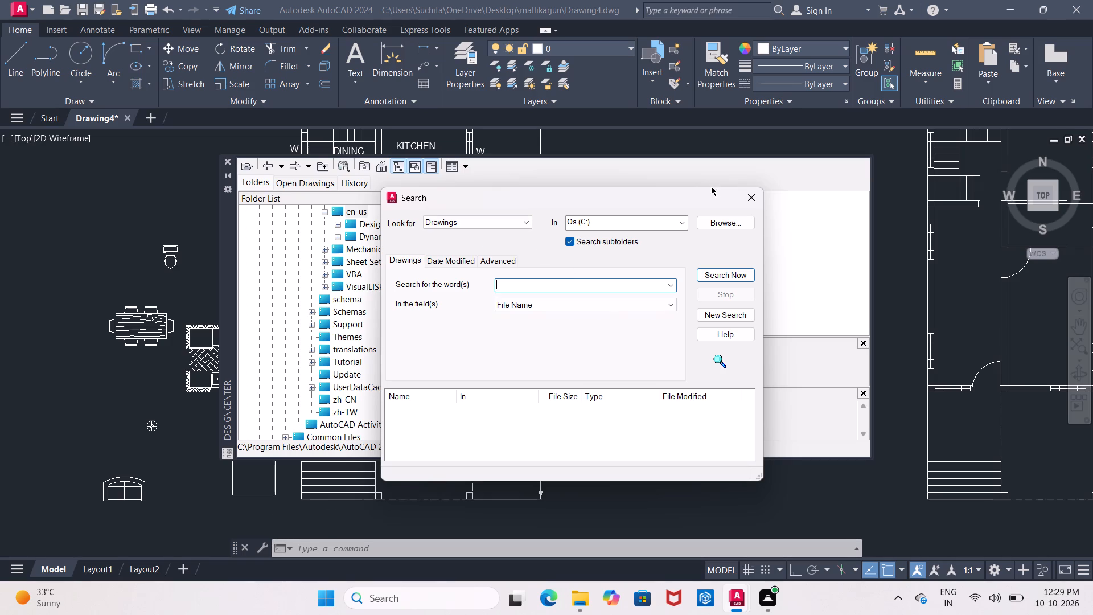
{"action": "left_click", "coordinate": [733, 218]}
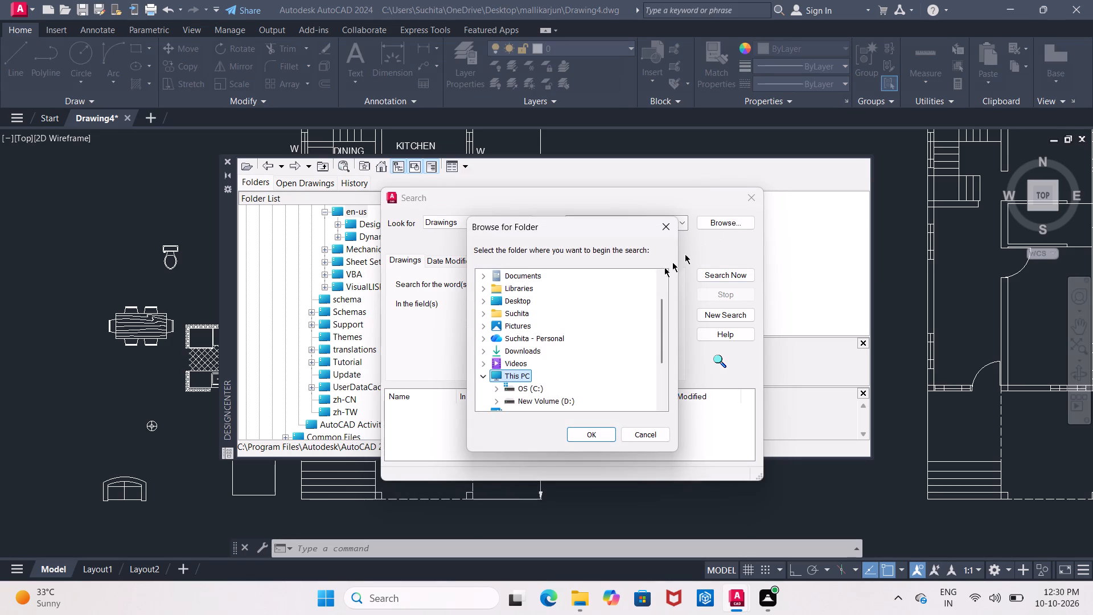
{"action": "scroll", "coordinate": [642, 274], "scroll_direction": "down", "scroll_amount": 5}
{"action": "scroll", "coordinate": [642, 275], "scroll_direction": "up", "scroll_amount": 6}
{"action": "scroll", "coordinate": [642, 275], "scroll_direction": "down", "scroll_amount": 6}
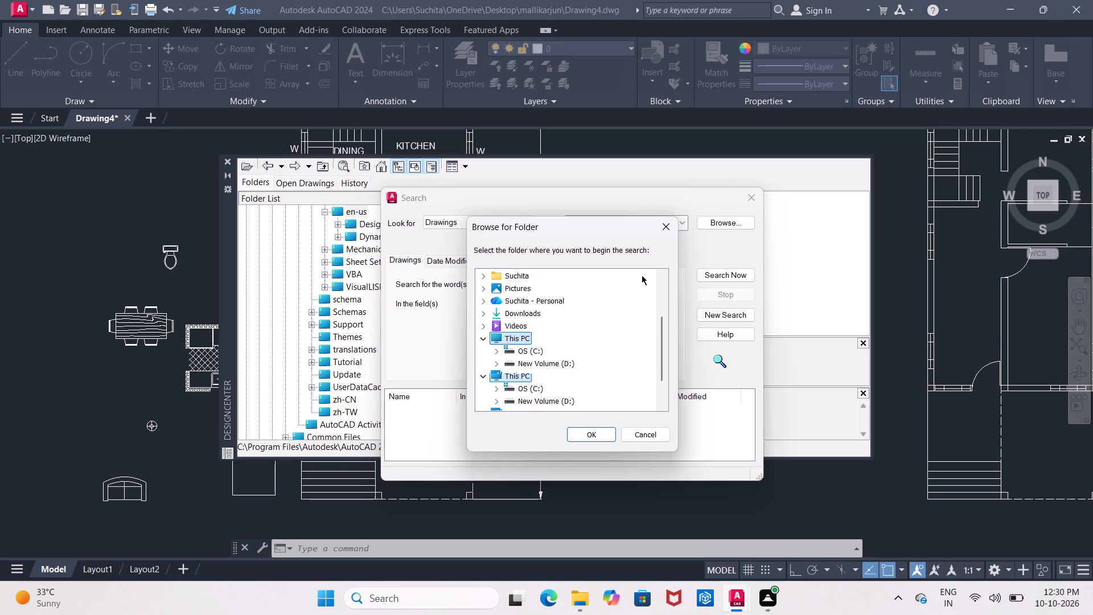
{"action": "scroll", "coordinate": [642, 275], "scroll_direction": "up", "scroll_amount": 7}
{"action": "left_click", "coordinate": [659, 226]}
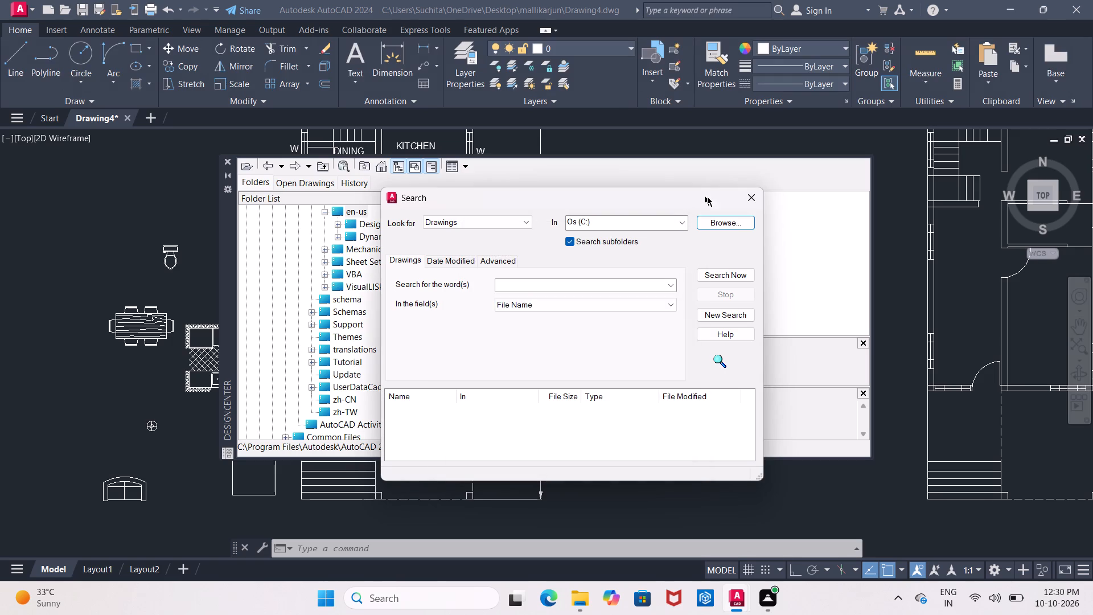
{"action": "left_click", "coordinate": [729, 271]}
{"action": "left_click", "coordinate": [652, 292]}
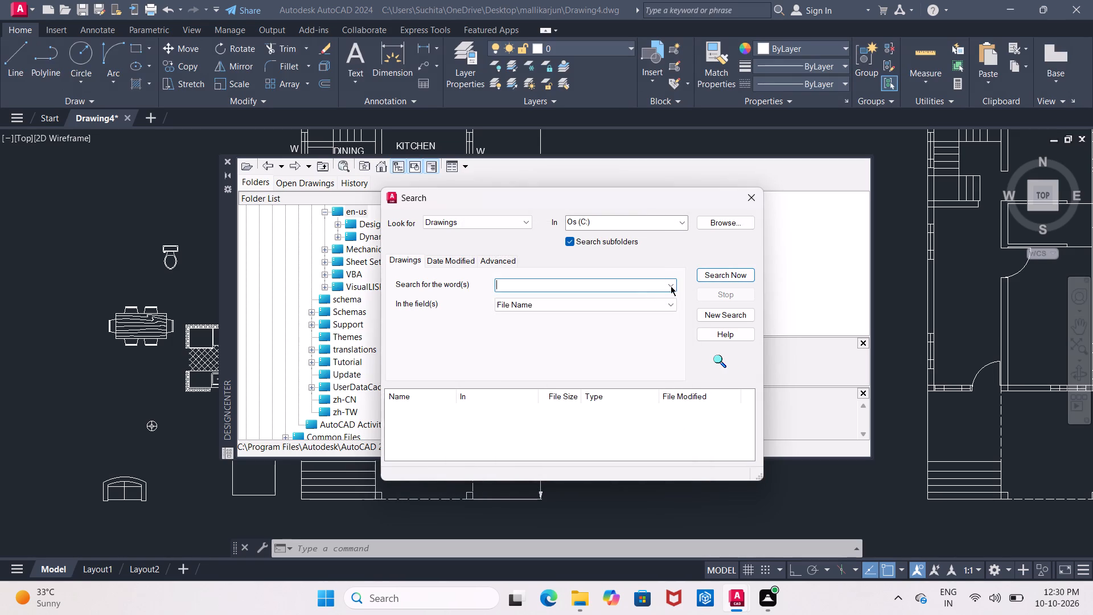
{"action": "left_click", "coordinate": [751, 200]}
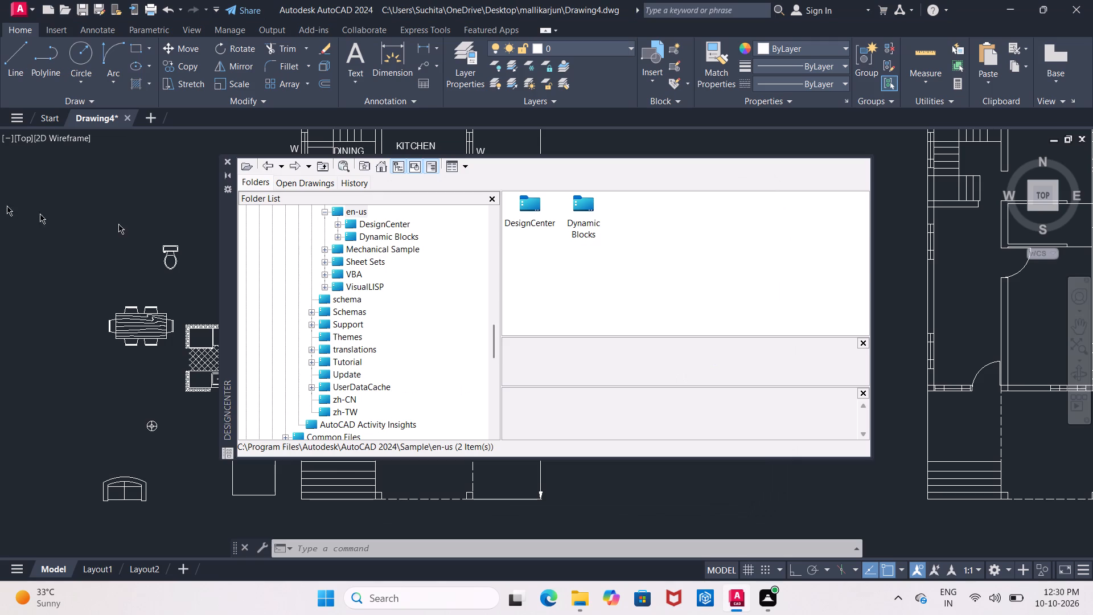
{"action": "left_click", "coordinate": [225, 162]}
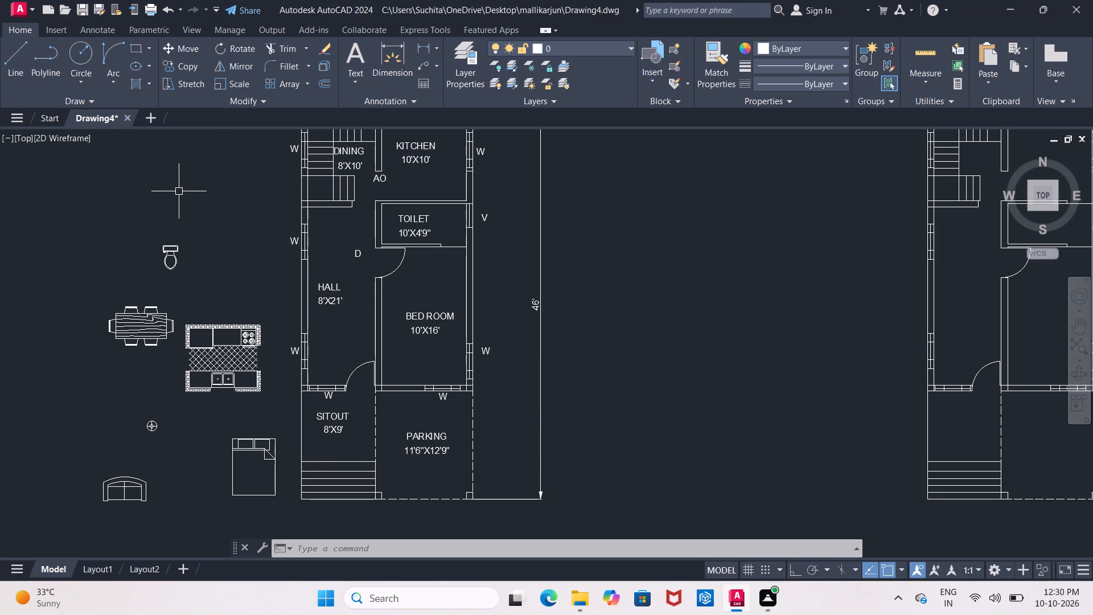
Rotate the toilet block a quarter turn clockwise about its tank with Ortho on, pointing the bowl away from the floor plan.
{"action": "left_click", "coordinate": [145, 237]}
{"action": "left_click", "coordinate": [200, 276]}
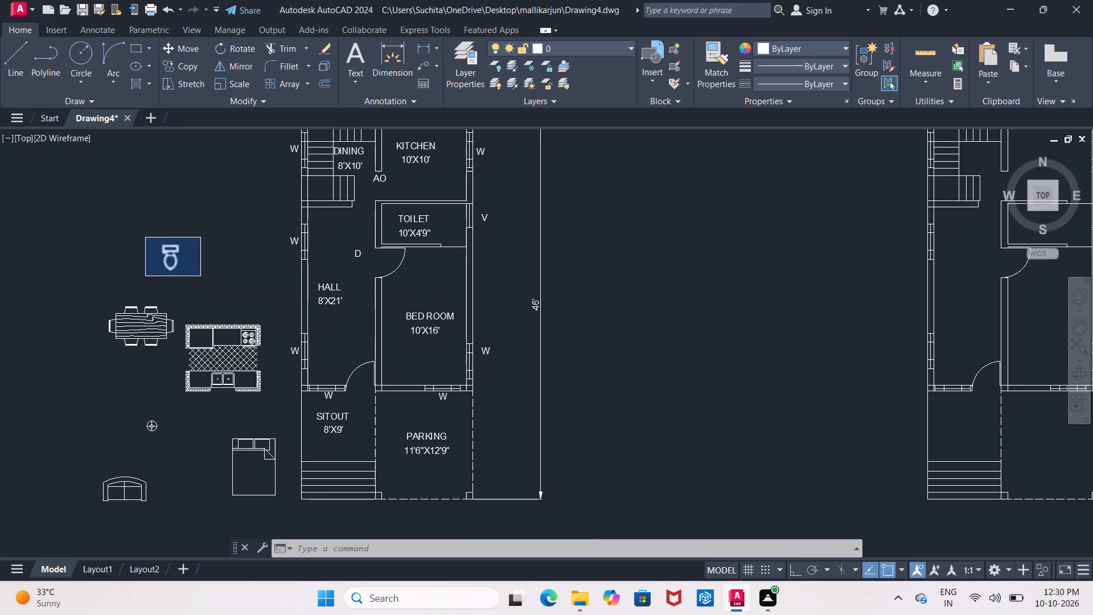
{"action": "left_click", "coordinate": [220, 53]}
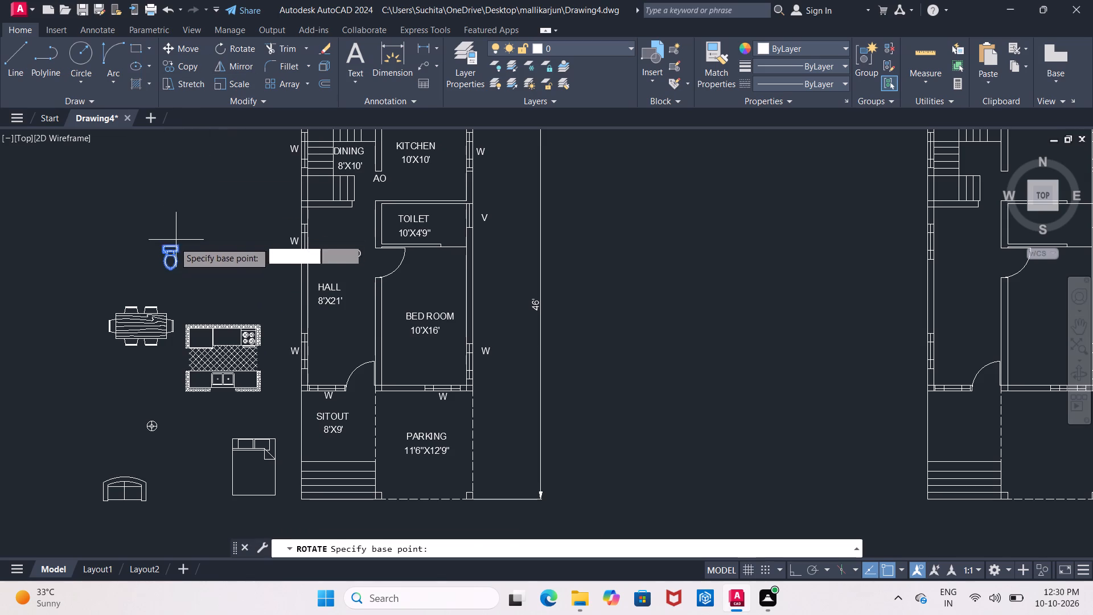
{"action": "left_click", "coordinate": [172, 248]}
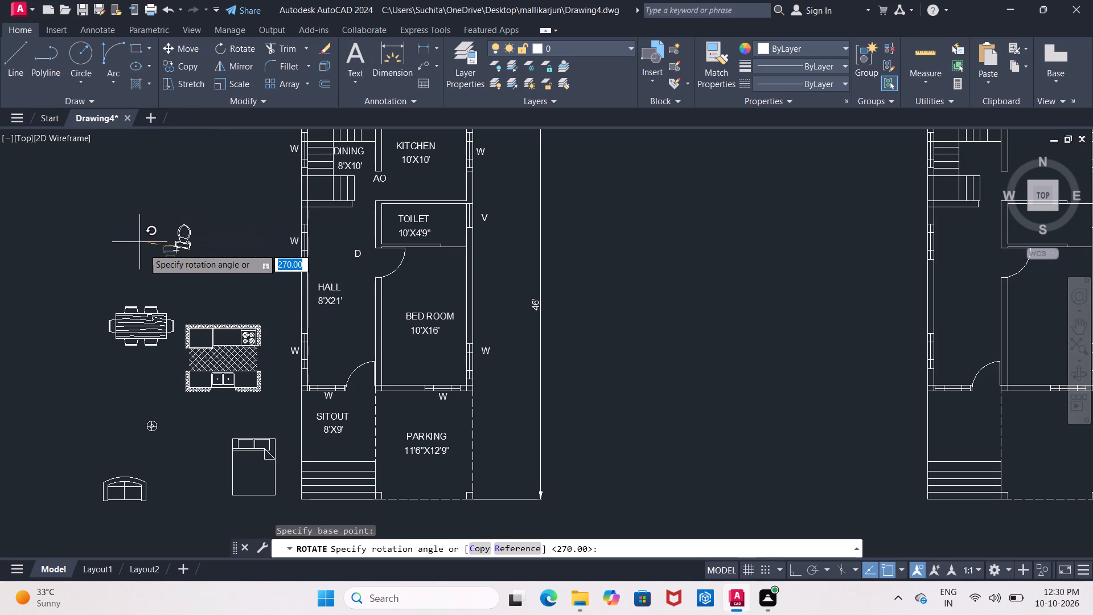
{"action": "left_click", "coordinate": [792, 569]}
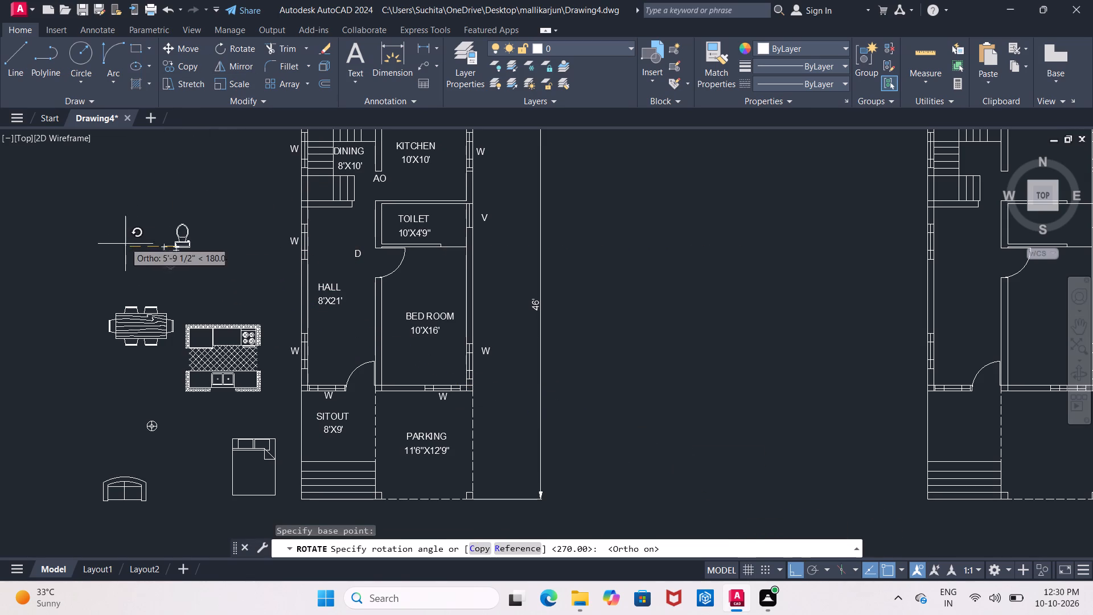
{"action": "left_click", "coordinate": [168, 284]}
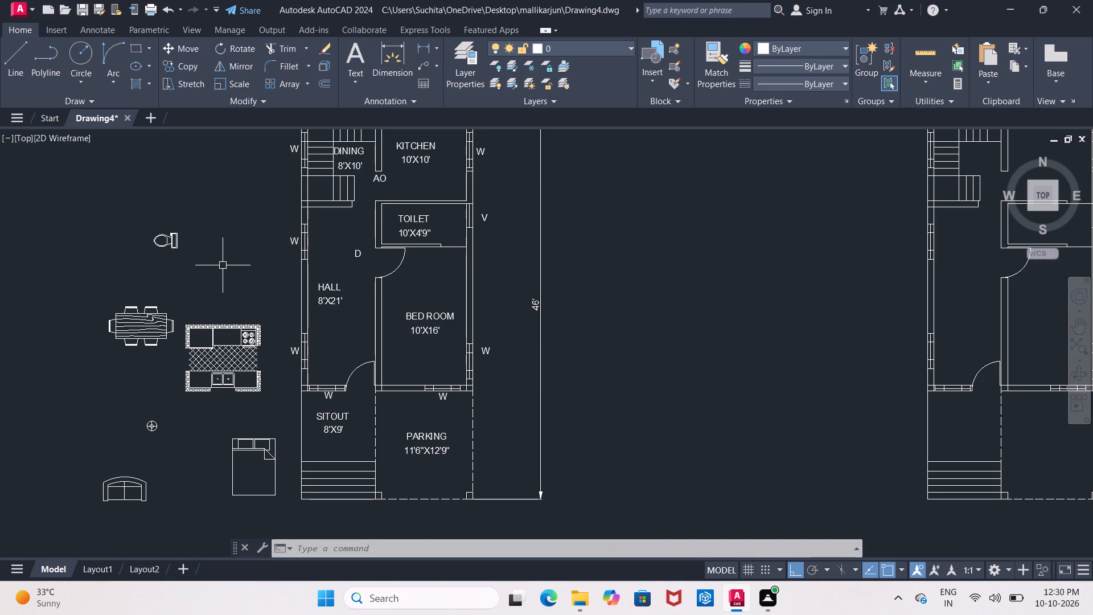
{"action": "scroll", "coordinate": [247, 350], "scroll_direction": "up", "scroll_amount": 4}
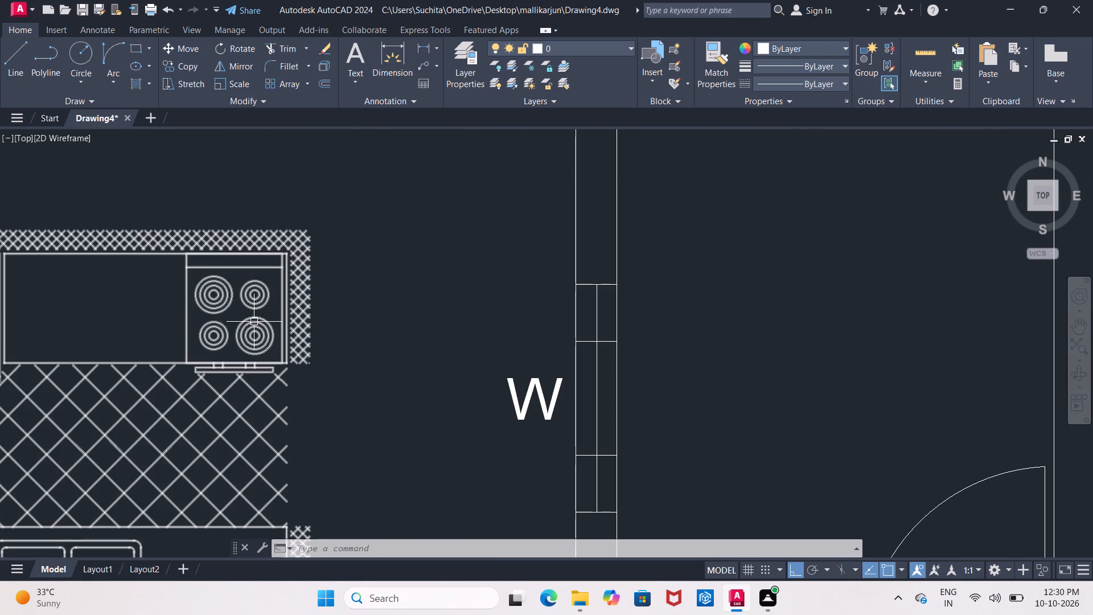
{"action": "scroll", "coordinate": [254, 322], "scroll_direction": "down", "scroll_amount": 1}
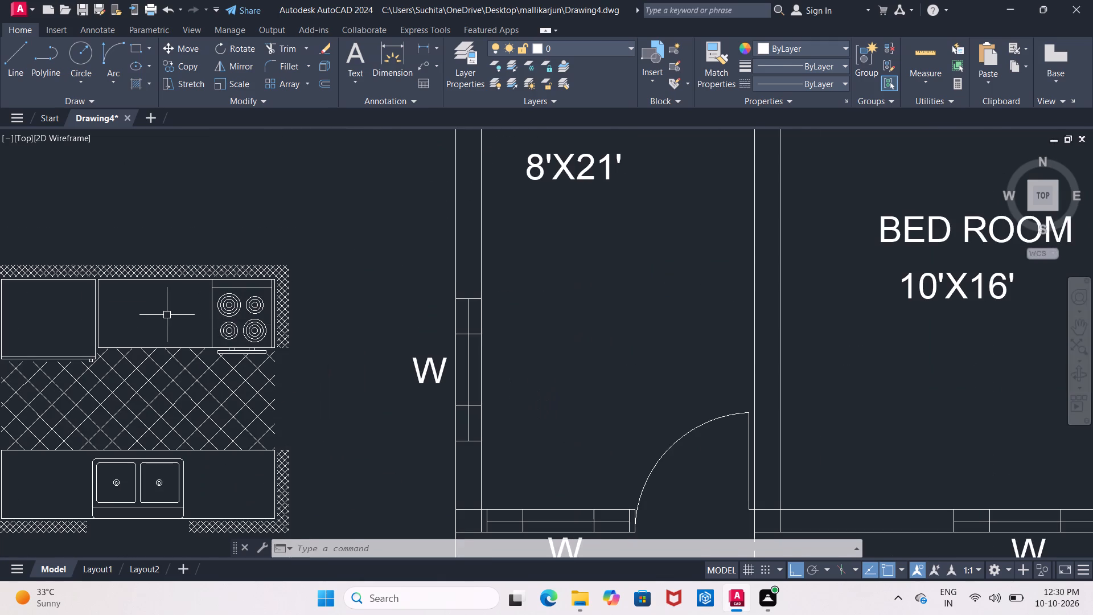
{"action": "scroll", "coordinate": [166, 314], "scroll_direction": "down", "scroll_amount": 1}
Move the kitchen block from beside the plan into the KITCHEN 10'X10' room, with Ortho switched off for free placement.
{"action": "middle_click_drag", "start_coordinate": [166, 303], "coordinate": [179, 268]}
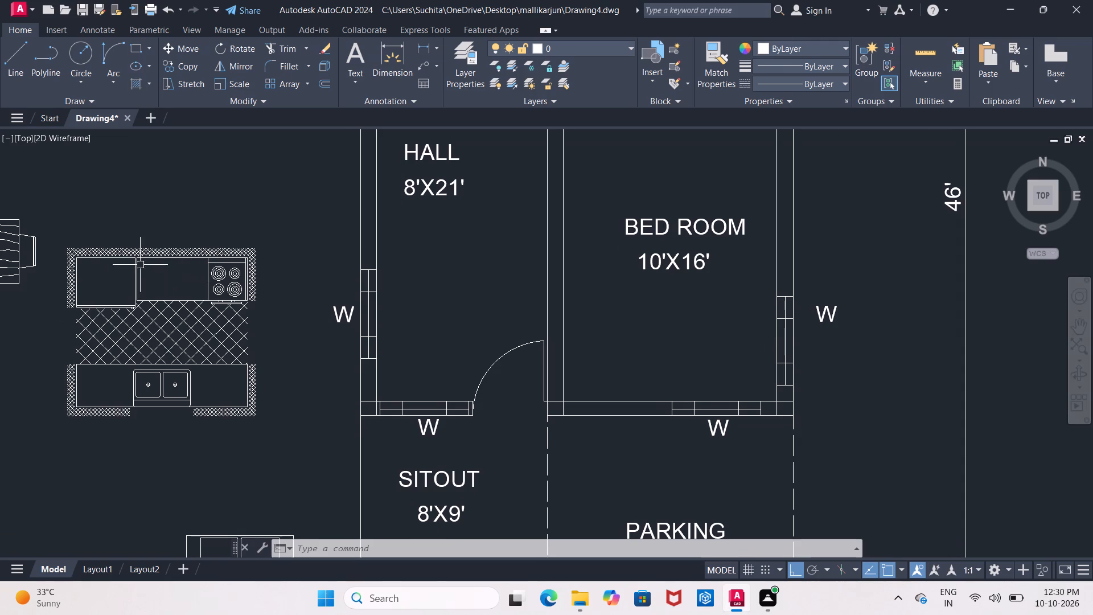
{"action": "left_click", "coordinate": [126, 251]}
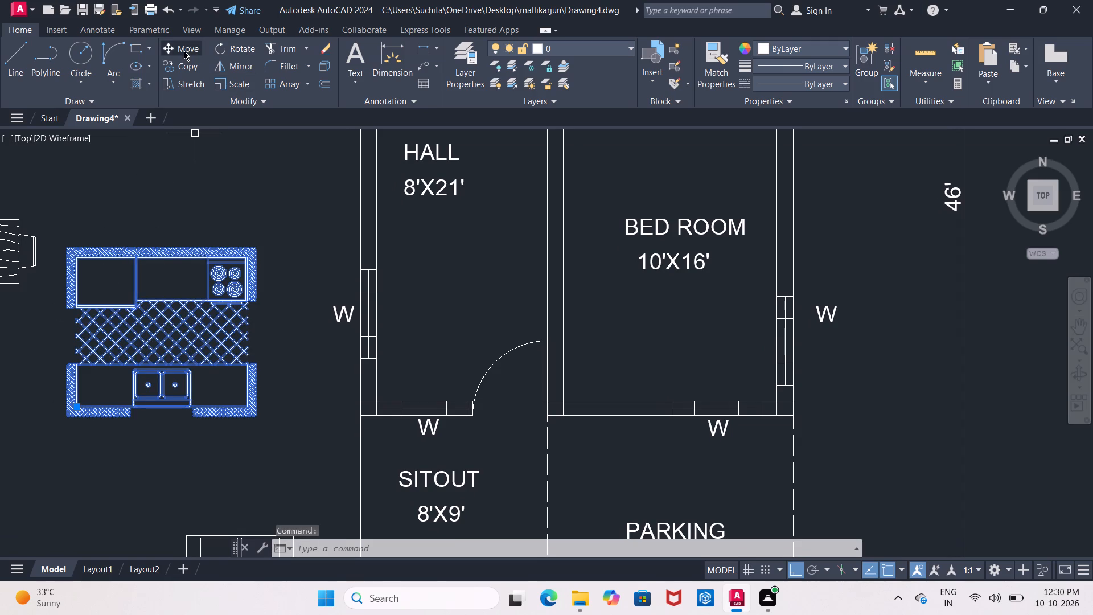
{"action": "left_click", "coordinate": [184, 51]}
{"action": "left_click", "coordinate": [223, 264]}
{"action": "middle_click_drag", "start_coordinate": [167, 255], "coordinate": [72, 271]}
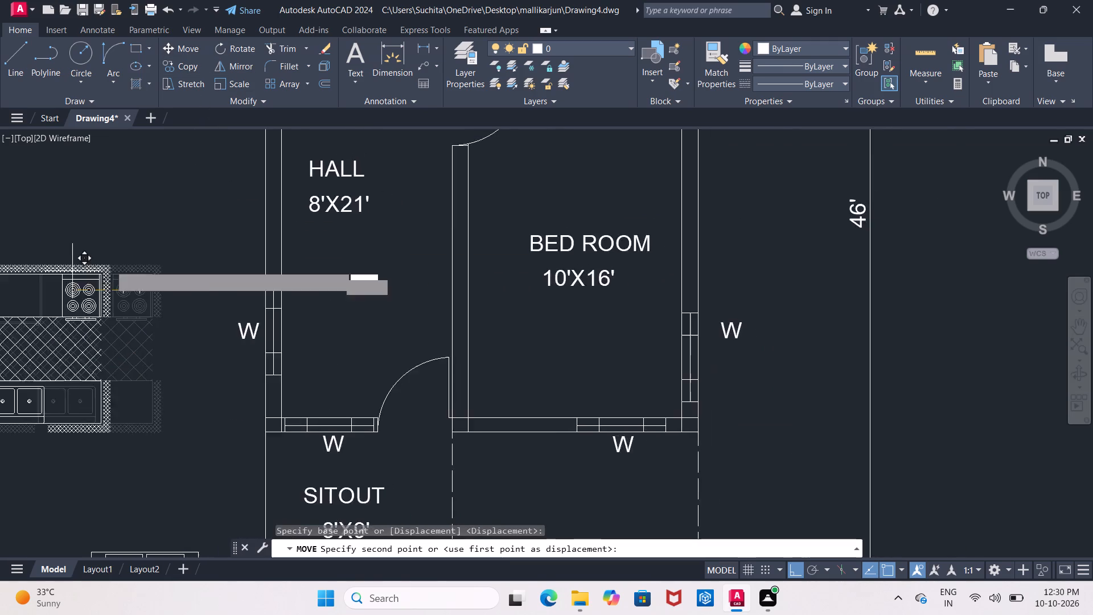
{"action": "scroll", "coordinate": [233, 243], "scroll_direction": "down", "scroll_amount": 4}
{"action": "middle_click_drag", "start_coordinate": [372, 235], "coordinate": [83, 277]}
{"action": "scroll", "coordinate": [319, 204], "scroll_direction": "up", "scroll_amount": 3}
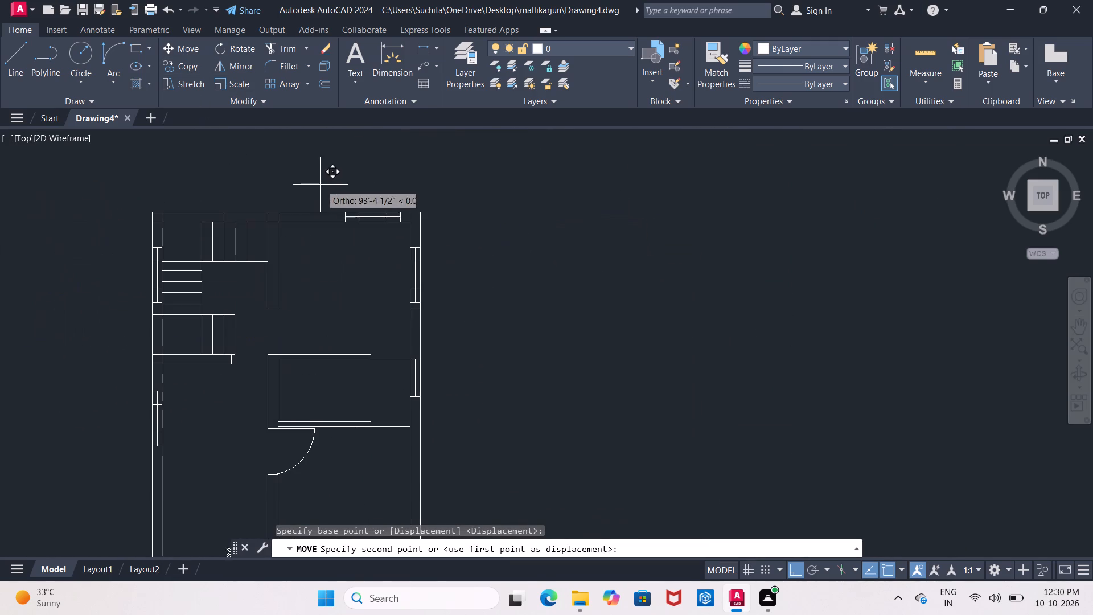
{"action": "left_click", "coordinate": [799, 561]}
{"action": "scroll", "coordinate": [638, 186], "scroll_direction": "down", "scroll_amount": 3}
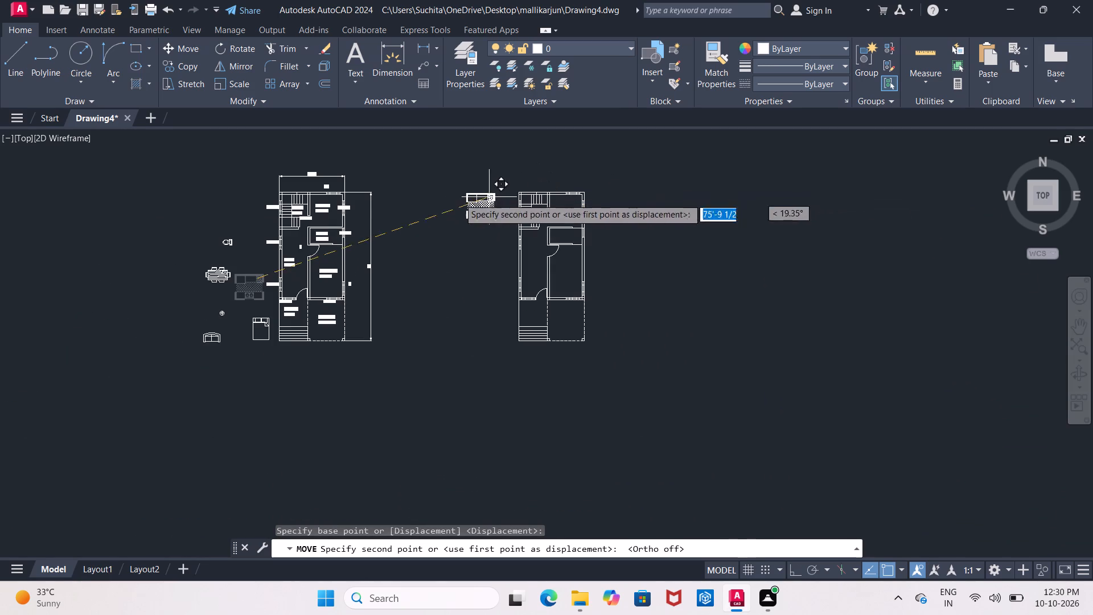
{"action": "scroll", "coordinate": [331, 202], "scroll_direction": "up", "scroll_amount": 5}
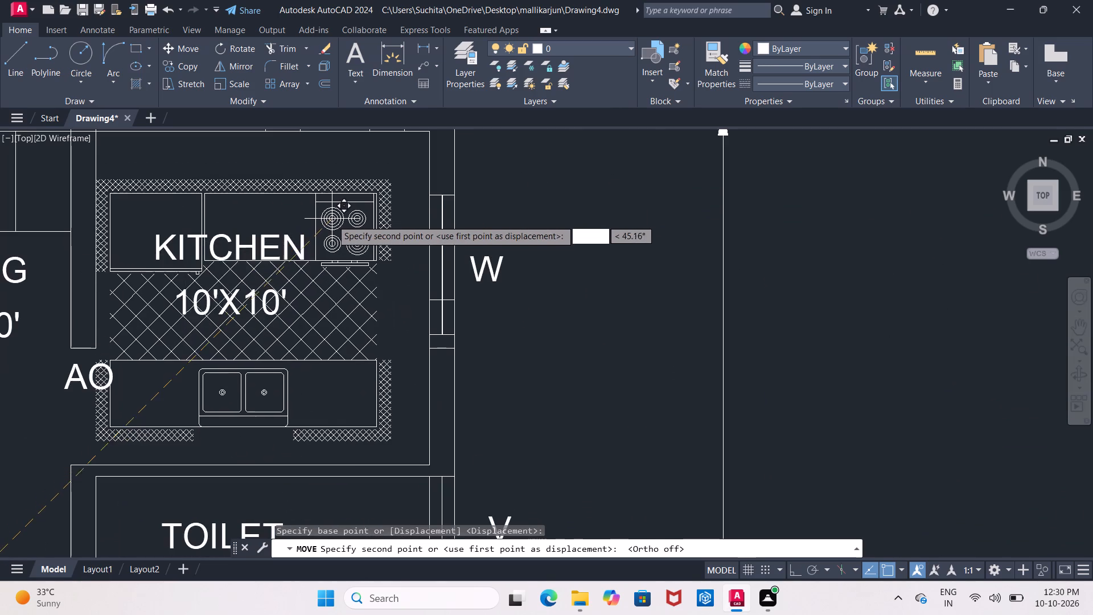
{"action": "scroll", "coordinate": [346, 211], "scroll_direction": "down", "scroll_amount": 1}
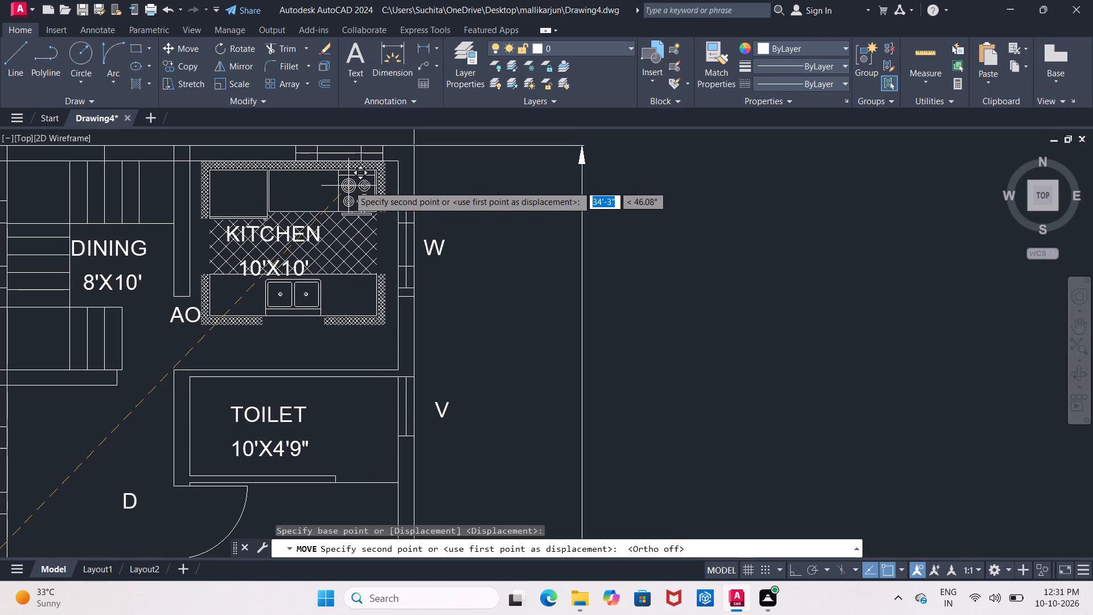
{"action": "left_click", "coordinate": [348, 186]}
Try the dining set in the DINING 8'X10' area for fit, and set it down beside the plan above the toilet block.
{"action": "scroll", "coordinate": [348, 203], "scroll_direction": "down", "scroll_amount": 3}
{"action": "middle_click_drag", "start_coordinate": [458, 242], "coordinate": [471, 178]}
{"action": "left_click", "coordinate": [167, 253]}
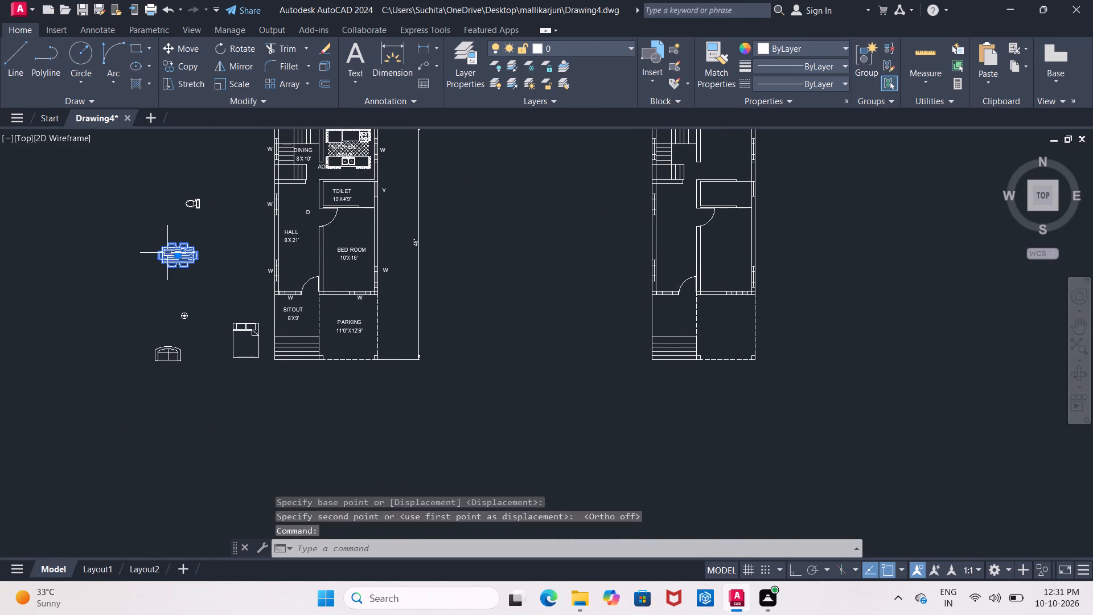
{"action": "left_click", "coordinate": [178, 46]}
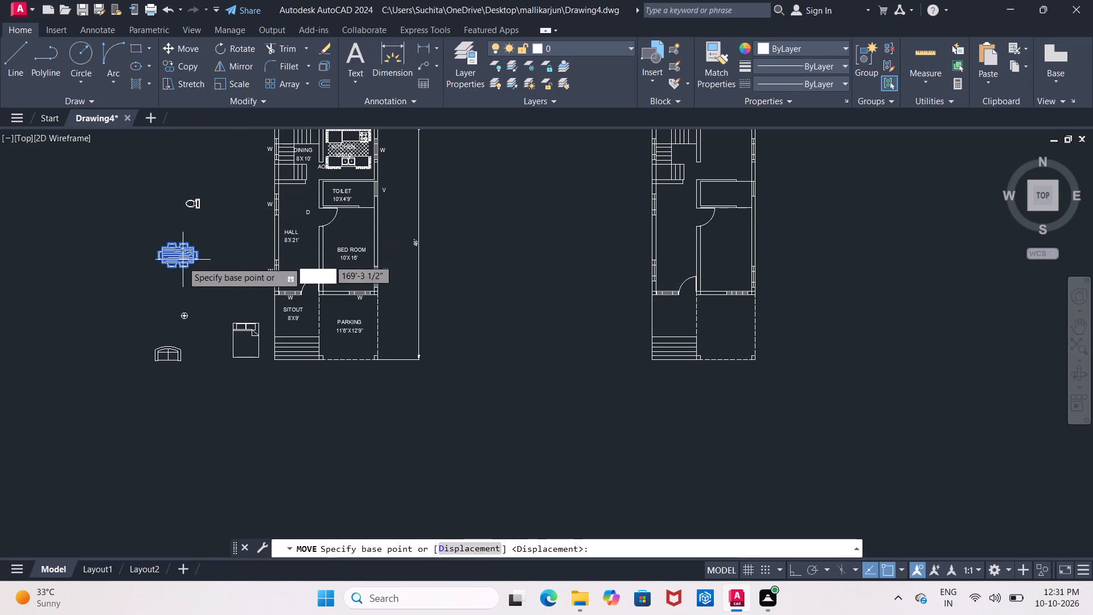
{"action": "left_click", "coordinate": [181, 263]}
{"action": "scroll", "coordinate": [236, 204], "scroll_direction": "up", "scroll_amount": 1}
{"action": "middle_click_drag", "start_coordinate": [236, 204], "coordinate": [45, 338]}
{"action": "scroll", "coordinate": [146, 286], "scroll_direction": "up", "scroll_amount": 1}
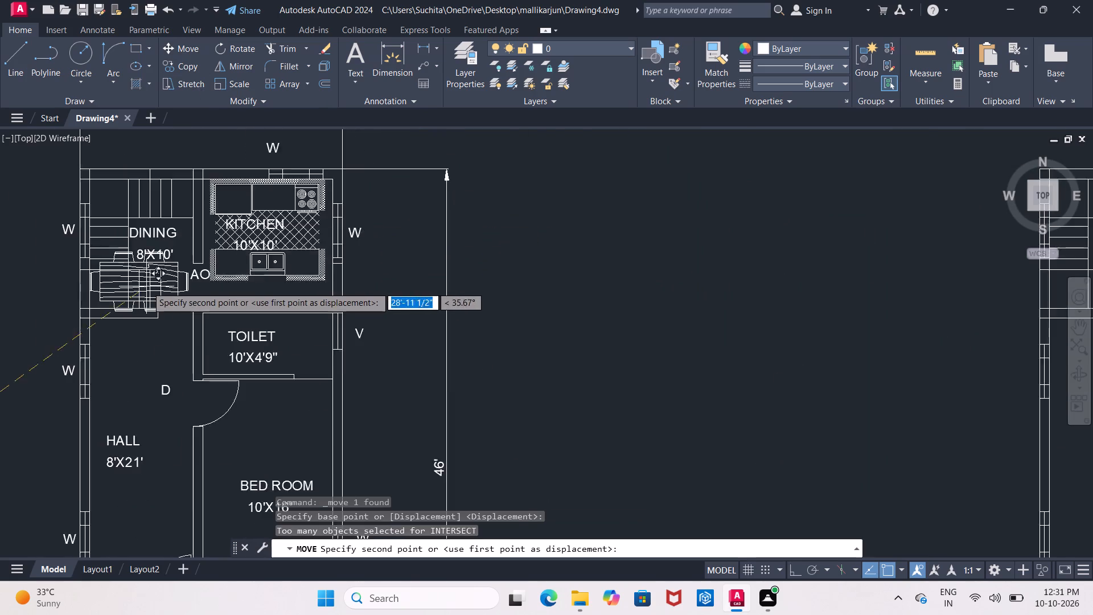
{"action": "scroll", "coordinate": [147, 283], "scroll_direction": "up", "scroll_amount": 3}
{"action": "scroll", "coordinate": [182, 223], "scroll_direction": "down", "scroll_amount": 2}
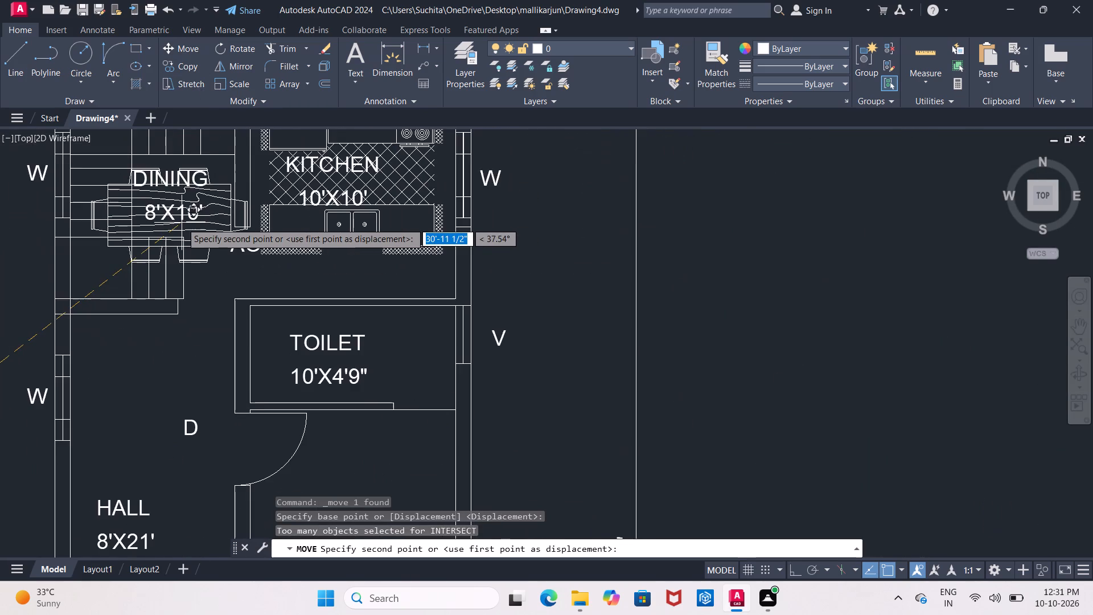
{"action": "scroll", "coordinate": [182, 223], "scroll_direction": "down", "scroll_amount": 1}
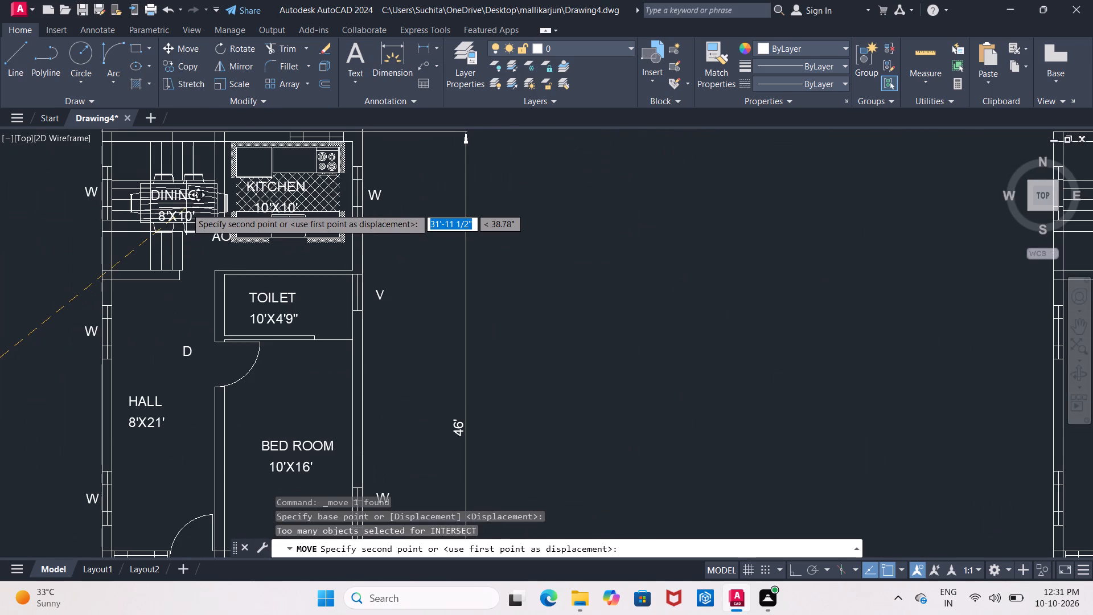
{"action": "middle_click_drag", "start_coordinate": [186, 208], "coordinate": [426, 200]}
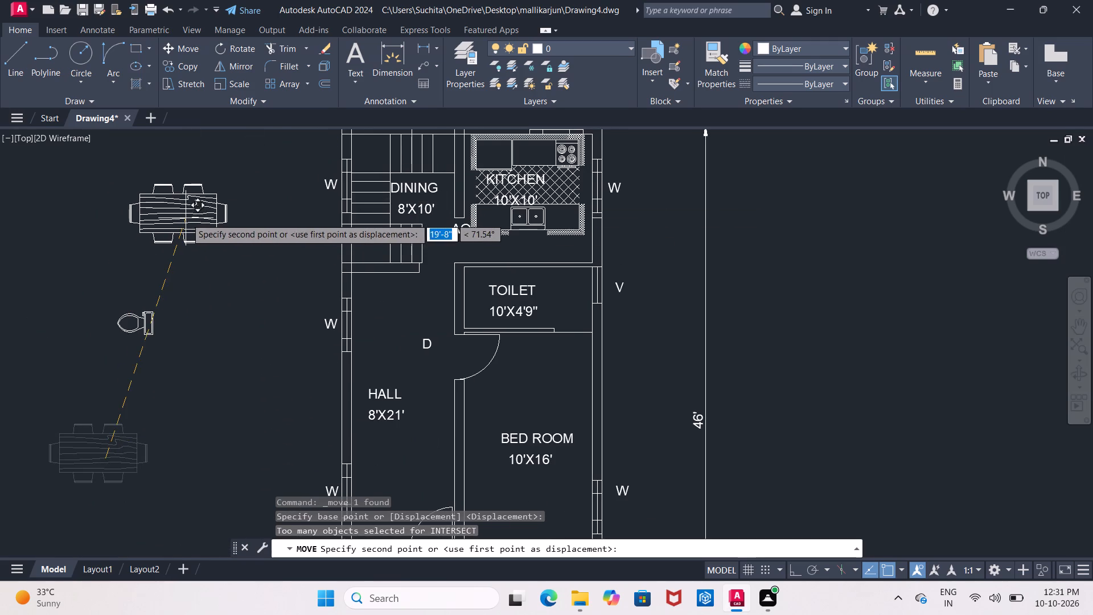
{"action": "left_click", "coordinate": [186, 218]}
Scale the dining set down slightly by eye from the table's lower-left corner.
{"action": "left_click", "coordinate": [175, 216]}
{"action": "left_click", "coordinate": [223, 84]}
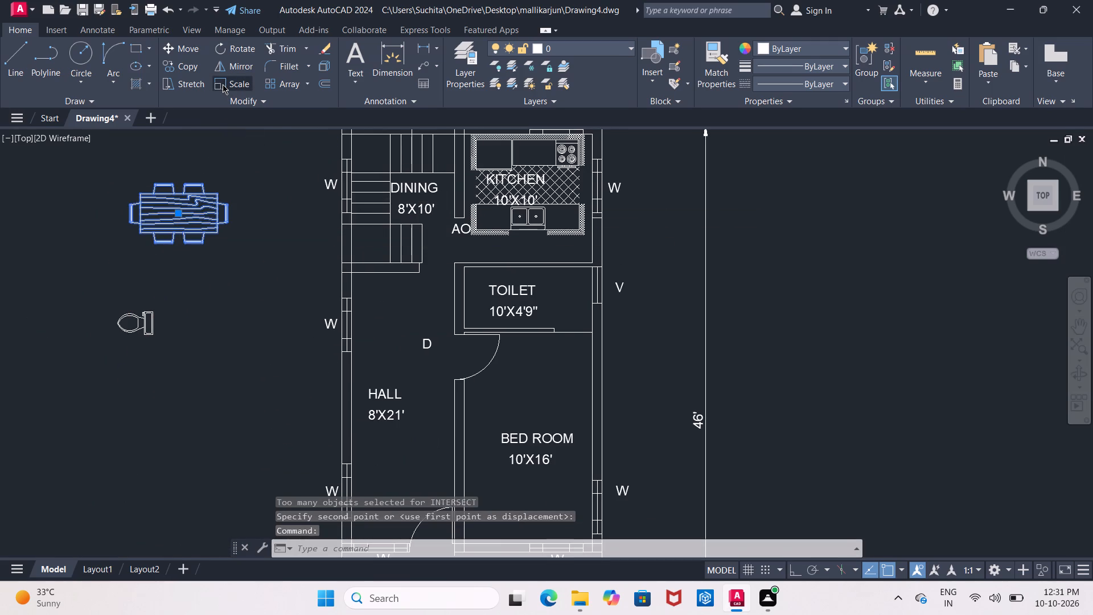
{"action": "left_click", "coordinate": [141, 240]}
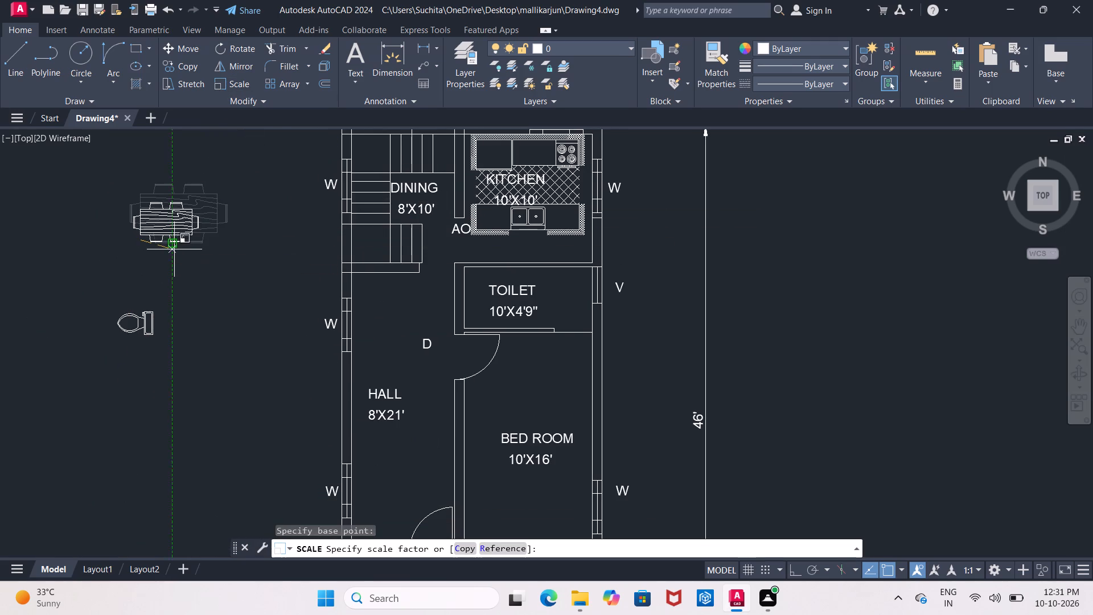
{"action": "left_click", "coordinate": [179, 249]}
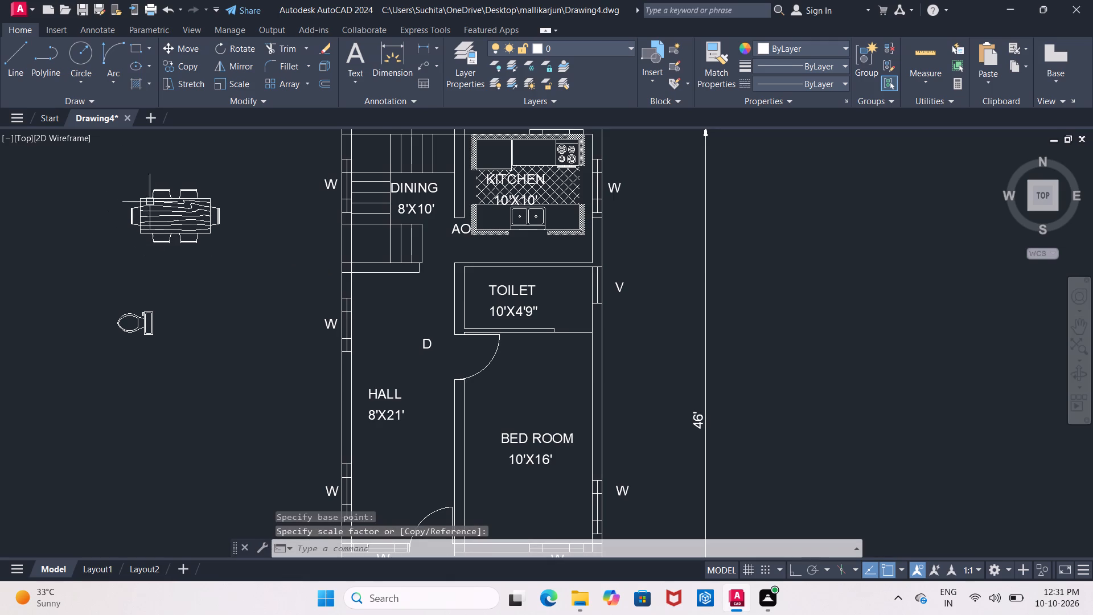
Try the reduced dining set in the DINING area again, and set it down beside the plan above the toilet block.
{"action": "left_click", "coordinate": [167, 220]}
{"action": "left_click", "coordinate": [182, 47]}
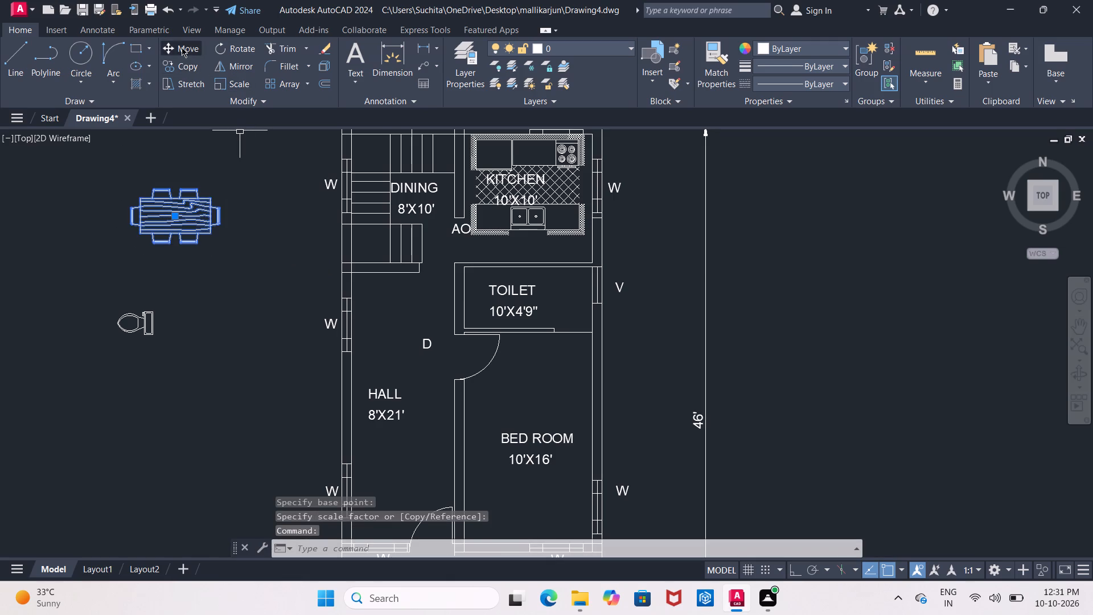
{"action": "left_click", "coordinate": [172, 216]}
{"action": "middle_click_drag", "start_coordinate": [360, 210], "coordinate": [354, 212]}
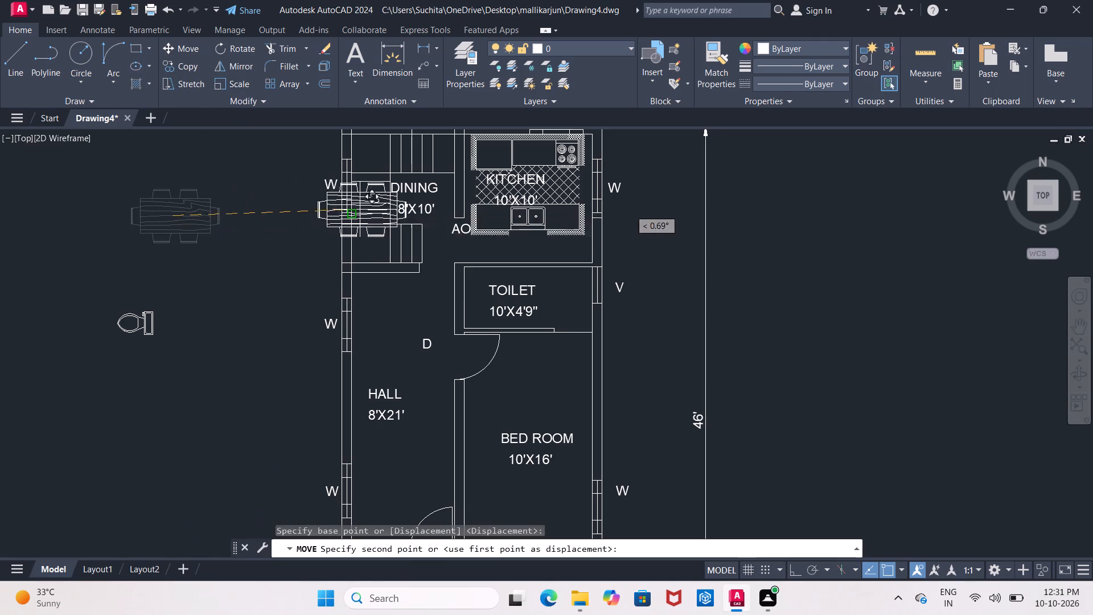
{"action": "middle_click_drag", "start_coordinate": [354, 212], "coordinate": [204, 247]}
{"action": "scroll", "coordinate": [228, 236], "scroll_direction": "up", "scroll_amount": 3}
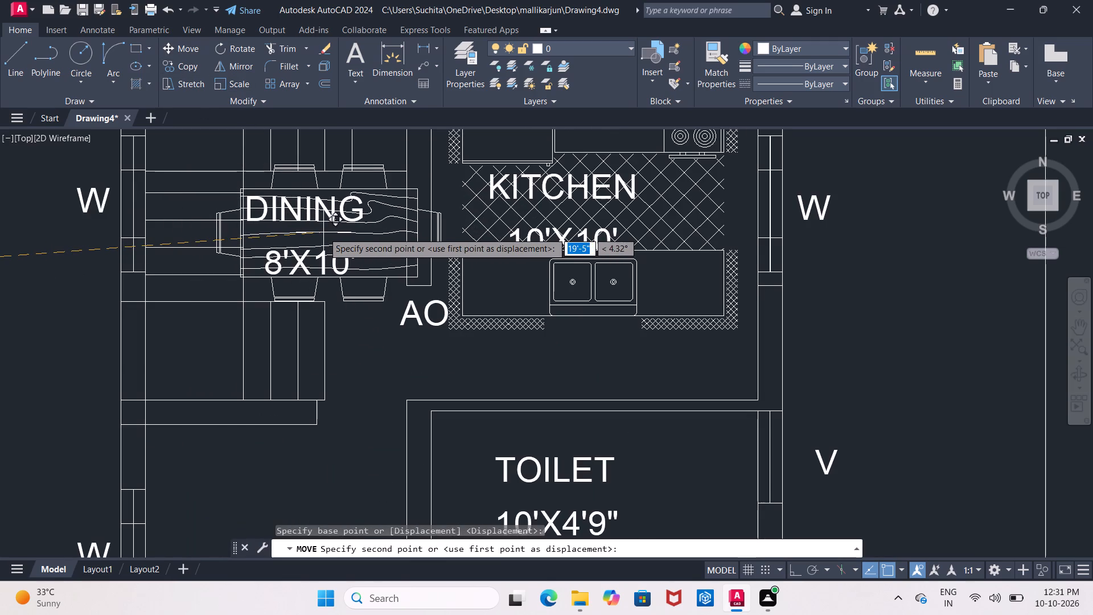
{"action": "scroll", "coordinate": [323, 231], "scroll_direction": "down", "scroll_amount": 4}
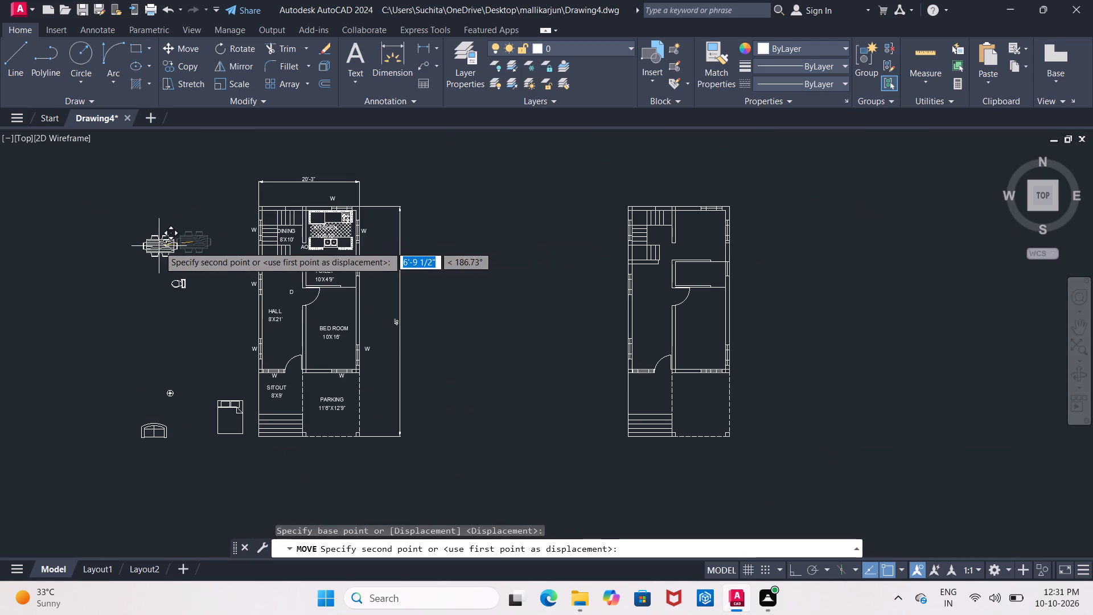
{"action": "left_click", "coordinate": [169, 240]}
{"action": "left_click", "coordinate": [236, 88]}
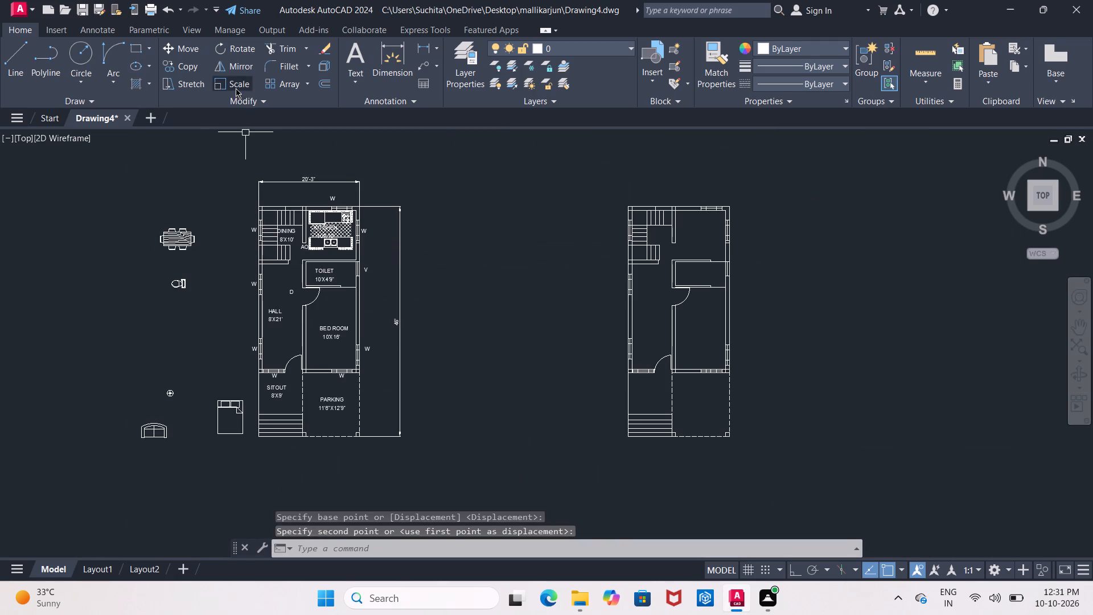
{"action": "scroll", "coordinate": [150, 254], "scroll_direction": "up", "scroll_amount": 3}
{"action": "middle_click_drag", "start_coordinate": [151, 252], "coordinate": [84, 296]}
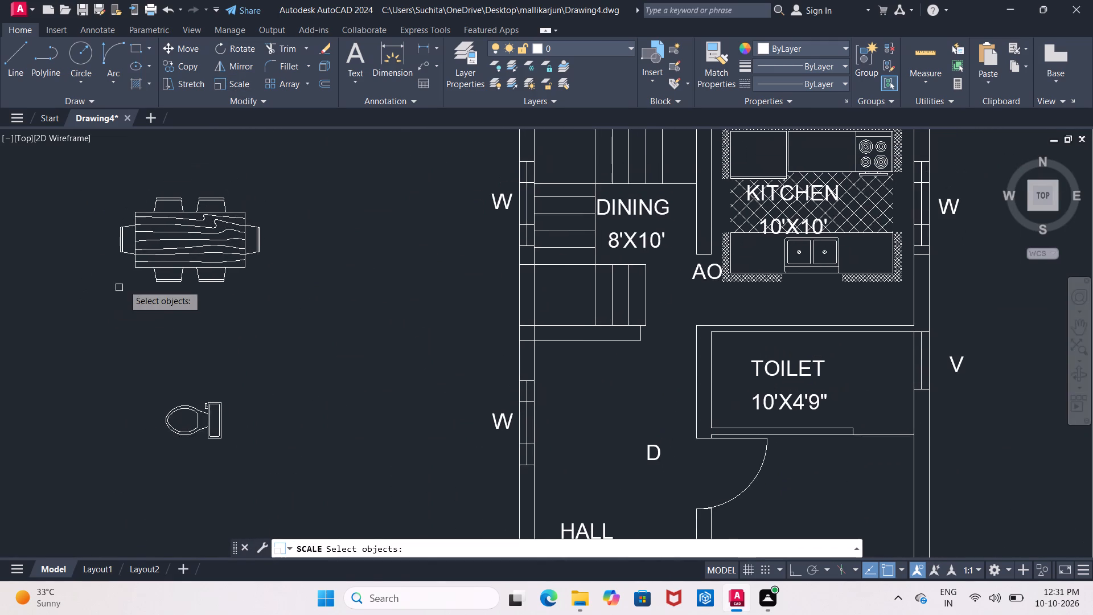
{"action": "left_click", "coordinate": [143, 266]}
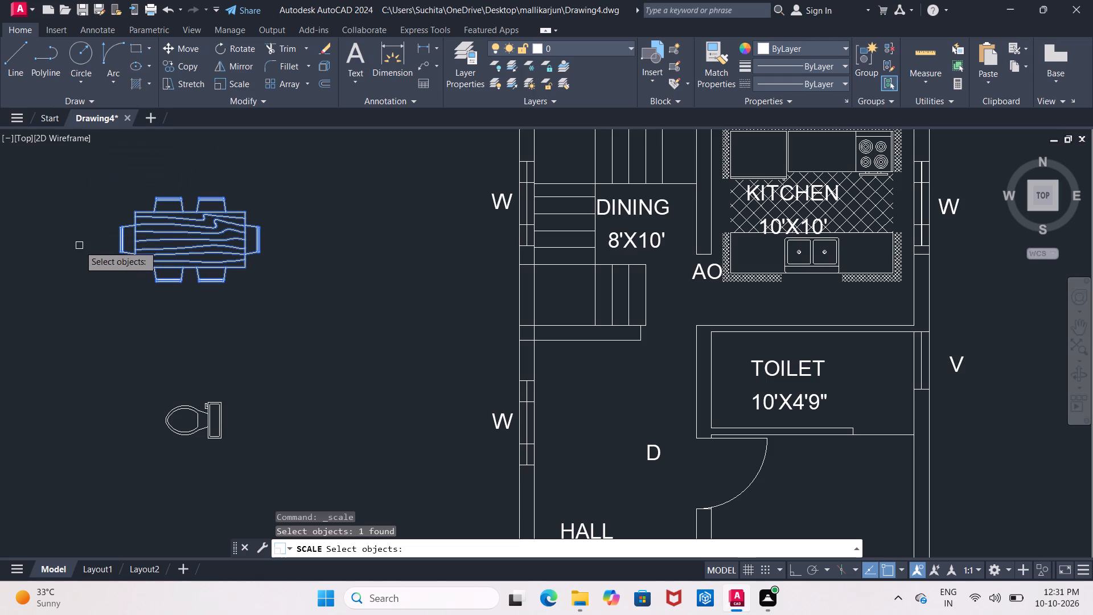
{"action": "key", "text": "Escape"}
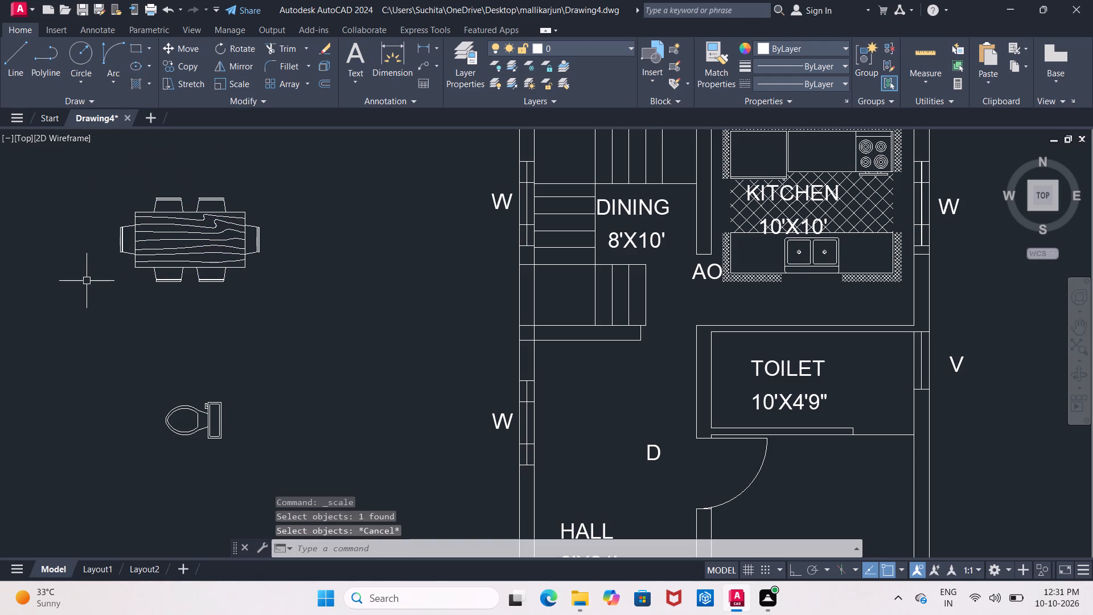
Scale the dining set down further by eye, using the table's lower-left corner as the base point.
{"action": "left_click", "coordinate": [182, 220]}
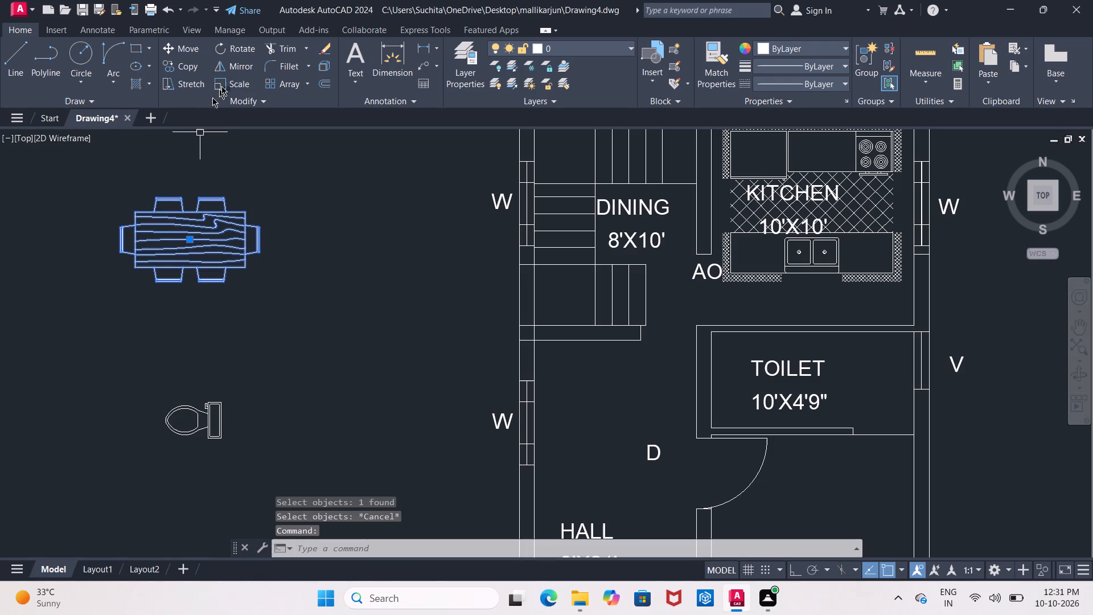
{"action": "left_click", "coordinate": [228, 84]}
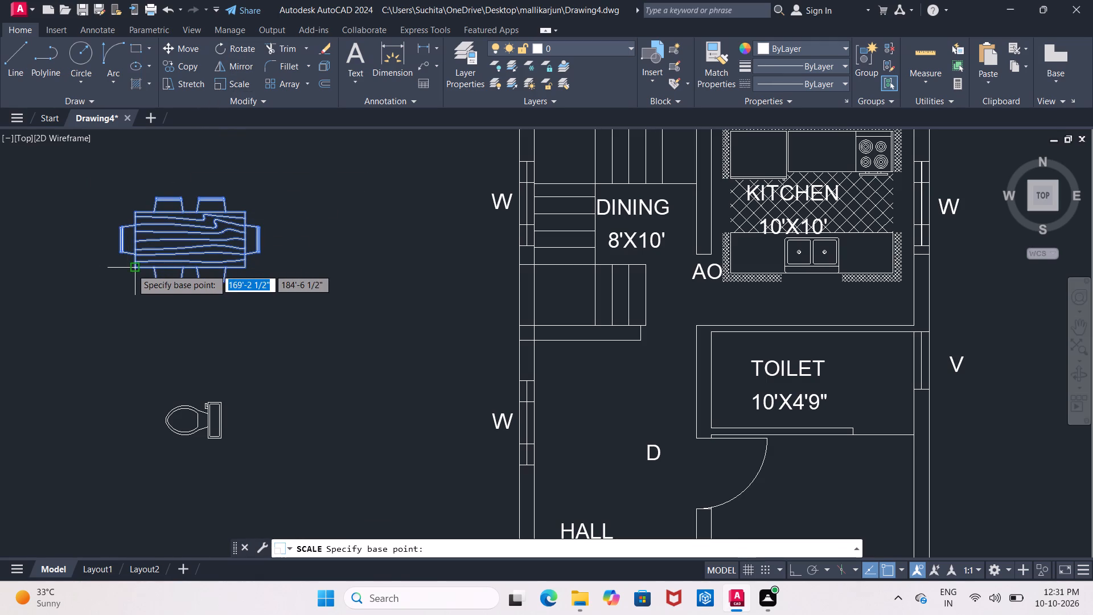
{"action": "left_click", "coordinate": [132, 269]}
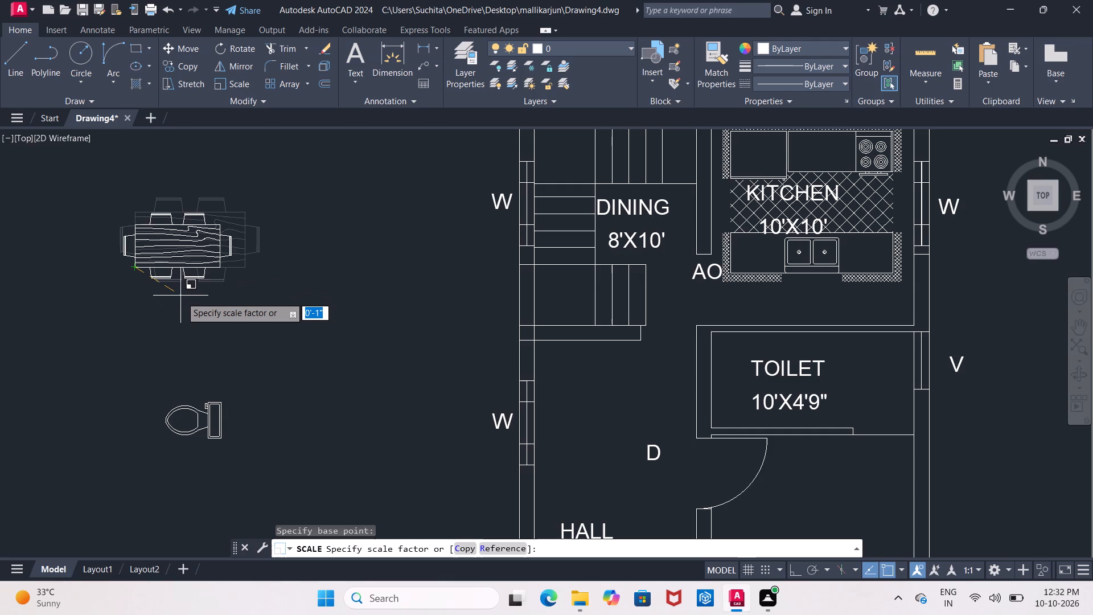
{"action": "left_click", "coordinate": [182, 298]}
Move the dining set by its table centre into the DINING 8'X10' area, next to the kitchen wall.
{"action": "left_click", "coordinate": [177, 239]}
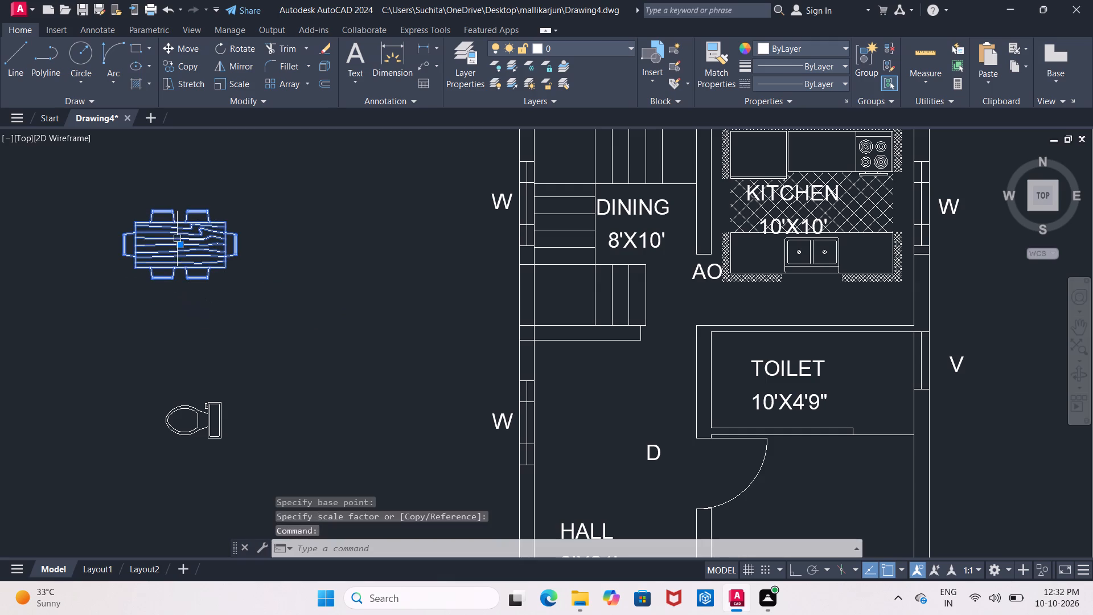
{"action": "left_click", "coordinate": [184, 51]}
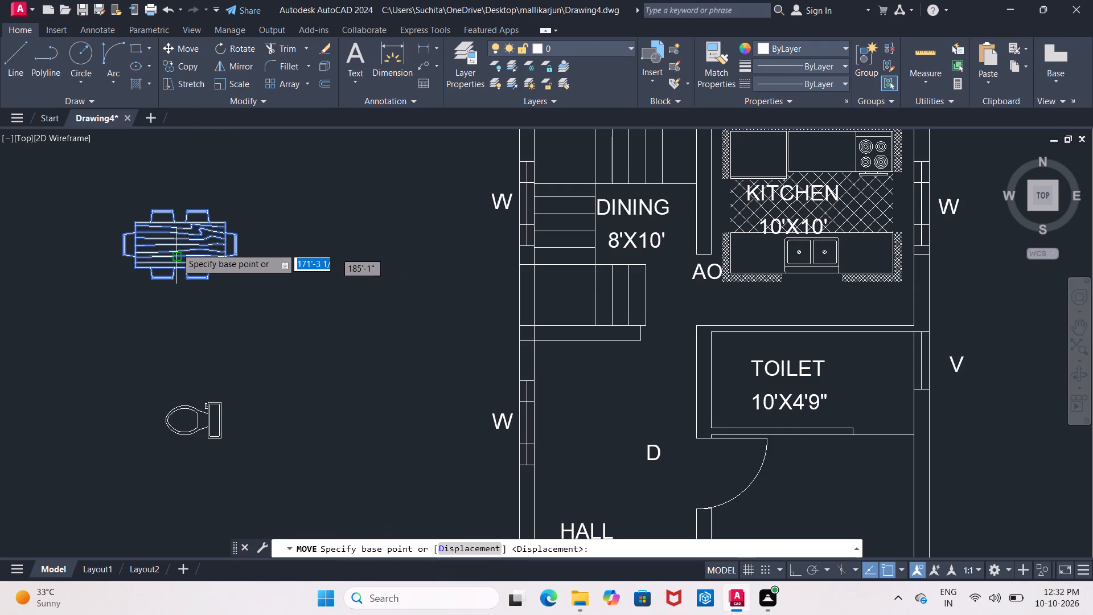
{"action": "left_click", "coordinate": [178, 245]}
{"action": "middle_click_drag", "start_coordinate": [241, 242], "coordinate": [7, 255]}
{"action": "middle_click_drag", "start_coordinate": [251, 237], "coordinate": [27, 259]}
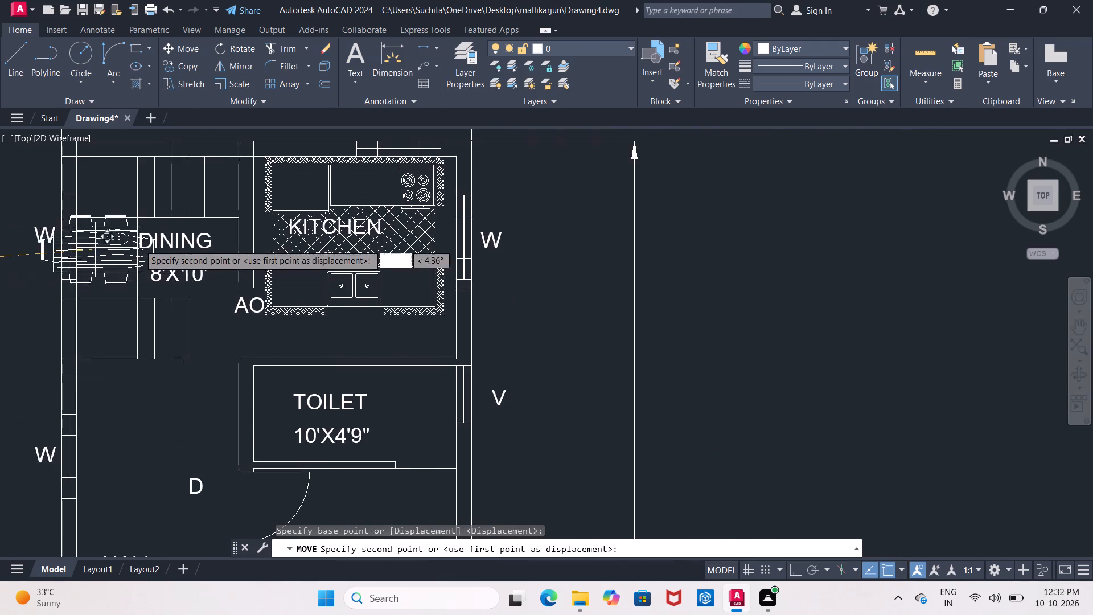
{"action": "scroll", "coordinate": [164, 243], "scroll_direction": "up", "scroll_amount": 2}
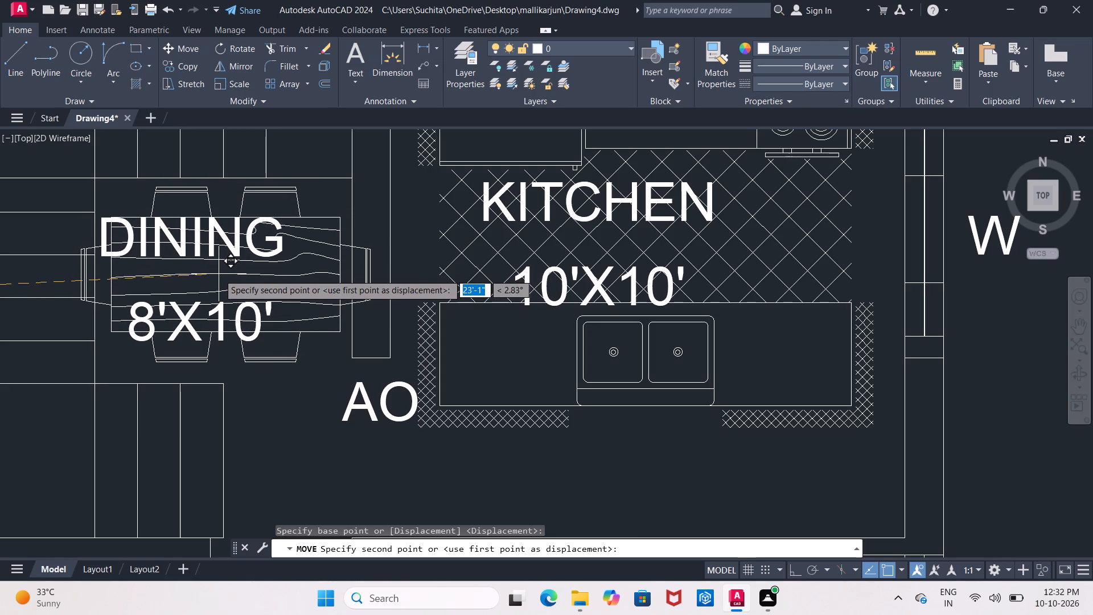
{"action": "left_click", "coordinate": [219, 274]}
Scale the dining set down by eye, using the outer corner of its lower-left chair as the base point.
{"action": "scroll", "coordinate": [219, 274], "scroll_direction": "down", "scroll_amount": 2}
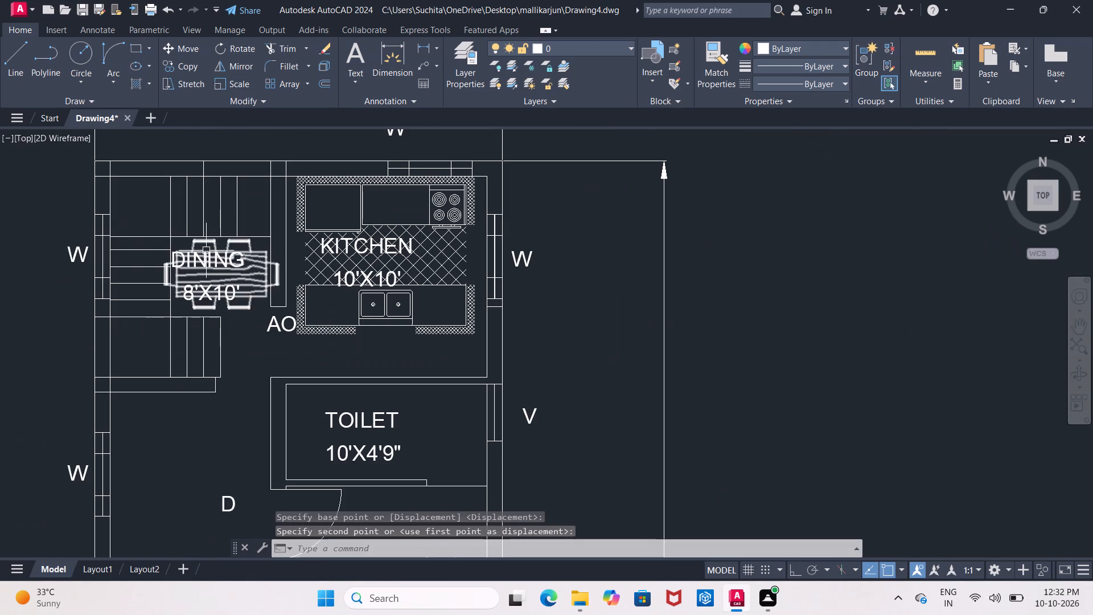
{"action": "left_click", "coordinate": [204, 243]}
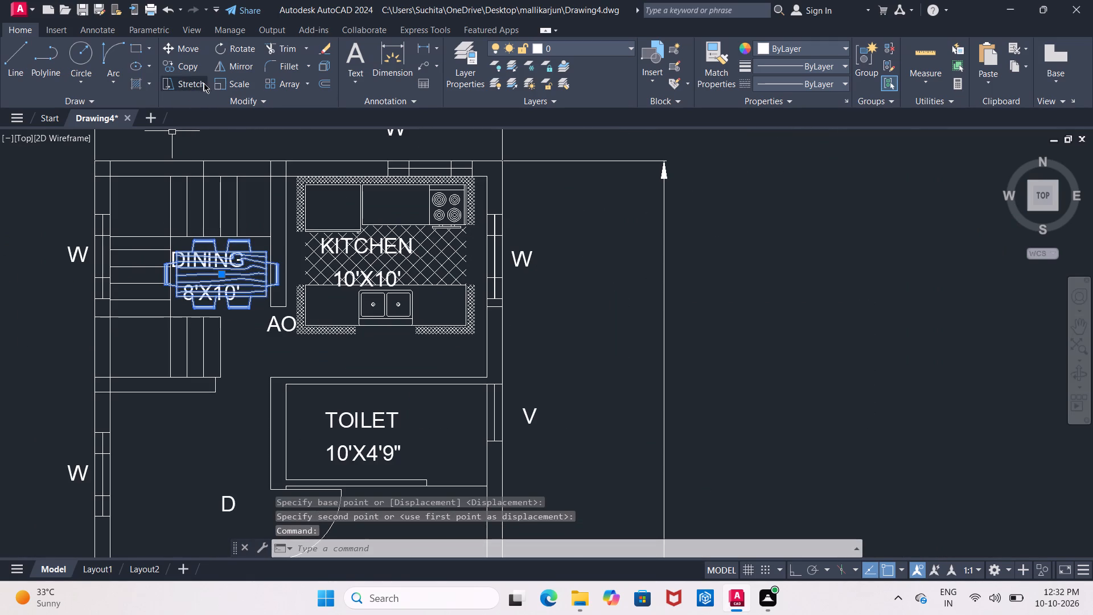
{"action": "left_click", "coordinate": [221, 90]}
{"action": "scroll", "coordinate": [190, 251], "scroll_direction": "up", "scroll_amount": 1}
{"action": "middle_click_drag", "start_coordinate": [183, 210], "coordinate": [183, 205]}
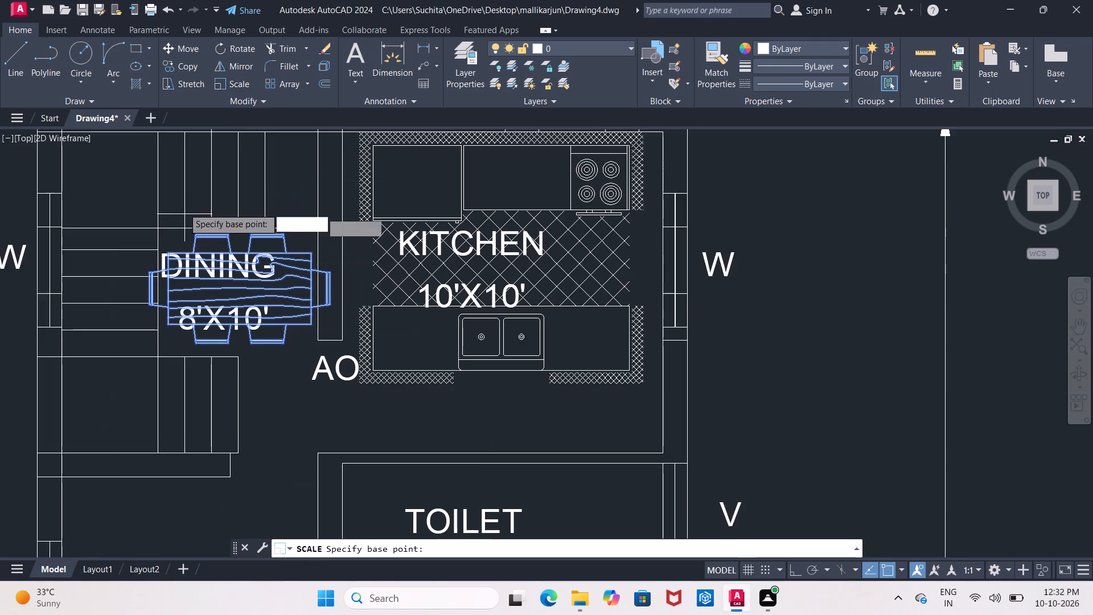
{"action": "middle_click_drag", "start_coordinate": [183, 205], "coordinate": [166, 159]}
{"action": "left_click", "coordinate": [183, 286]}
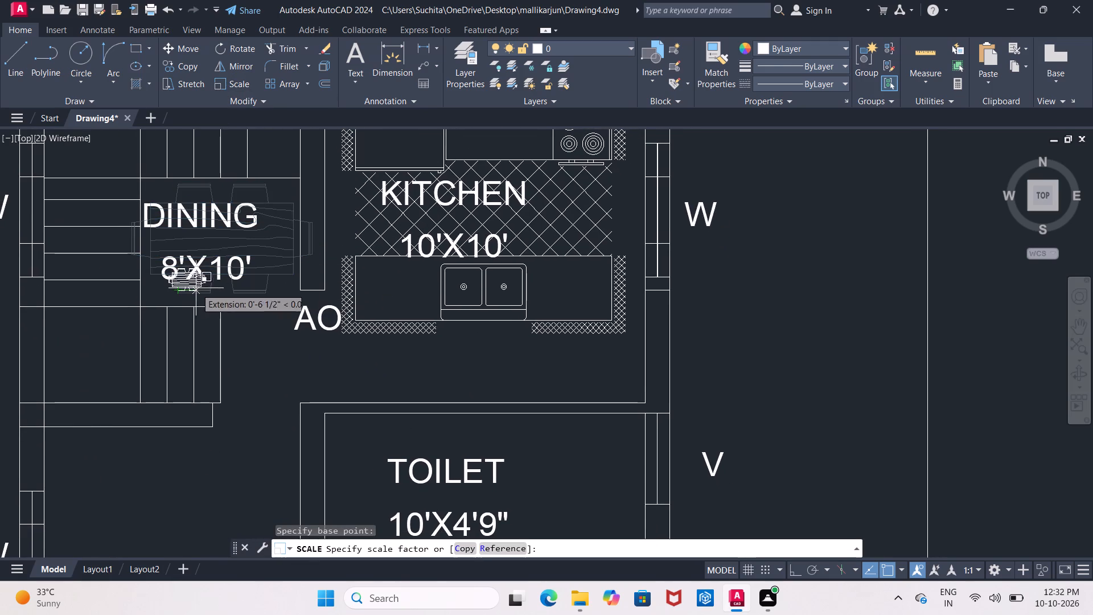
{"action": "left_click", "coordinate": [238, 314]}
Shift the reduced dining set slightly up and toward the kitchen wall within the DINING 8'X10' area.
{"action": "left_click", "coordinate": [213, 261]}
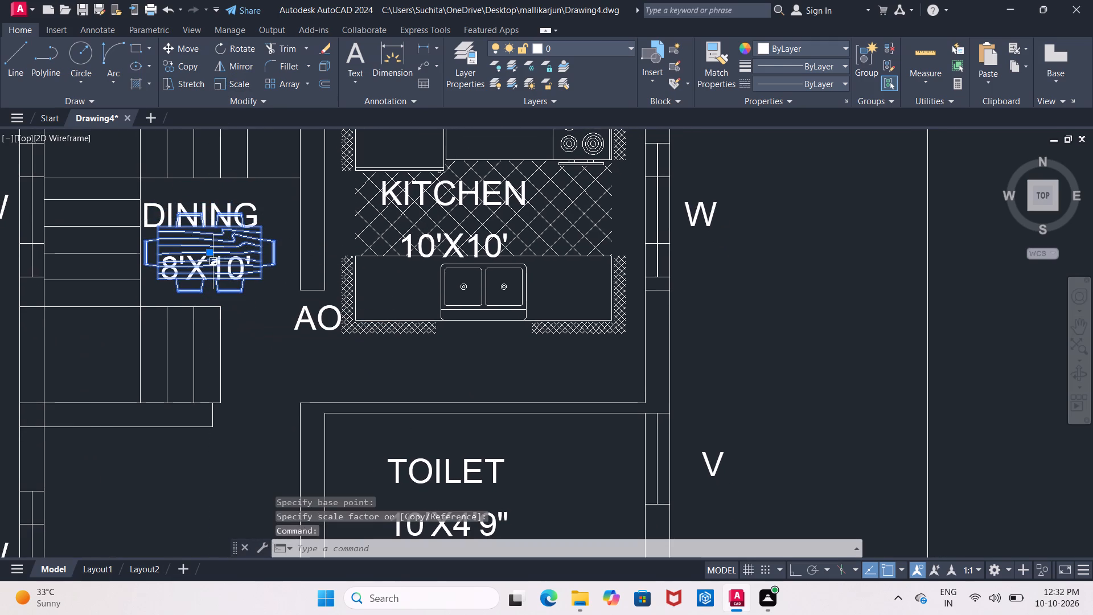
{"action": "left_click", "coordinate": [188, 52]}
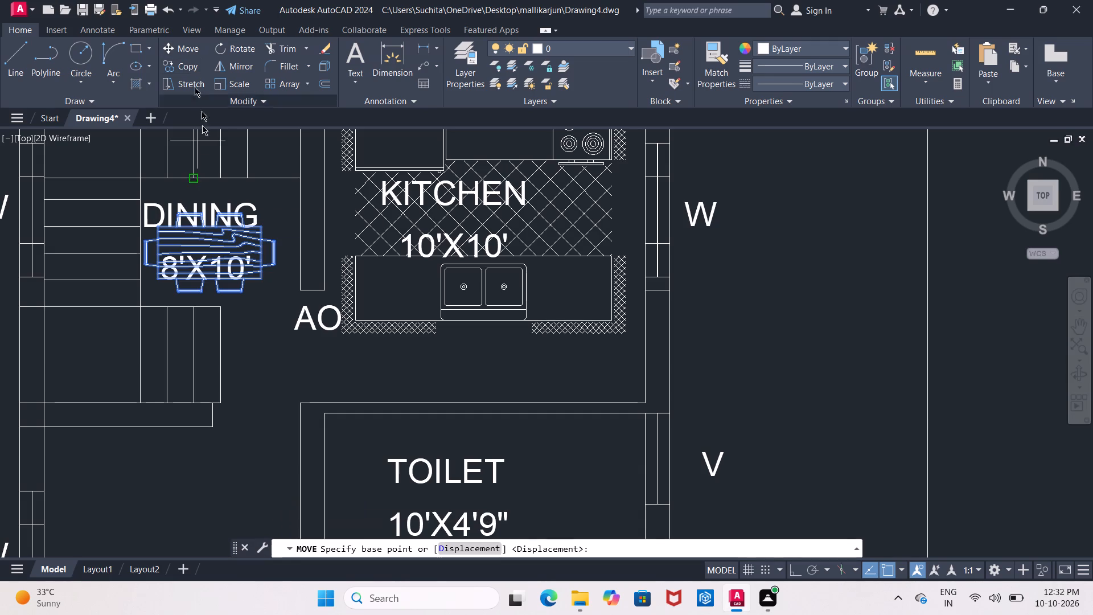
{"action": "left_click", "coordinate": [209, 249]}
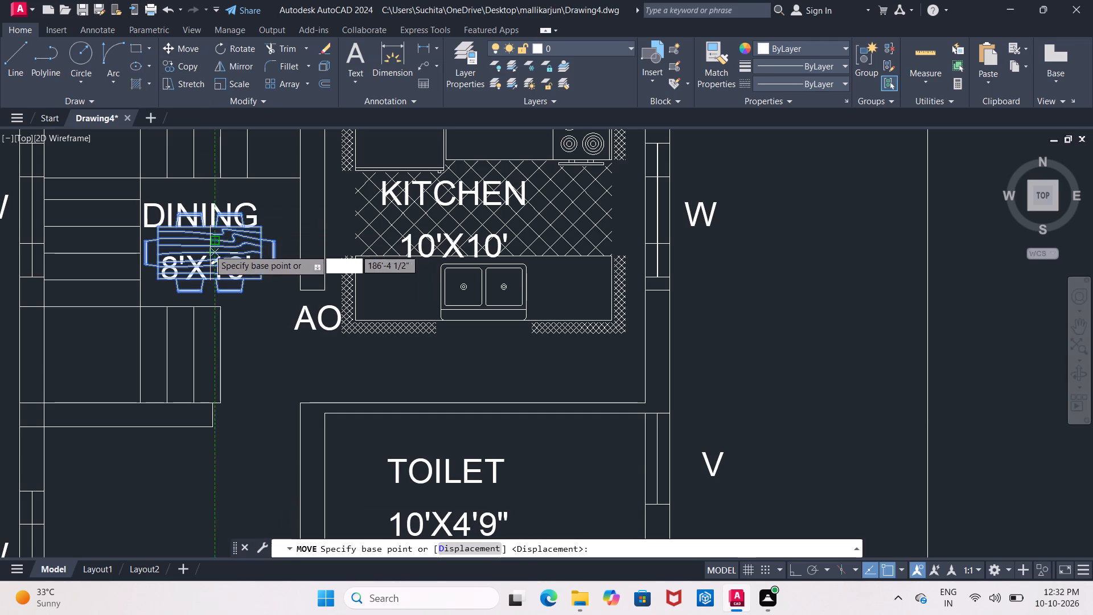
{"action": "left_click", "coordinate": [222, 231]}
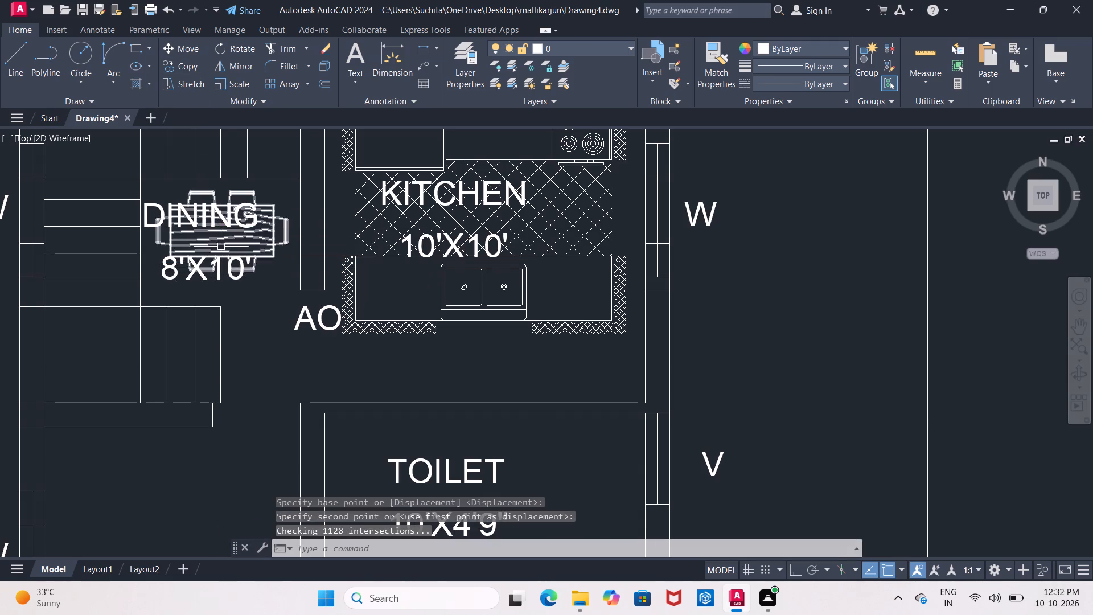
Move the toilet block by its tank's outer edge into the TOILET 10'X4'9" room, next to the wall with the V opening.
{"action": "scroll", "coordinate": [221, 247], "scroll_direction": "down", "scroll_amount": 1}
{"action": "middle_click_drag", "start_coordinate": [254, 294], "coordinate": [220, 204]}
{"action": "scroll", "coordinate": [220, 237], "scroll_direction": "down", "scroll_amount": 1}
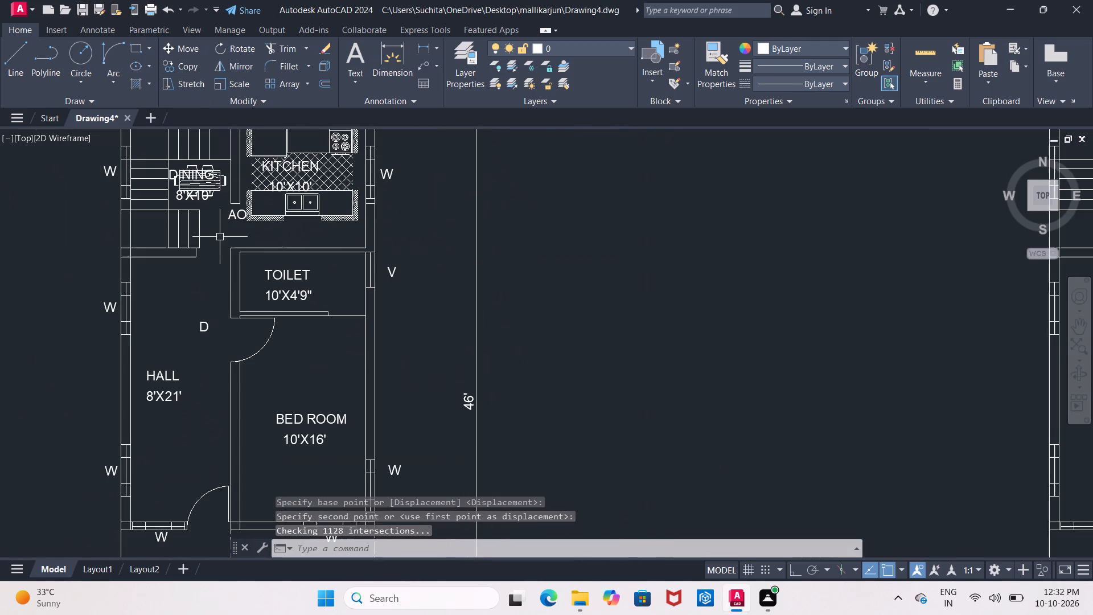
{"action": "scroll", "coordinate": [223, 260], "scroll_direction": "down", "scroll_amount": 1}
{"action": "middle_click_drag", "start_coordinate": [218, 255], "coordinate": [210, 211]}
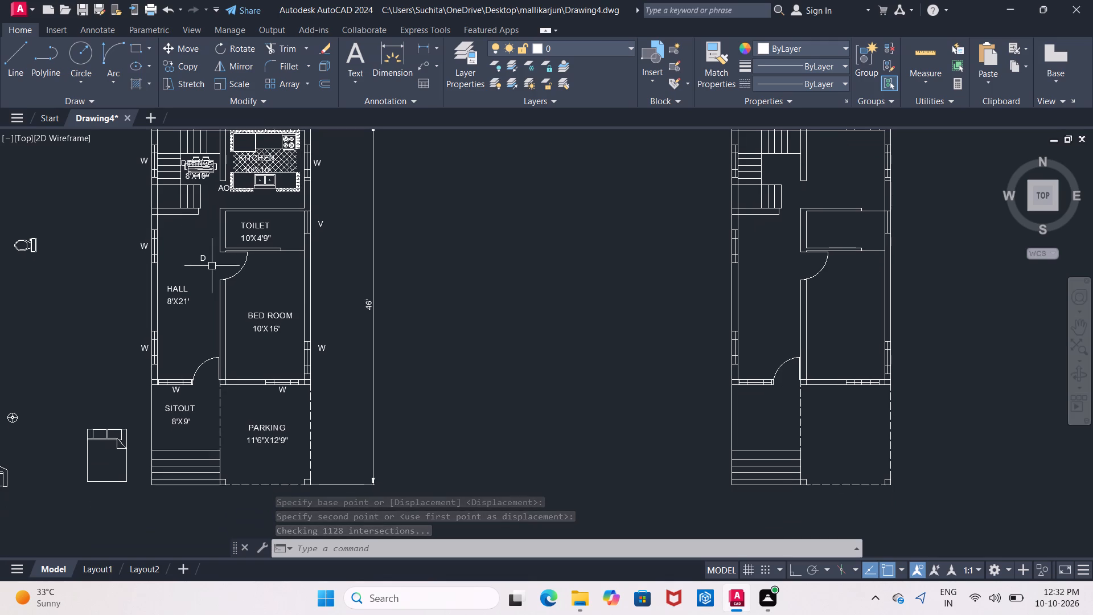
{"action": "middle_click_drag", "start_coordinate": [84, 250], "coordinate": [148, 244]}
{"action": "left_click_drag", "start_coordinate": [44, 221], "coordinate": [60, 227]}
{"action": "left_click", "coordinate": [161, 282]}
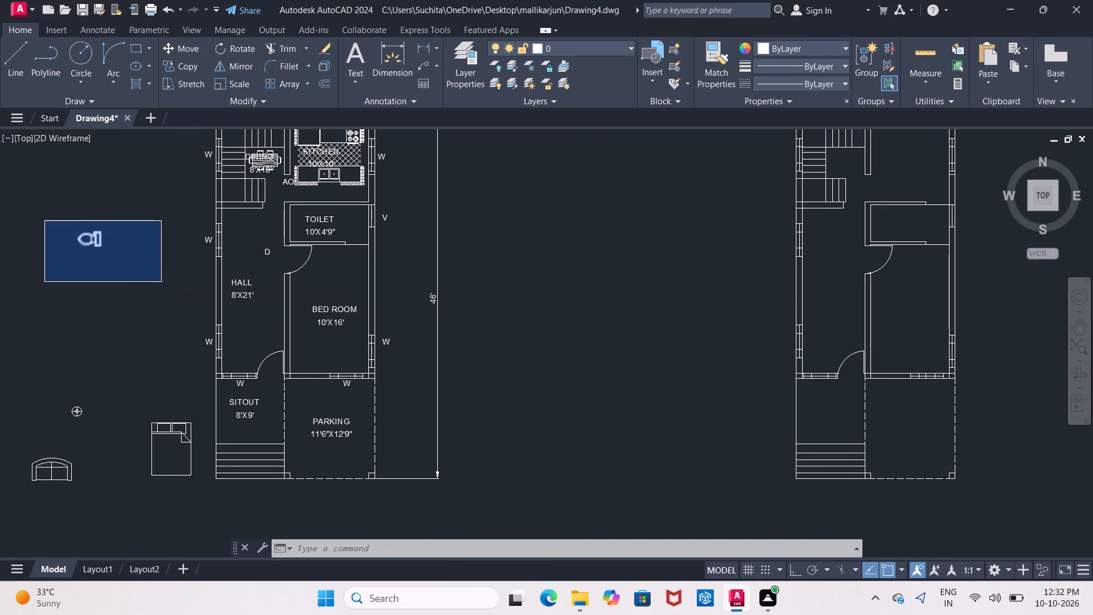
{"action": "left_click", "coordinate": [187, 51]}
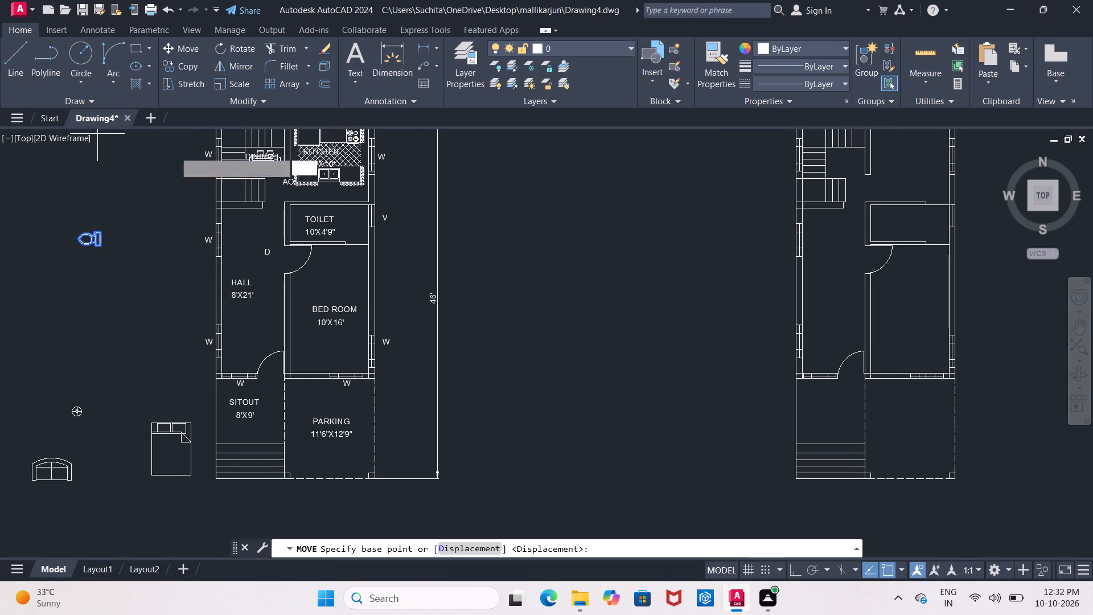
{"action": "scroll", "coordinate": [88, 232], "scroll_direction": "up", "scroll_amount": 4}
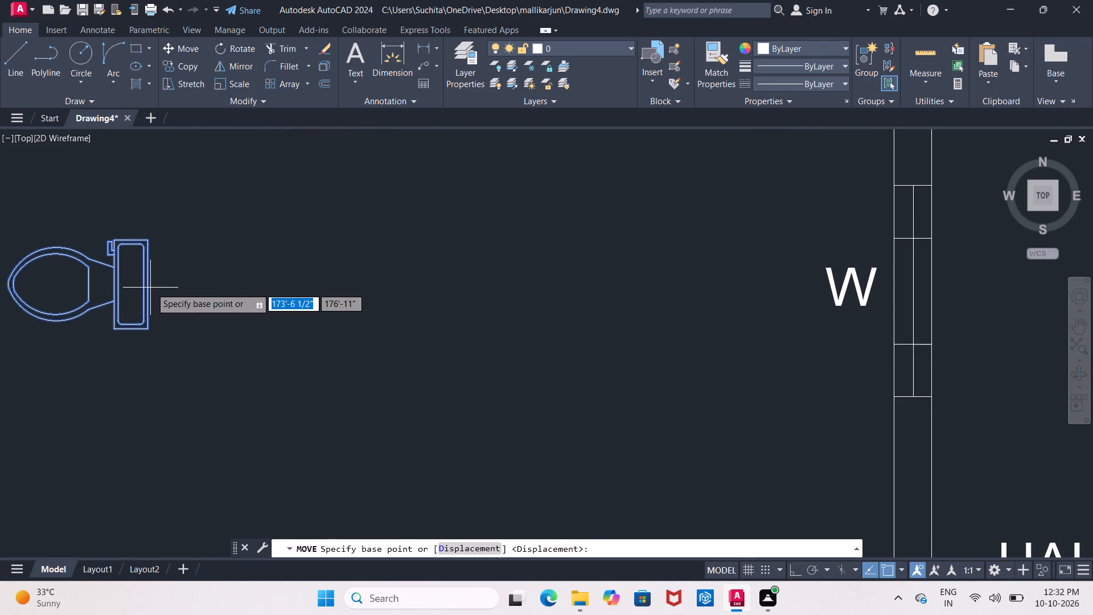
{"action": "left_click", "coordinate": [150, 288]}
{"action": "middle_click_drag", "start_coordinate": [244, 281], "coordinate": [120, 282]}
{"action": "scroll", "coordinate": [120, 282], "scroll_direction": "down", "scroll_amount": 4}
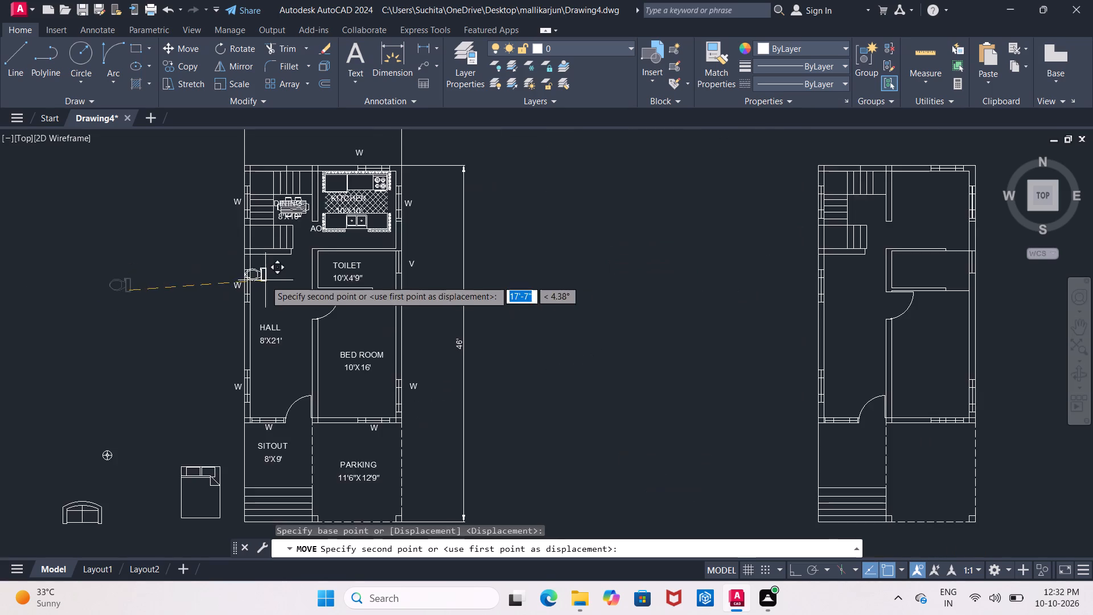
{"action": "scroll", "coordinate": [265, 280], "scroll_direction": "down", "scroll_amount": 2}
{"action": "middle_click_drag", "start_coordinate": [203, 273], "coordinate": [106, 266]}
{"action": "scroll", "coordinate": [175, 265], "scroll_direction": "up", "scroll_amount": 4}
{"action": "scroll", "coordinate": [265, 277], "scroll_direction": "up", "scroll_amount": 1}
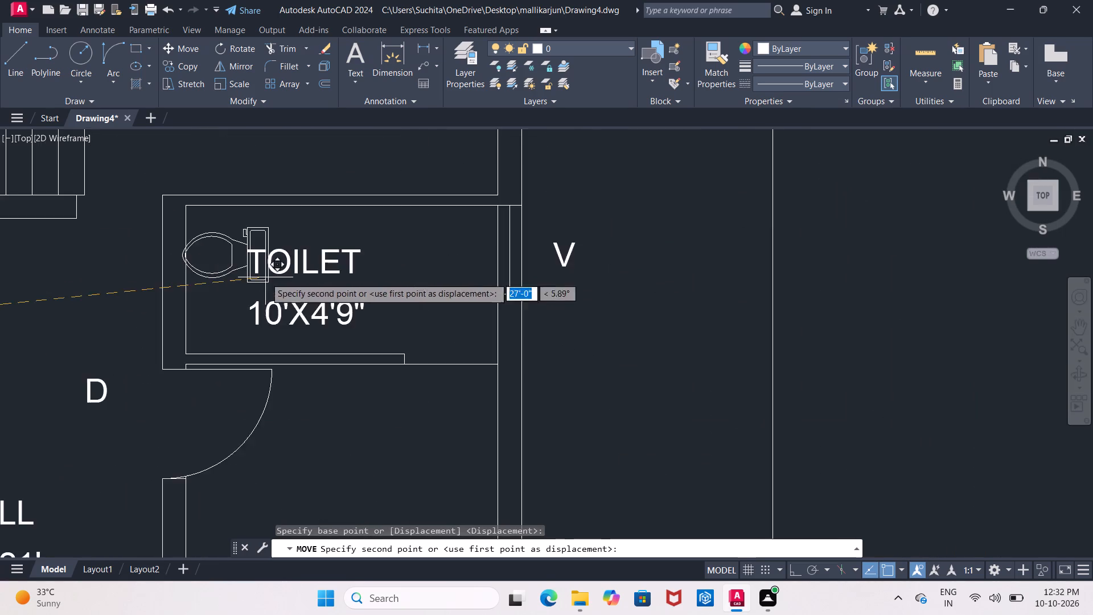
{"action": "middle_click_drag", "start_coordinate": [265, 277], "coordinate": [144, 268]}
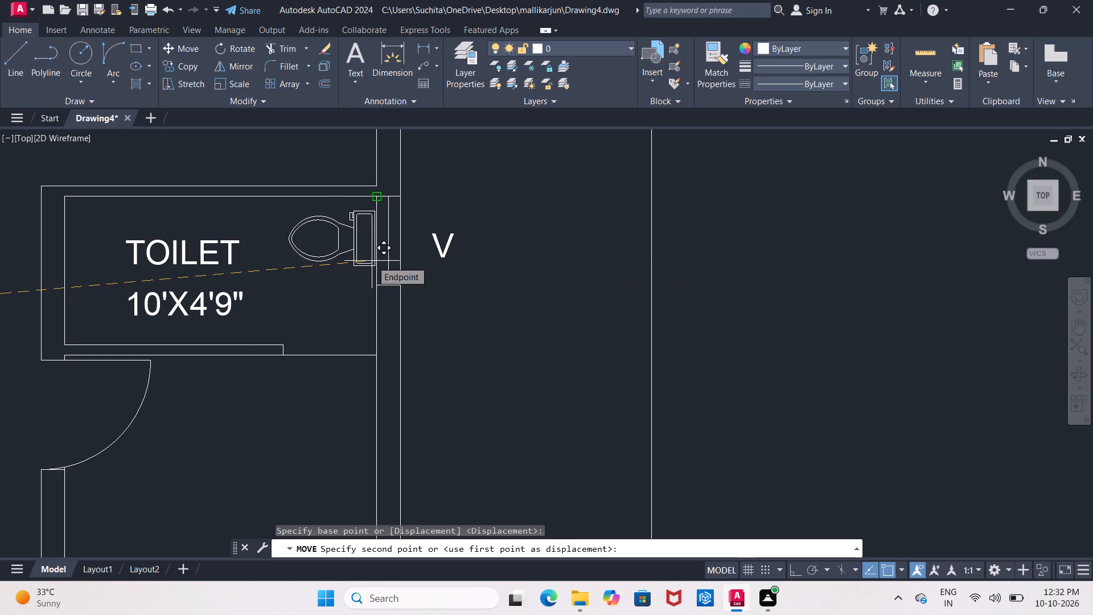
{"action": "left_click", "coordinate": [372, 261]}
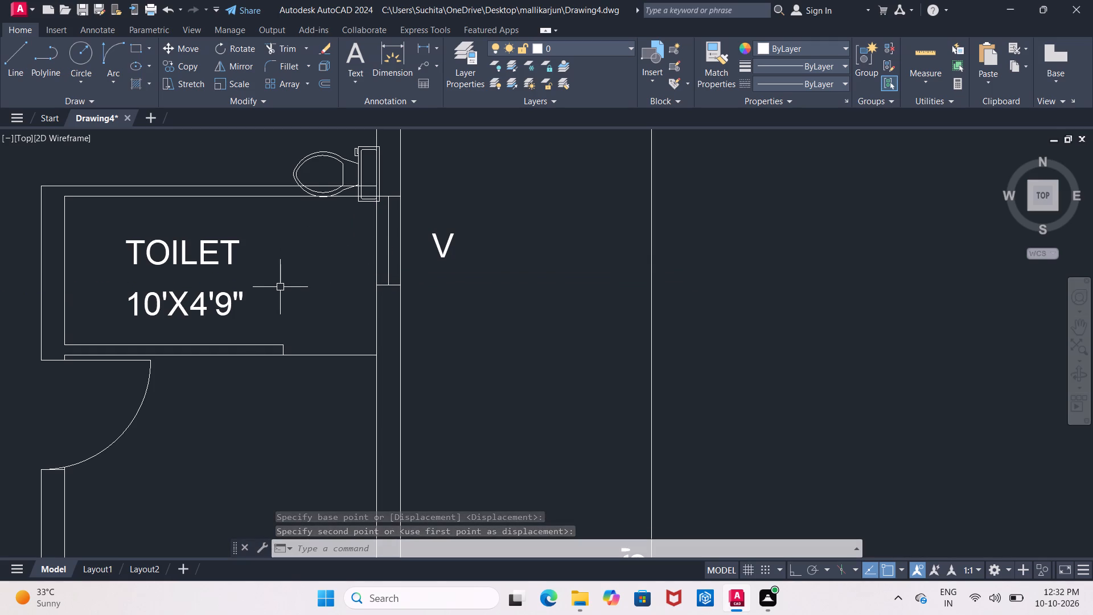
Move the toilet block down inside the TOILET room, just short of the wall with the V opening.
{"action": "left_click", "coordinate": [361, 163]}
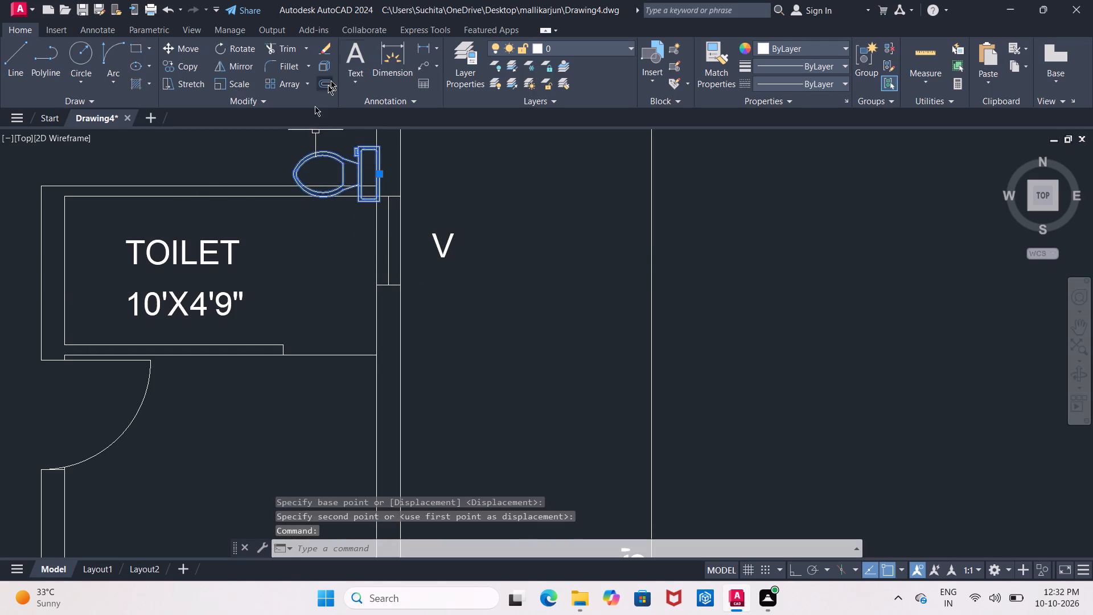
{"action": "left_click", "coordinate": [188, 54]}
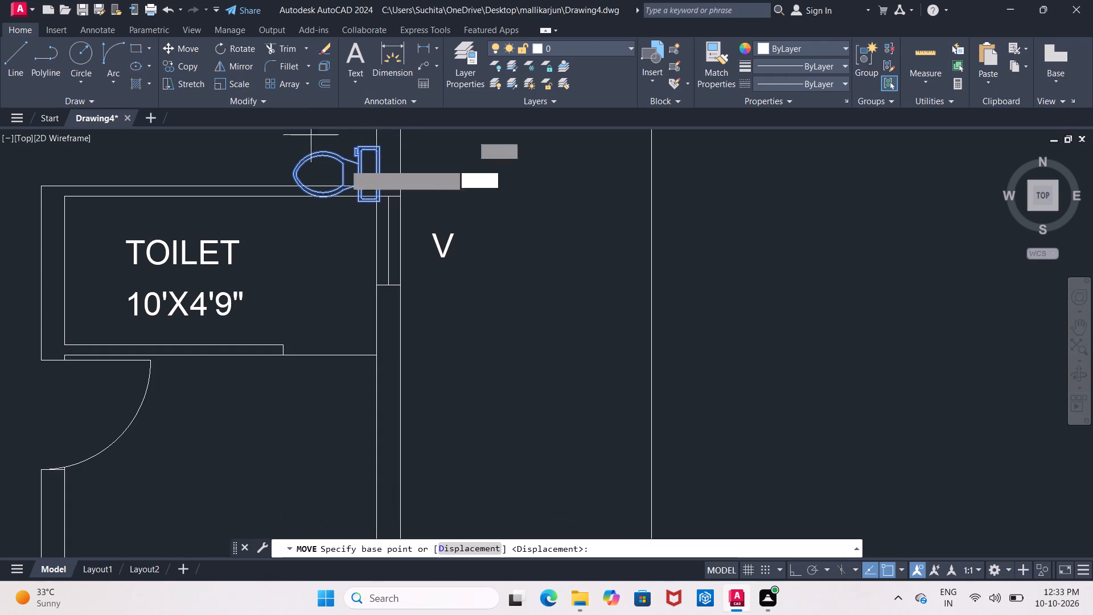
{"action": "left_click", "coordinate": [351, 170]}
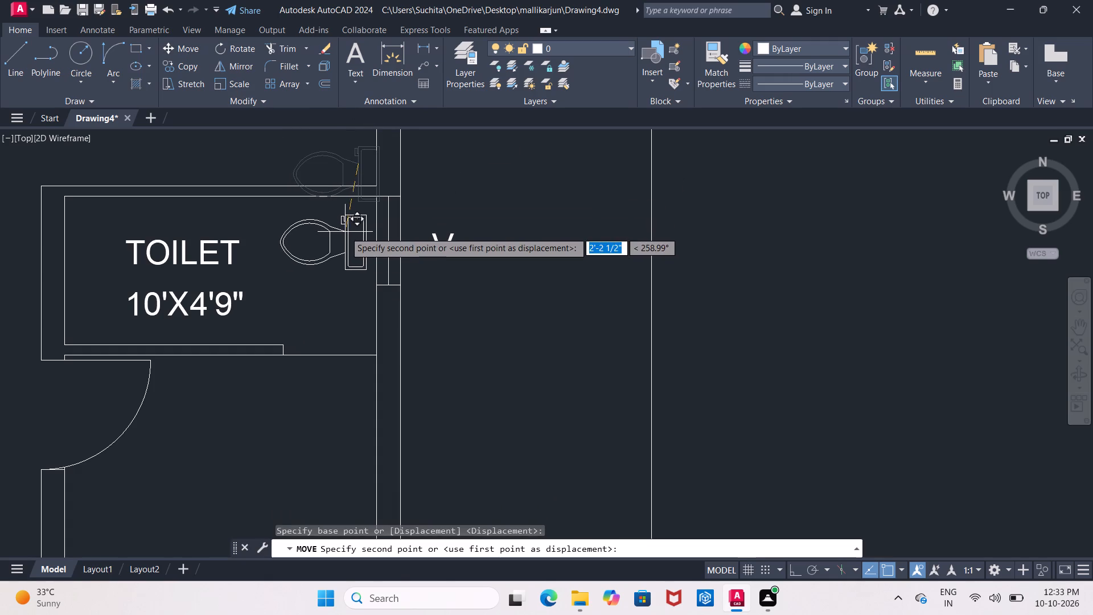
{"action": "left_click", "coordinate": [345, 232]}
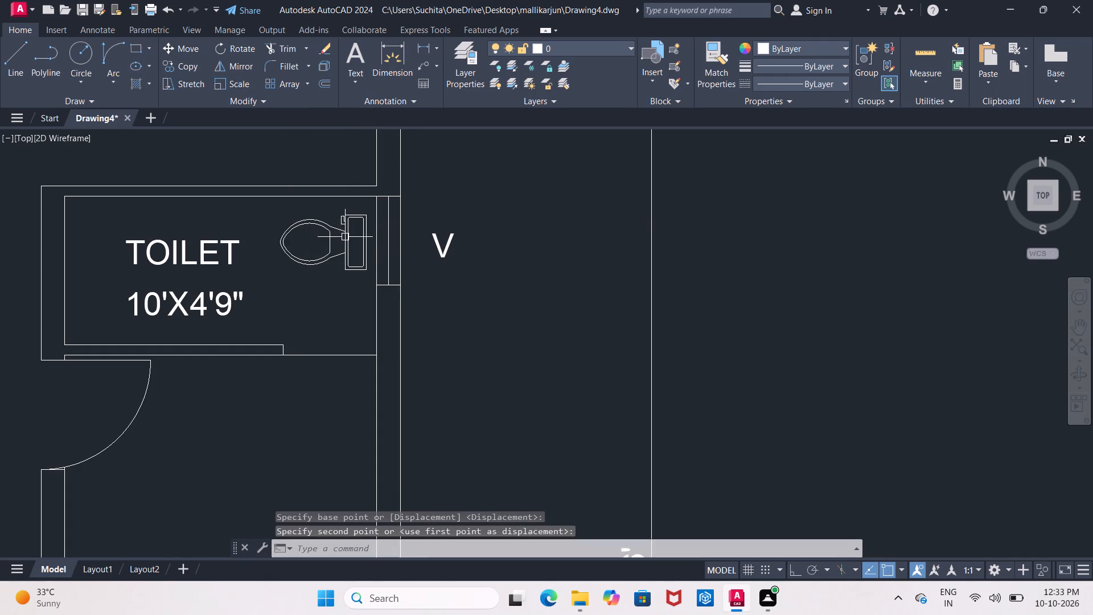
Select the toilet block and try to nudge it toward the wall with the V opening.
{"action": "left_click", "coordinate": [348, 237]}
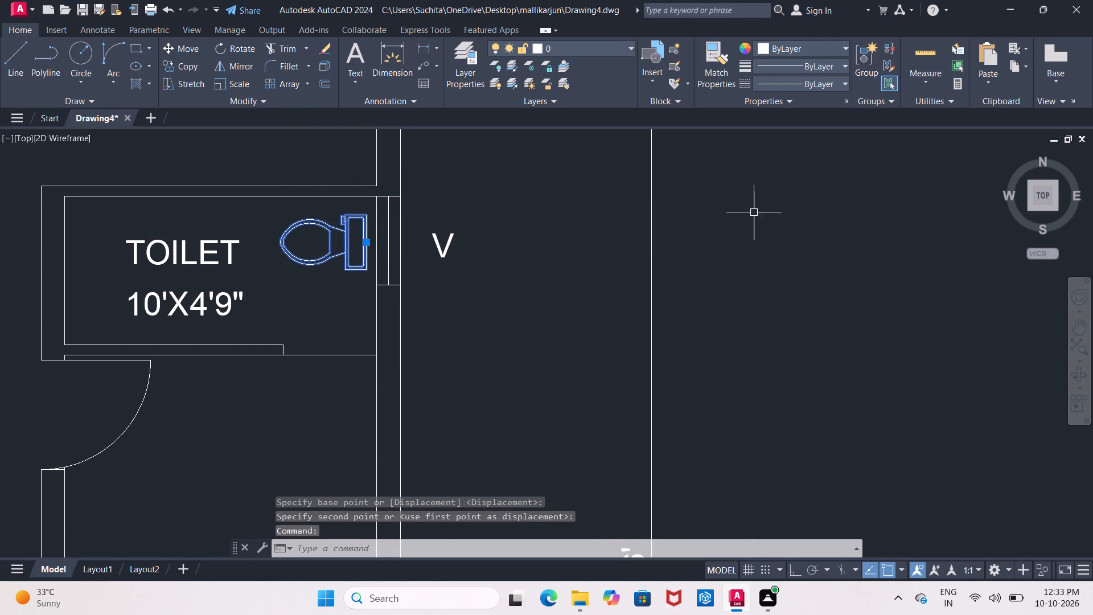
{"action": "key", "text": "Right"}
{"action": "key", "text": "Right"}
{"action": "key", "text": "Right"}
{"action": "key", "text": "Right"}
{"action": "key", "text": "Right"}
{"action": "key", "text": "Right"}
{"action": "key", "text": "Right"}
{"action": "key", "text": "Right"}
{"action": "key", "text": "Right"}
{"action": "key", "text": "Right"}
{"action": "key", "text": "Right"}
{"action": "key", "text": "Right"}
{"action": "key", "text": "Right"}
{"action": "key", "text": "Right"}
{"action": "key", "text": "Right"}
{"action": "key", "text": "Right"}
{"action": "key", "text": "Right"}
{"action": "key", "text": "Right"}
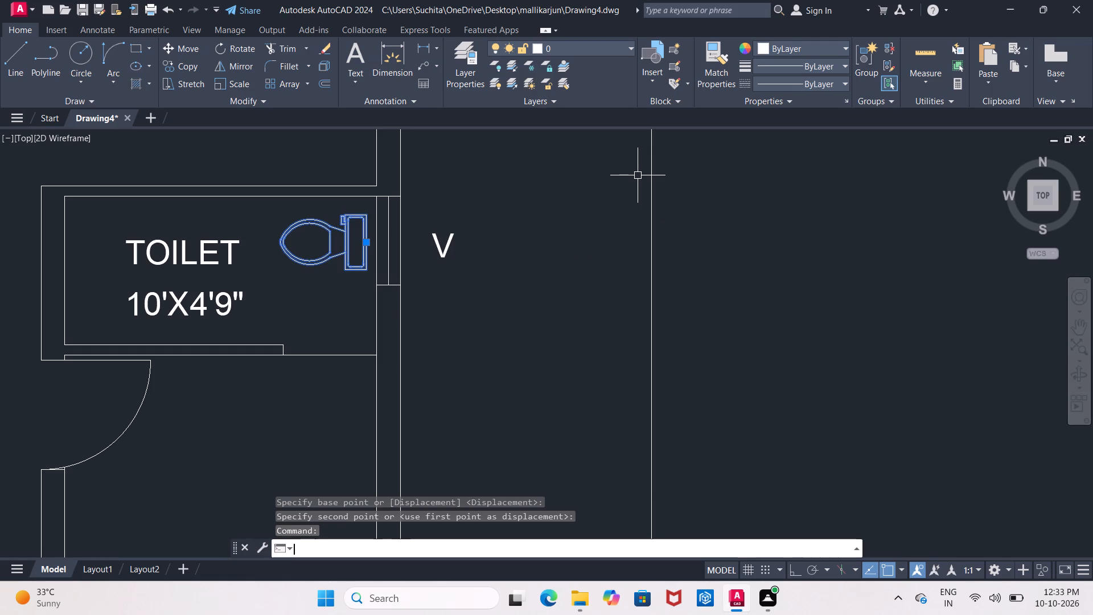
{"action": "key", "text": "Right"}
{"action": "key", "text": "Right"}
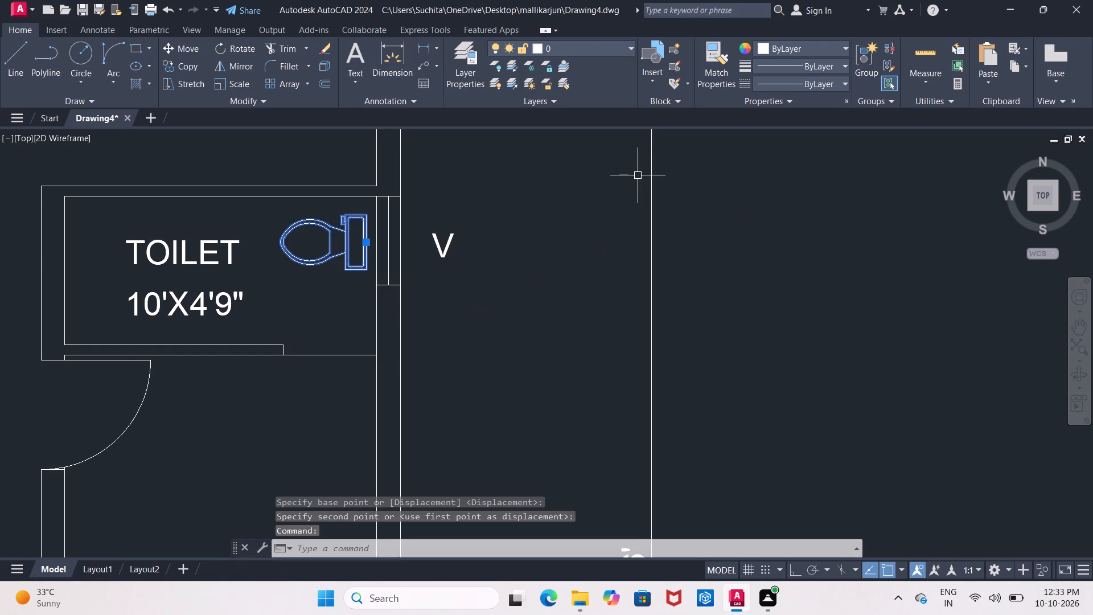
Move the toilet block by its tank corner slightly down and closer to the wall with the V opening.
{"action": "left_click", "coordinate": [170, 55]}
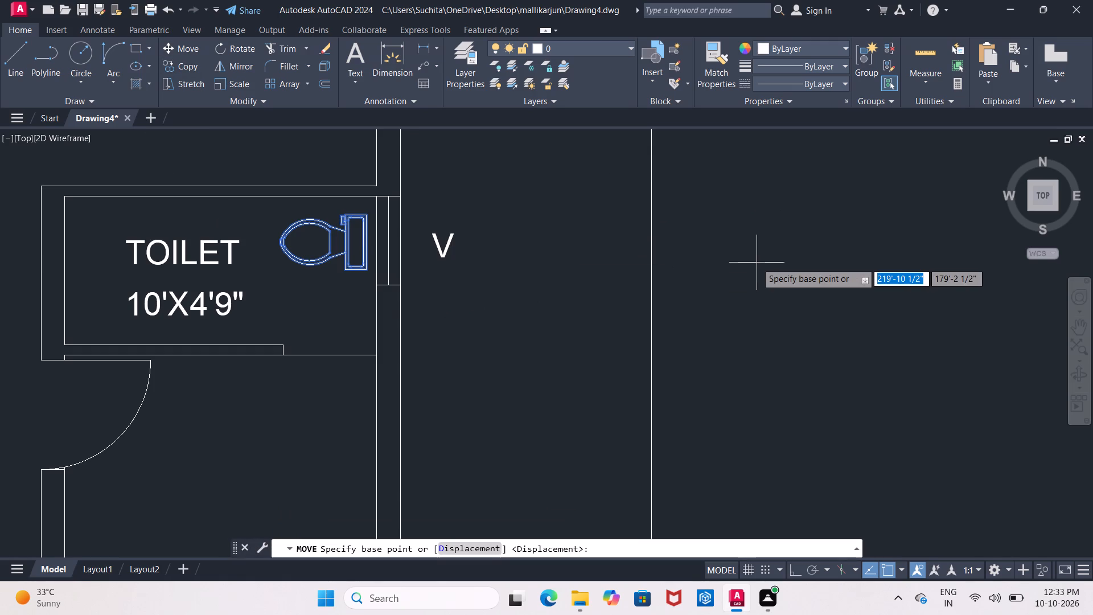
{"action": "key", "text": "Right"}
{"action": "key", "text": "Right"}
{"action": "key", "text": "Right"}
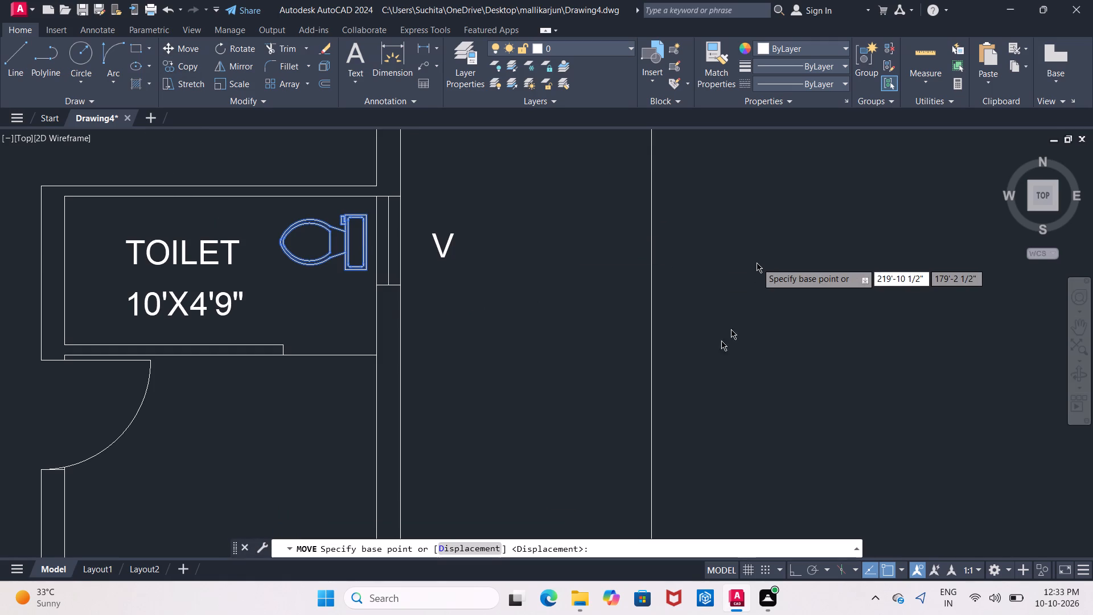
{"action": "left_click", "coordinate": [363, 241]}
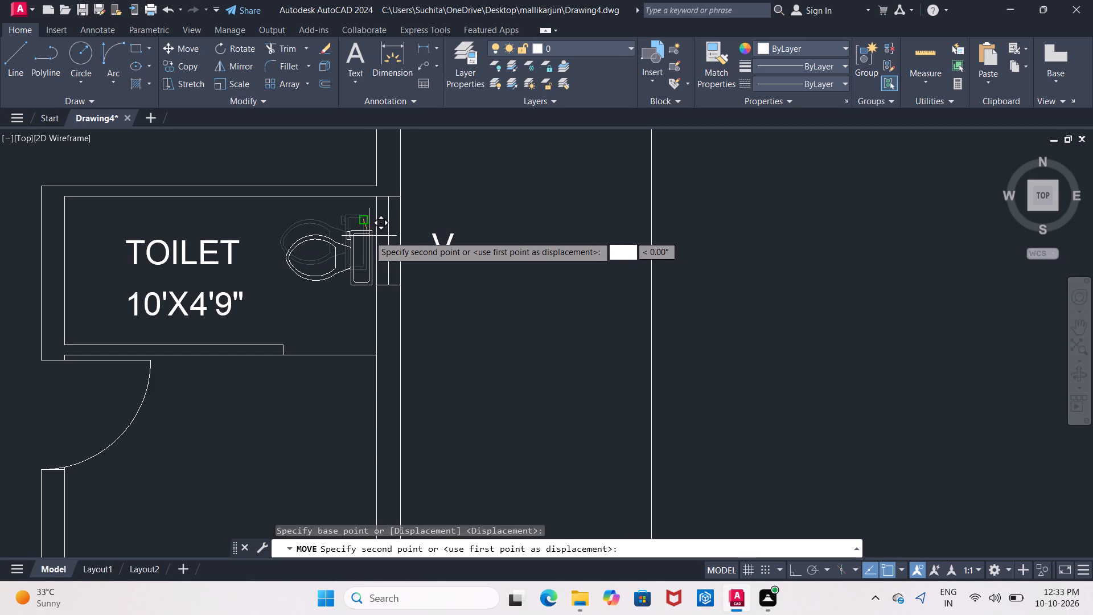
{"action": "scroll", "coordinate": [369, 236], "scroll_direction": "up", "scroll_amount": 4}
{"action": "left_click", "coordinate": [373, 204]}
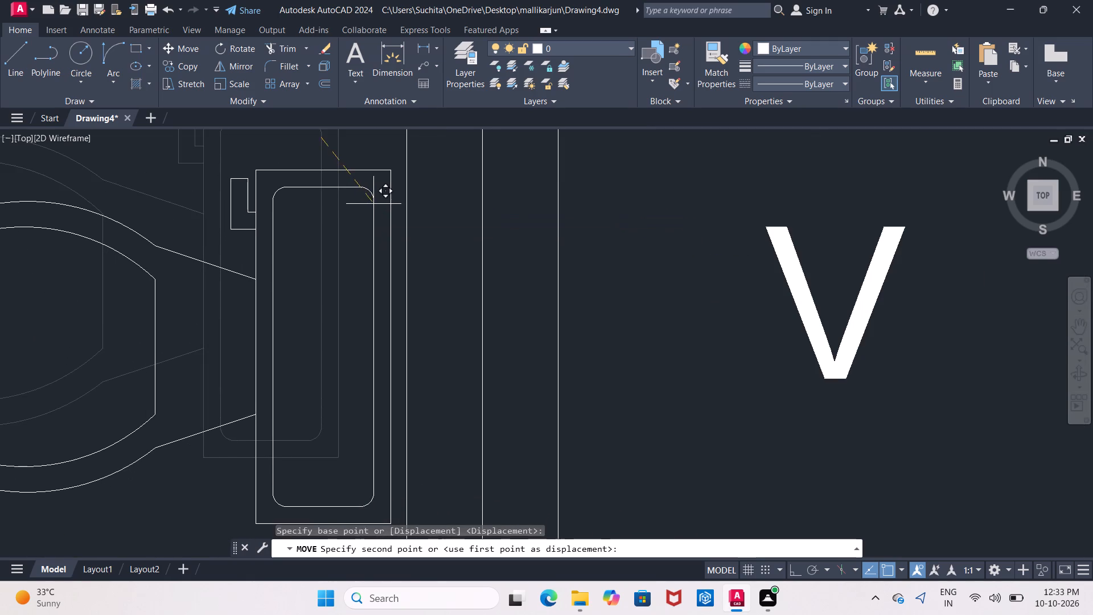
Rotate the bed block half a turn about a point on its headboard edge, with Ortho turned on.
{"action": "scroll", "coordinate": [373, 204], "scroll_direction": "down", "scroll_amount": 4}
{"action": "scroll", "coordinate": [356, 256], "scroll_direction": "down", "scroll_amount": 3}
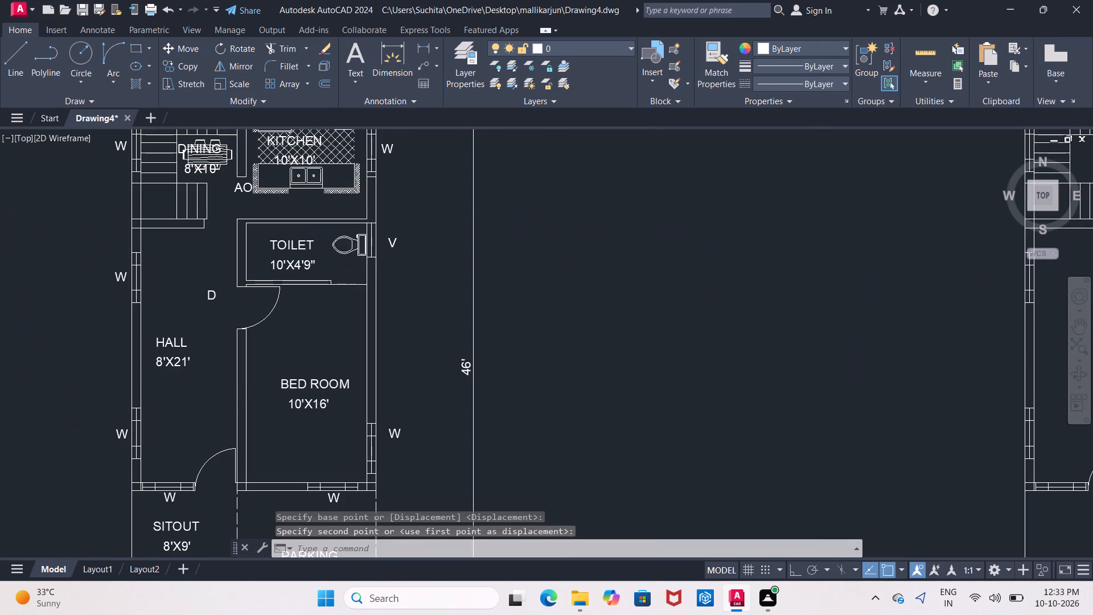
{"action": "middle_click_drag", "start_coordinate": [350, 273], "coordinate": [382, 210]}
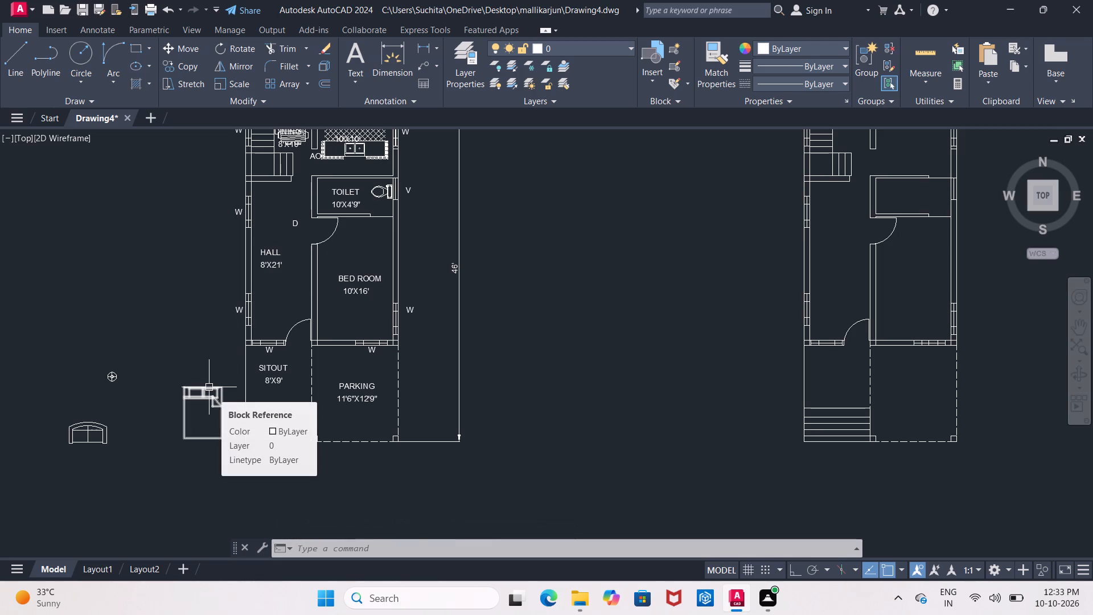
{"action": "left_click", "coordinate": [209, 387]}
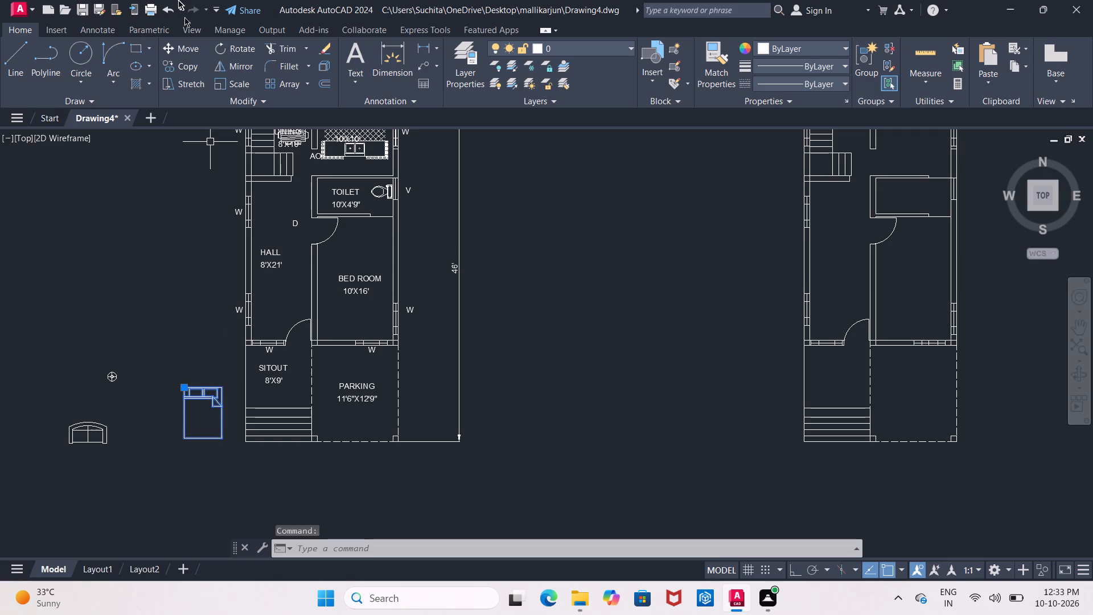
{"action": "left_click", "coordinate": [229, 48]}
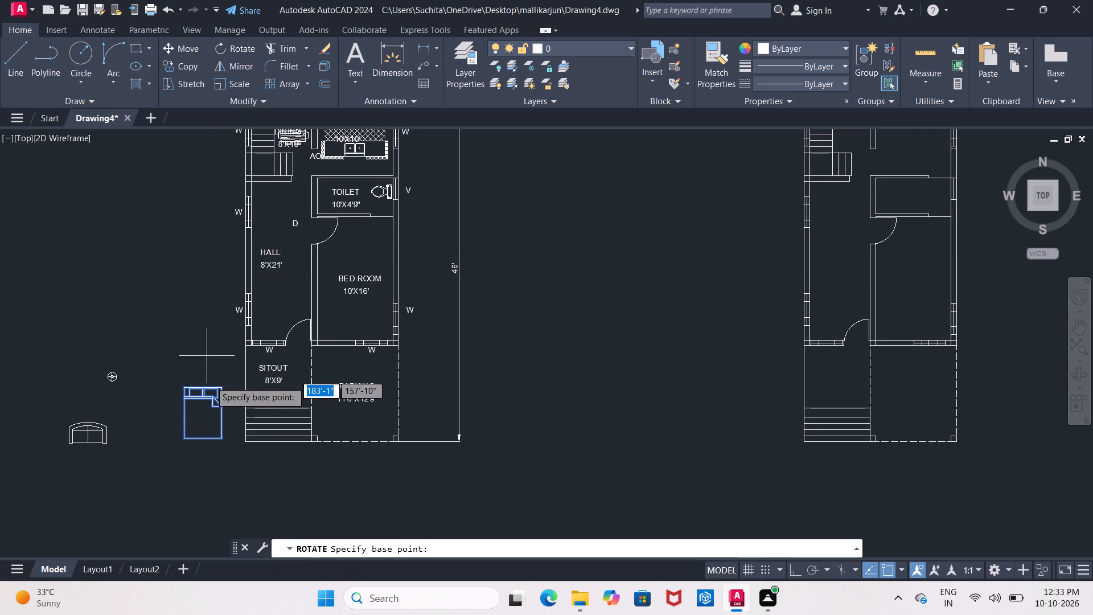
{"action": "left_click", "coordinate": [213, 388]}
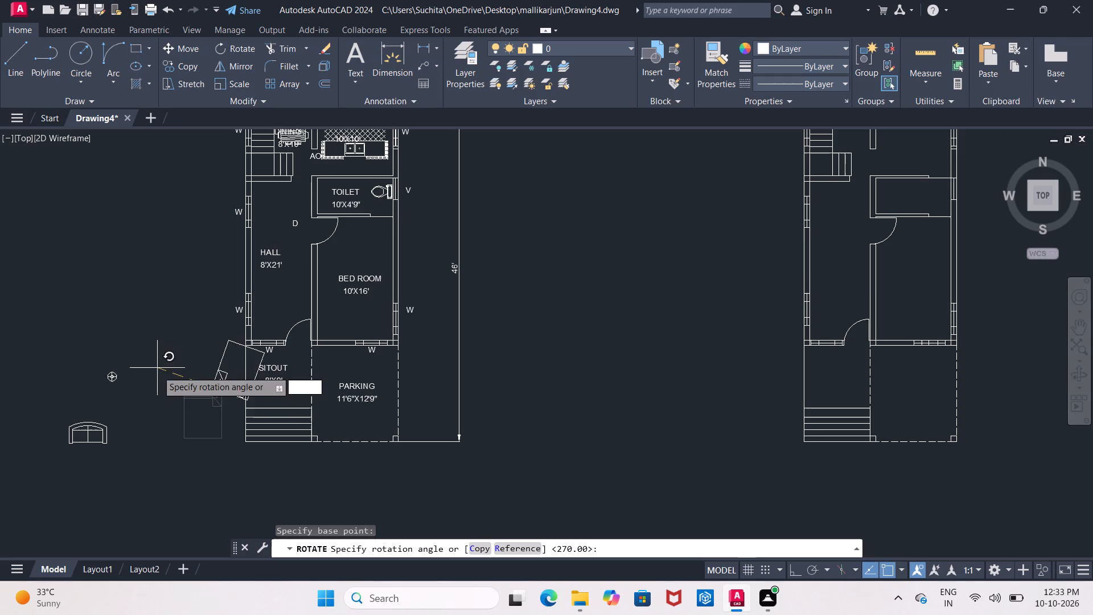
{"action": "left_click", "coordinate": [791, 571]}
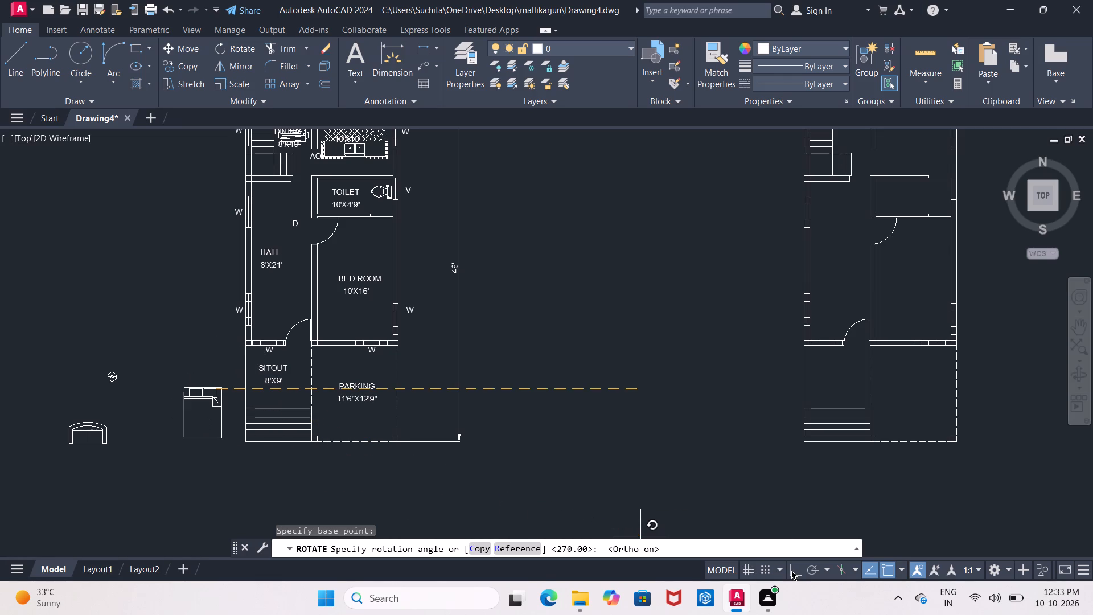
{"action": "left_click", "coordinate": [68, 318]}
Move the bed block into the BED ROOM, setting its headboard against the parking-side wall near the outer-wall window, with Ortho turned off.
{"action": "left_click", "coordinate": [219, 335]}
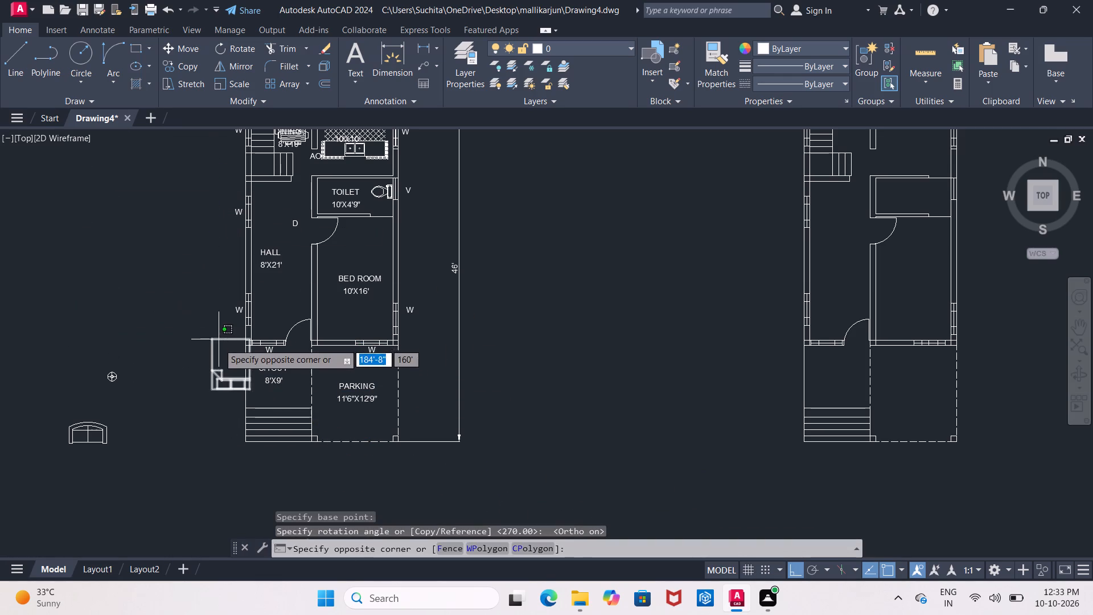
{"action": "left_click", "coordinate": [219, 344]}
{"action": "left_click", "coordinate": [199, 52]}
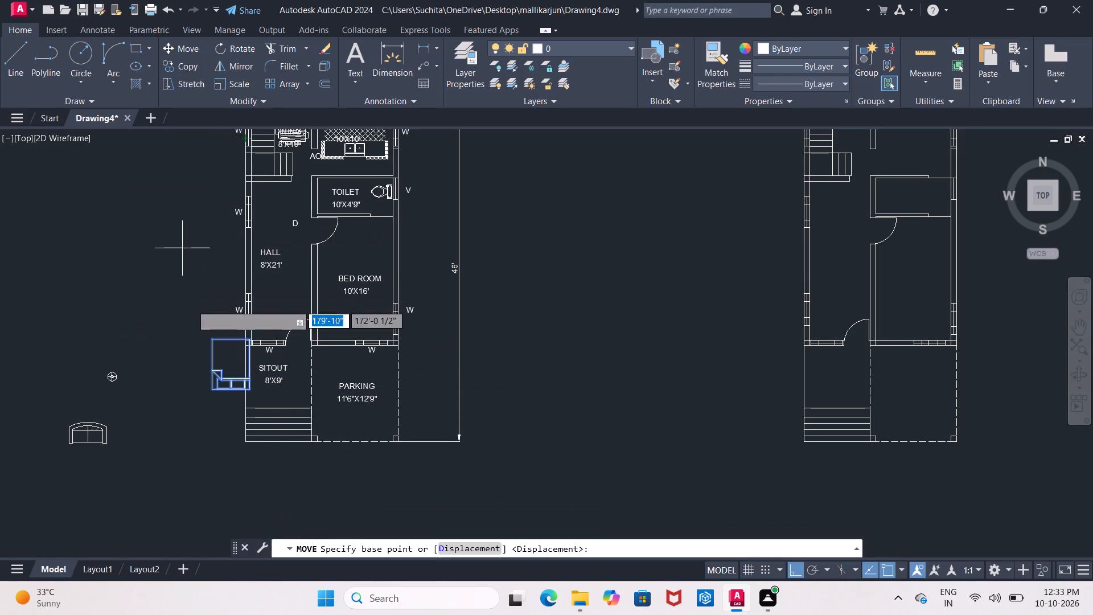
{"action": "scroll", "coordinate": [250, 394], "scroll_direction": "up", "scroll_amount": 2}
{"action": "left_click", "coordinate": [250, 382]}
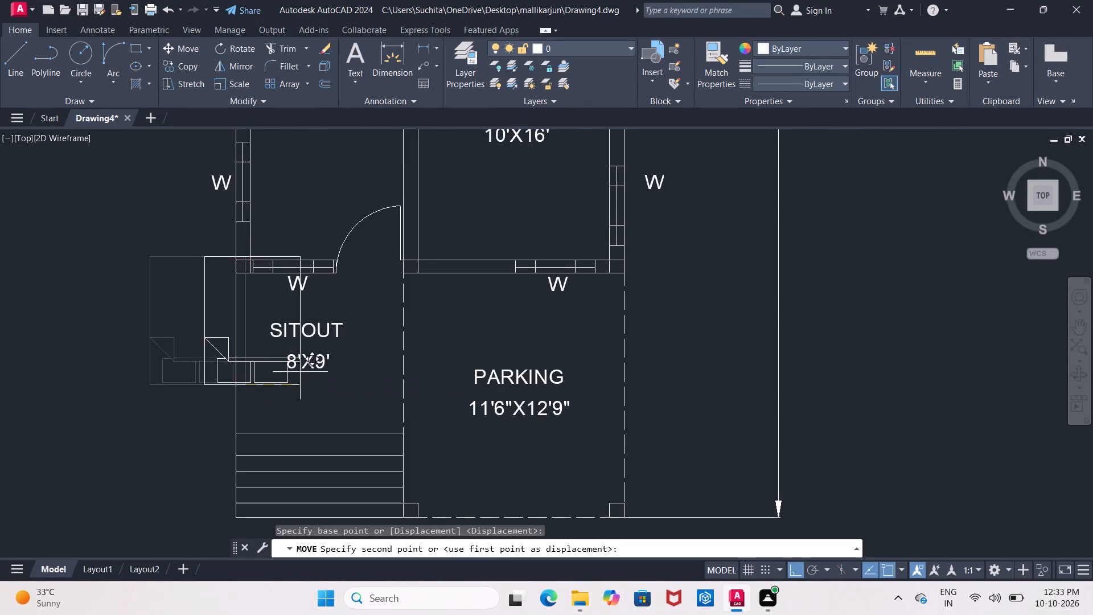
{"action": "middle_click_drag", "start_coordinate": [311, 362], "coordinate": [208, 392]}
{"action": "middle_click_drag", "start_coordinate": [345, 318], "coordinate": [170, 345]}
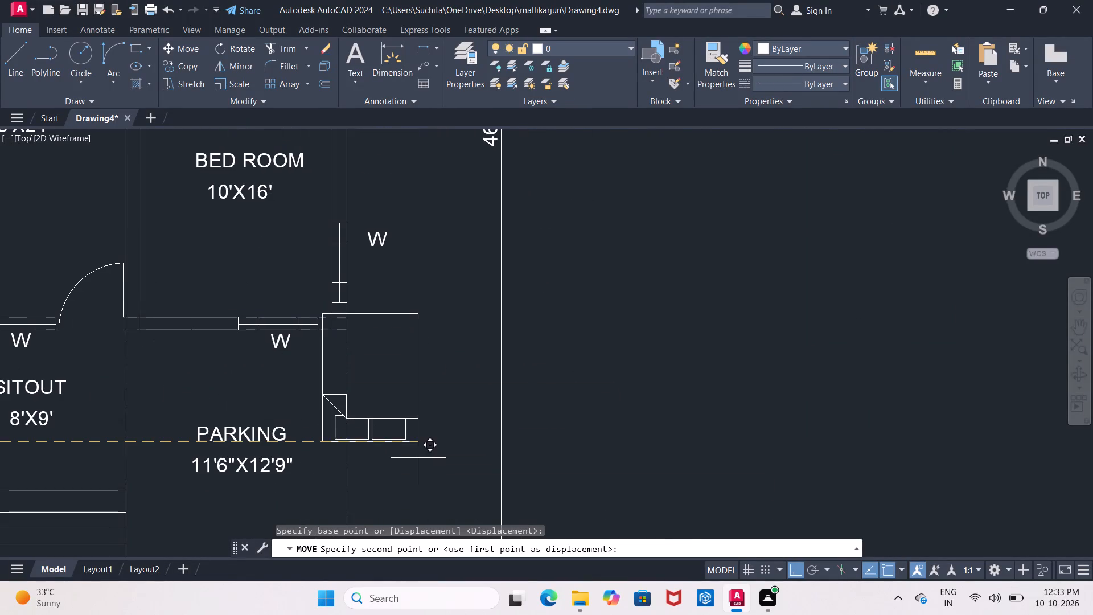
{"action": "left_click", "coordinate": [803, 575]}
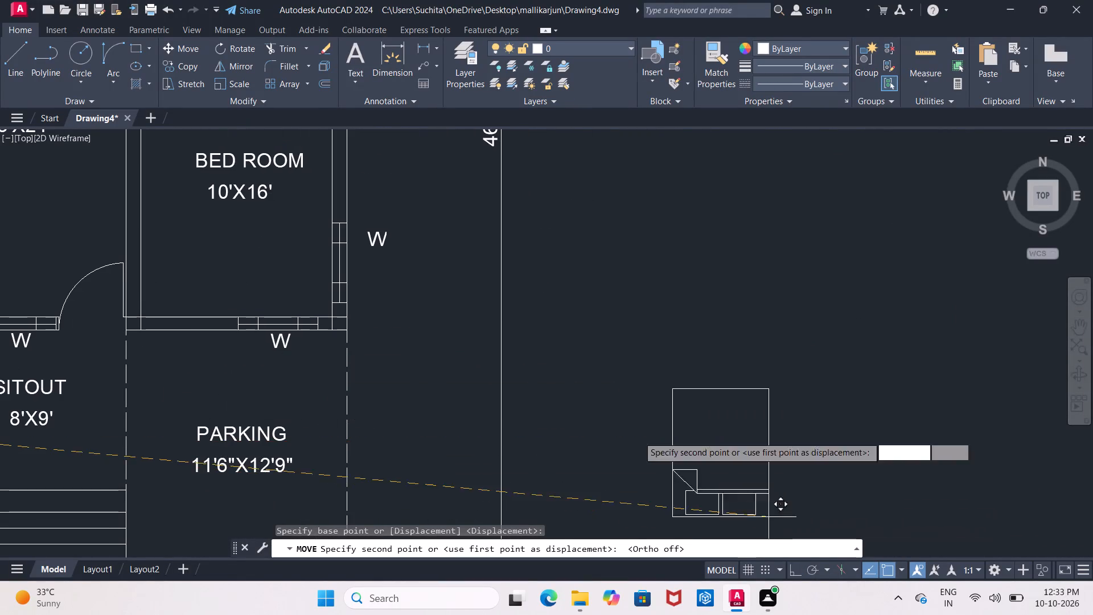
{"action": "scroll", "coordinate": [272, 307], "scroll_direction": "up", "scroll_amount": 2}
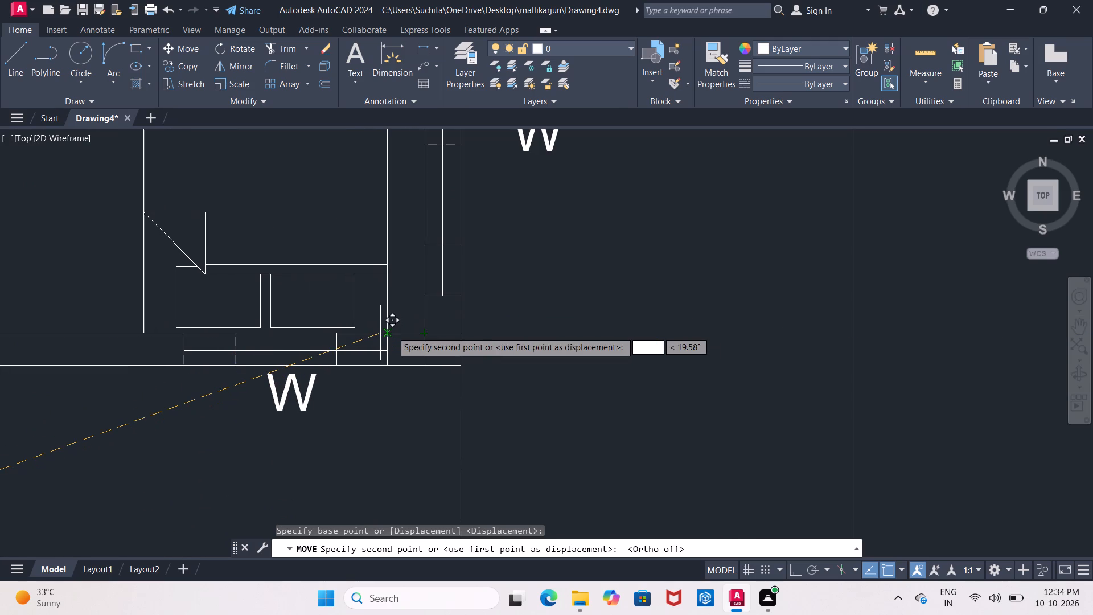
{"action": "left_click", "coordinate": [392, 331]}
Move the BED ROOM label and its 10'X16' text together about 1'-6" up, clear of the bed block.
{"action": "scroll", "coordinate": [392, 331], "scroll_direction": "down", "scroll_amount": 4}
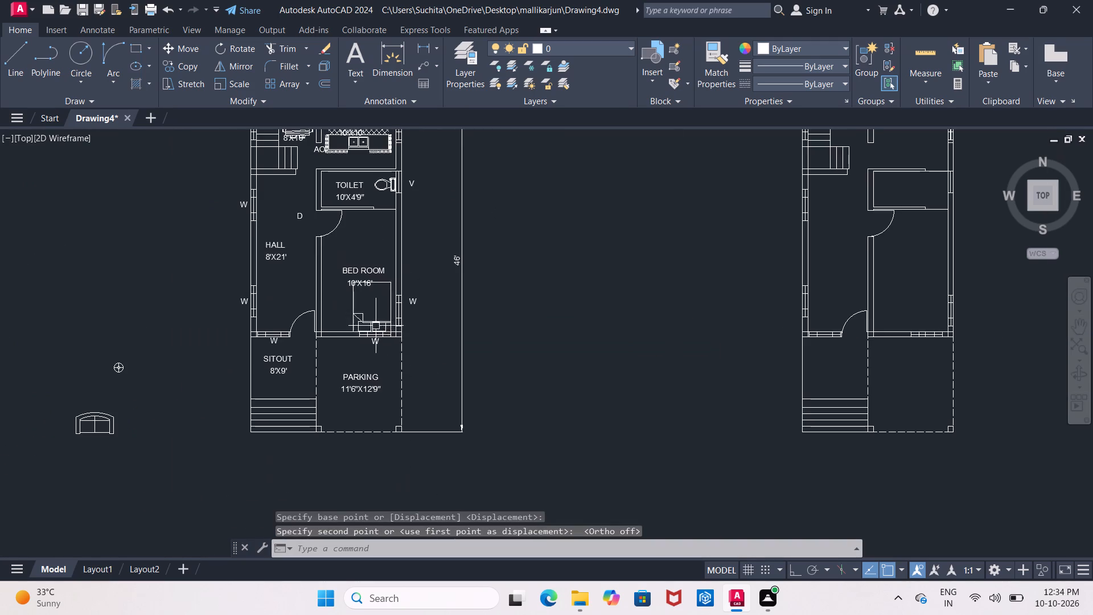
{"action": "scroll", "coordinate": [375, 325], "scroll_direction": "up", "scroll_amount": 1}
{"action": "middle_click_drag", "start_coordinate": [369, 281], "coordinate": [331, 329]}
{"action": "left_click", "coordinate": [310, 286]}
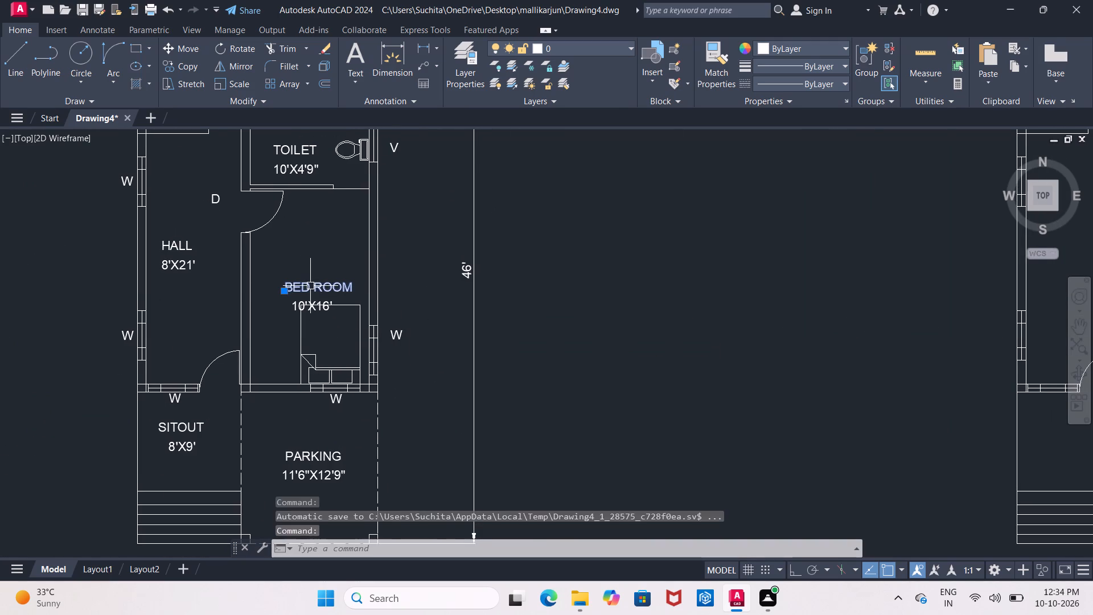
{"action": "left_click", "coordinate": [310, 302]}
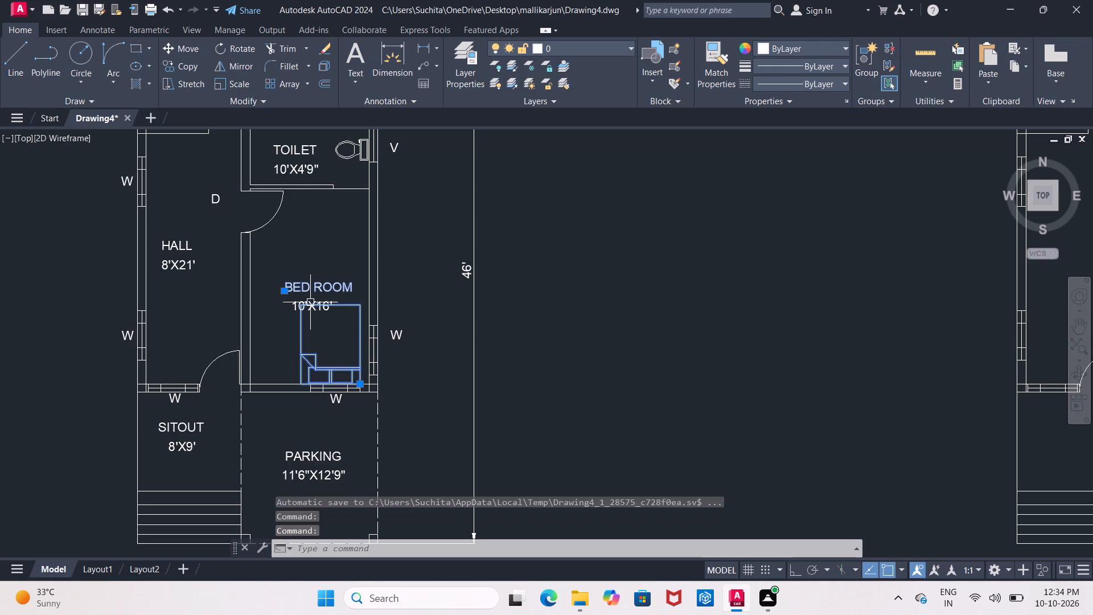
{"action": "key", "text": "Escape"}
{"action": "left_click", "coordinate": [321, 290]}
{"action": "scroll", "coordinate": [319, 296], "scroll_direction": "up", "scroll_amount": 2}
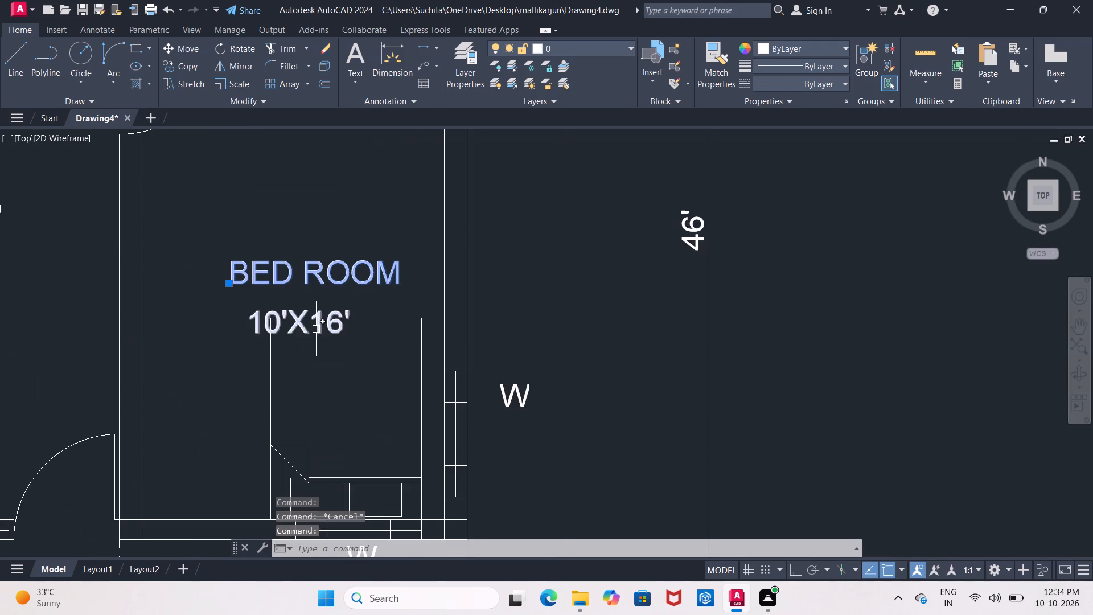
{"action": "left_click", "coordinate": [316, 329]}
{"action": "left_click", "coordinate": [192, 51]}
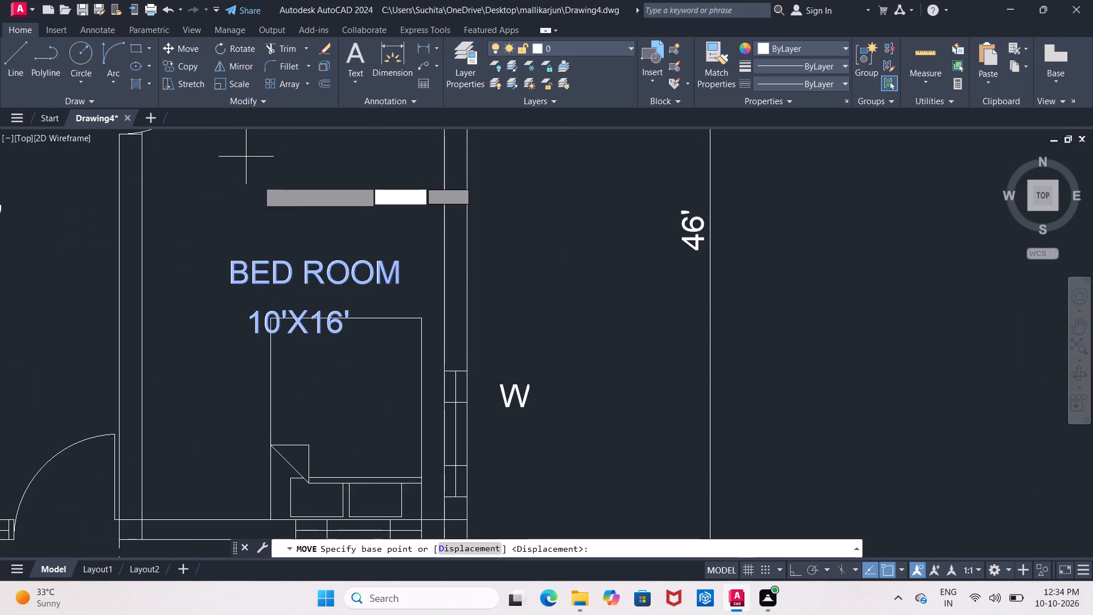
{"action": "left_click", "coordinate": [306, 265]}
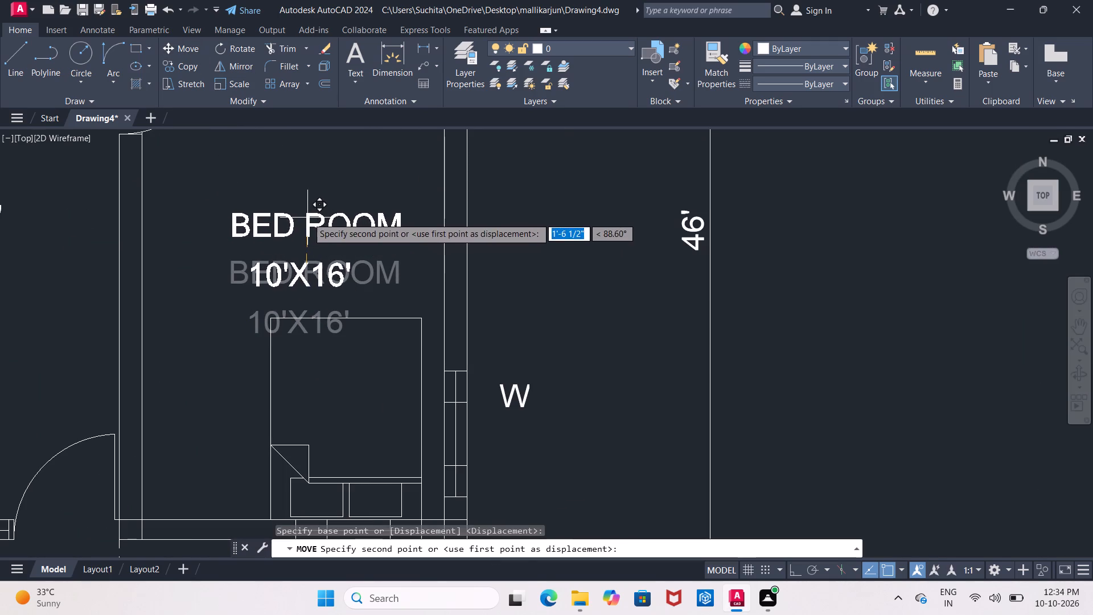
{"action": "left_click", "coordinate": [307, 218]}
Move the round lamp block into the BED ROOM, beside the bed's headboard and against the parking-side wall.
{"action": "scroll", "coordinate": [307, 218], "scroll_direction": "down", "scroll_amount": 3}
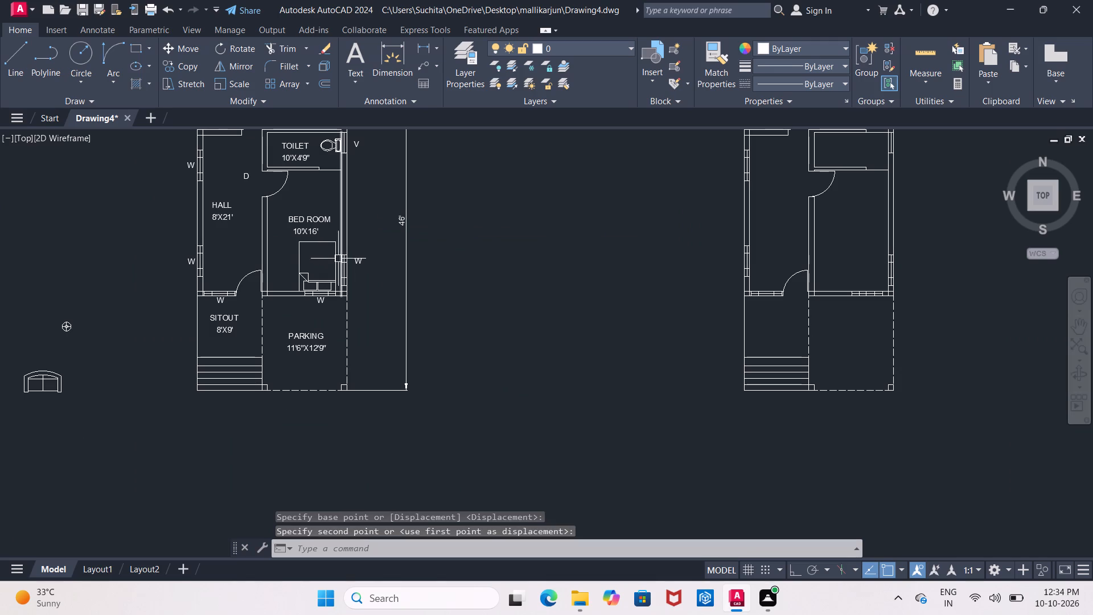
{"action": "left_click", "coordinate": [64, 327]}
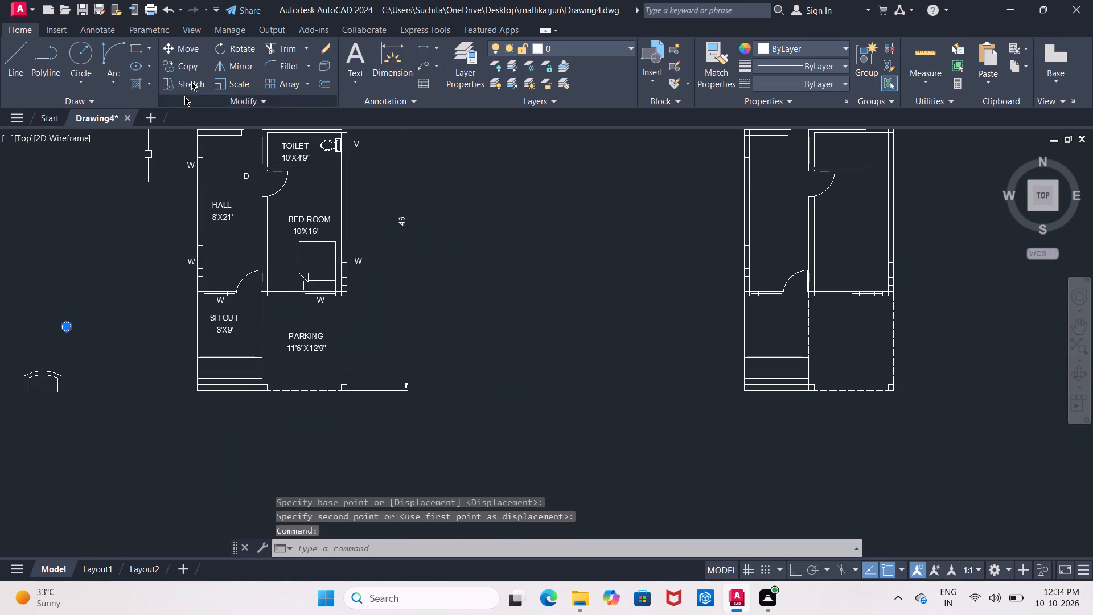
{"action": "left_click", "coordinate": [184, 54]}
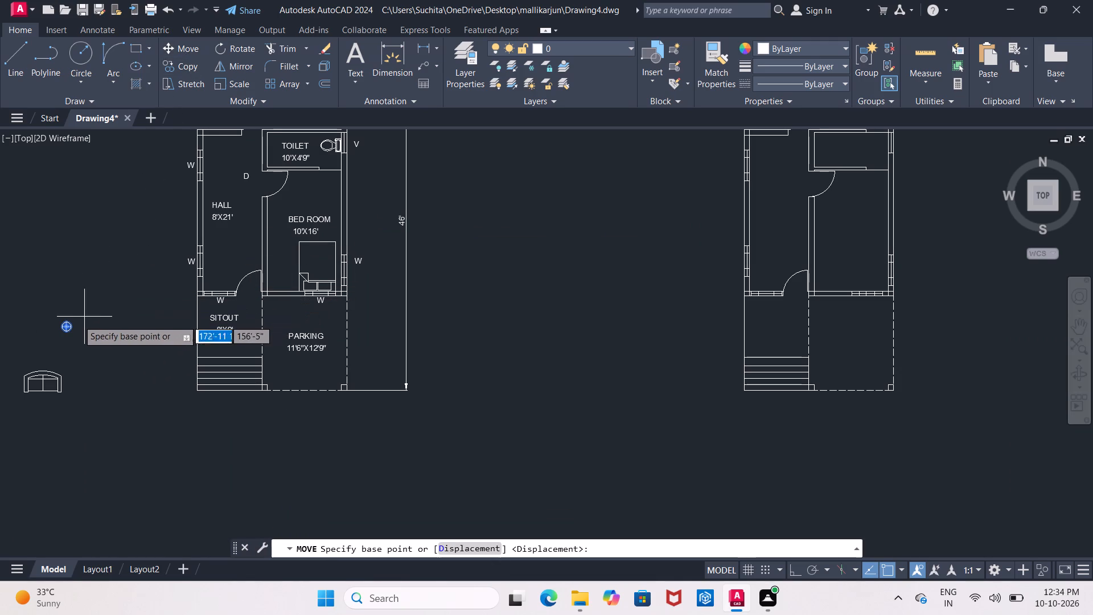
{"action": "left_click", "coordinate": [70, 324]}
{"action": "scroll", "coordinate": [272, 280], "scroll_direction": "up", "scroll_amount": 2}
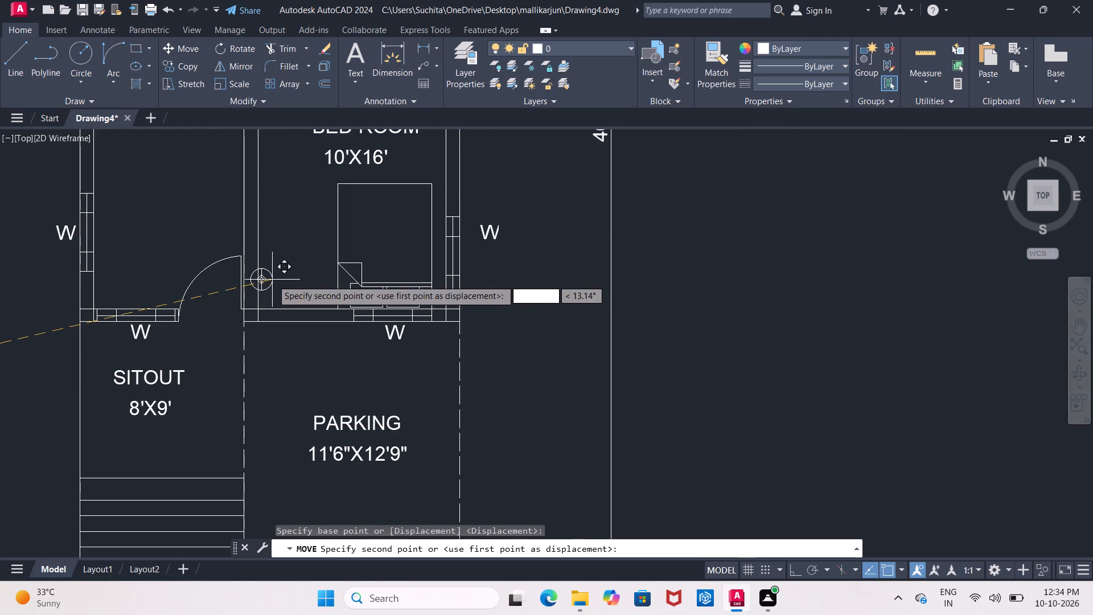
{"action": "scroll", "coordinate": [301, 276], "scroll_direction": "up", "scroll_amount": 2}
{"action": "middle_click_drag", "start_coordinate": [301, 276], "coordinate": [170, 269]}
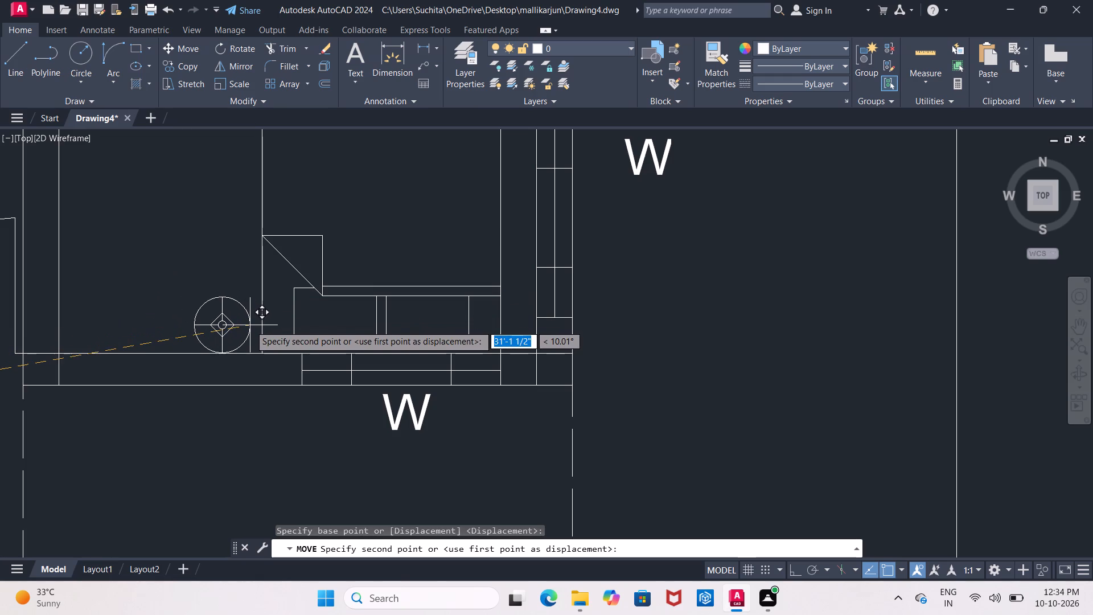
{"action": "left_click", "coordinate": [250, 323]}
Rotate the sofa block 90° counterclockwise about a point just behind its curved back, with Ortho turned on.
{"action": "scroll", "coordinate": [250, 323], "scroll_direction": "down", "scroll_amount": 3}
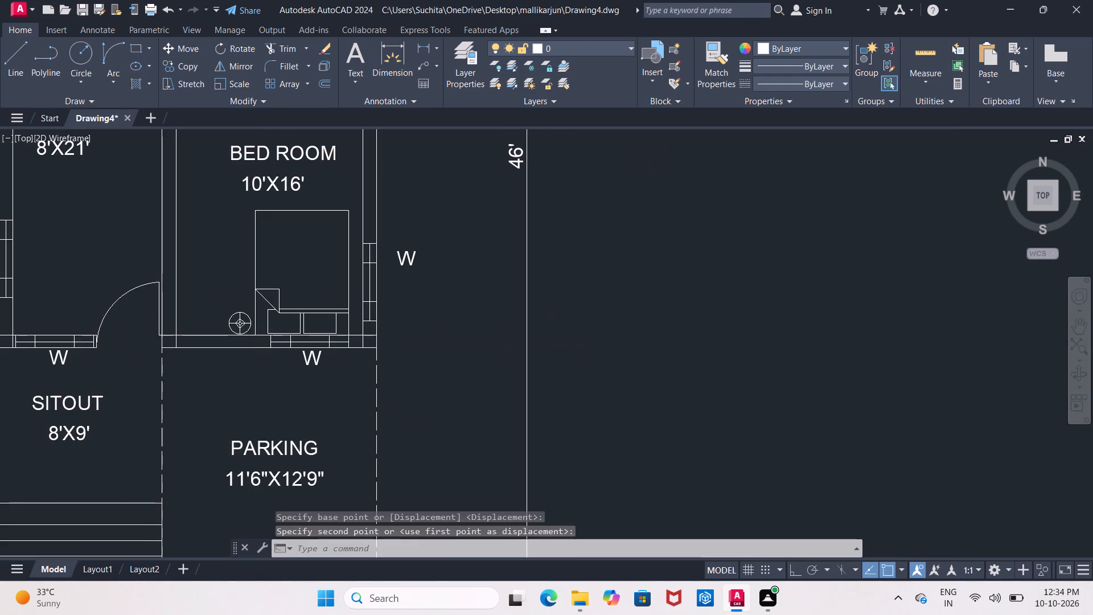
{"action": "scroll", "coordinate": [253, 319], "scroll_direction": "down", "scroll_amount": 1}
{"action": "middle_click_drag", "start_coordinate": [194, 284], "coordinate": [219, 291]}
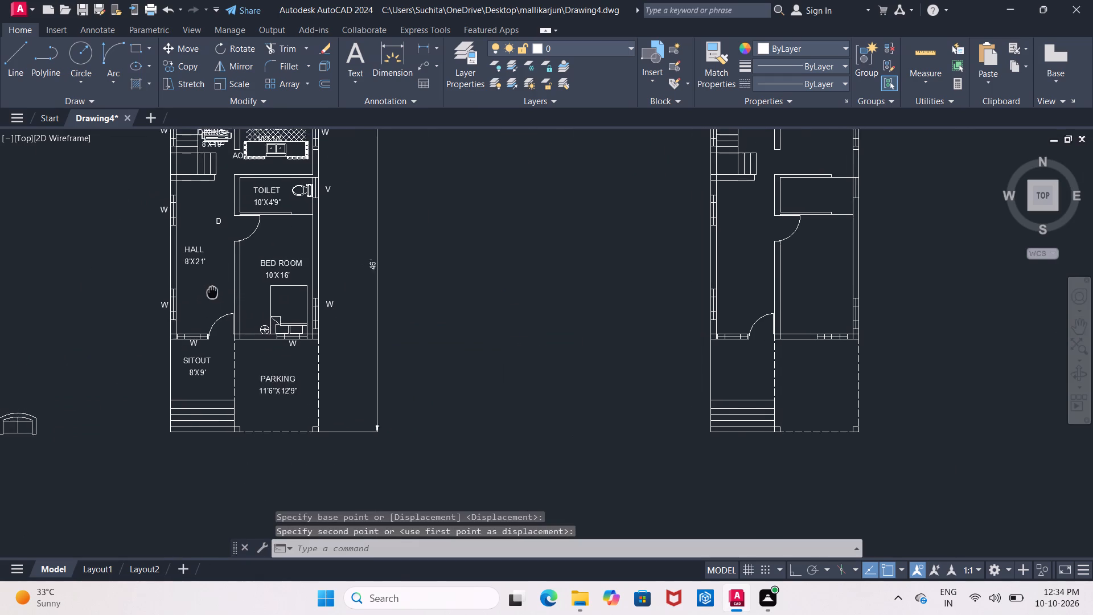
{"action": "middle_click_drag", "start_coordinate": [219, 291], "coordinate": [252, 292]}
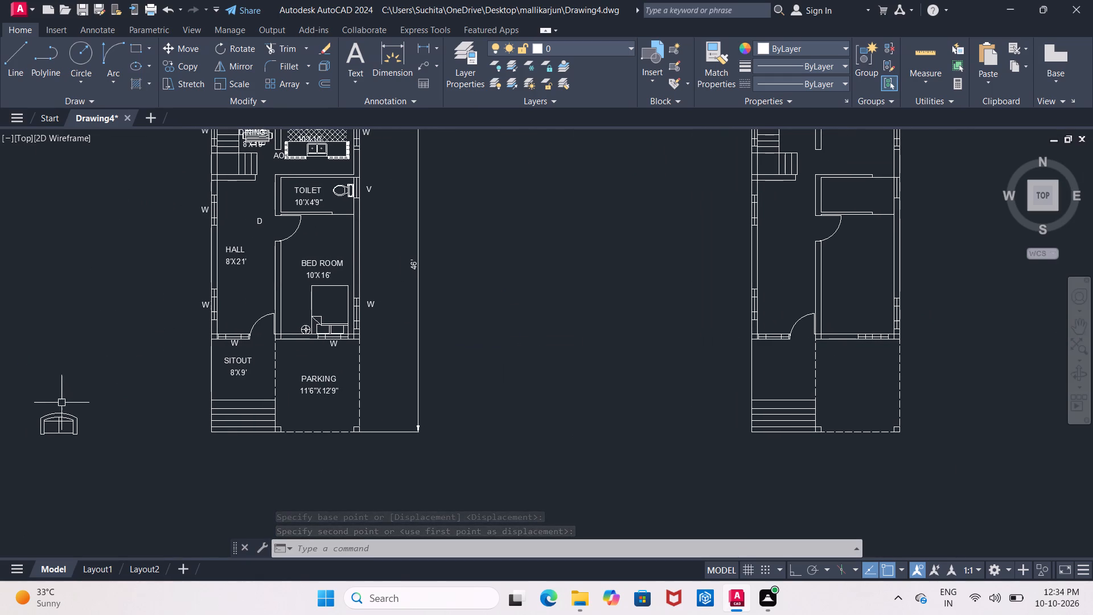
{"action": "left_click", "coordinate": [60, 415]}
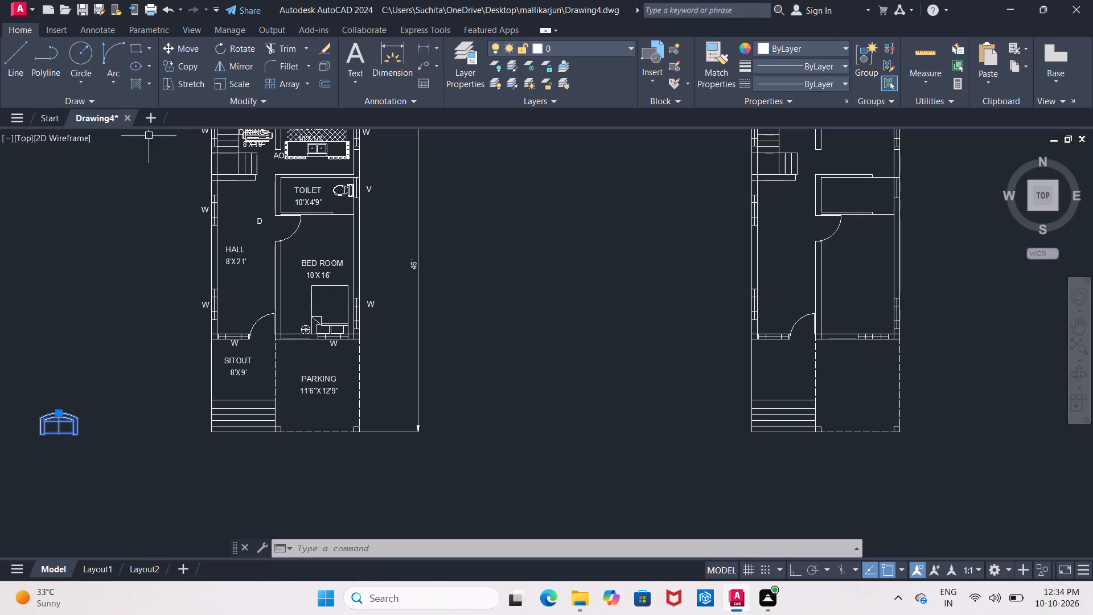
{"action": "left_click", "coordinate": [219, 48]}
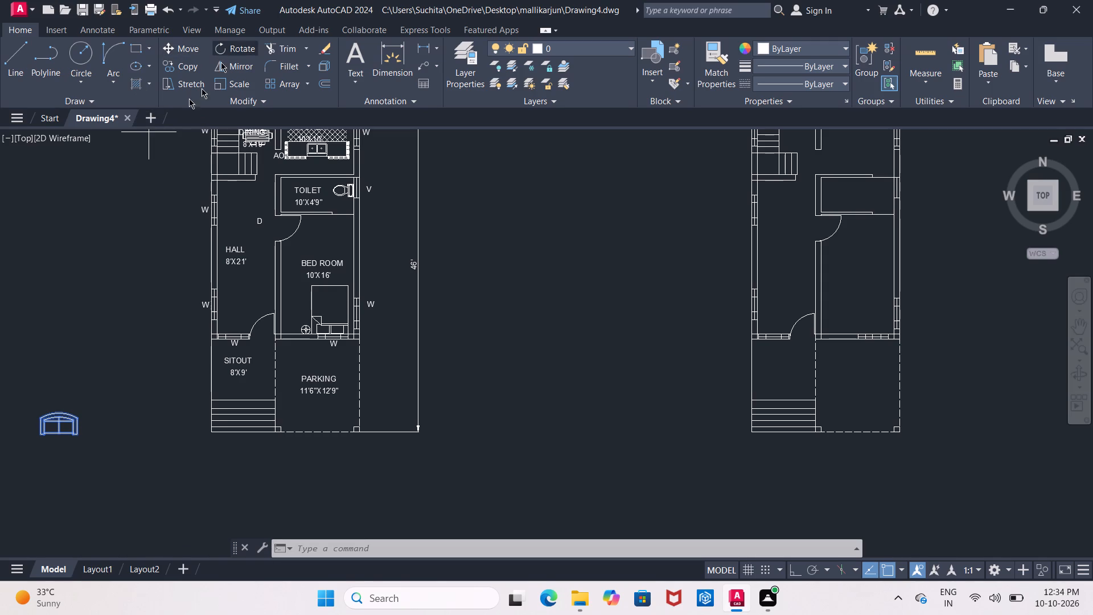
{"action": "left_click", "coordinate": [61, 372]}
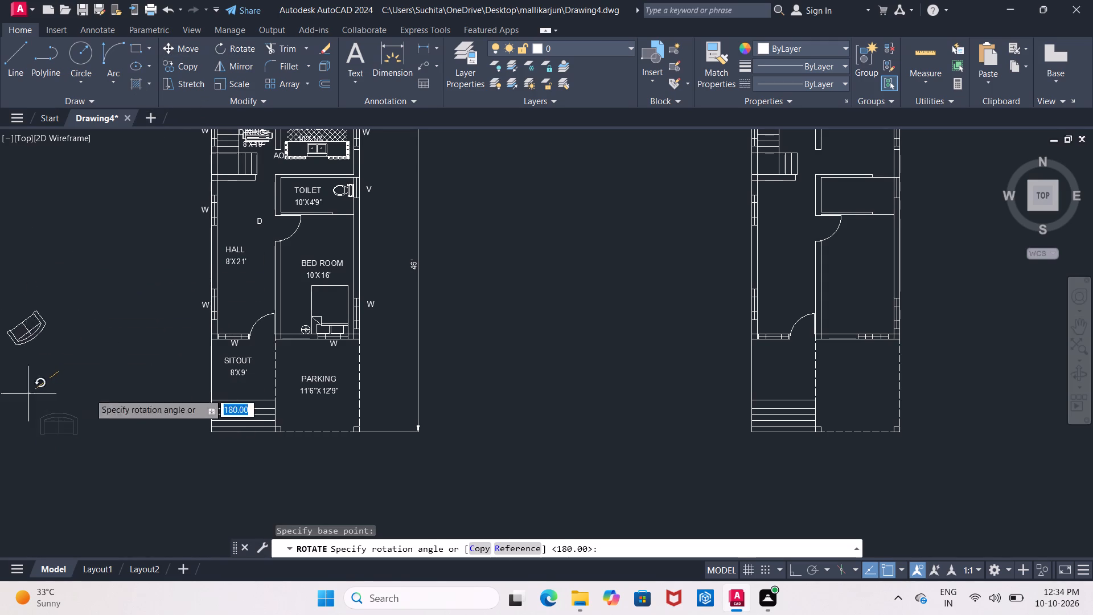
{"action": "left_click", "coordinate": [789, 573]}
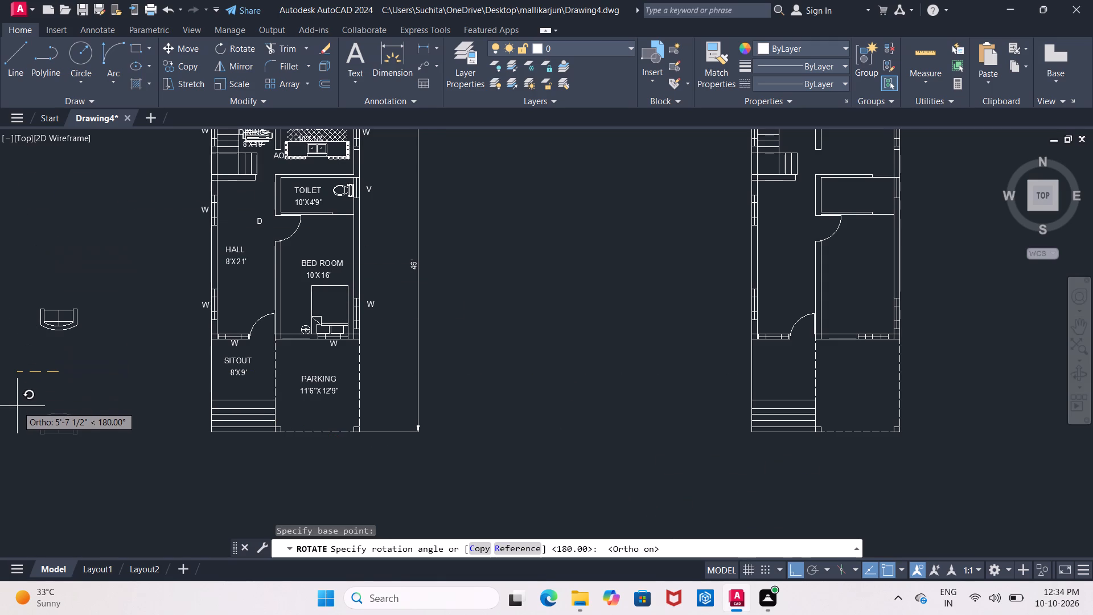
{"action": "left_click", "coordinate": [20, 271]}
Copy the sofa block by its armrest into the HALL corner by the sitout-side window, back against the outer wall, with Ortho off.
{"action": "scroll", "coordinate": [79, 397], "scroll_direction": "up", "scroll_amount": 2}
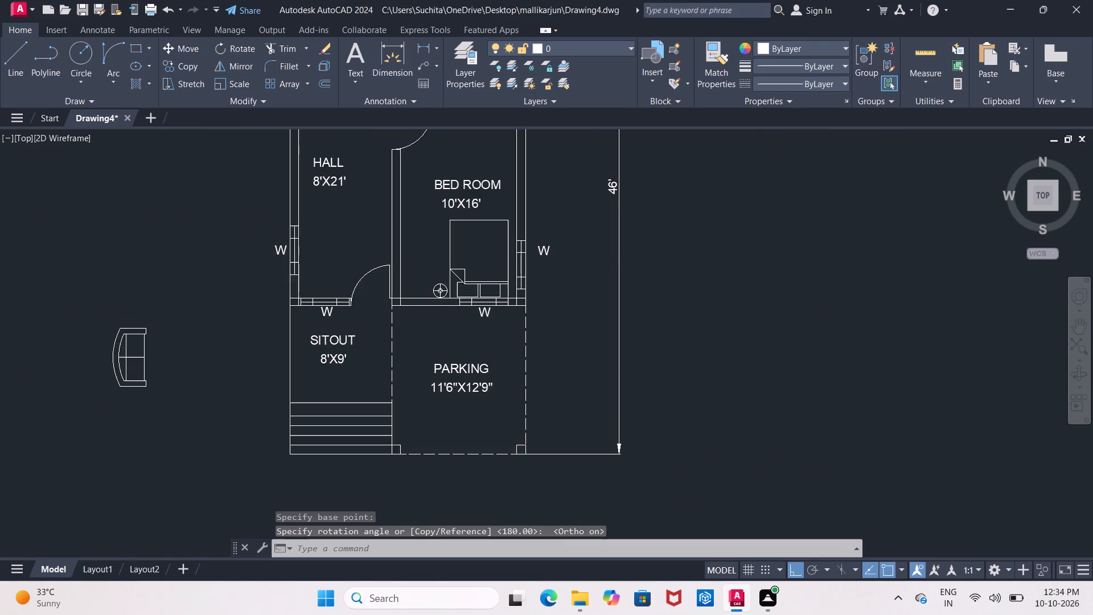
{"action": "middle_click_drag", "start_coordinate": [79, 395], "coordinate": [17, 381]}
{"action": "left_click", "coordinate": [108, 272]}
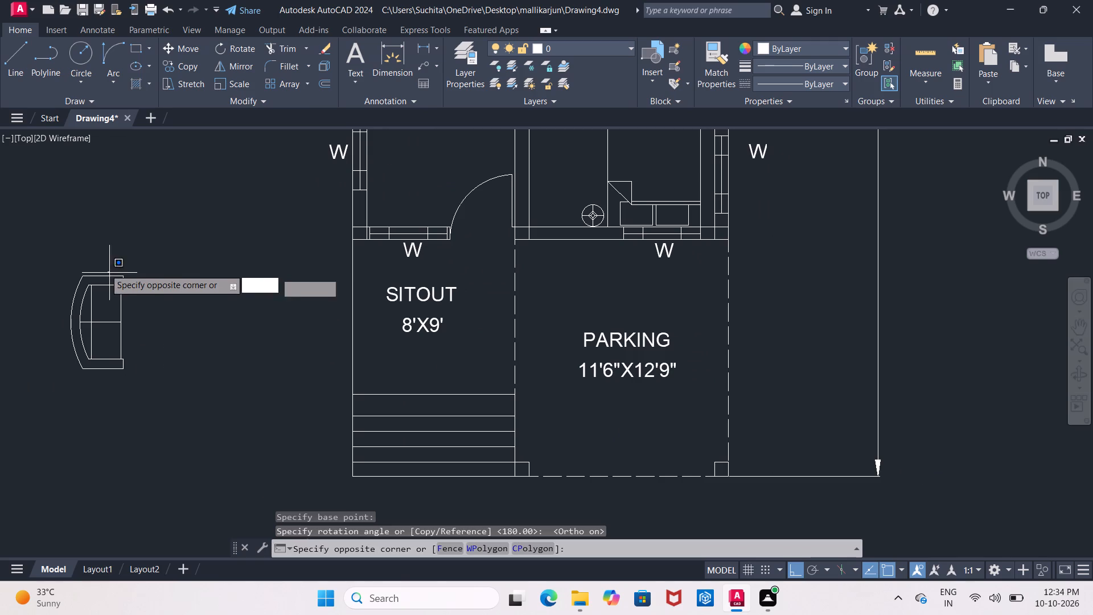
{"action": "key", "text": "Escape"}
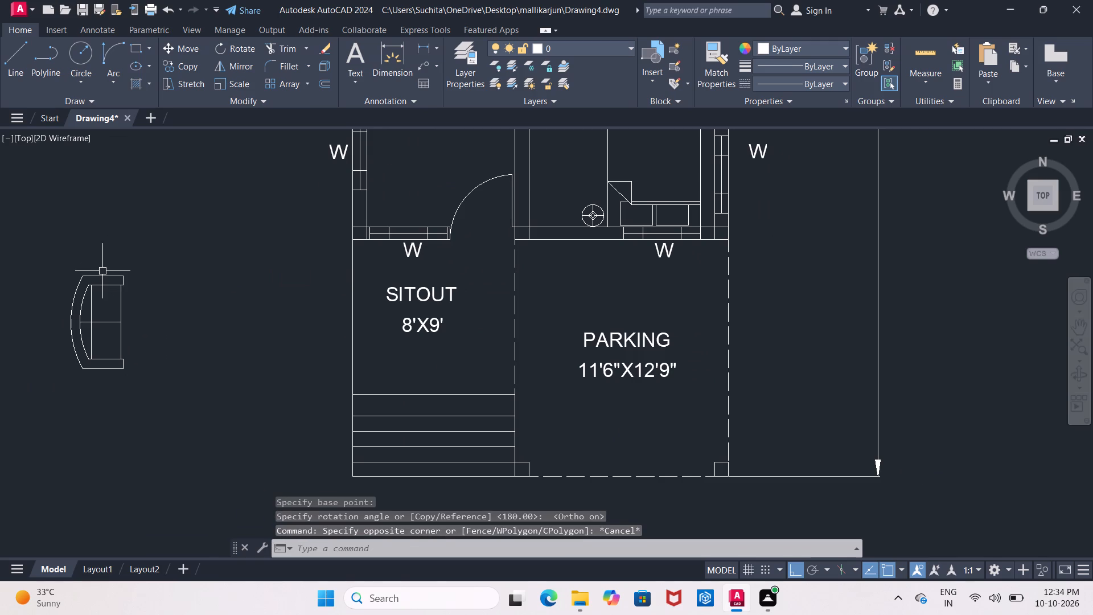
{"action": "left_click", "coordinate": [102, 273]}
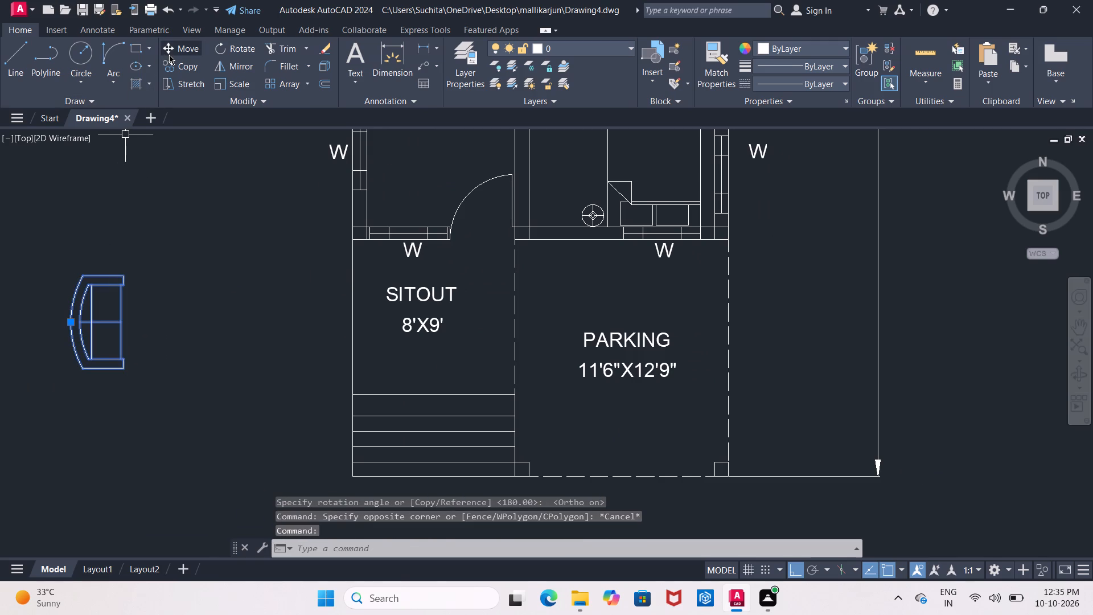
{"action": "left_click", "coordinate": [166, 67]}
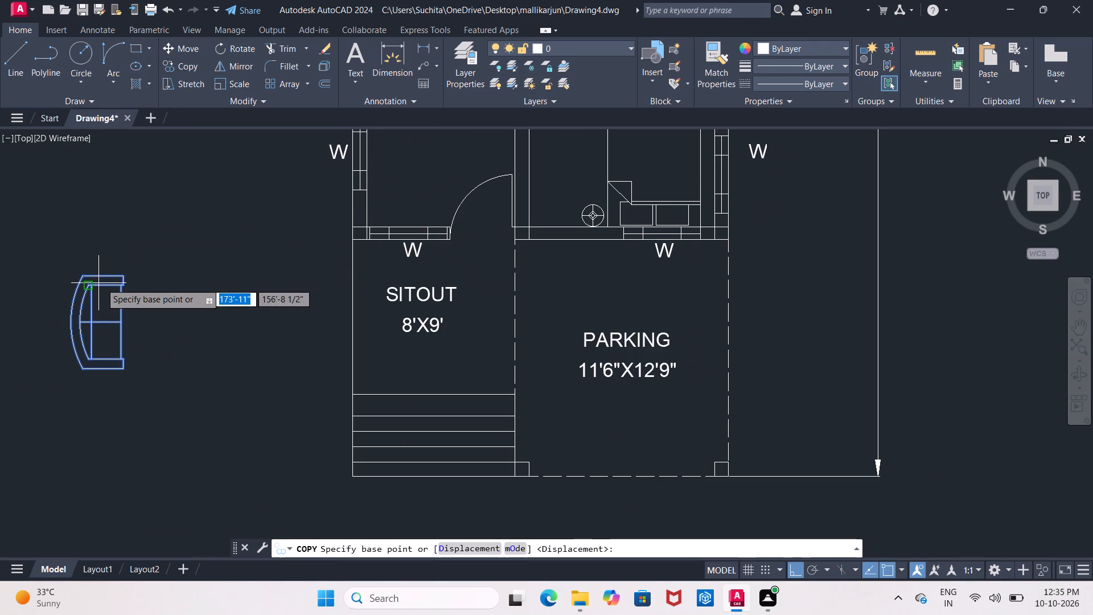
{"action": "left_click", "coordinate": [113, 280]}
{"action": "middle_click_drag", "start_coordinate": [180, 259], "coordinate": [69, 315]}
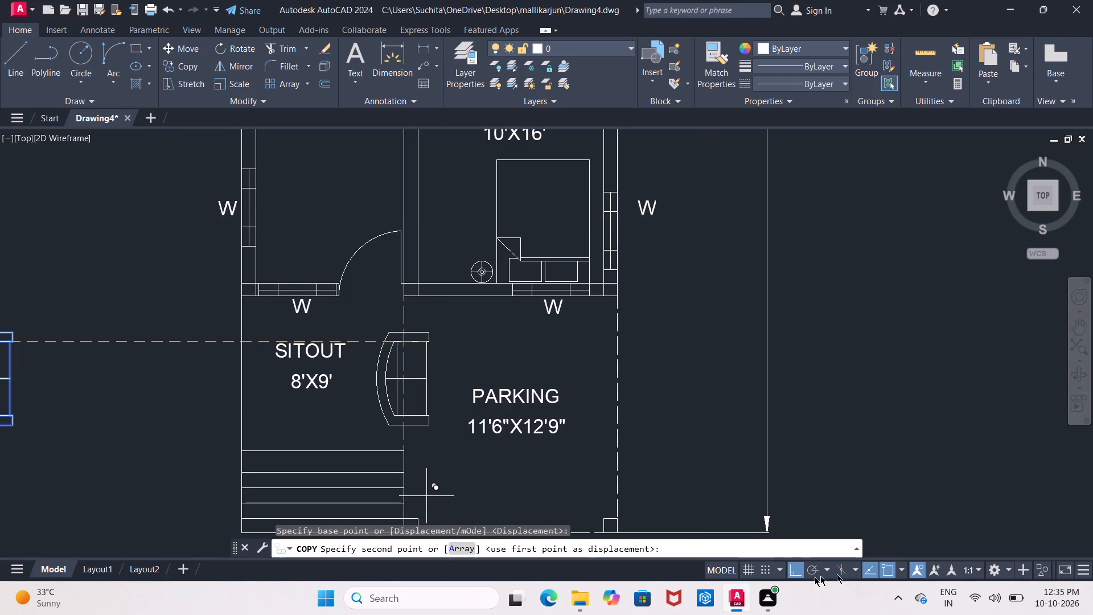
{"action": "left_click", "coordinate": [795, 576]}
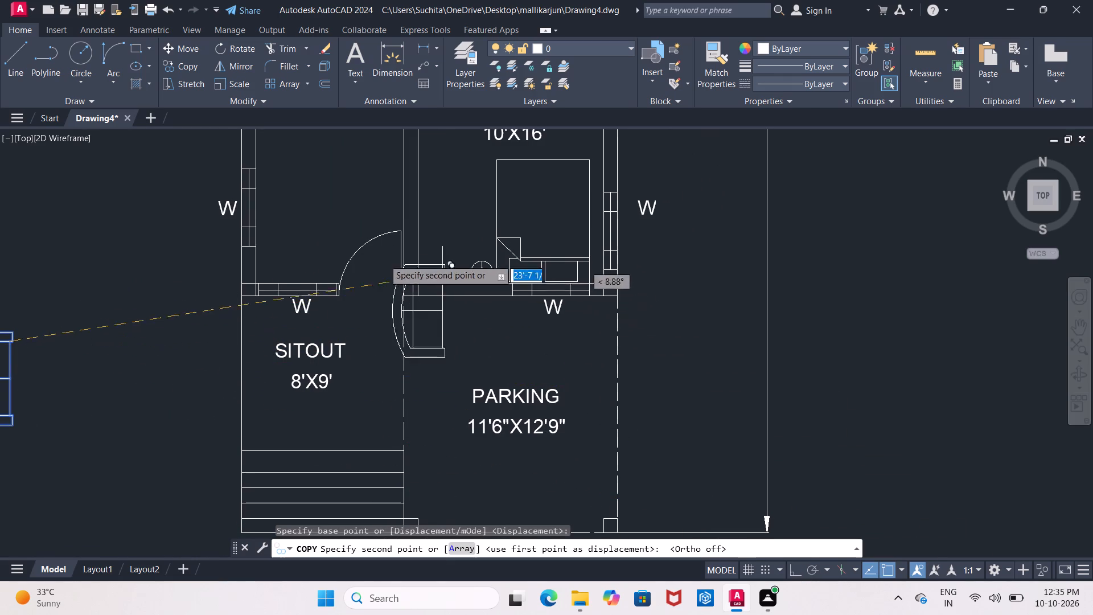
{"action": "scroll", "coordinate": [321, 218], "scroll_direction": "up", "scroll_amount": 3}
{"action": "middle_click_drag", "start_coordinate": [321, 216], "coordinate": [327, 204]}
{"action": "scroll", "coordinate": [327, 204], "scroll_direction": "down", "scroll_amount": 1}
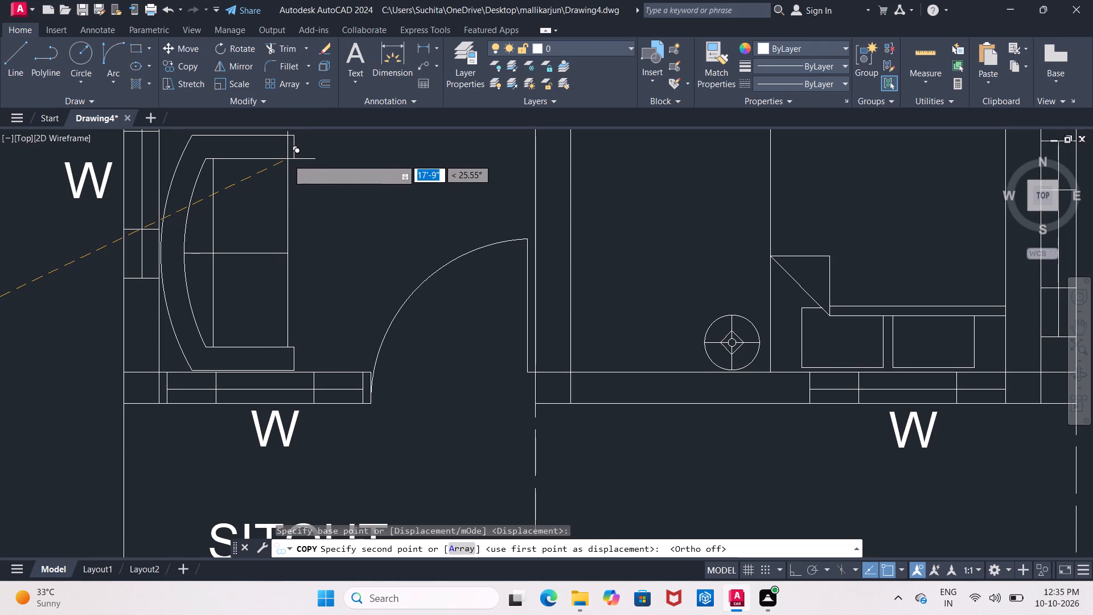
{"action": "left_click", "coordinate": [287, 159]}
Place a second copy of the sofa in the HALL, armrest to armrest with the first along the outer wall, and finish copying.
{"action": "scroll", "coordinate": [287, 159], "scroll_direction": "down", "scroll_amount": 2}
{"action": "middle_click_drag", "start_coordinate": [287, 159], "coordinate": [254, 303]}
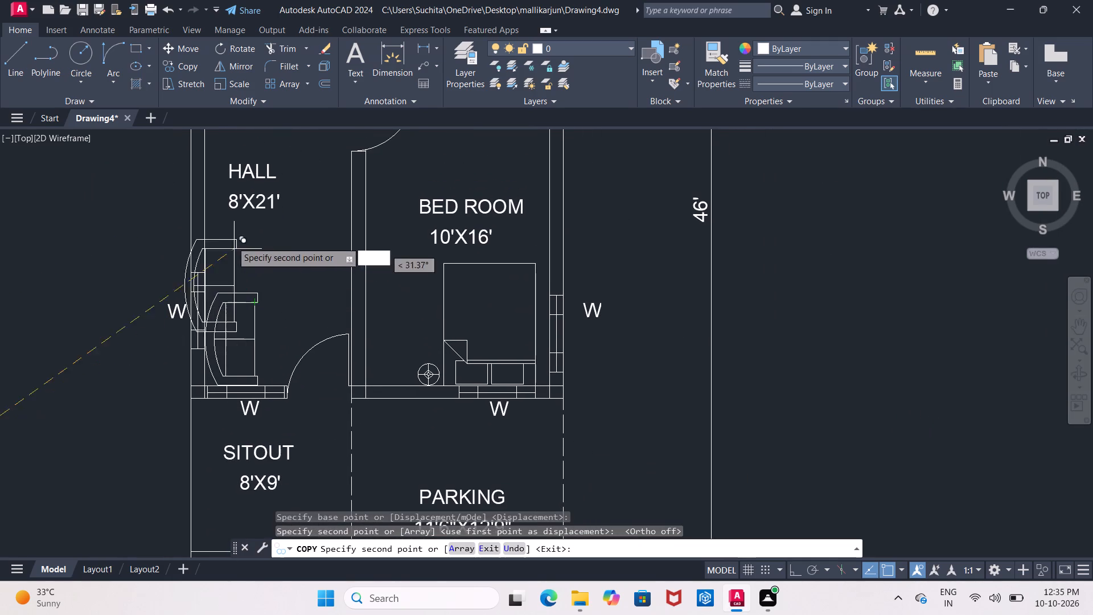
{"action": "middle_click_drag", "start_coordinate": [243, 194], "coordinate": [208, 251]}
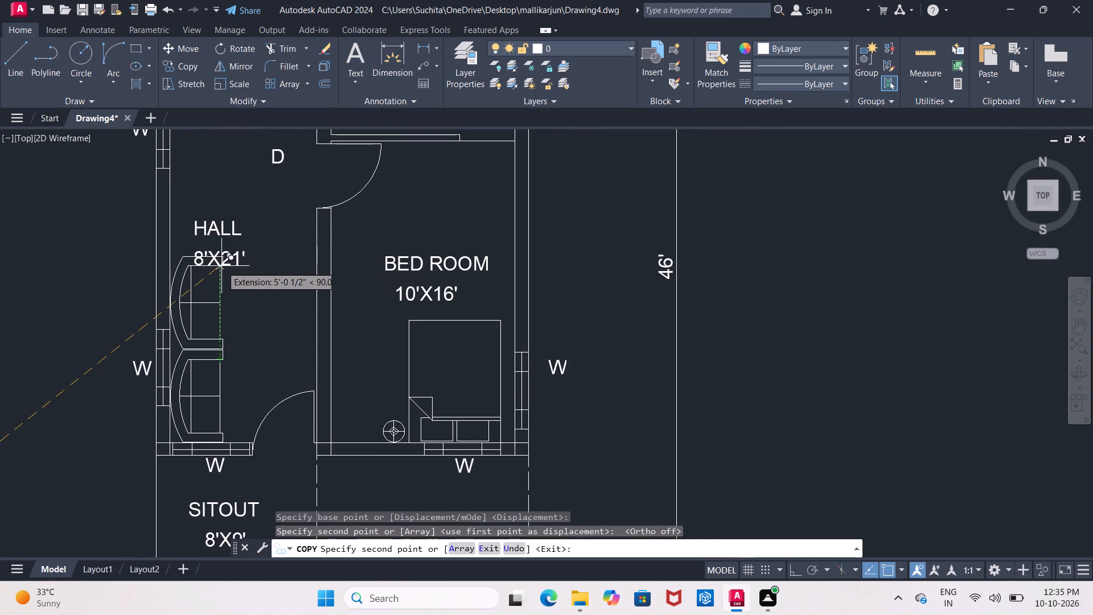
{"action": "middle_click_drag", "start_coordinate": [218, 229], "coordinate": [190, 311]}
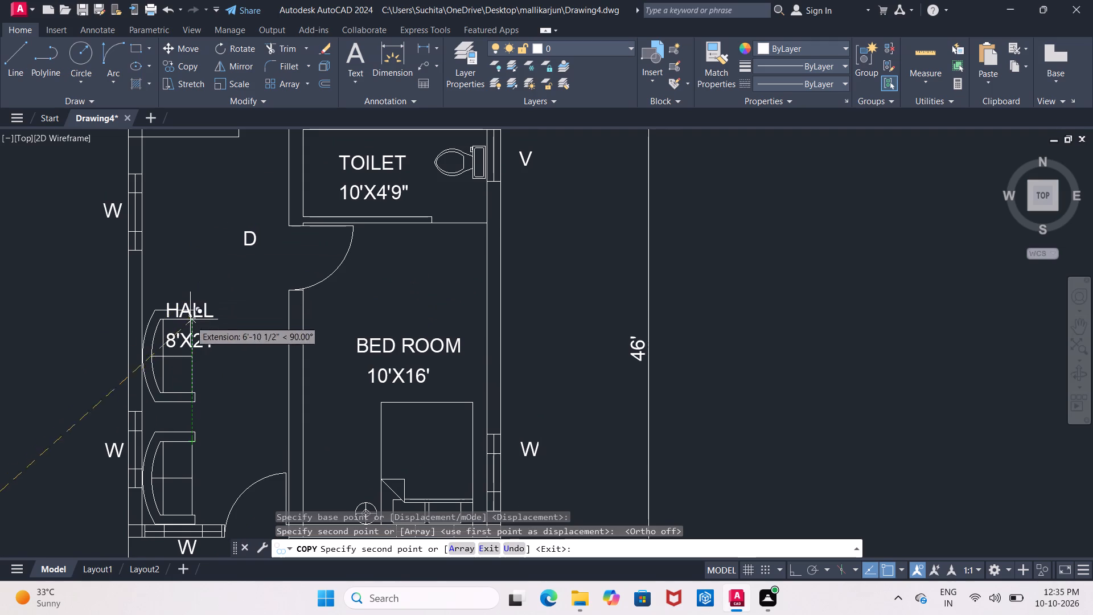
{"action": "scroll", "coordinate": [185, 347], "scroll_direction": "up", "scroll_amount": 3}
{"action": "middle_click_drag", "start_coordinate": [180, 330], "coordinate": [189, 227]}
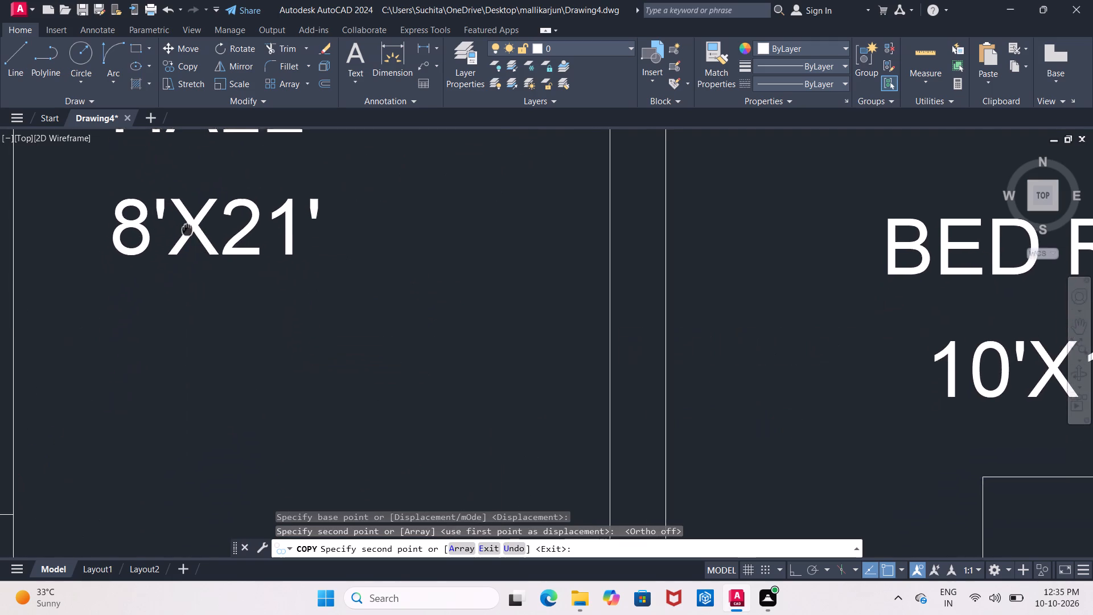
{"action": "scroll", "coordinate": [199, 237], "scroll_direction": "down", "scroll_amount": 1}
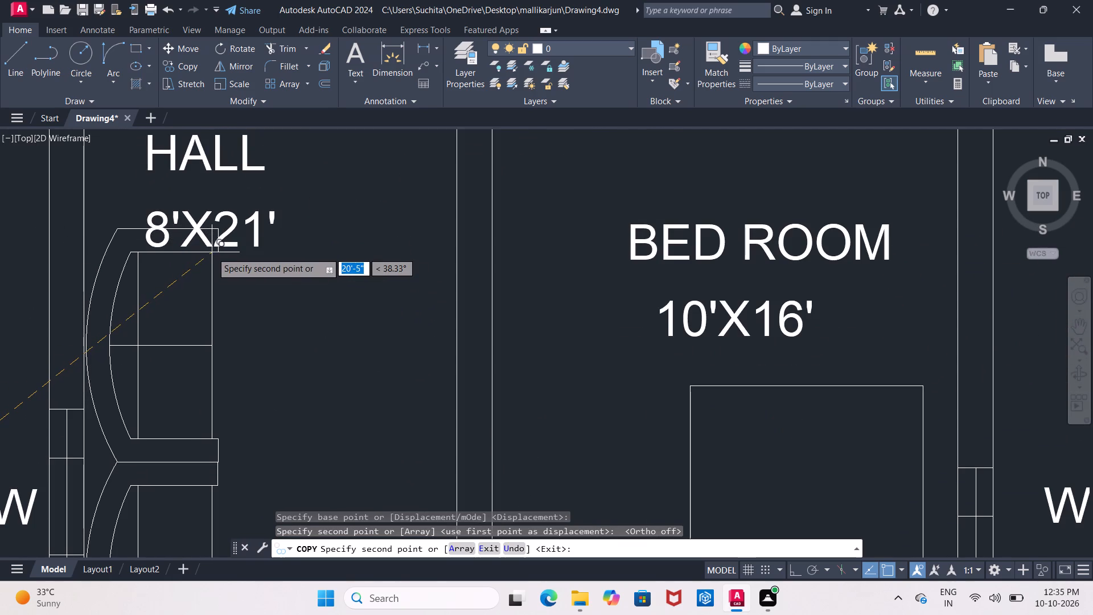
{"action": "left_click", "coordinate": [212, 252]}
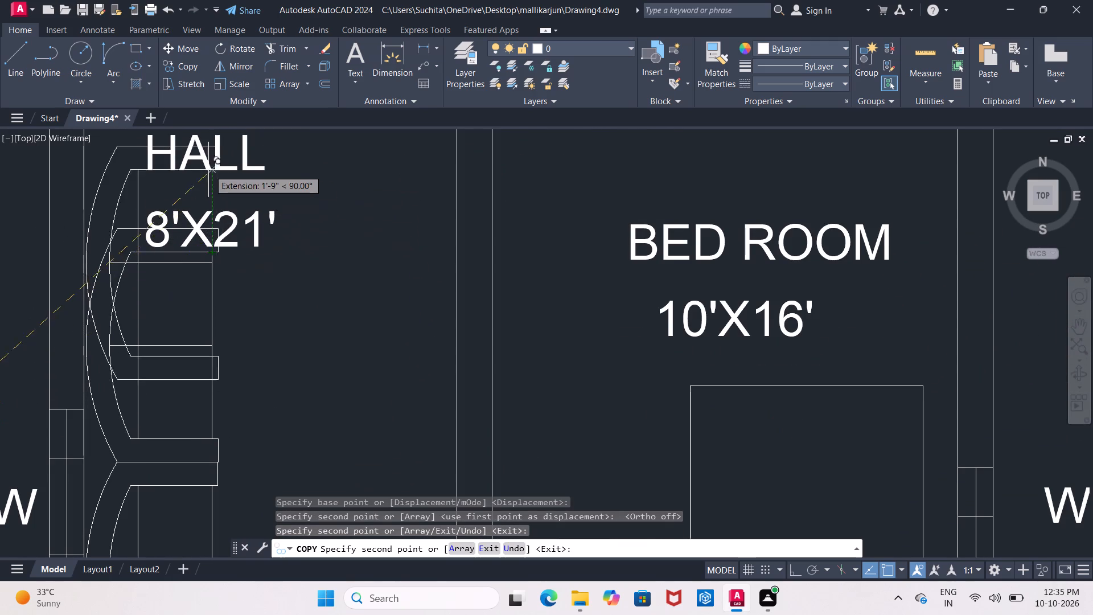
{"action": "middle_click_drag", "start_coordinate": [208, 169], "coordinate": [207, 253]}
{"action": "scroll", "coordinate": [207, 253], "scroll_direction": "down", "scroll_amount": 2}
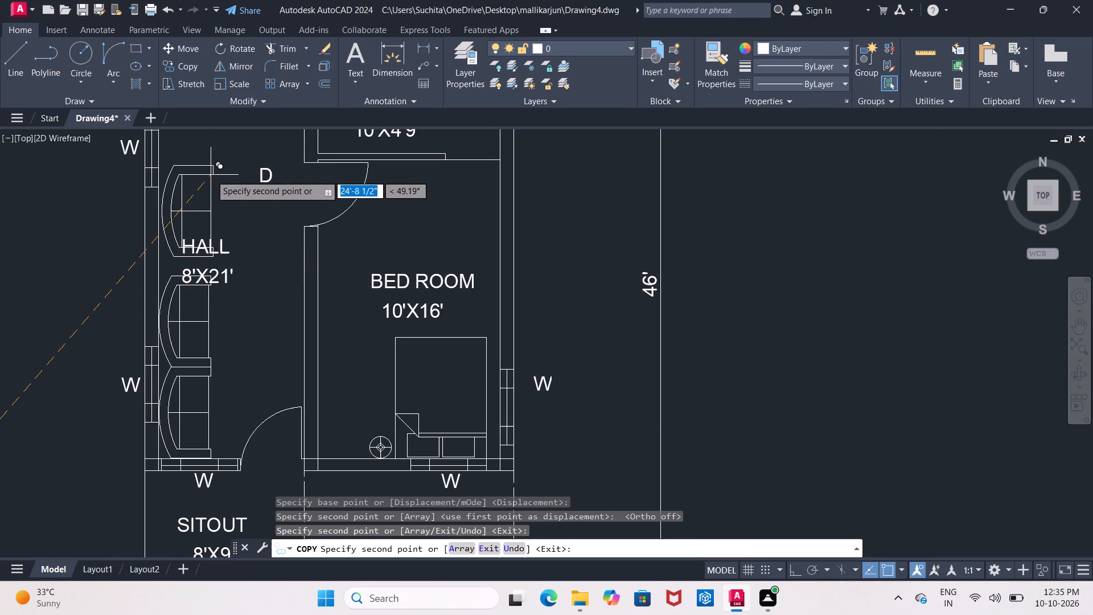
{"action": "middle_click_drag", "start_coordinate": [126, 204], "coordinate": [251, 177]}
{"action": "key", "text": "Escape"}
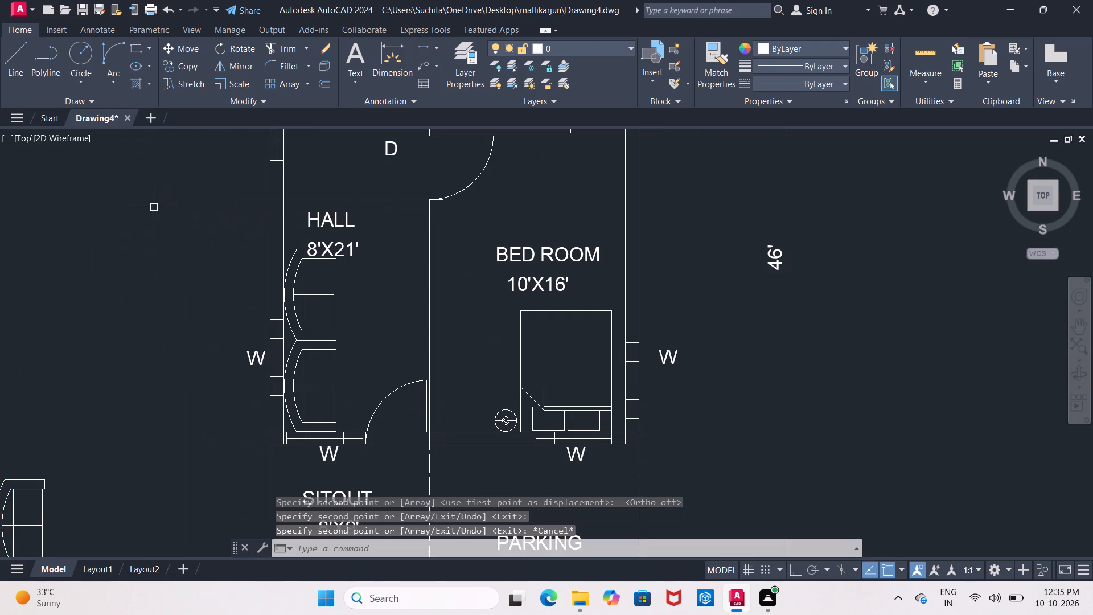
Rotate the original sofa outside the plan 90° clockwise about its armrest corner, with Ortho on.
{"action": "scroll", "coordinate": [154, 207], "scroll_direction": "down", "scroll_amount": 2}
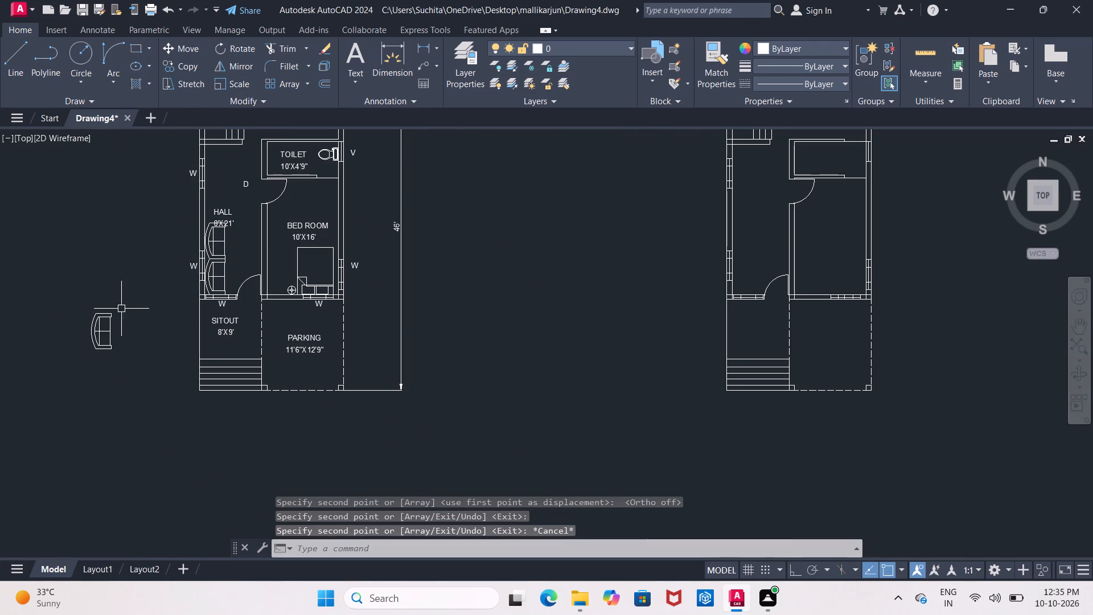
{"action": "left_click", "coordinate": [111, 315]}
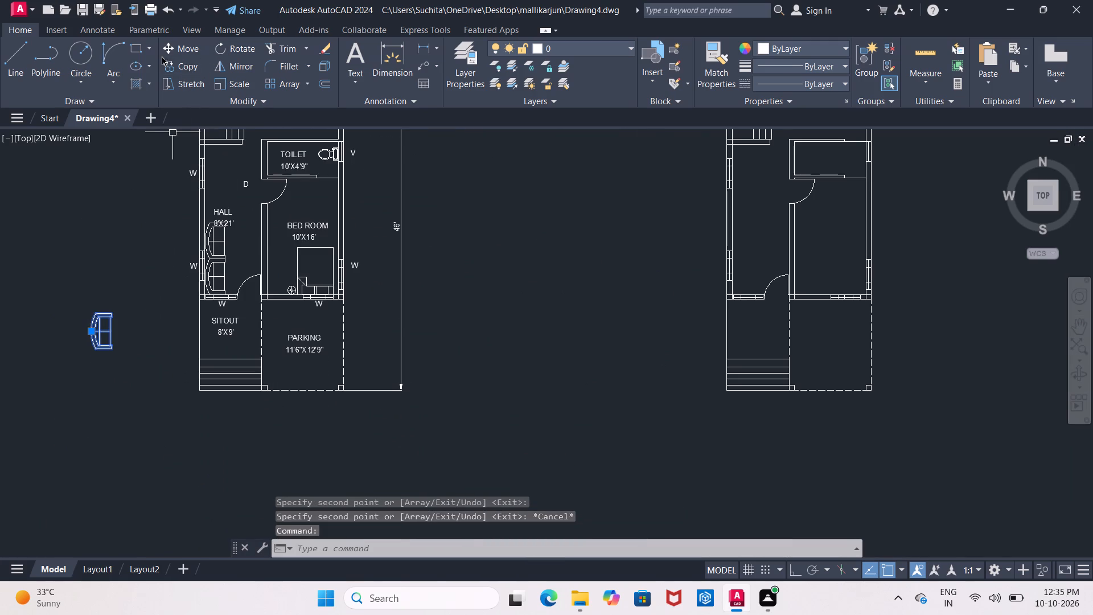
{"action": "left_click", "coordinate": [214, 50]}
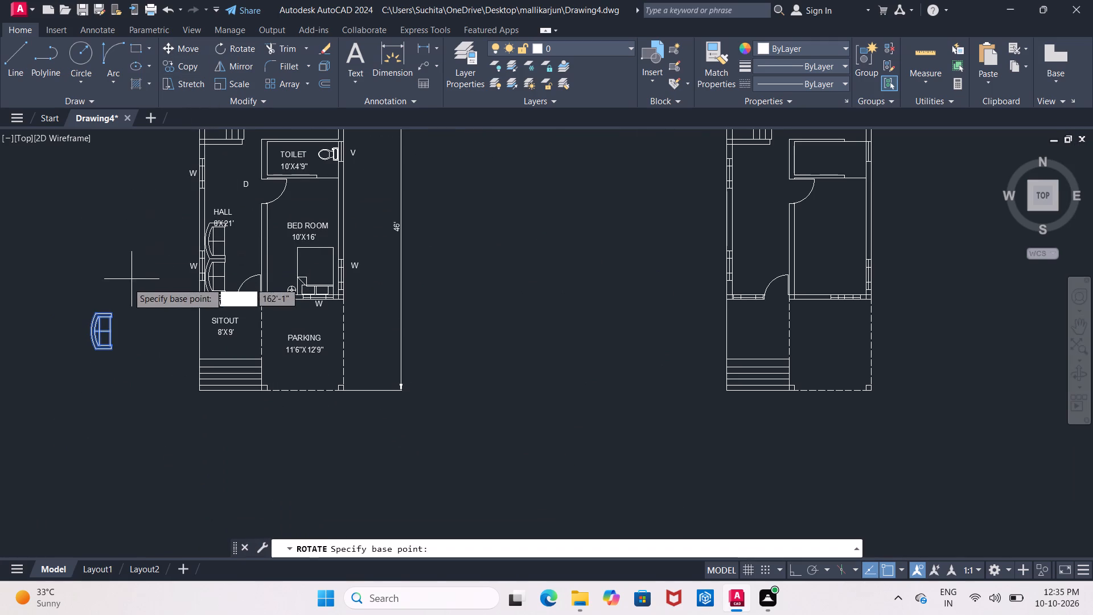
{"action": "left_click", "coordinate": [112, 309]}
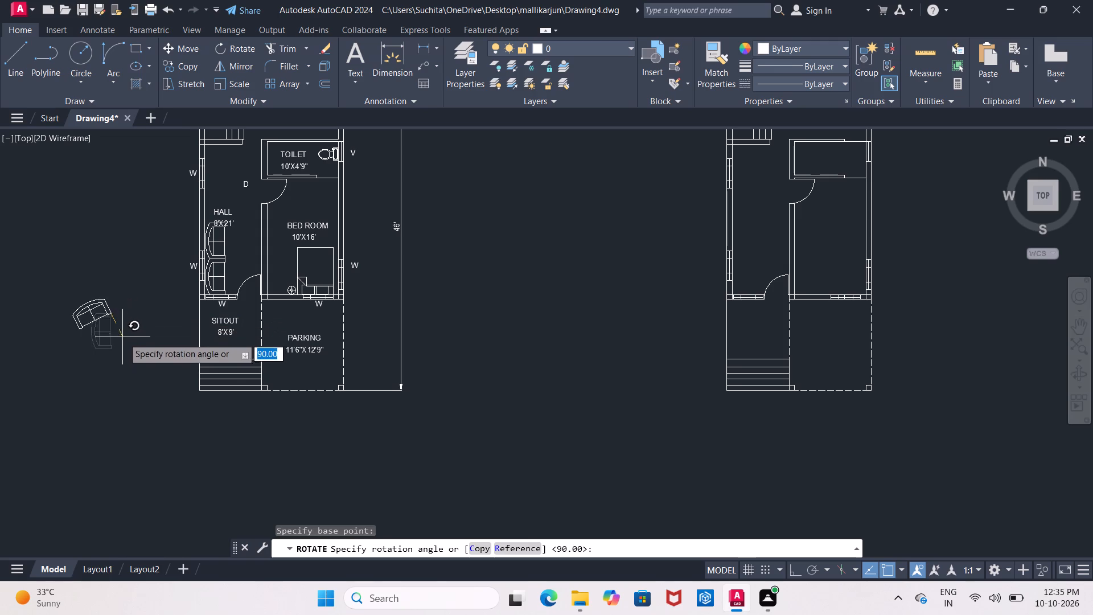
{"action": "left_click", "coordinate": [794, 567]}
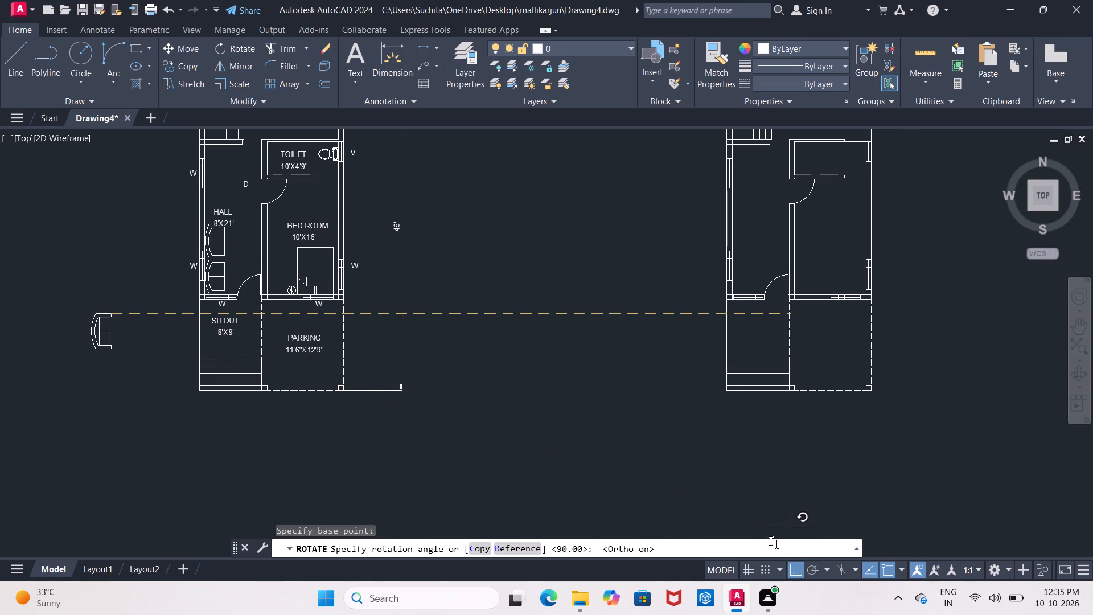
{"action": "left_click", "coordinate": [103, 390]}
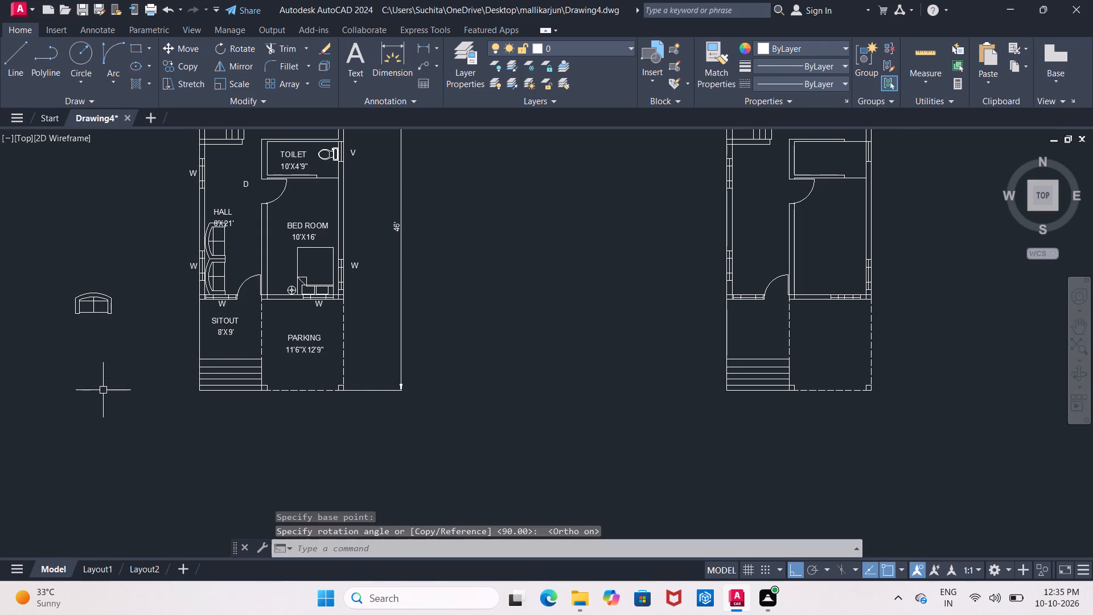
Move the rotated sofa by its front armrest corner into the HALL, onto the end armrest corner of the wall sofa nearer the HALL label, with Ortho off.
{"action": "scroll", "coordinate": [97, 288], "scroll_direction": "up", "scroll_amount": 2}
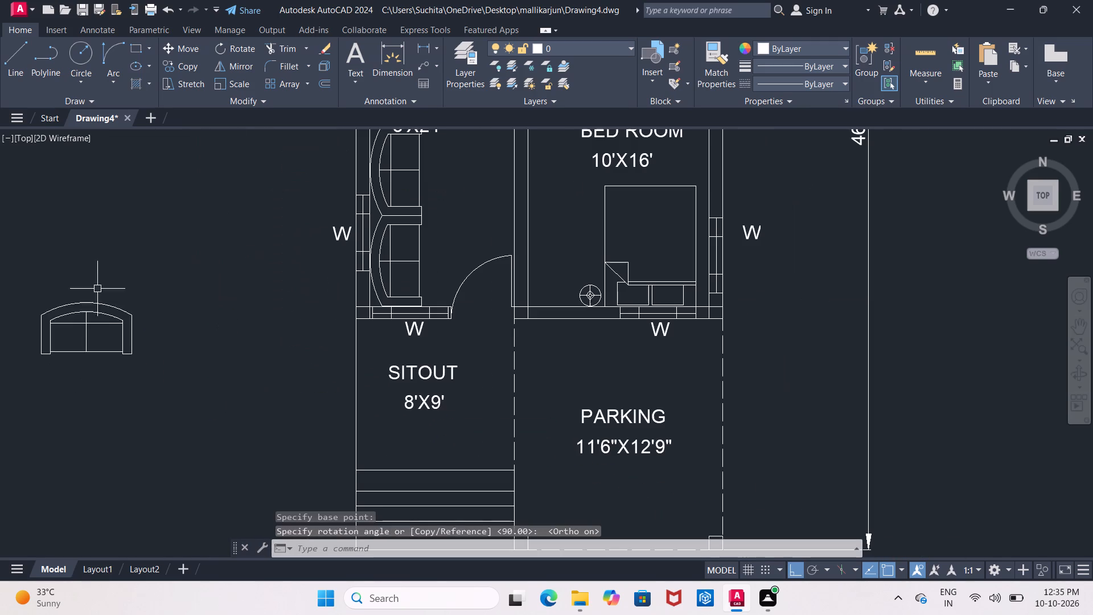
{"action": "left_click", "coordinate": [93, 301]}
{"action": "left_click", "coordinate": [192, 55]}
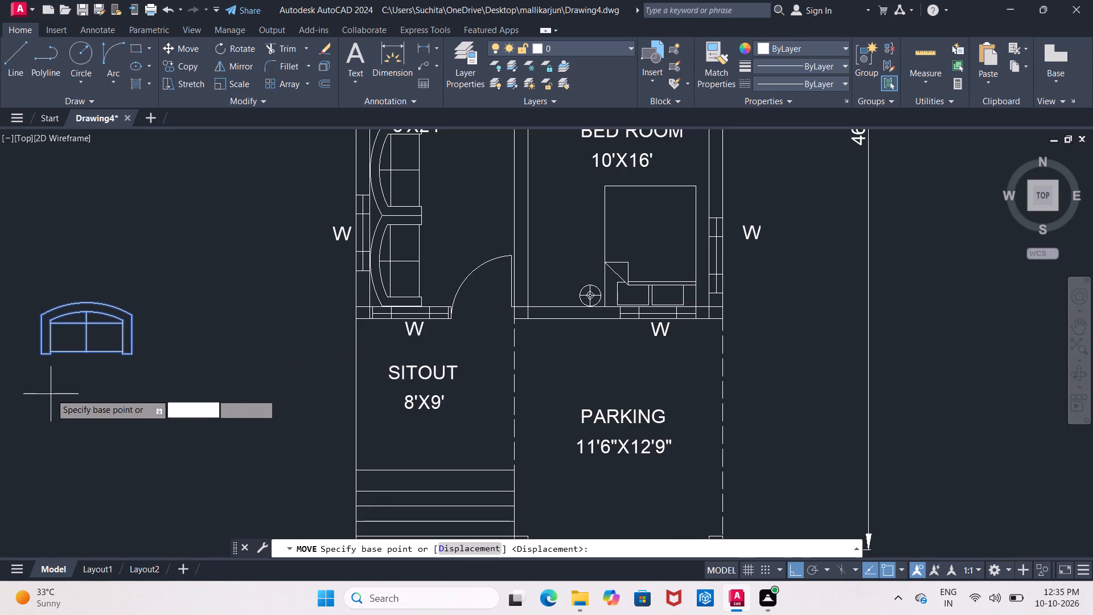
{"action": "left_click", "coordinate": [43, 356]}
{"action": "middle_click_drag", "start_coordinate": [129, 342], "coordinate": [68, 362]}
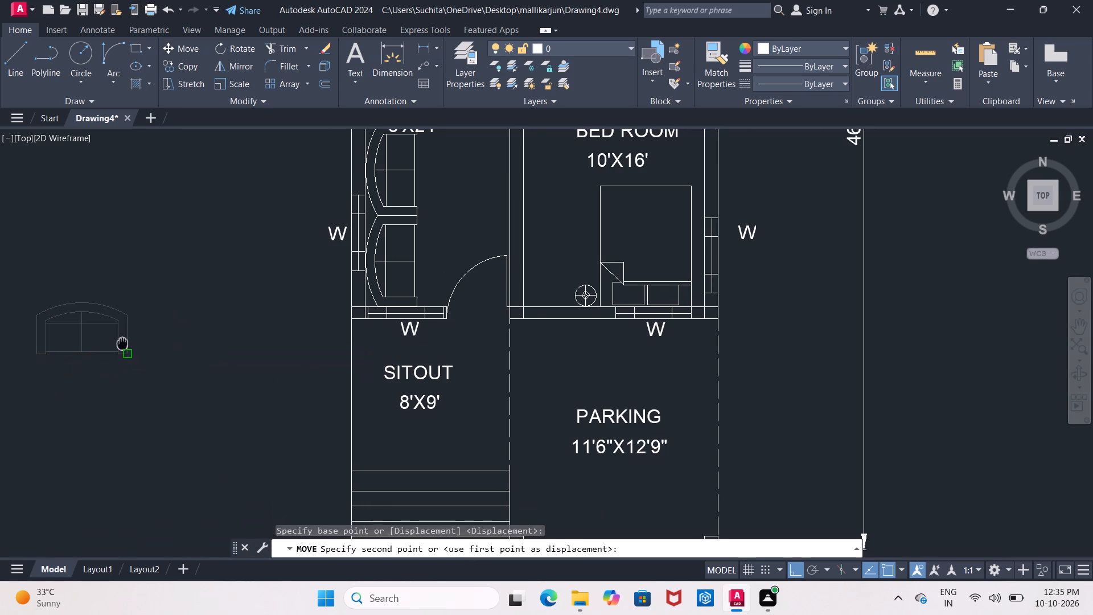
{"action": "middle_click_drag", "start_coordinate": [68, 362], "coordinate": [17, 386]}
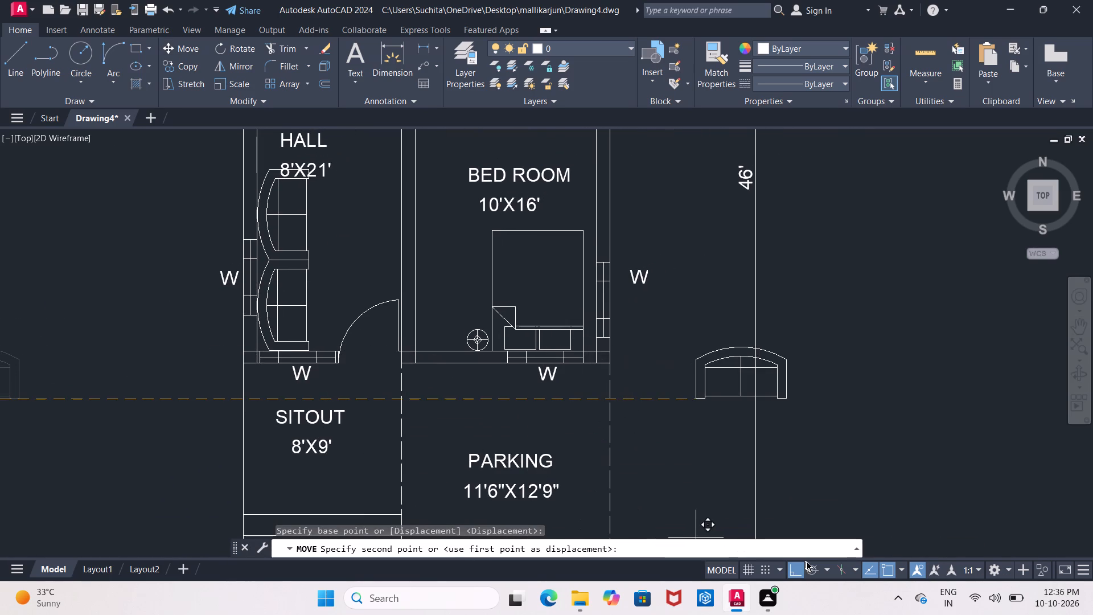
{"action": "left_click", "coordinate": [799, 568]}
{"action": "scroll", "coordinate": [289, 192], "scroll_direction": "up", "scroll_amount": 3}
{"action": "middle_click_drag", "start_coordinate": [289, 192], "coordinate": [174, 304]}
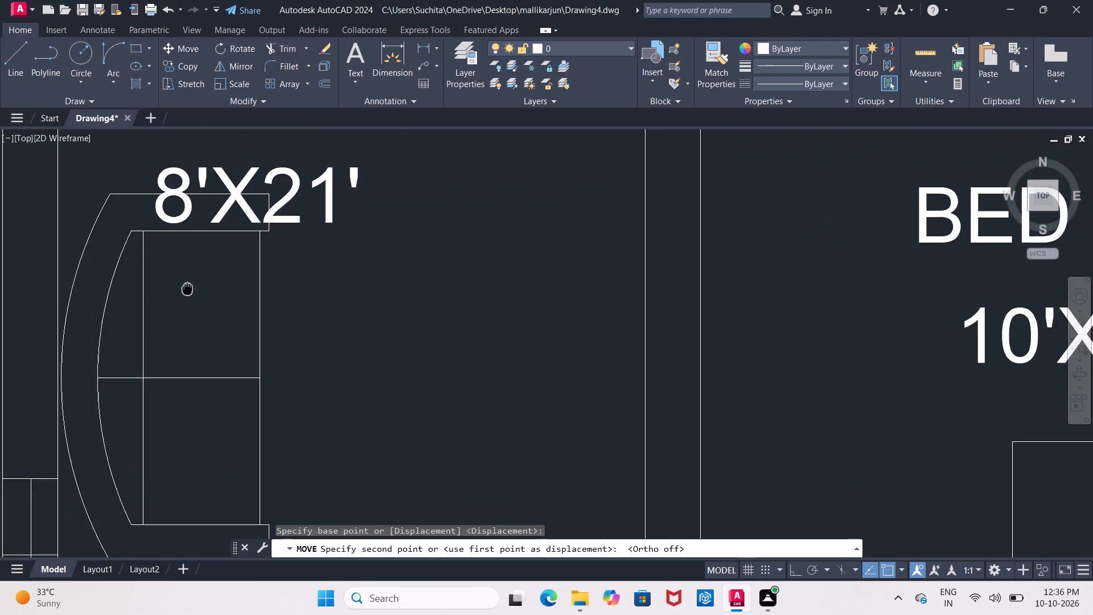
{"action": "middle_click_drag", "start_coordinate": [174, 304], "coordinate": [161, 340]}
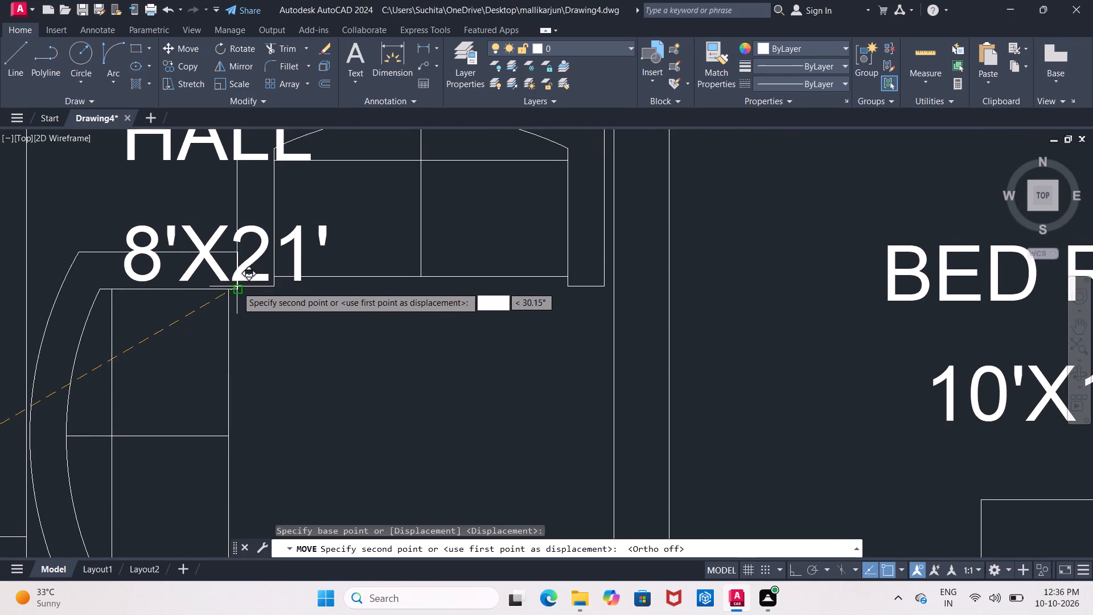
{"action": "left_click", "coordinate": [237, 286]}
Scale the rotated HALL sofa down to roughly 60% of its size about the armrest corner touching the wall sofa.
{"action": "scroll", "coordinate": [237, 288], "scroll_direction": "down", "scroll_amount": 3}
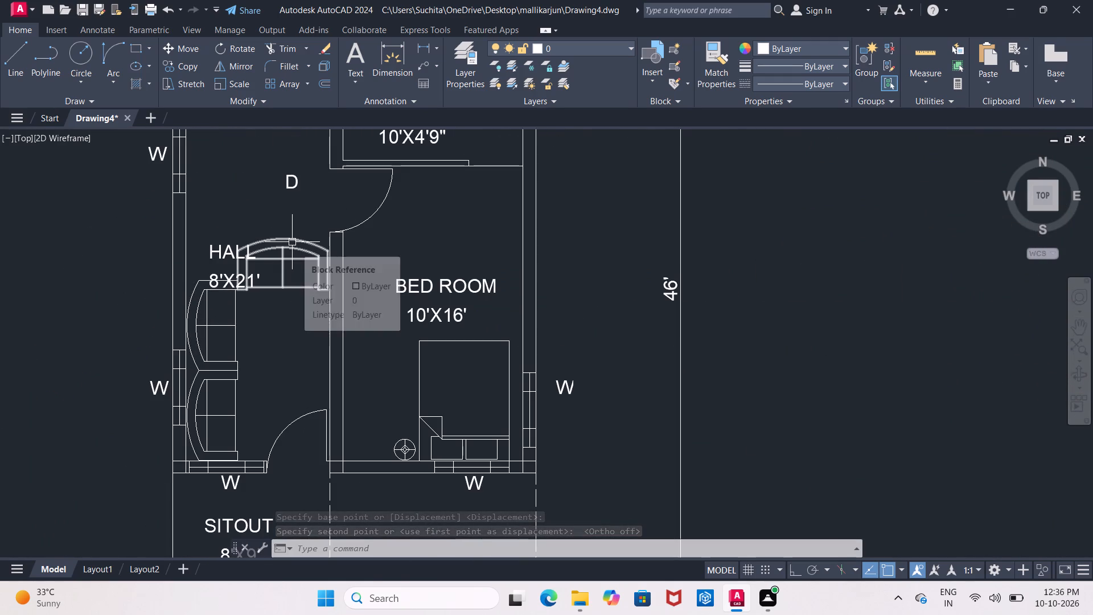
{"action": "left_click", "coordinate": [292, 242]}
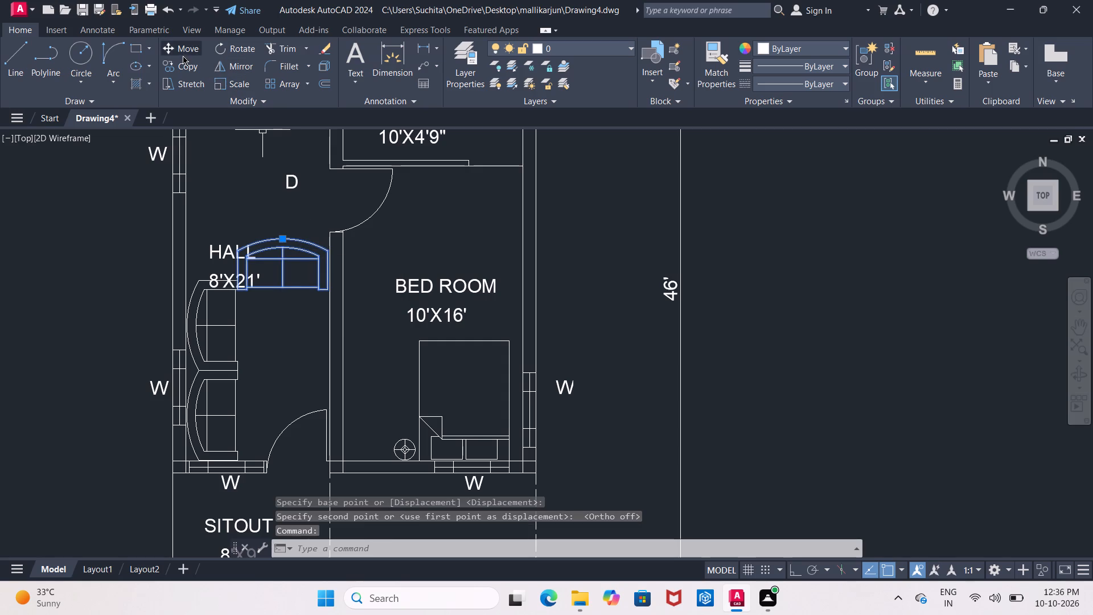
{"action": "left_click", "coordinate": [220, 89]}
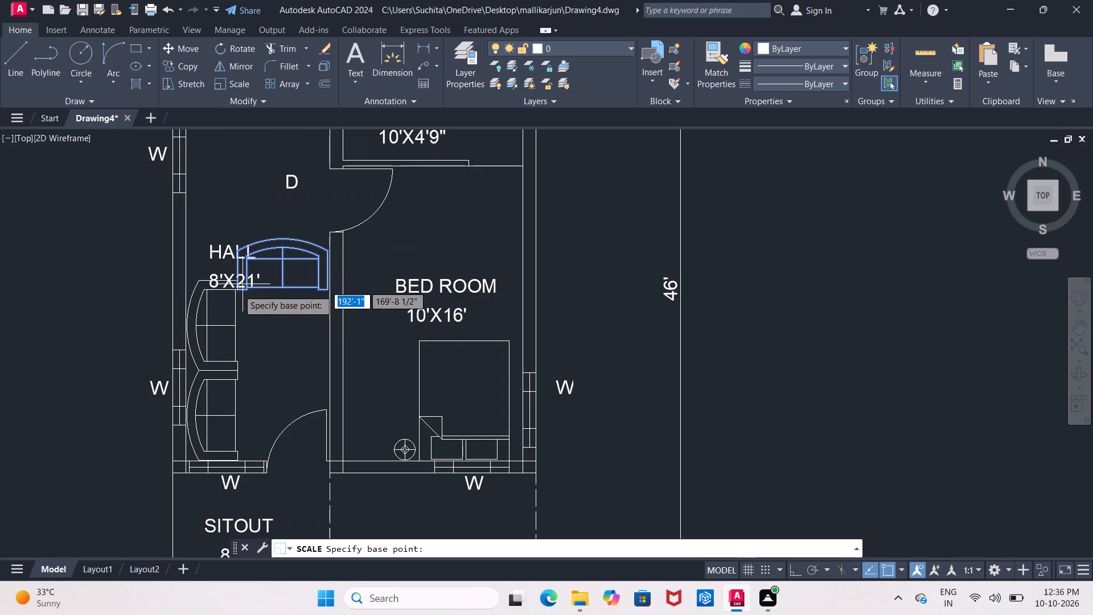
{"action": "left_click", "coordinate": [232, 291]}
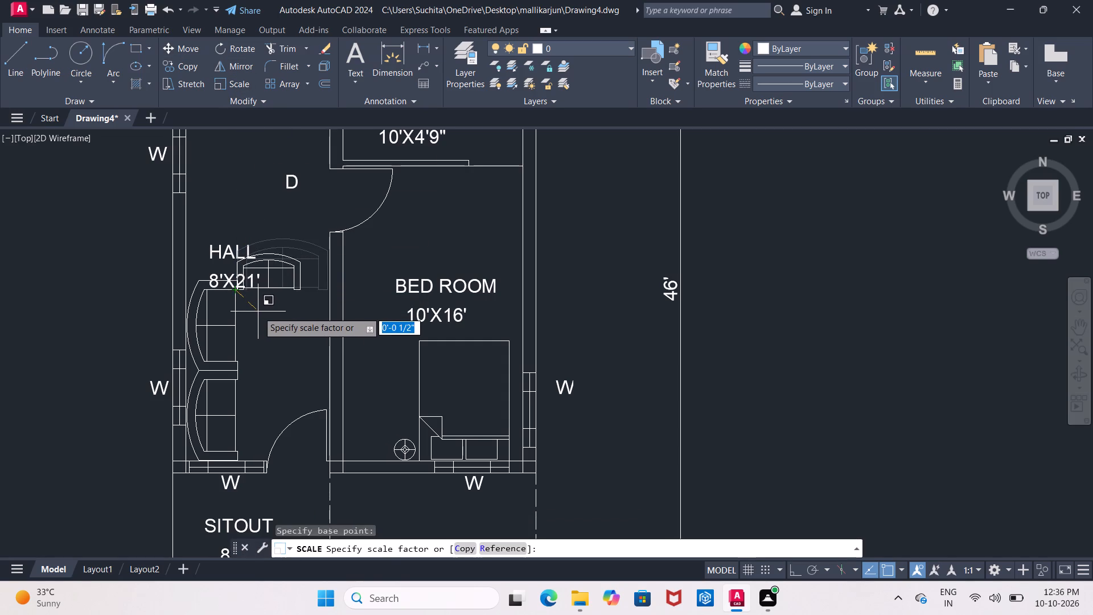
{"action": "left_click", "coordinate": [254, 310]}
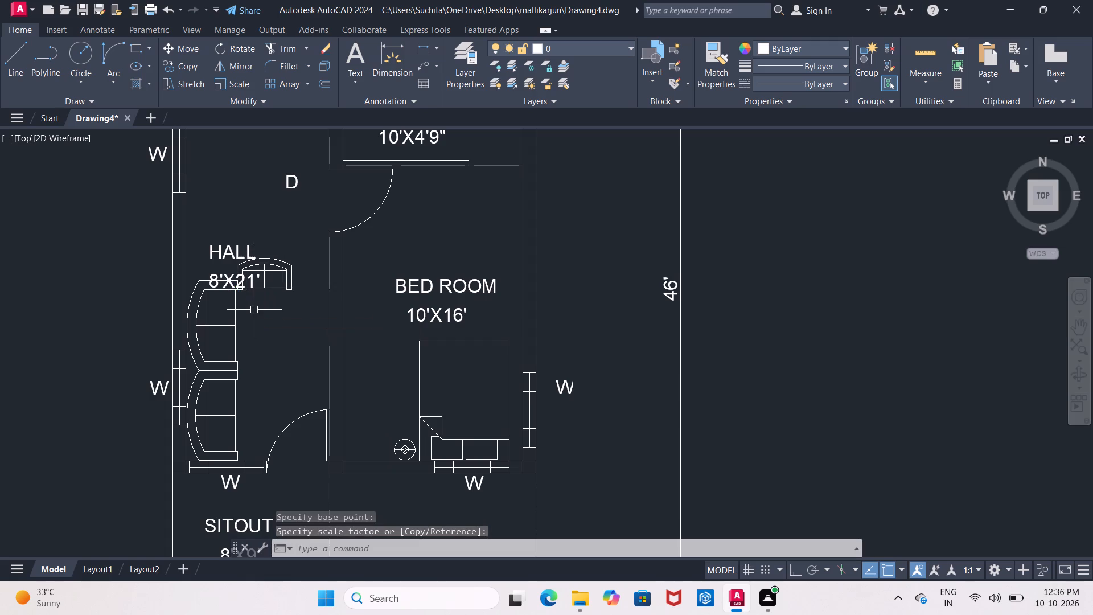
Scale the wall sofa nearer the HALL label down to roughly 60% about its armrest corner shared with the other wall sofa.
{"action": "middle_click_drag", "start_coordinate": [233, 259], "coordinate": [213, 207]}
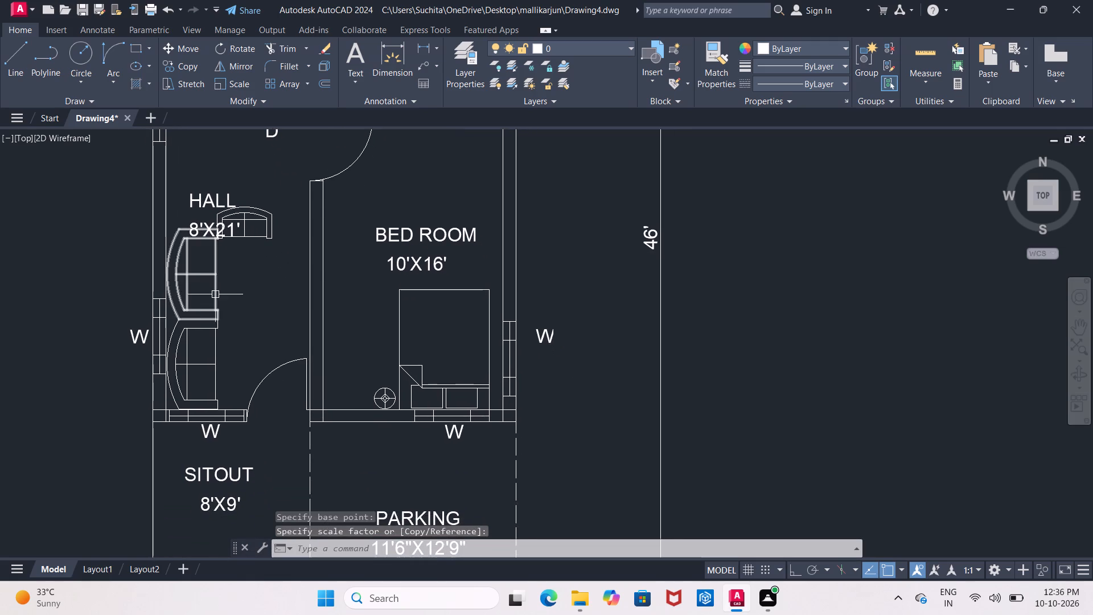
{"action": "left_click", "coordinate": [215, 294]}
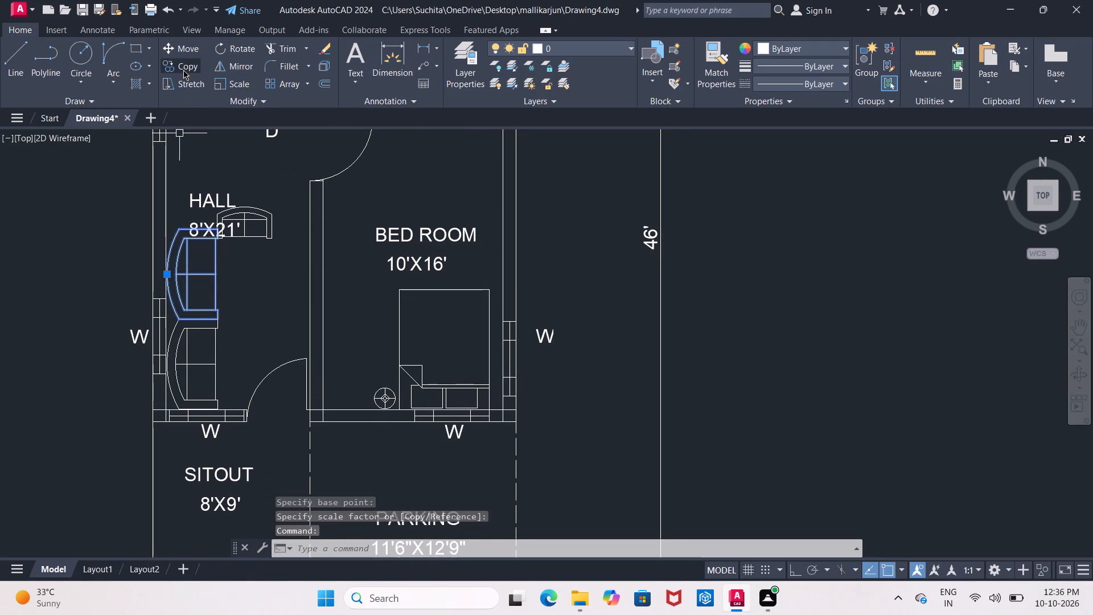
{"action": "left_click", "coordinate": [219, 84]}
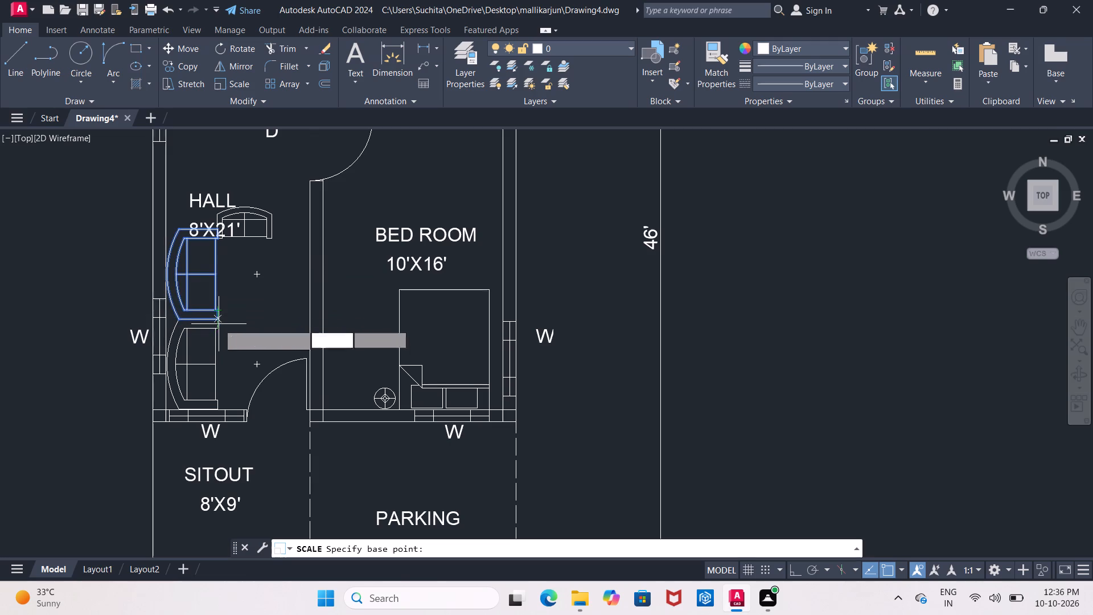
{"action": "left_click", "coordinate": [217, 319]}
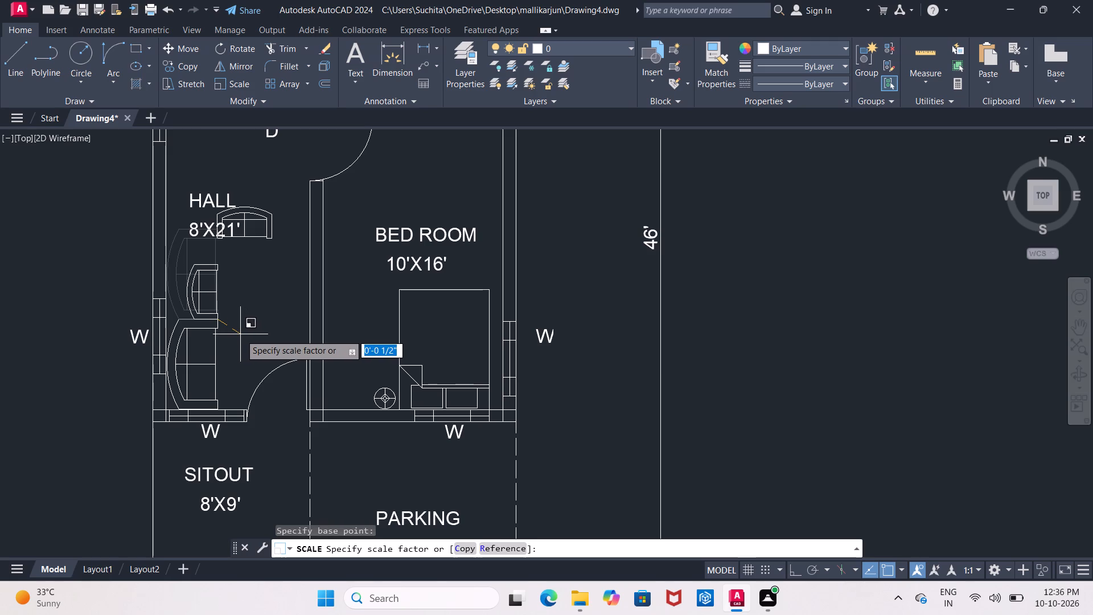
{"action": "left_click", "coordinate": [240, 334]}
Enlarge the reduced wall sofa slightly, scaling it about its seat corner nearest the full-size sofa.
{"action": "middle_click_drag", "start_coordinate": [244, 335], "coordinate": [219, 273]}
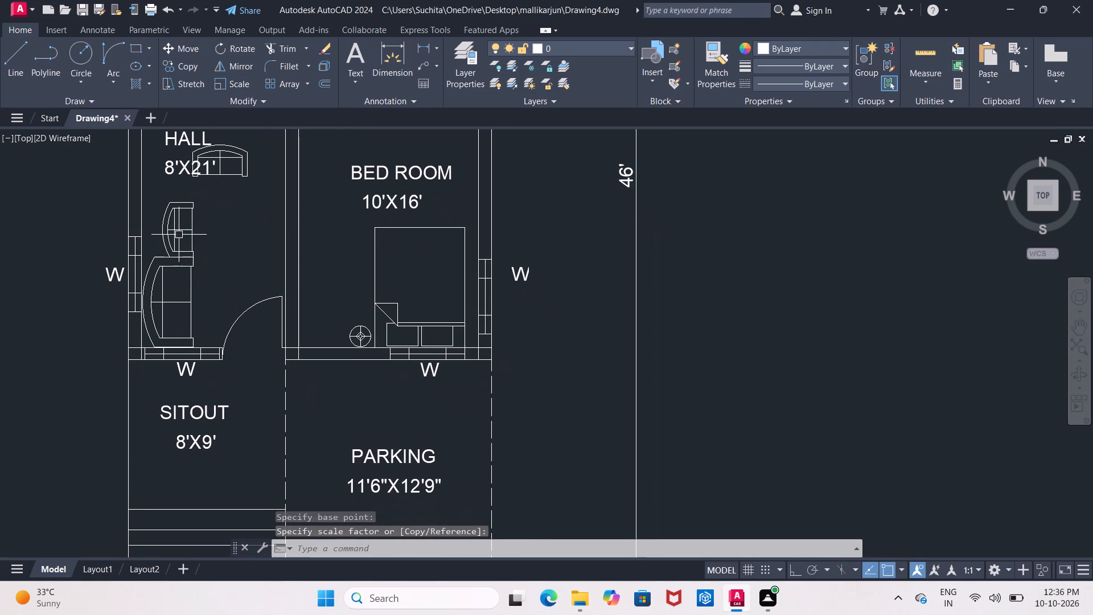
{"action": "left_click", "coordinate": [179, 235]}
{"action": "key", "text": "Escape"}
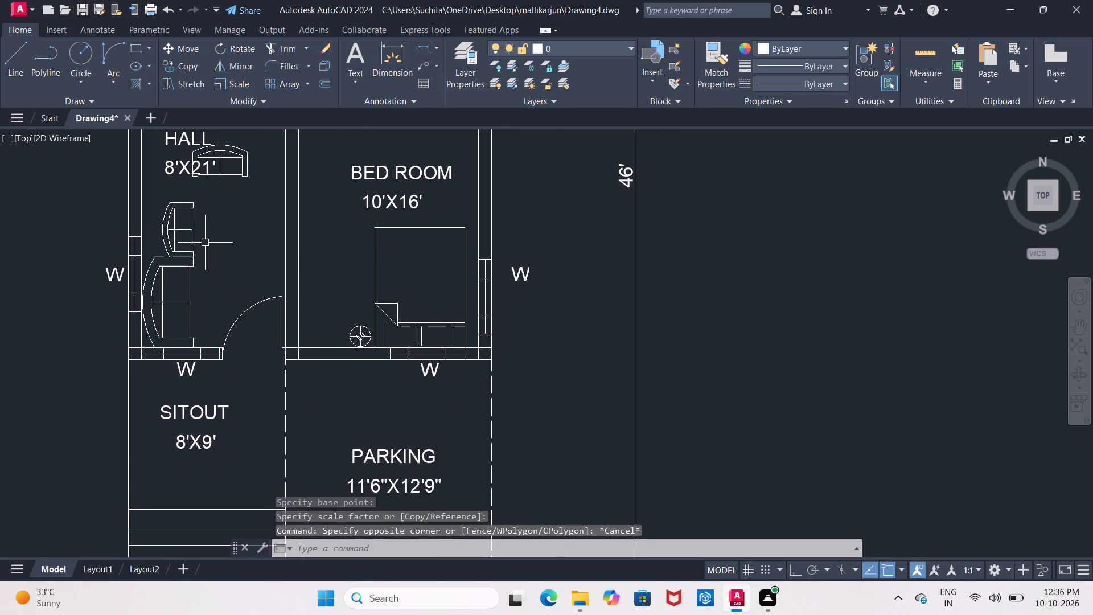
{"action": "left_click", "coordinate": [191, 233]}
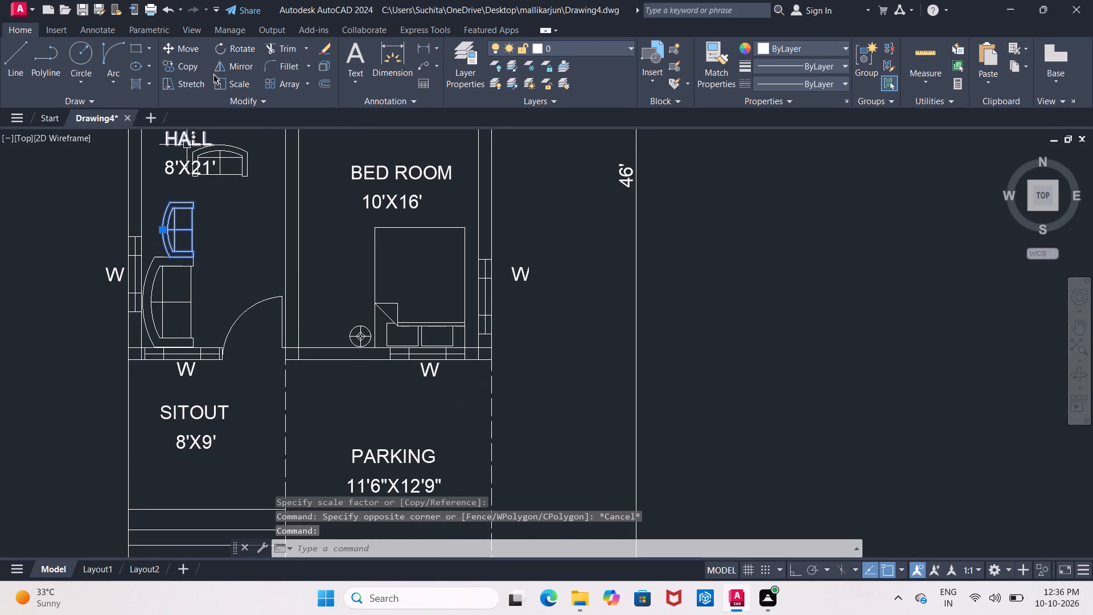
{"action": "left_click", "coordinate": [217, 83]}
{"action": "left_click", "coordinate": [190, 248]}
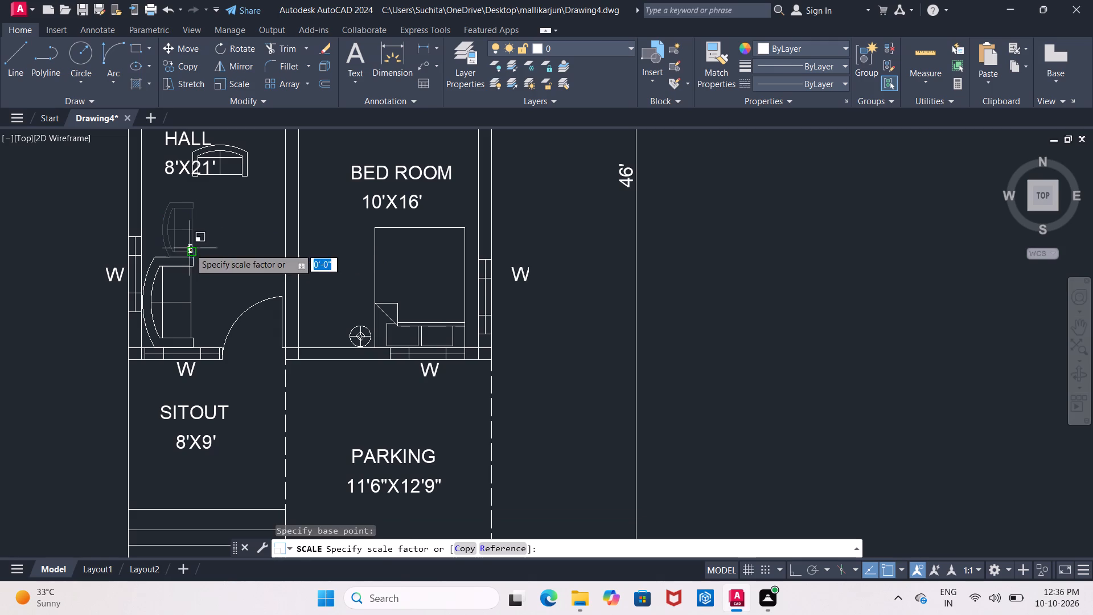
{"action": "left_click", "coordinate": [219, 272]}
Scale the full-size HALL wall sofa down to roughly 60% about its front armrest corner nearest the SITOUT wall.
{"action": "middle_click_drag", "start_coordinate": [223, 249], "coordinate": [225, 204]}
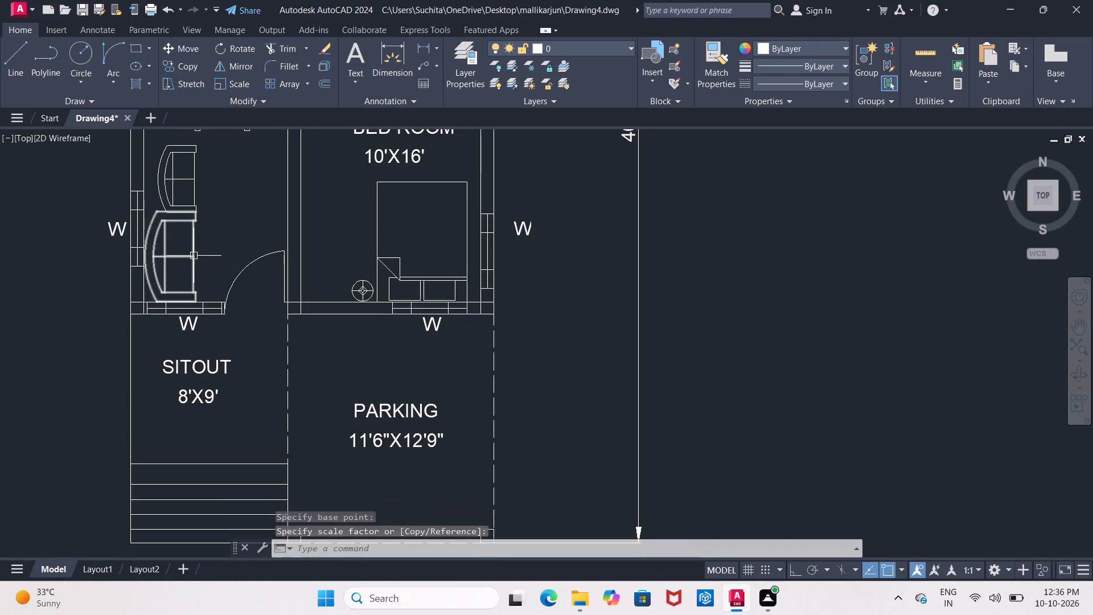
{"action": "left_click", "coordinate": [194, 256]}
{"action": "left_click", "coordinate": [228, 82]}
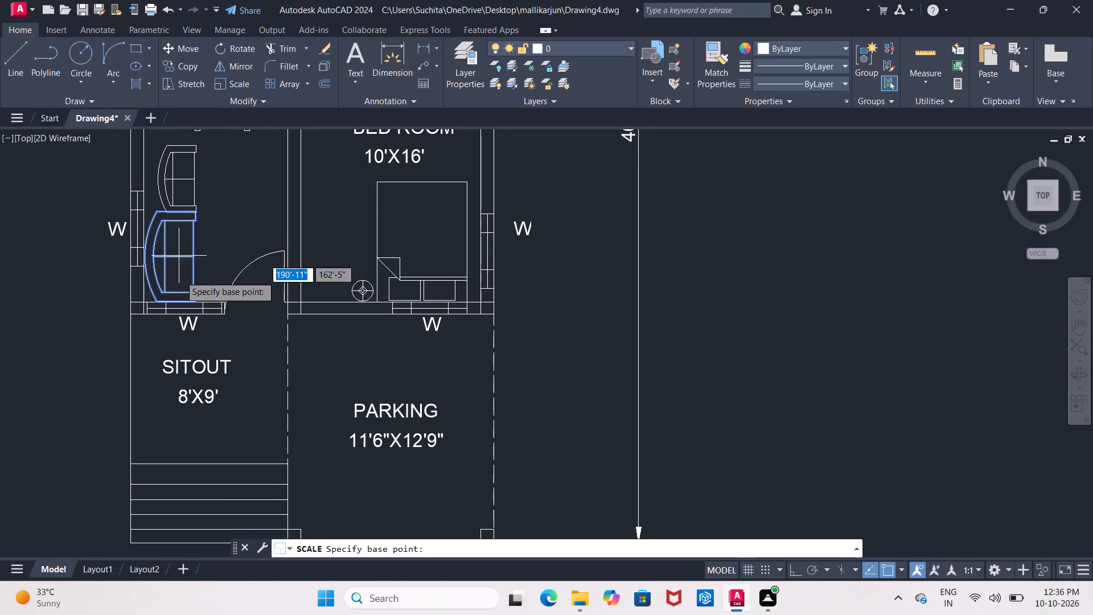
{"action": "left_click", "coordinate": [196, 304]}
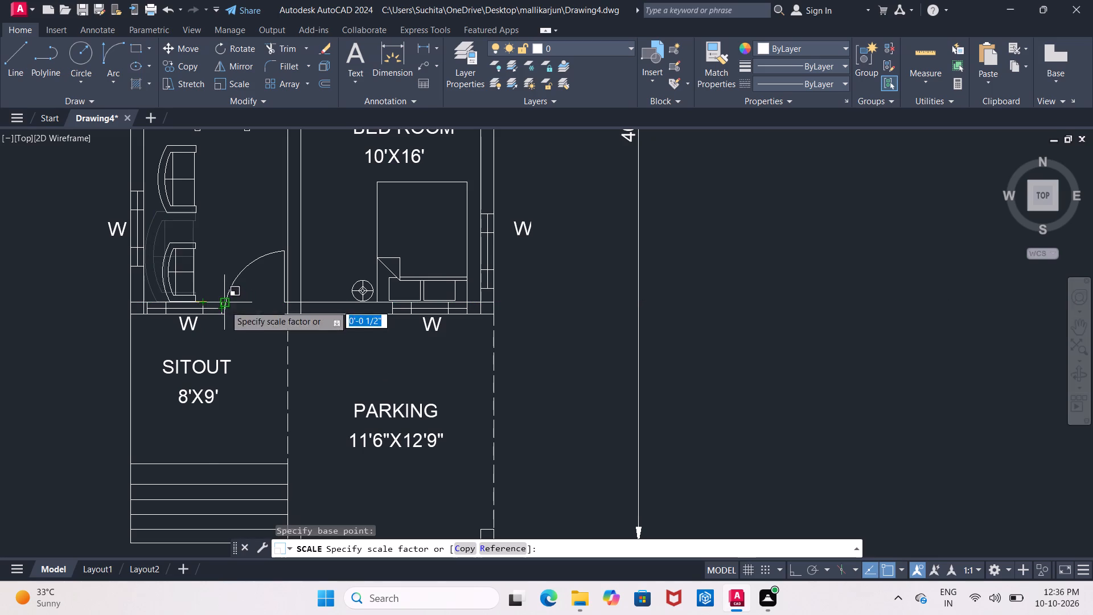
{"action": "left_click", "coordinate": [228, 308]}
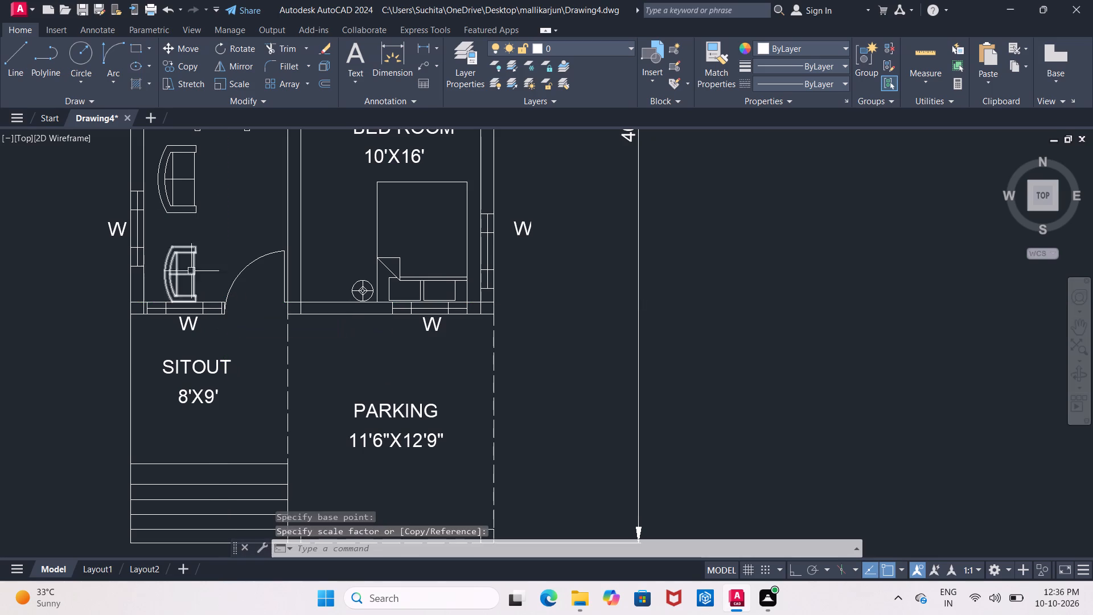
Move the newly reduced sofa about 1'-0" toward the other wall sofa.
{"action": "left_click", "coordinate": [190, 248]}
{"action": "left_click", "coordinate": [175, 47]}
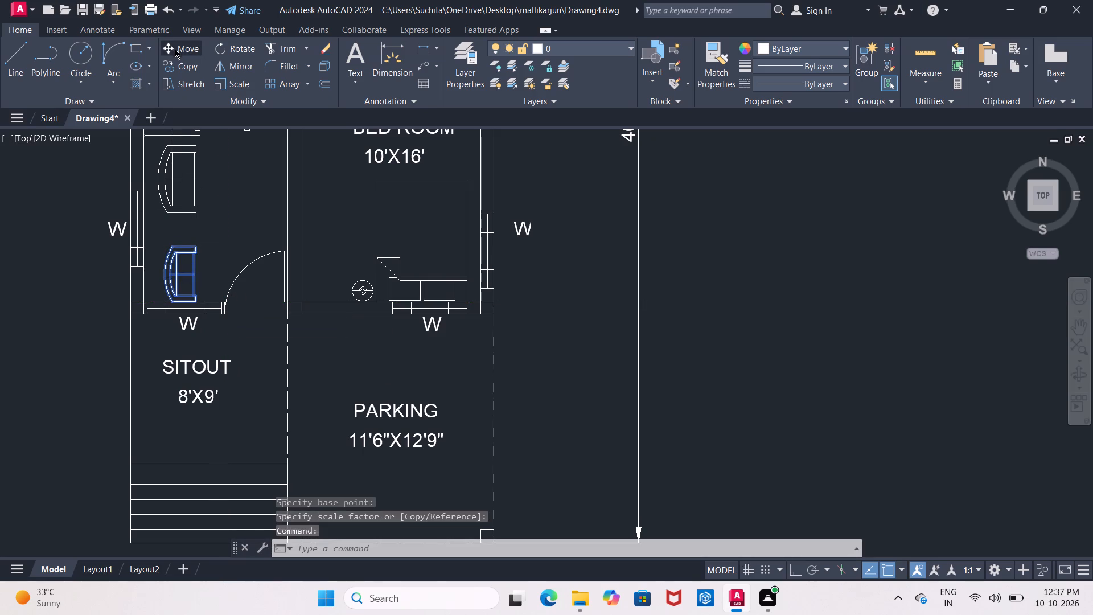
{"action": "left_click", "coordinate": [187, 244]}
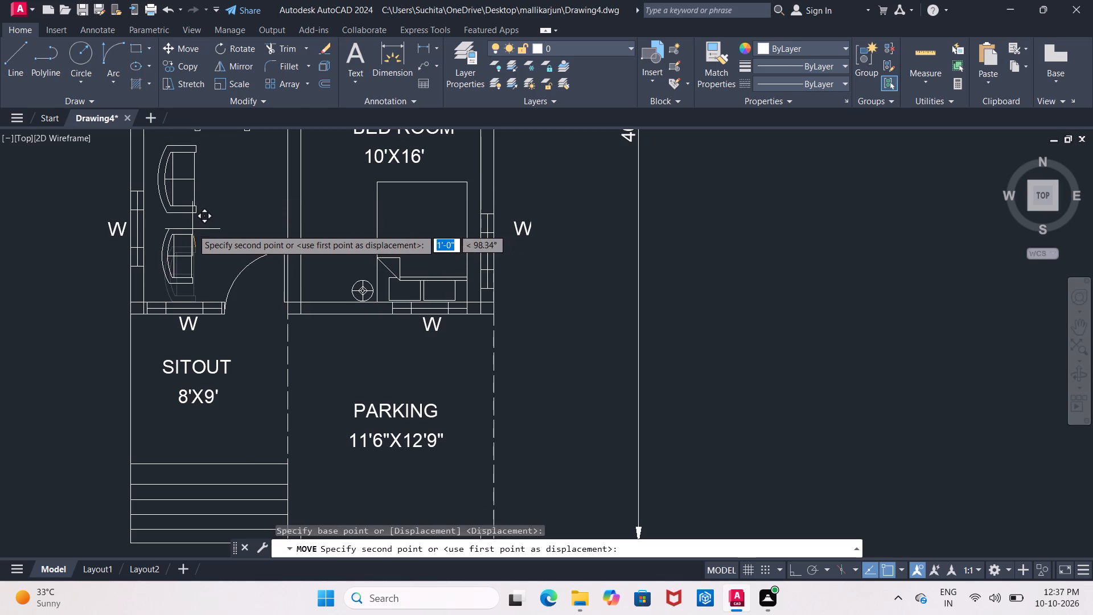
{"action": "left_click", "coordinate": [193, 229]}
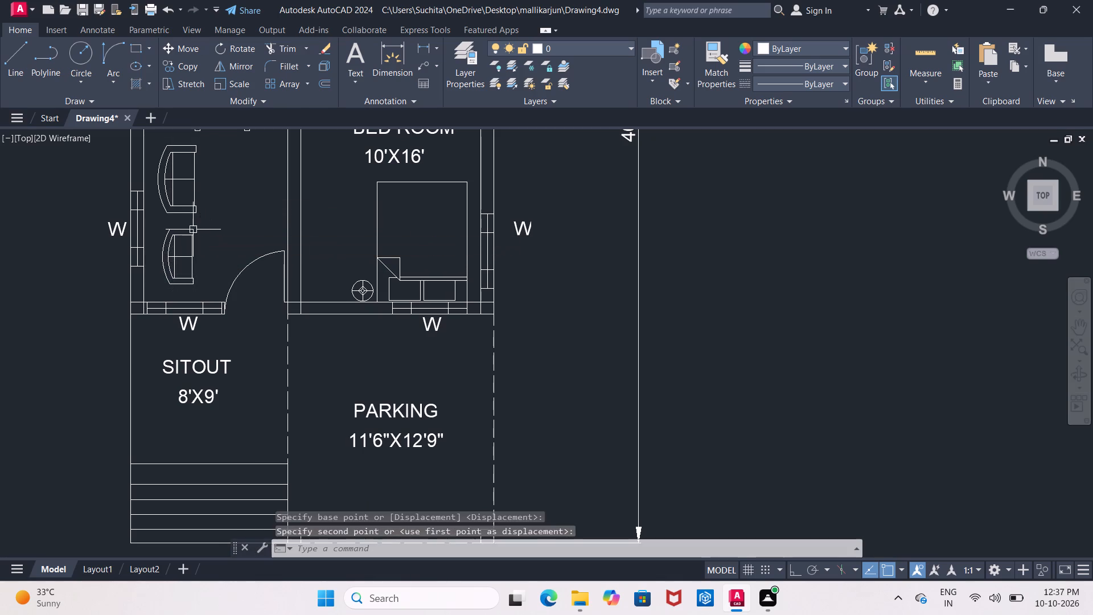
Enlarge the sofa nearer the SITOUT slightly, scaling it about a point on its seat's centre line, to match the other wall sofa.
{"action": "left_click", "coordinate": [190, 229]}
{"action": "left_click", "coordinate": [226, 81]}
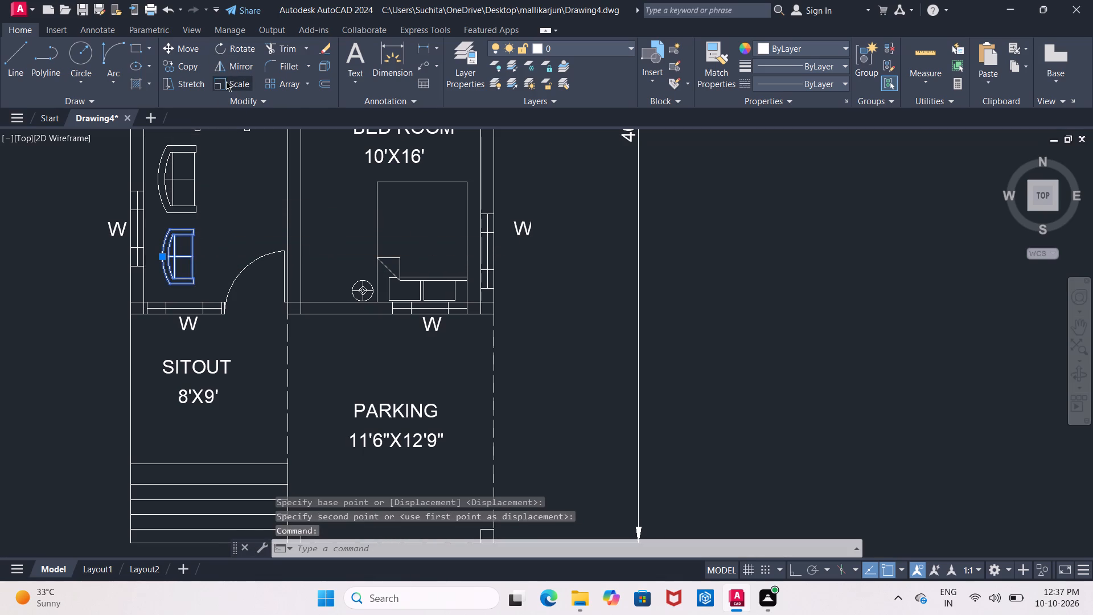
{"action": "left_click", "coordinate": [179, 256]}
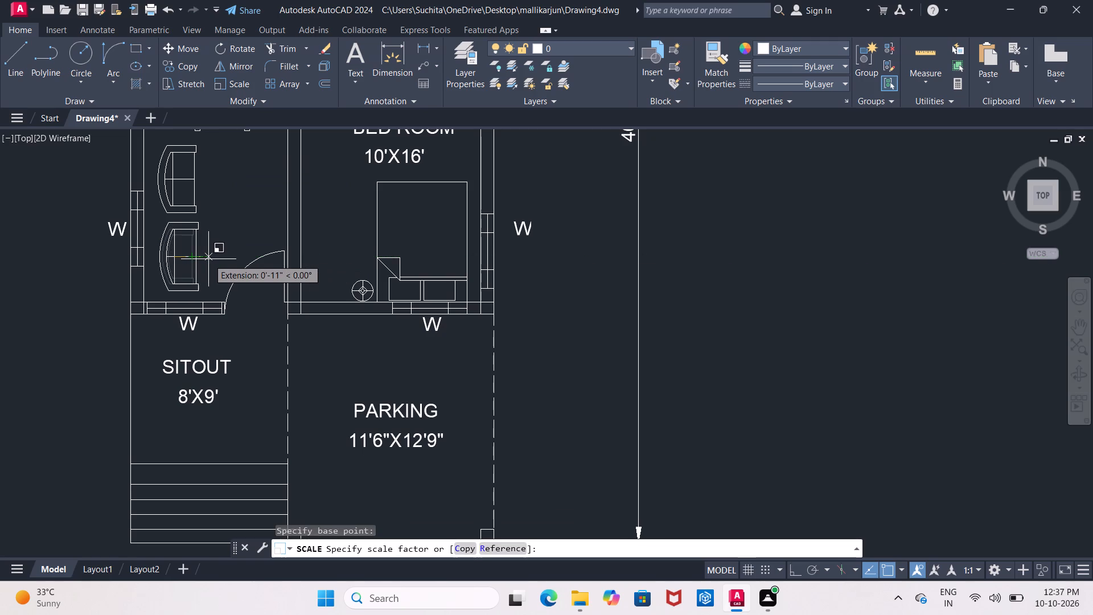
{"action": "left_click", "coordinate": [208, 259]}
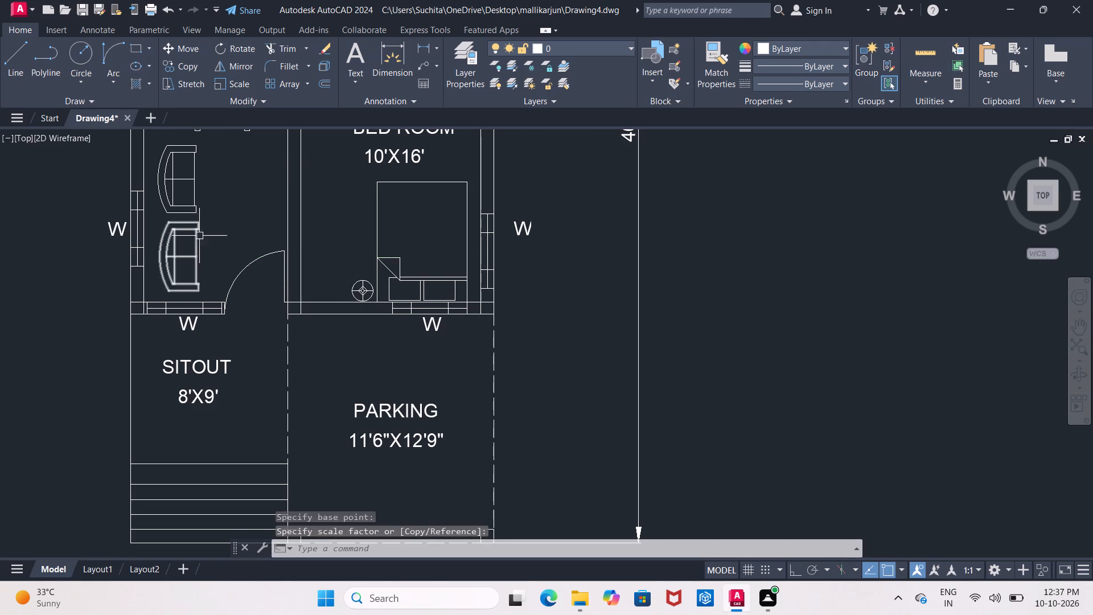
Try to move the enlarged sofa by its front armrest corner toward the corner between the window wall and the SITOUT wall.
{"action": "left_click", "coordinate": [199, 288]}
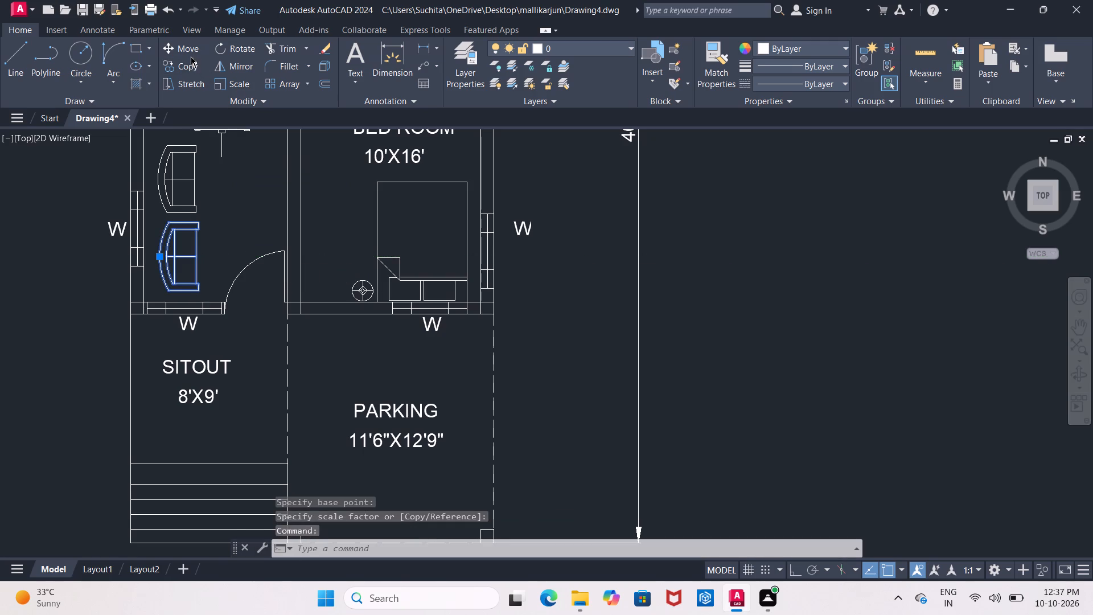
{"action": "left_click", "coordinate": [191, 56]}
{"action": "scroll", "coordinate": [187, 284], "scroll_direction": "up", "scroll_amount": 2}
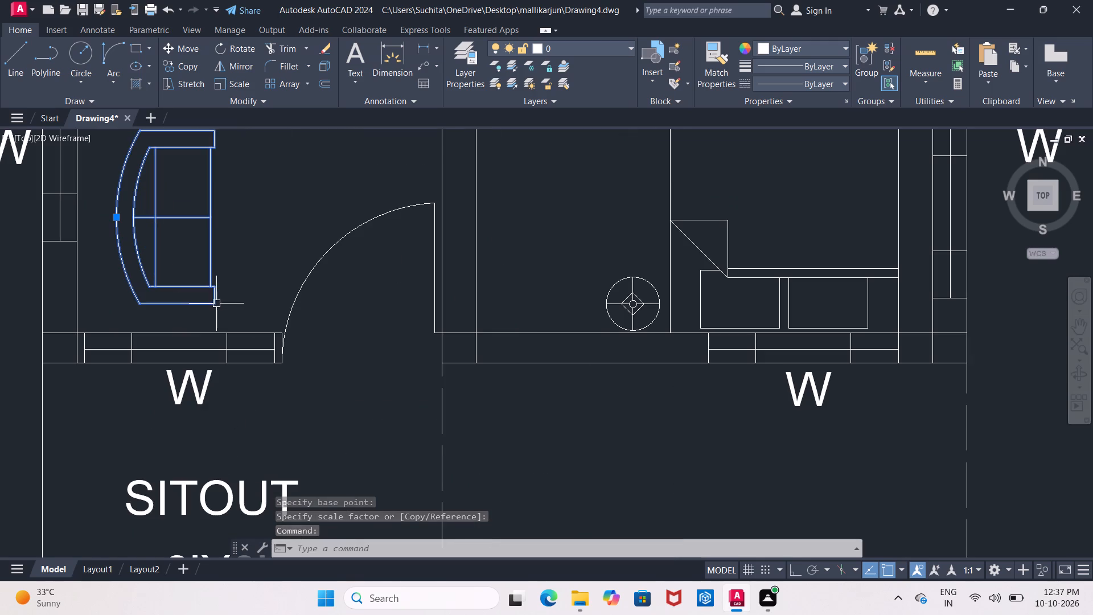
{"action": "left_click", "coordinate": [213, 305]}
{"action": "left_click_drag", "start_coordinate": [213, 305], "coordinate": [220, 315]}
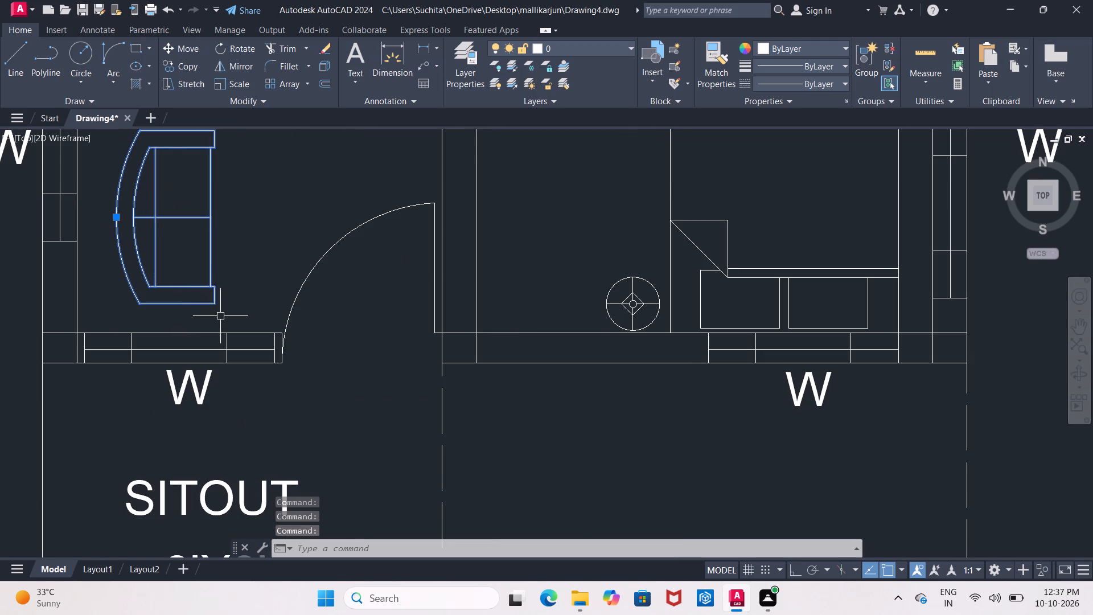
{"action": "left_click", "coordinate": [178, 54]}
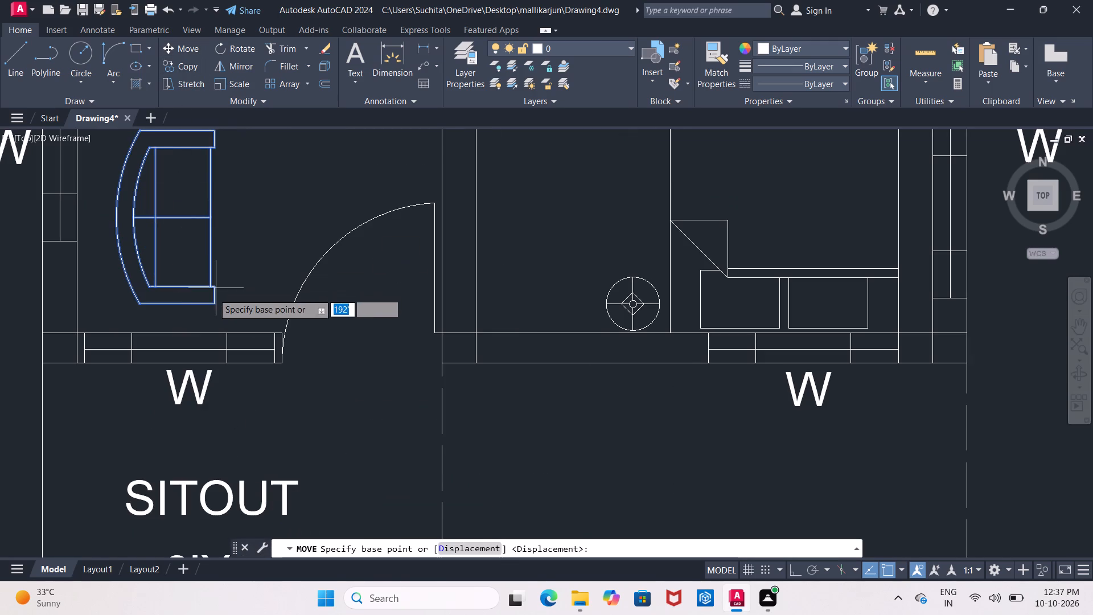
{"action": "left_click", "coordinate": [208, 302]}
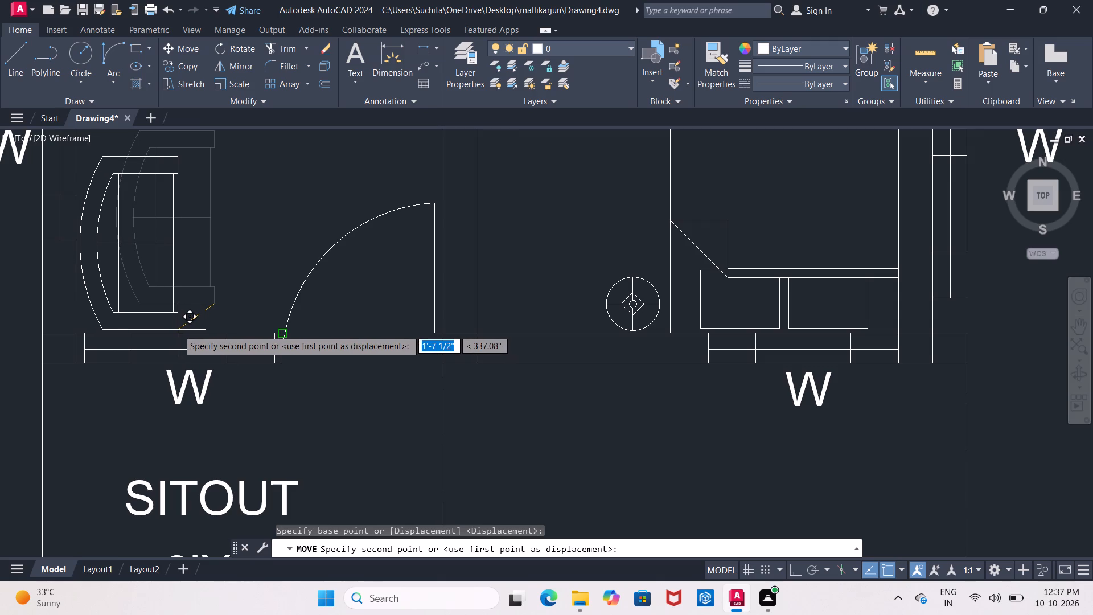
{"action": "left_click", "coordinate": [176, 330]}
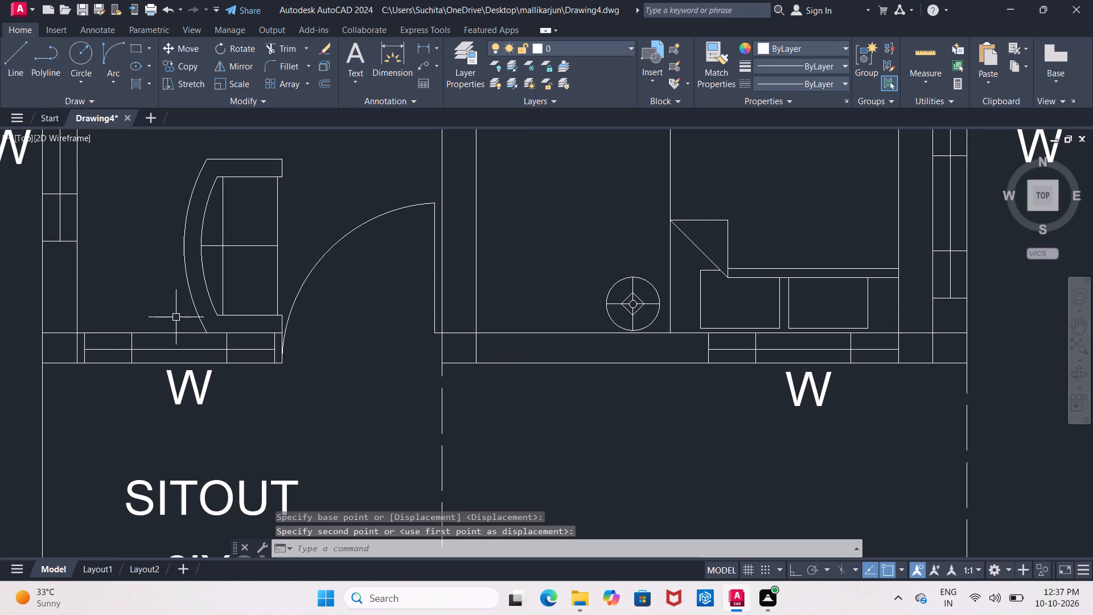
Move the sofa by its rear corner back to the HALL's window wall, directly against the armrest of the other wall sofa.
{"action": "left_click", "coordinate": [219, 159]}
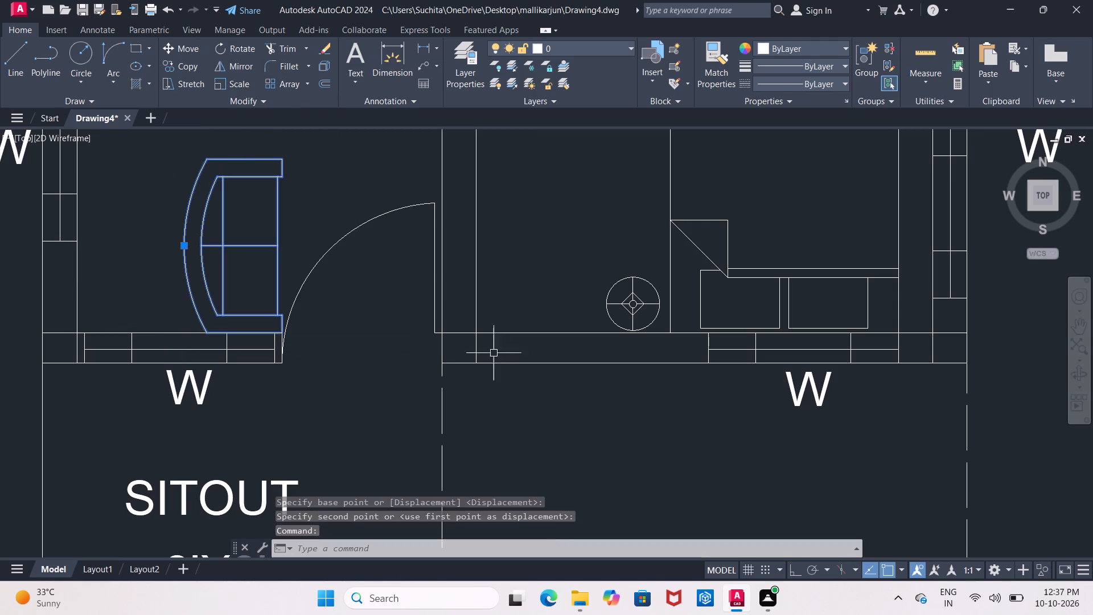
{"action": "left_click", "coordinate": [195, 51]}
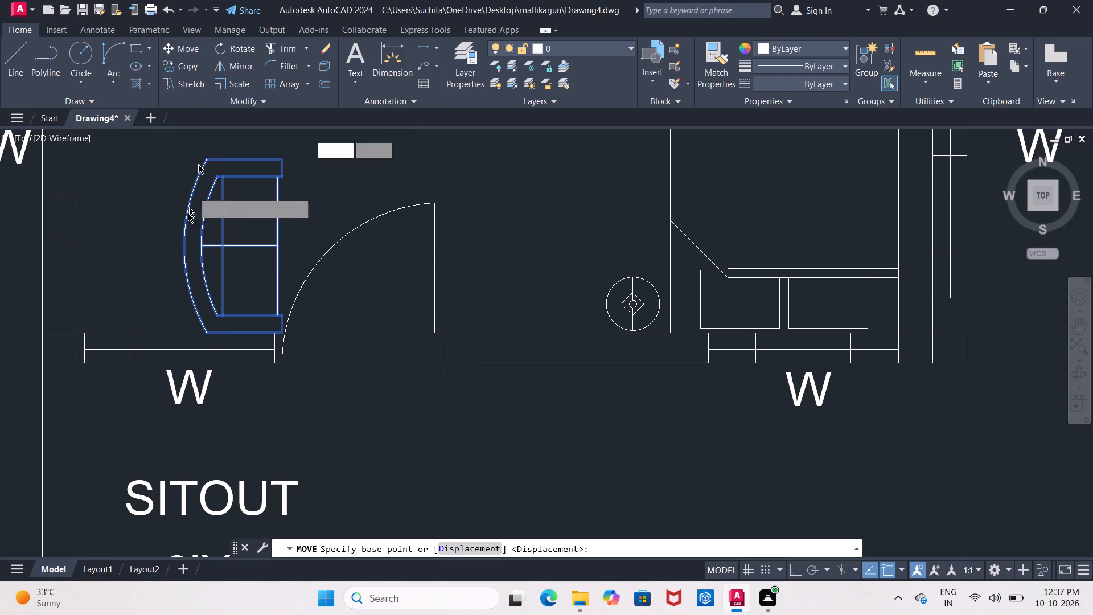
{"action": "left_click", "coordinate": [180, 248]}
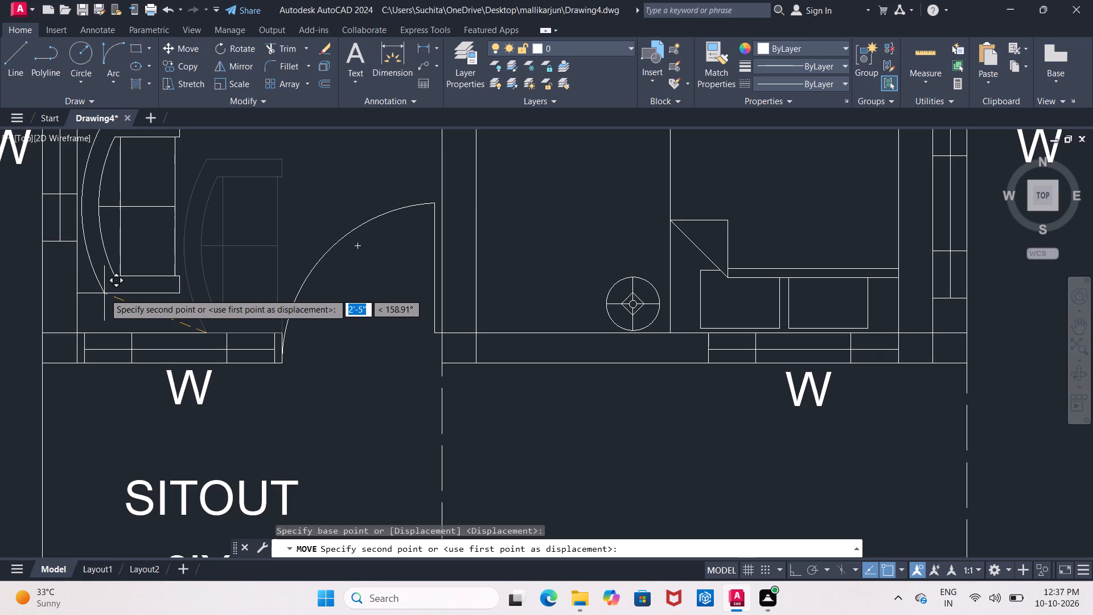
{"action": "left_click", "coordinate": [103, 279]}
Move the wall sofa nearer the HALL label by its front armrest corner onto the neighbouring wall sofa's front armrest corner.
{"action": "scroll", "coordinate": [112, 284], "scroll_direction": "down", "scroll_amount": 2}
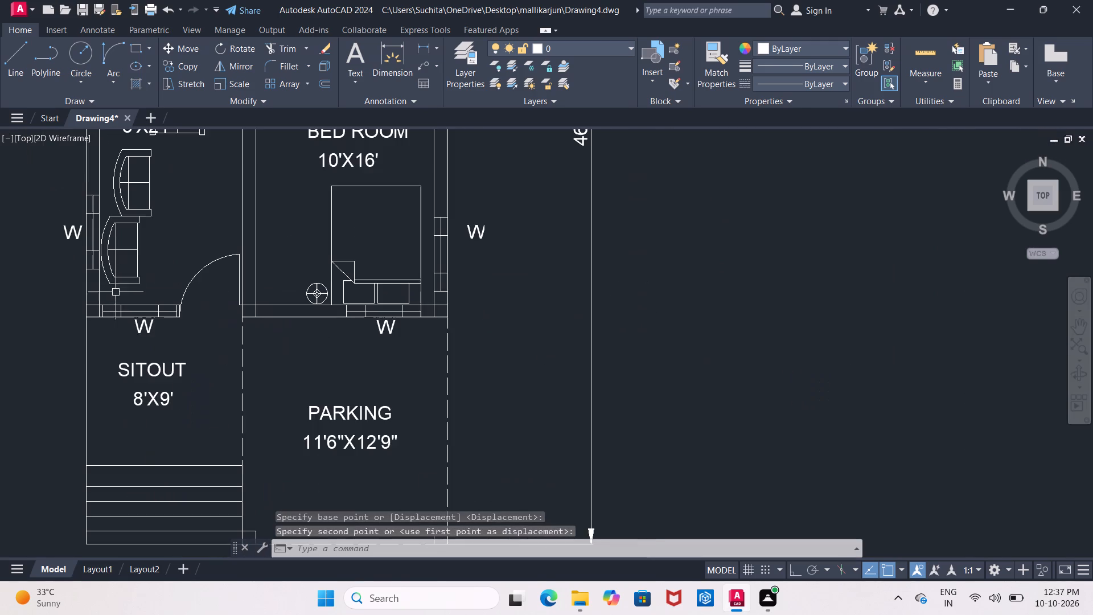
{"action": "middle_click_drag", "start_coordinate": [146, 244], "coordinate": [149, 289]}
{"action": "middle_click_drag", "start_coordinate": [137, 224], "coordinate": [122, 280]}
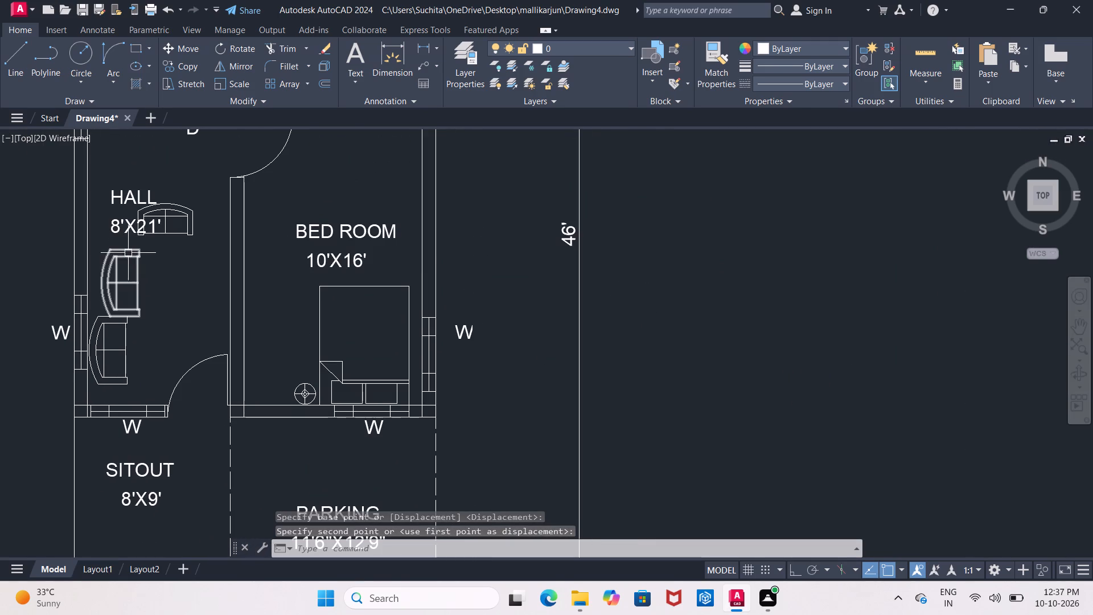
{"action": "left_click", "coordinate": [127, 251]}
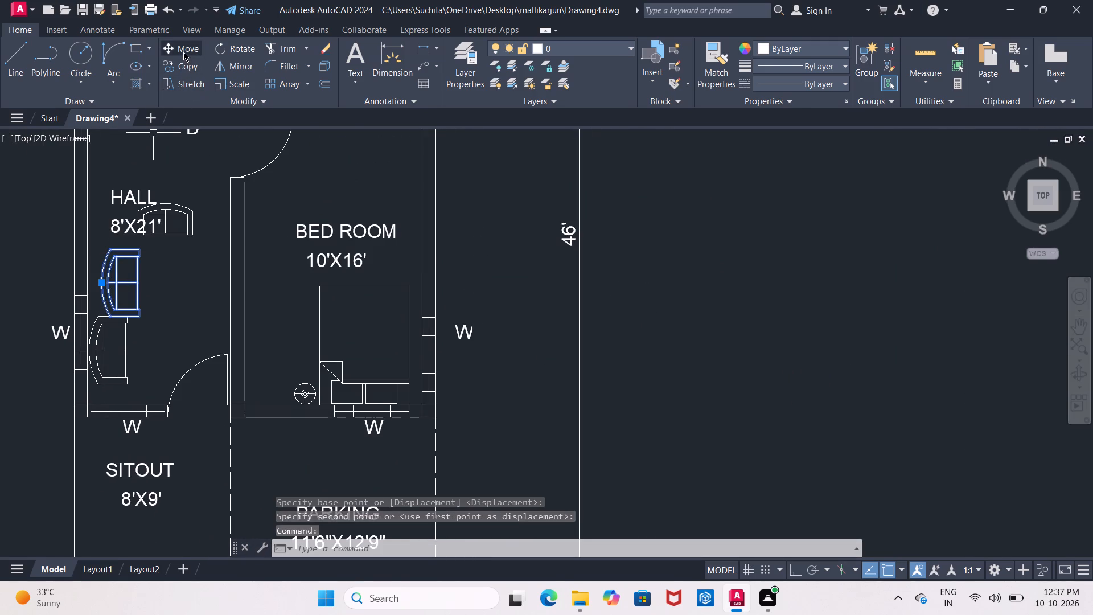
{"action": "left_click", "coordinate": [183, 52]}
{"action": "scroll", "coordinate": [81, 275], "scroll_direction": "up", "scroll_amount": 2}
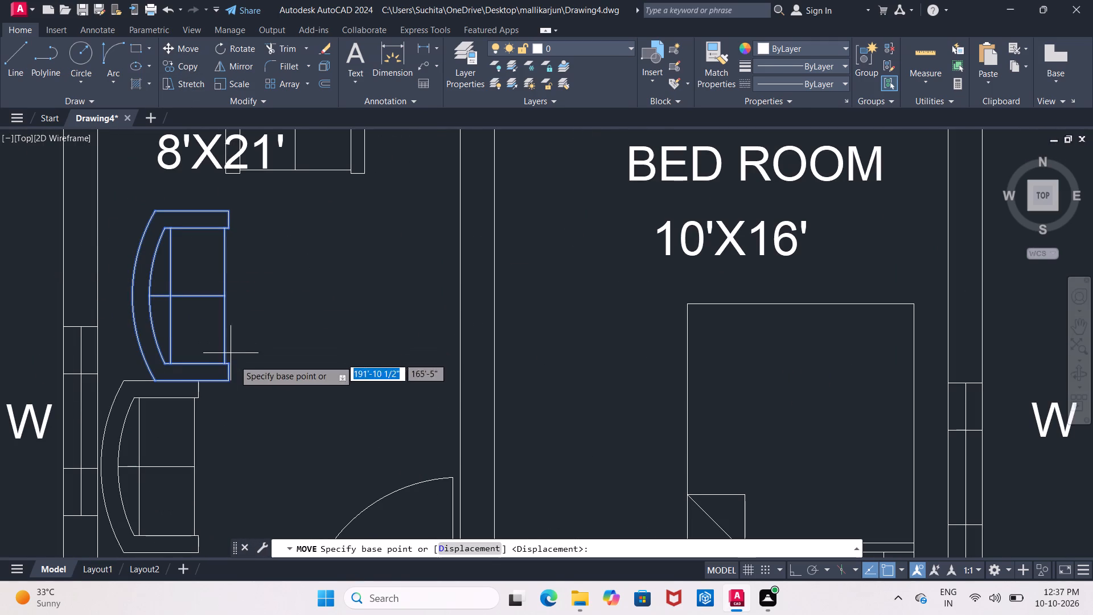
{"action": "left_click", "coordinate": [231, 385]}
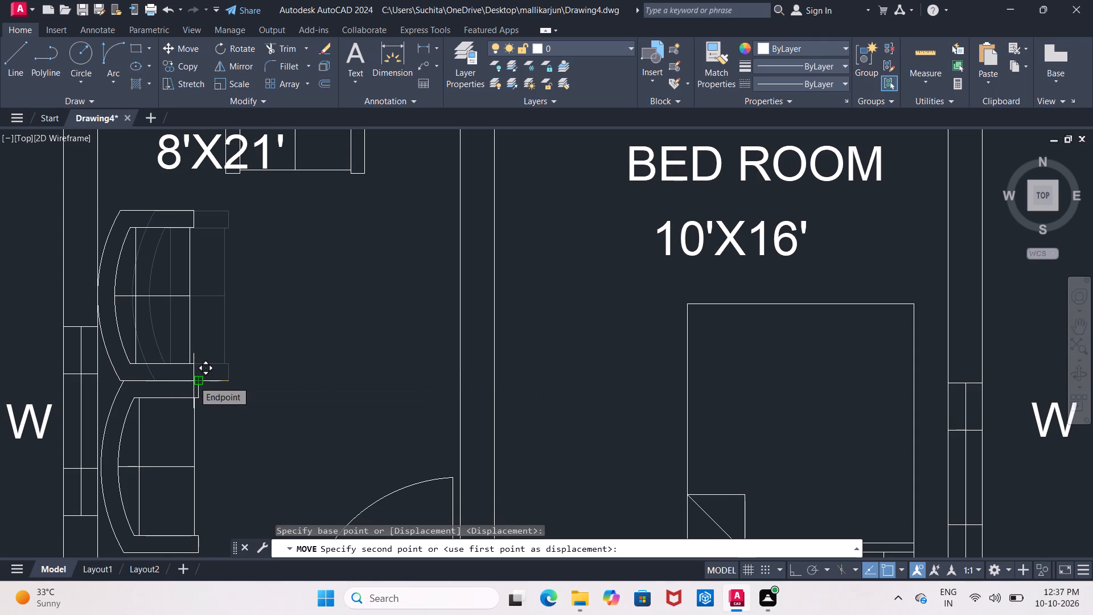
{"action": "left_click", "coordinate": [202, 380]}
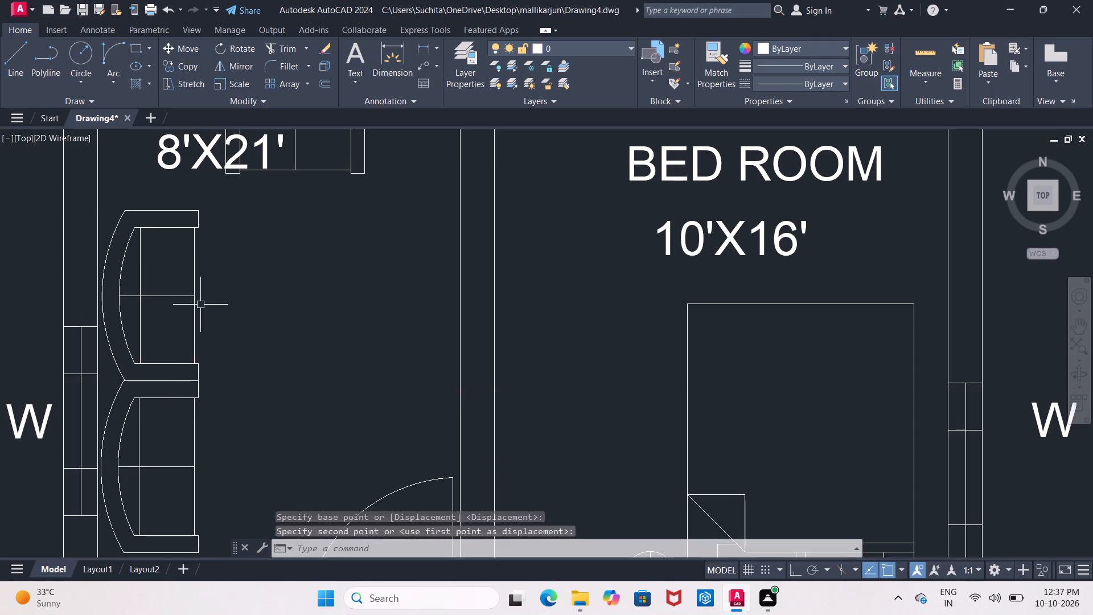
Move the rotated sofa beside the HALL label so its front armrest corner meets the inner front armrest corner of the nearer wall sofa.
{"action": "middle_click_drag", "start_coordinate": [200, 305], "coordinate": [178, 419]}
{"action": "left_click", "coordinate": [226, 218]}
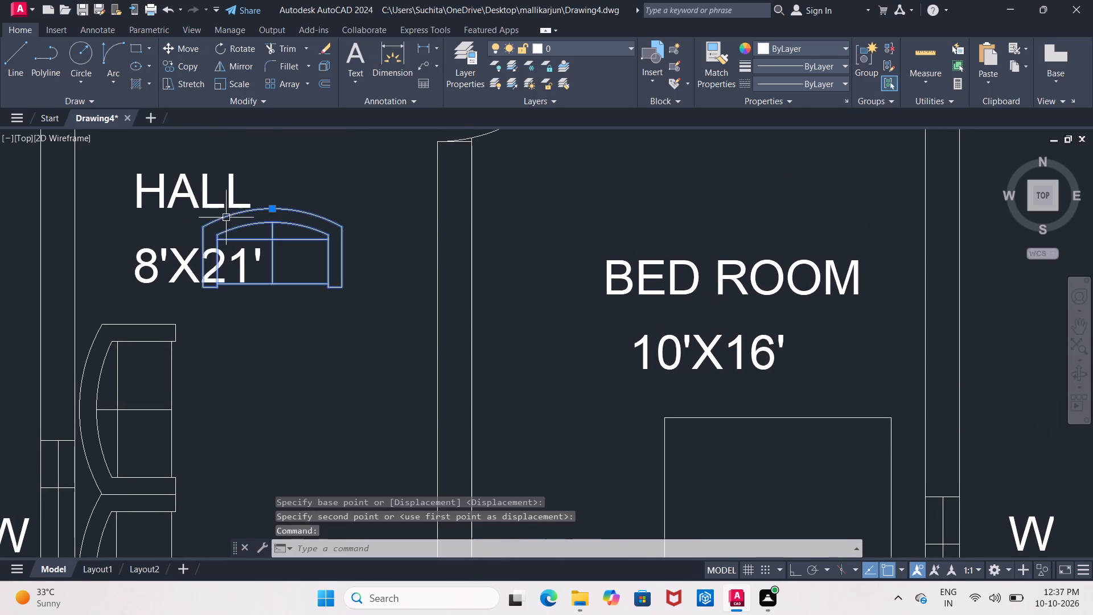
{"action": "left_click", "coordinate": [190, 47]}
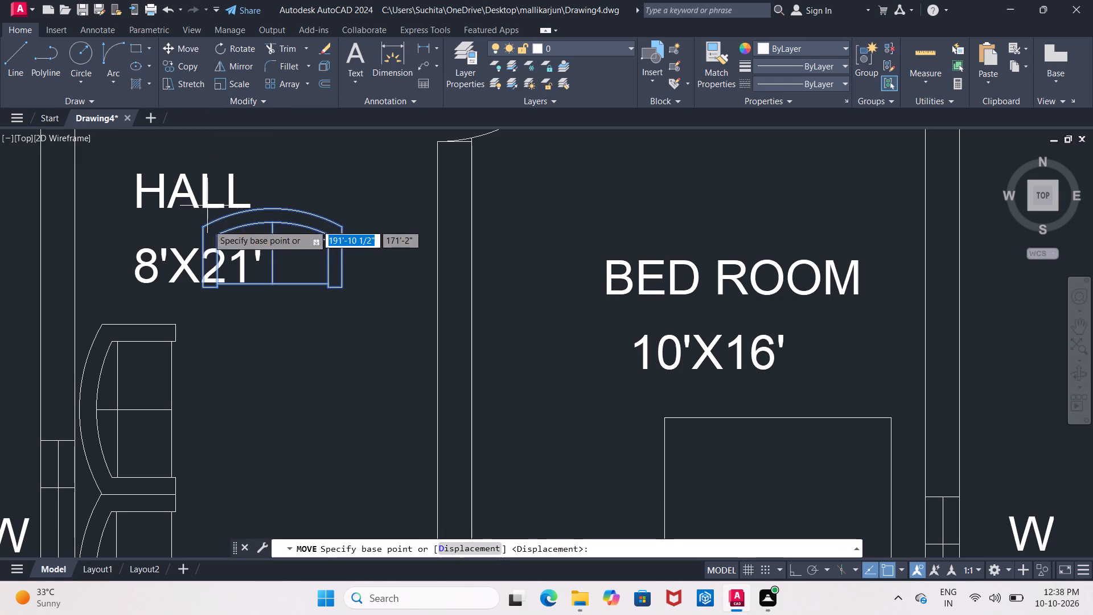
{"action": "left_click", "coordinate": [345, 292]}
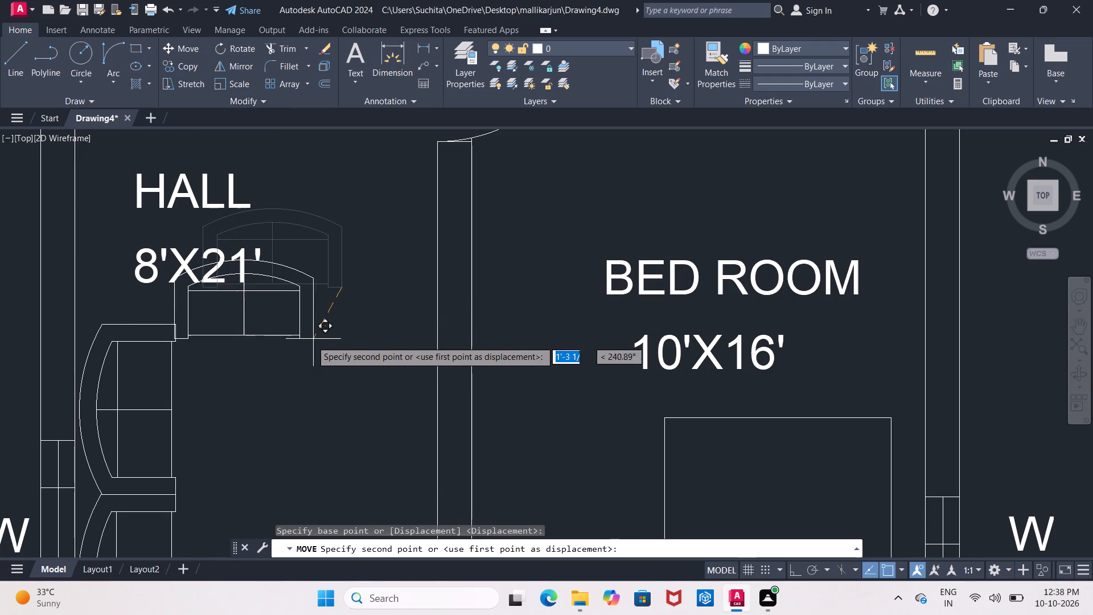
{"action": "left_click", "coordinate": [334, 342]}
{"action": "left_click", "coordinate": [204, 343]}
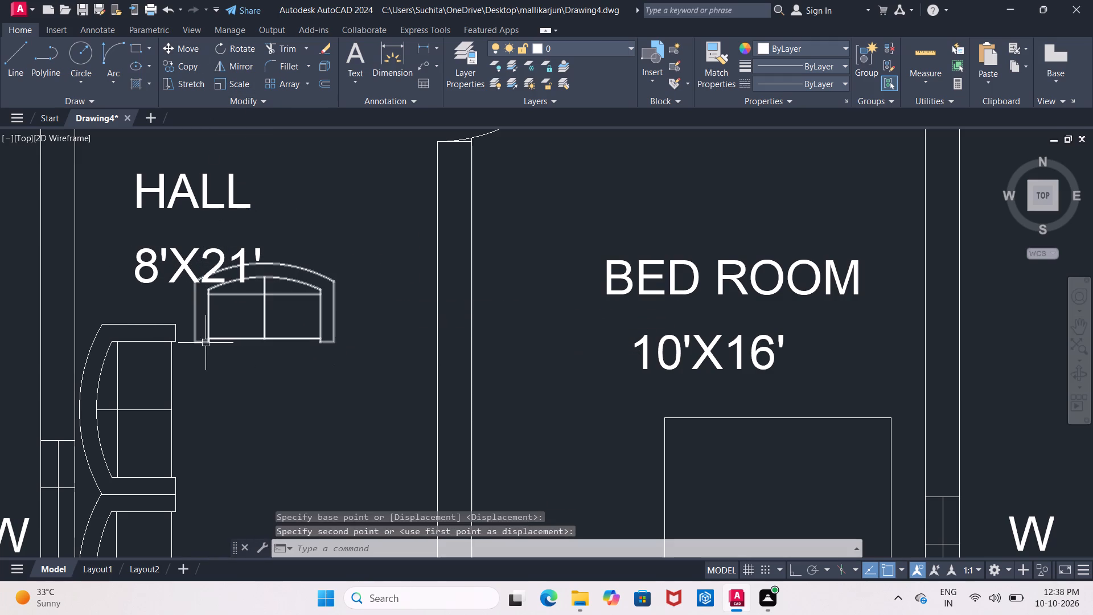
{"action": "left_click", "coordinate": [187, 54]}
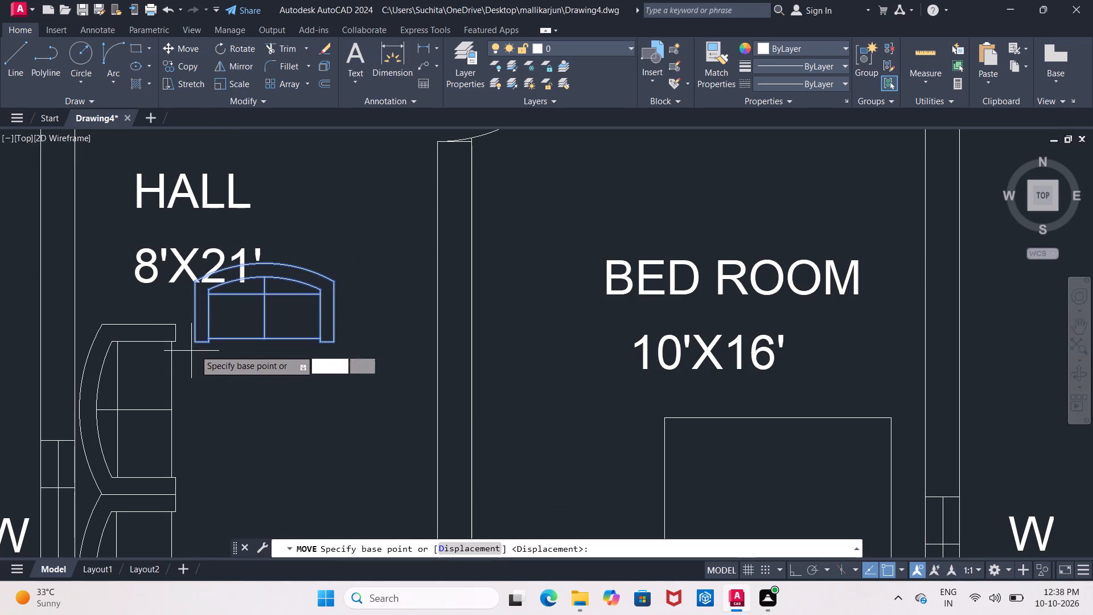
{"action": "left_click", "coordinate": [199, 345]}
{"action": "scroll", "coordinate": [186, 345], "scroll_direction": "up", "scroll_amount": 3}
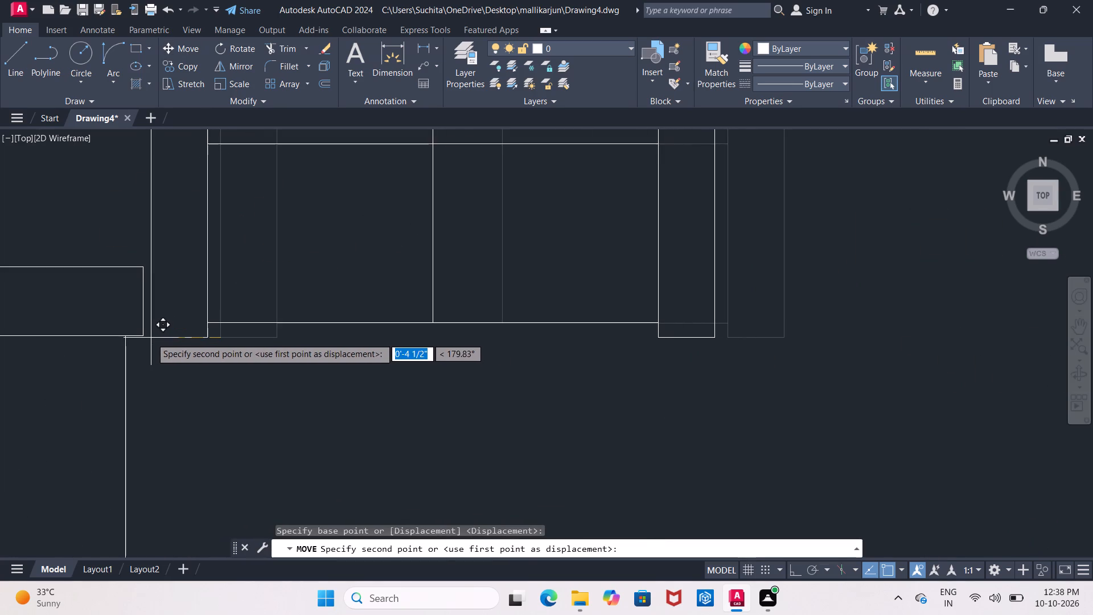
{"action": "left_click", "coordinate": [145, 335]}
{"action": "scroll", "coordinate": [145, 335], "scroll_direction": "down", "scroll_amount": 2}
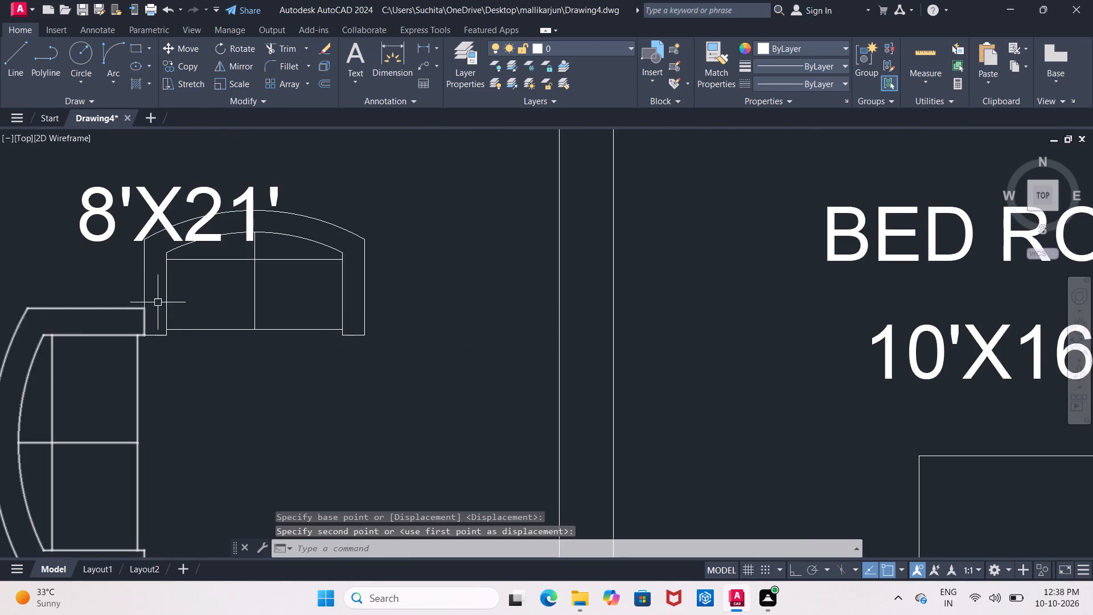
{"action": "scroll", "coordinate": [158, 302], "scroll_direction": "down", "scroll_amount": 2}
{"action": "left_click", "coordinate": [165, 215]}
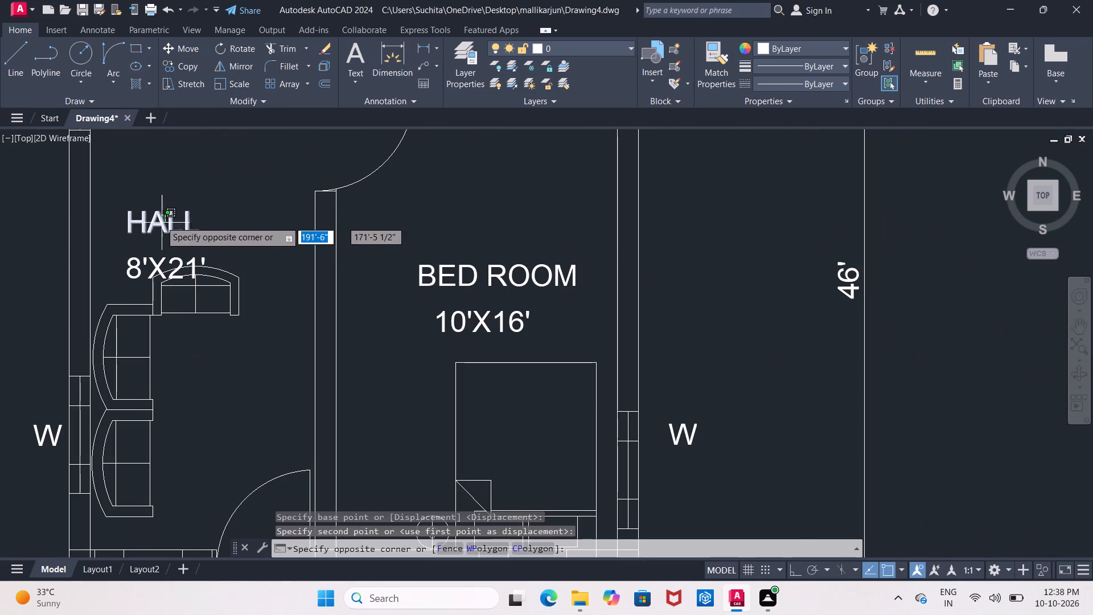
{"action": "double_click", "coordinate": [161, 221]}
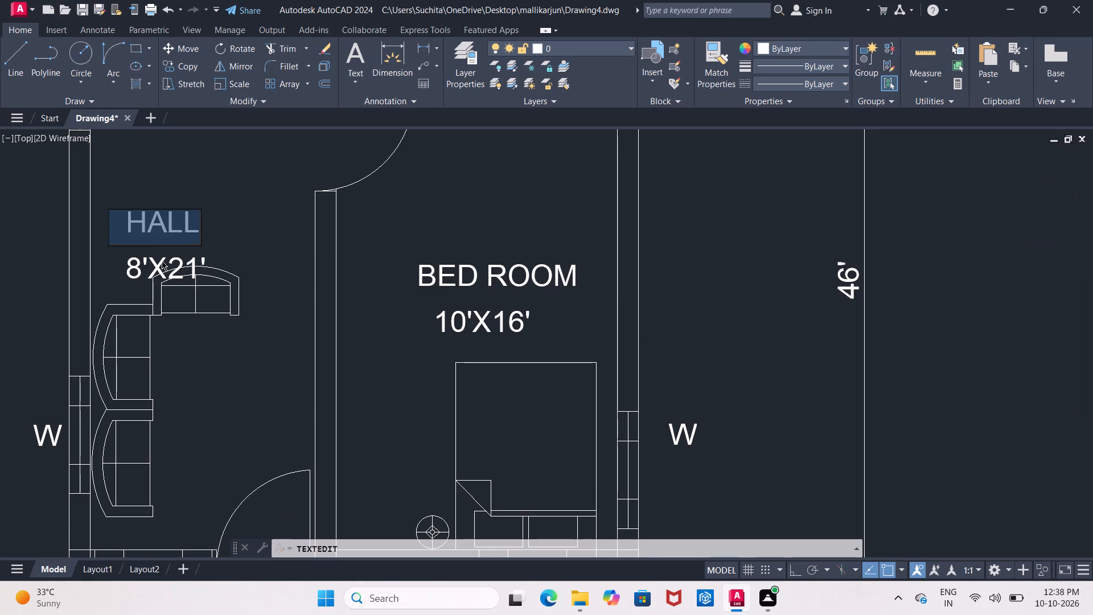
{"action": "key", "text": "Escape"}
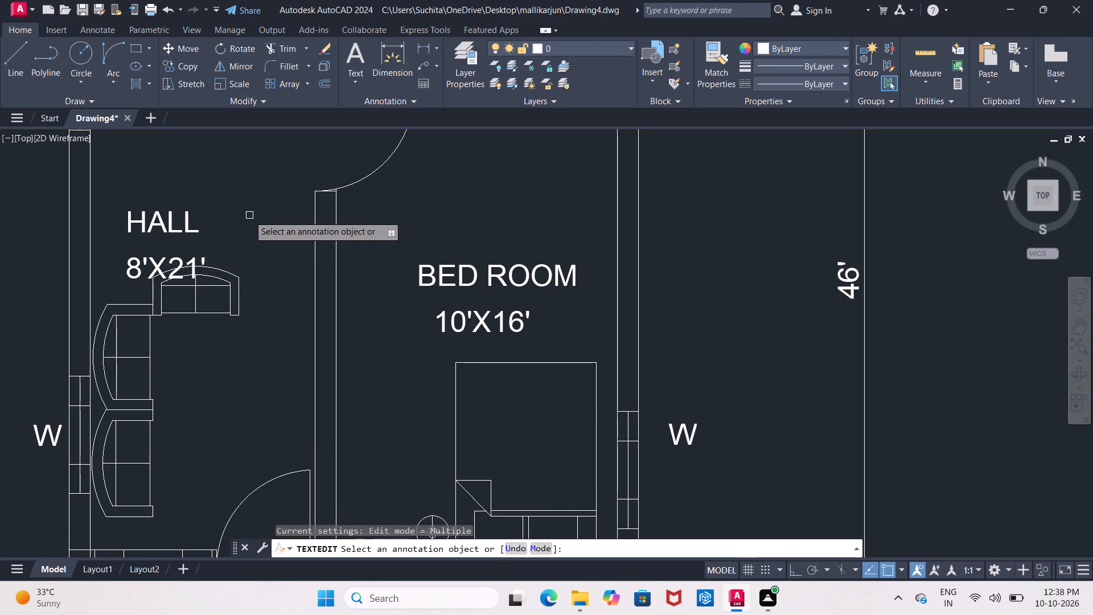
Move the HALL and 8'X21' labels together clear of the rotated sofa, to open floor nearer the bedroom door.
{"action": "key", "text": "Escape"}
{"action": "left_click", "coordinate": [185, 223]}
{"action": "left_click", "coordinate": [142, 257]}
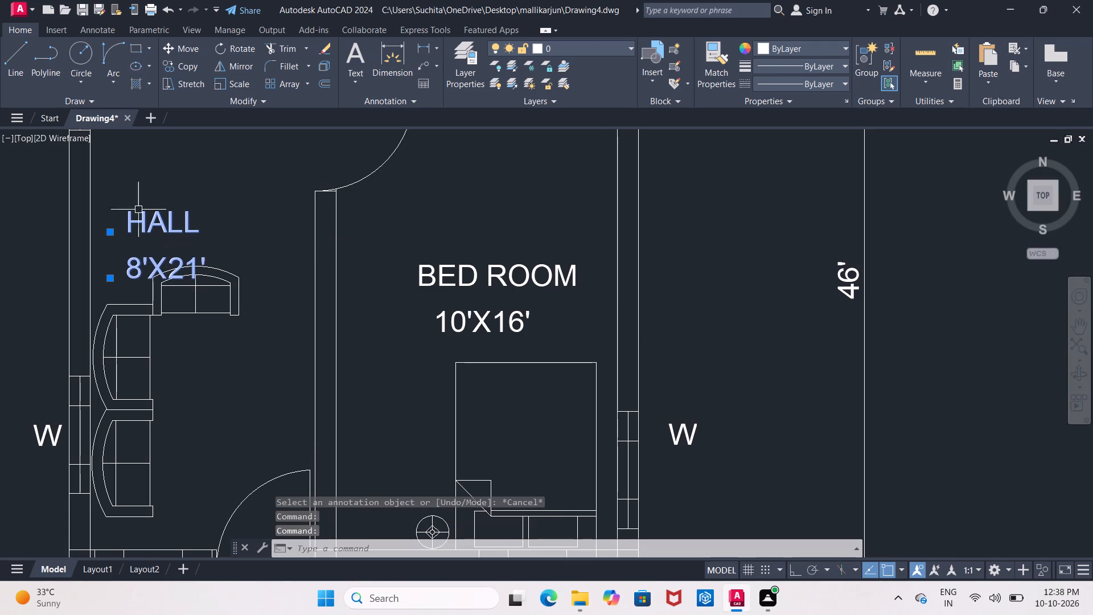
{"action": "left_click", "coordinate": [179, 52]}
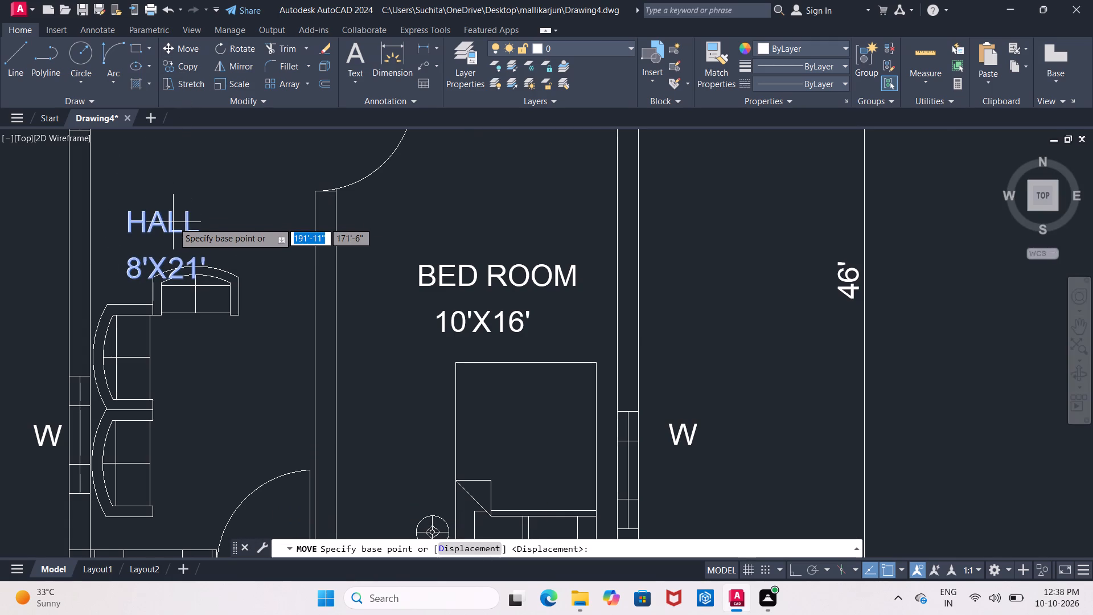
{"action": "scroll", "coordinate": [173, 222], "scroll_direction": "down", "scroll_amount": 2}
{"action": "left_click", "coordinate": [173, 223]}
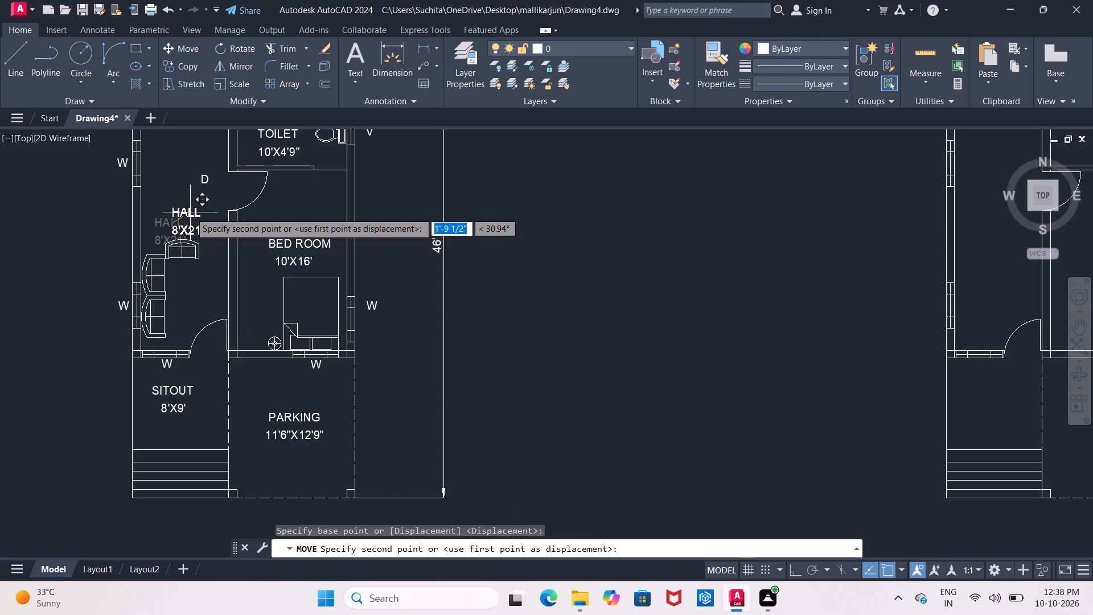
{"action": "left_click", "coordinate": [191, 212]}
Copy the AO label from beside the kitchen to the opening between the staircase and the TOILET wall.
{"action": "scroll", "coordinate": [191, 212], "scroll_direction": "down", "scroll_amount": 1}
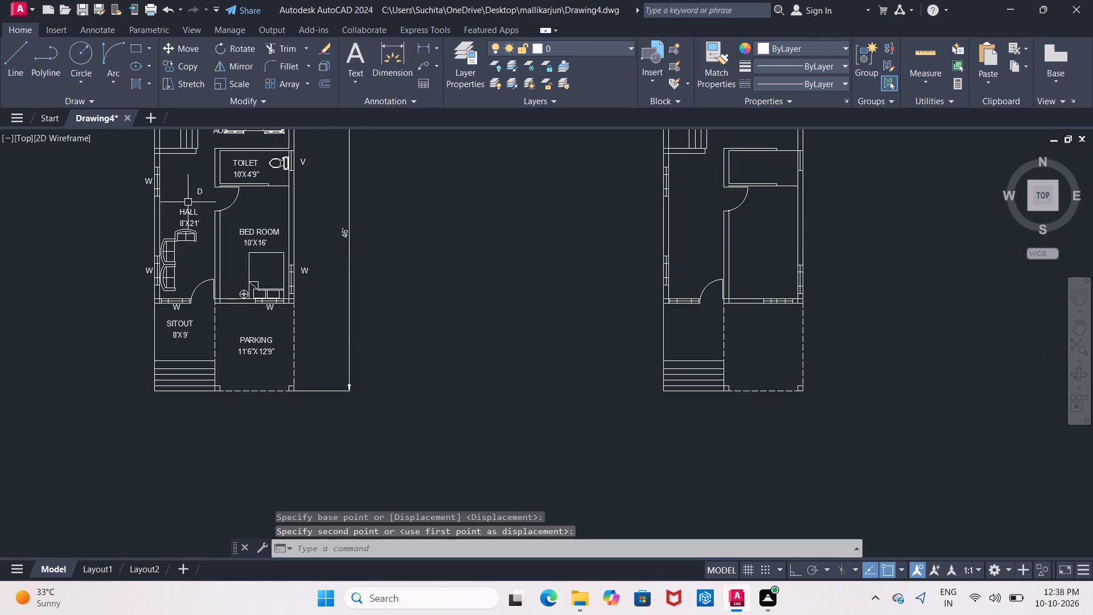
{"action": "middle_click_drag", "start_coordinate": [190, 187], "coordinate": [143, 266]}
{"action": "scroll", "coordinate": [163, 236], "scroll_direction": "up", "scroll_amount": 2}
{"action": "middle_click_drag", "start_coordinate": [163, 234], "coordinate": [139, 288]}
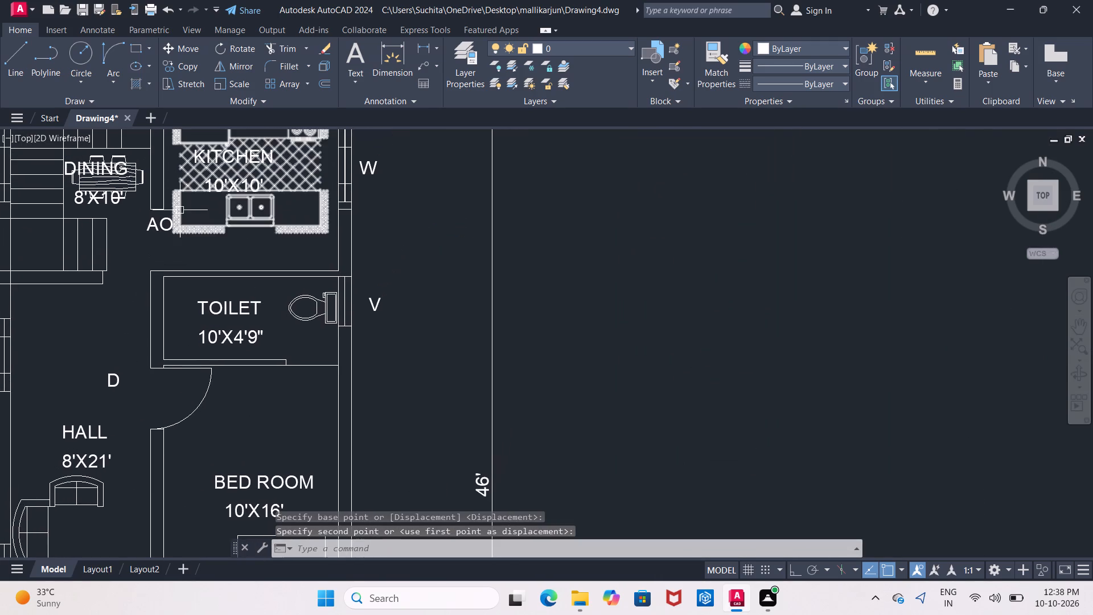
{"action": "left_click", "coordinate": [159, 223]}
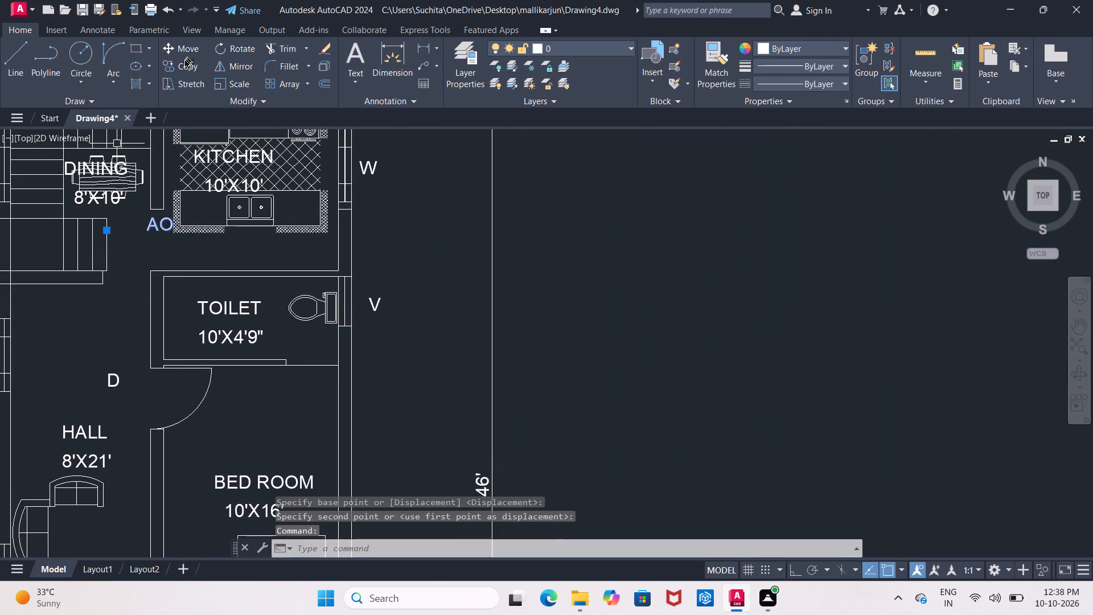
{"action": "left_click", "coordinate": [177, 65]}
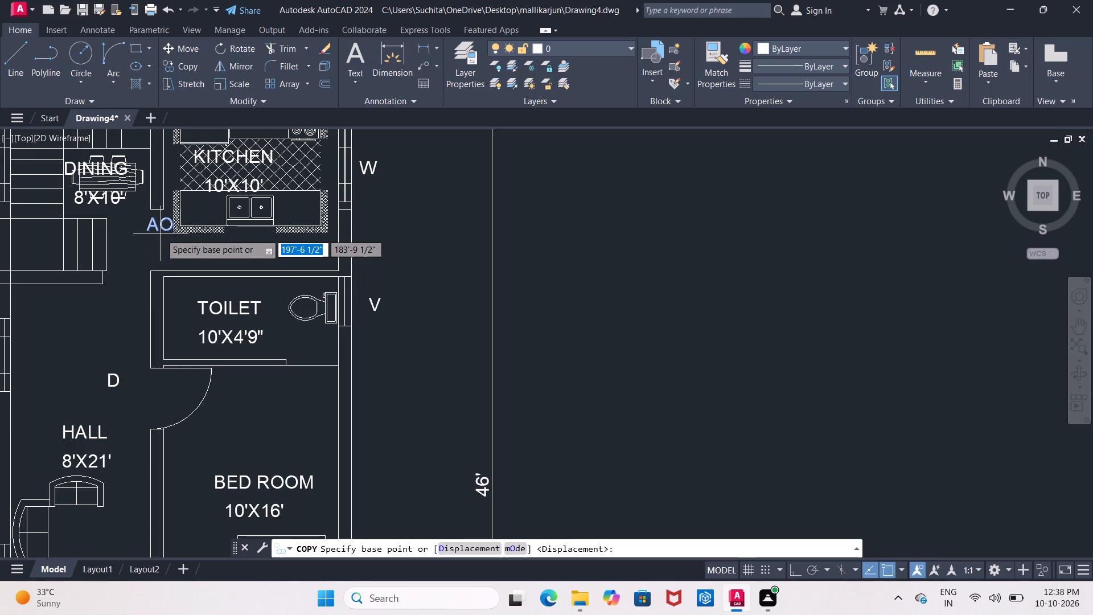
{"action": "left_click", "coordinate": [159, 229]}
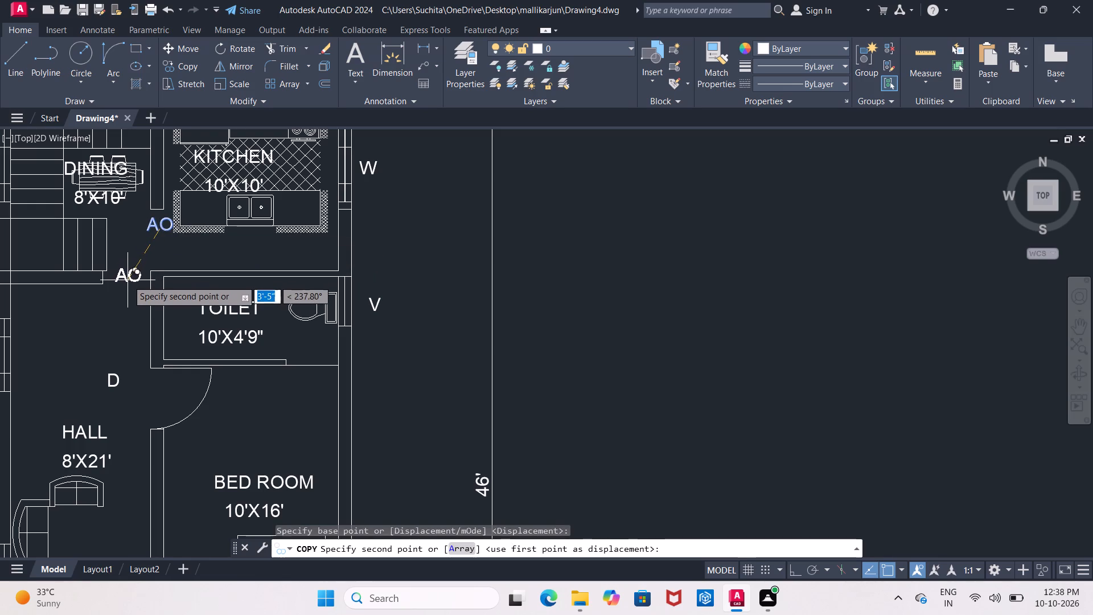
{"action": "left_click", "coordinate": [128, 281]}
{"action": "scroll", "coordinate": [128, 281], "scroll_direction": "down", "scroll_amount": 1}
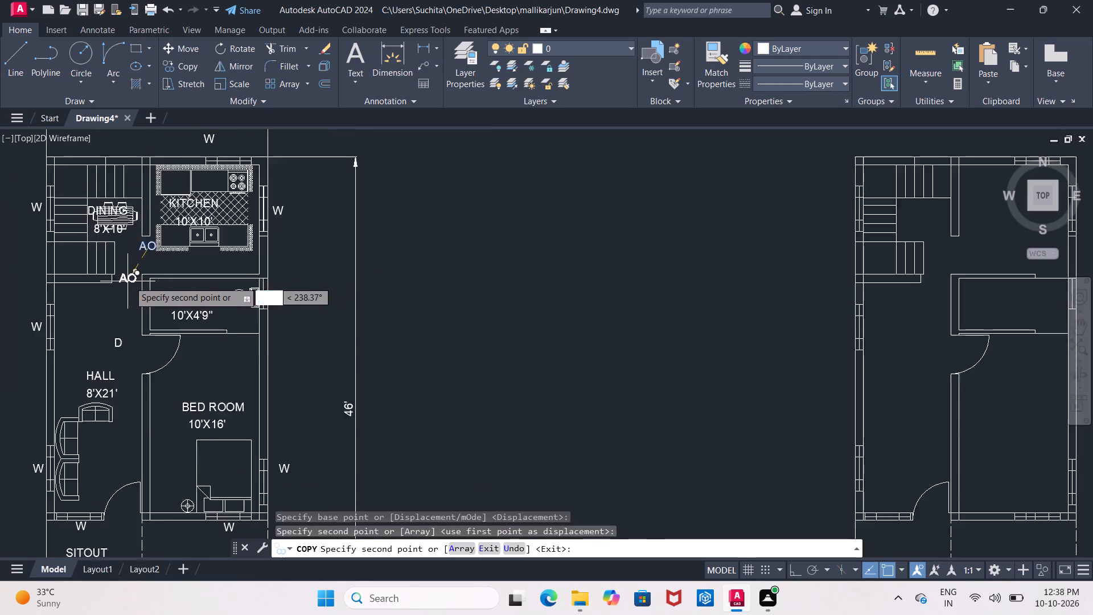
{"action": "scroll", "coordinate": [129, 281], "scroll_direction": "down", "scroll_amount": 1}
{"action": "key", "text": "Escape"}
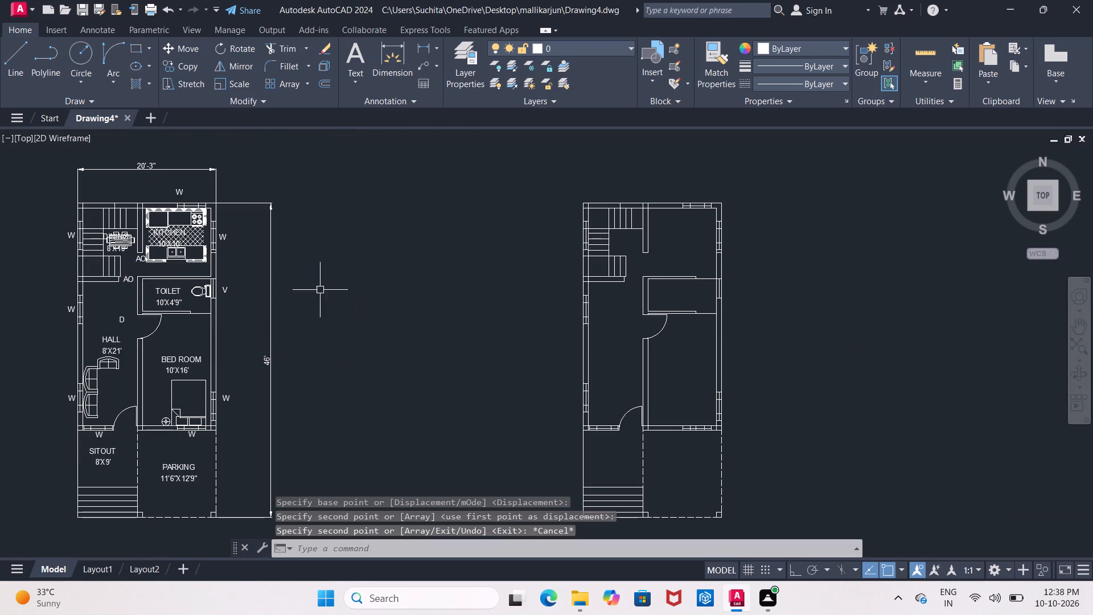
Open DesignCenter and display the blocks of the sample drawing Home - Space Planner.dwg.
{"action": "scroll", "coordinate": [327, 291], "scroll_direction": "down", "scroll_amount": 1}
{"action": "middle_click_drag", "start_coordinate": [336, 281], "coordinate": [270, 309]}
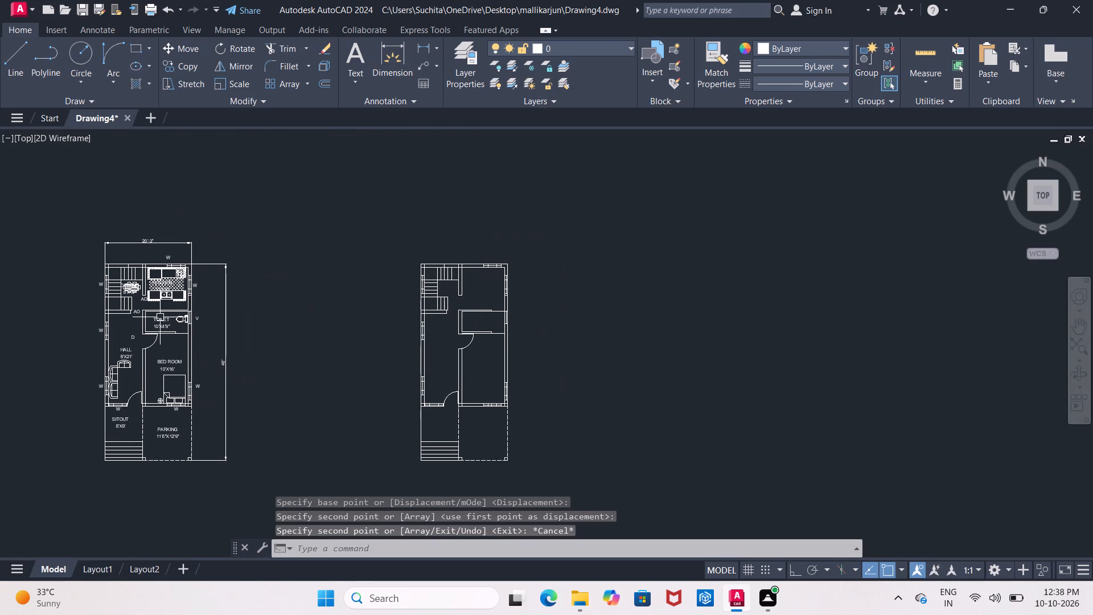
{"action": "key", "text": "d"}
{"action": "key", "text": "c"}
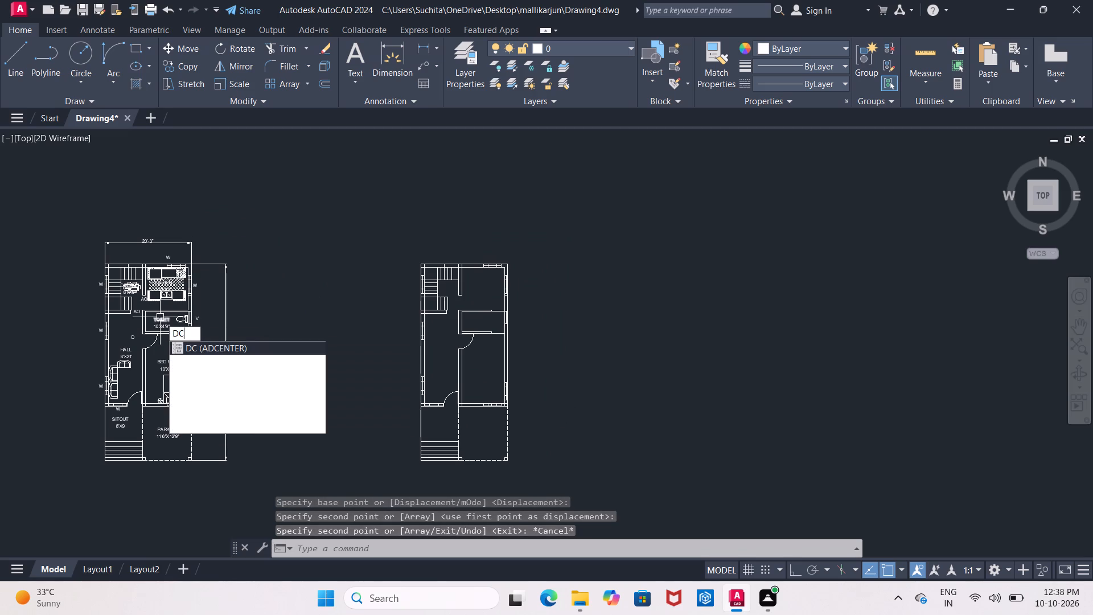
{"action": "key", "text": "Return"}
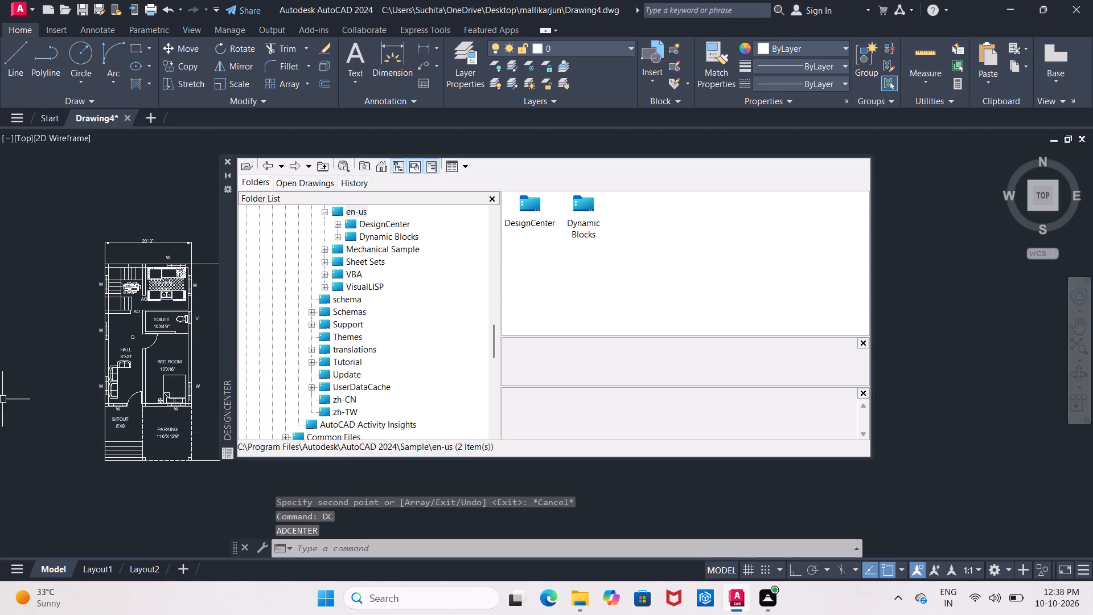
{"action": "double_click", "coordinate": [537, 206]}
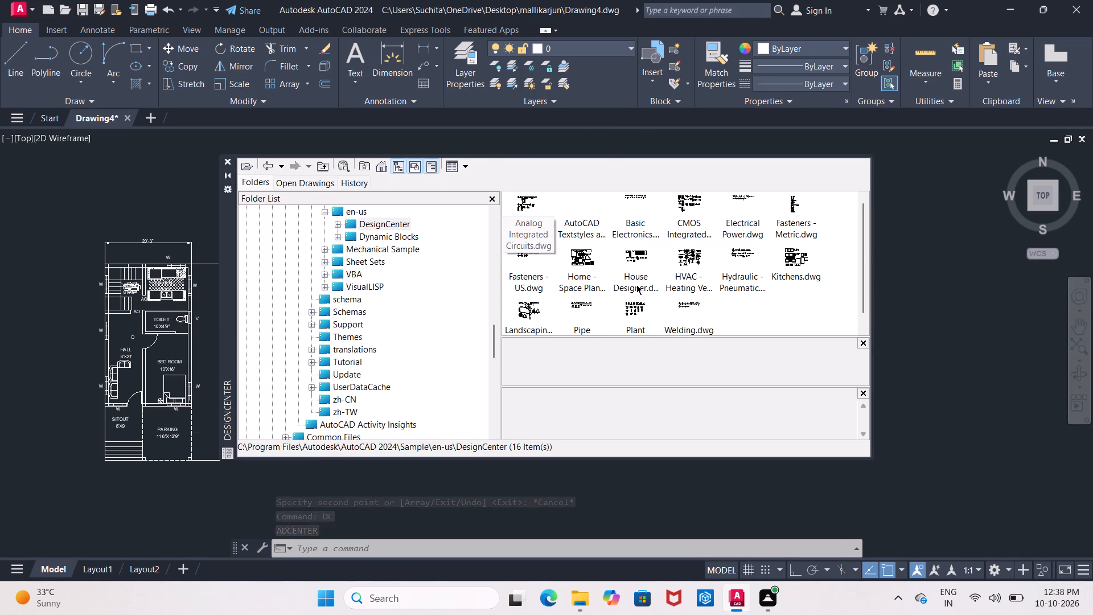
{"action": "double_click", "coordinate": [577, 258]}
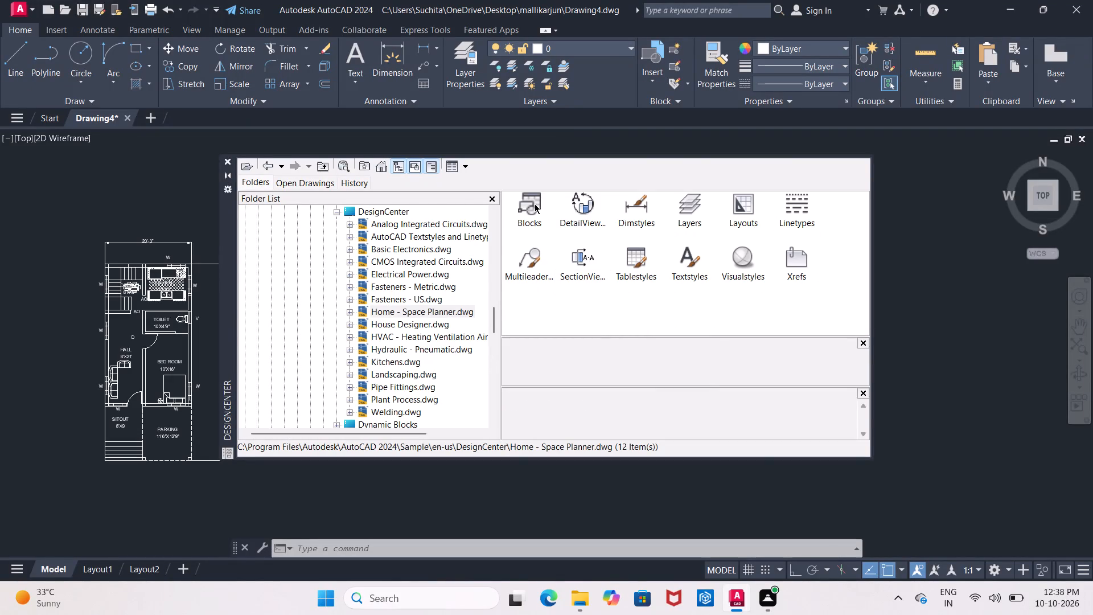
{"action": "left_click", "coordinate": [535, 204]}
{"action": "double_click", "coordinate": [535, 204]}
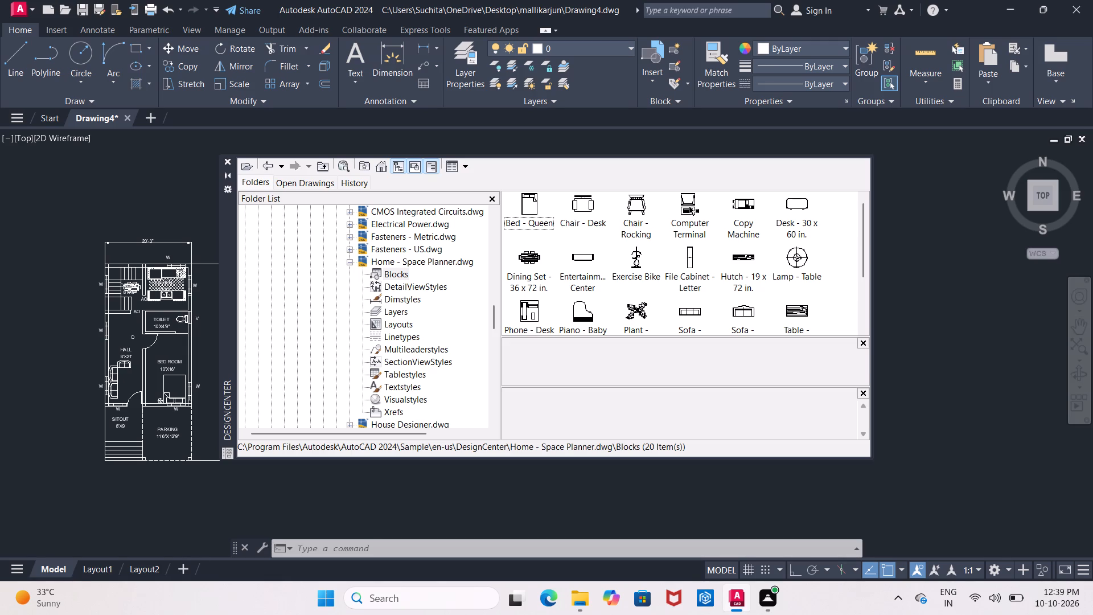
Insert the Computer Terminal block in the empty space outside the plan, beside the SITOUT.
{"action": "left_click_drag", "start_coordinate": [689, 206], "coordinate": [556, 231]}
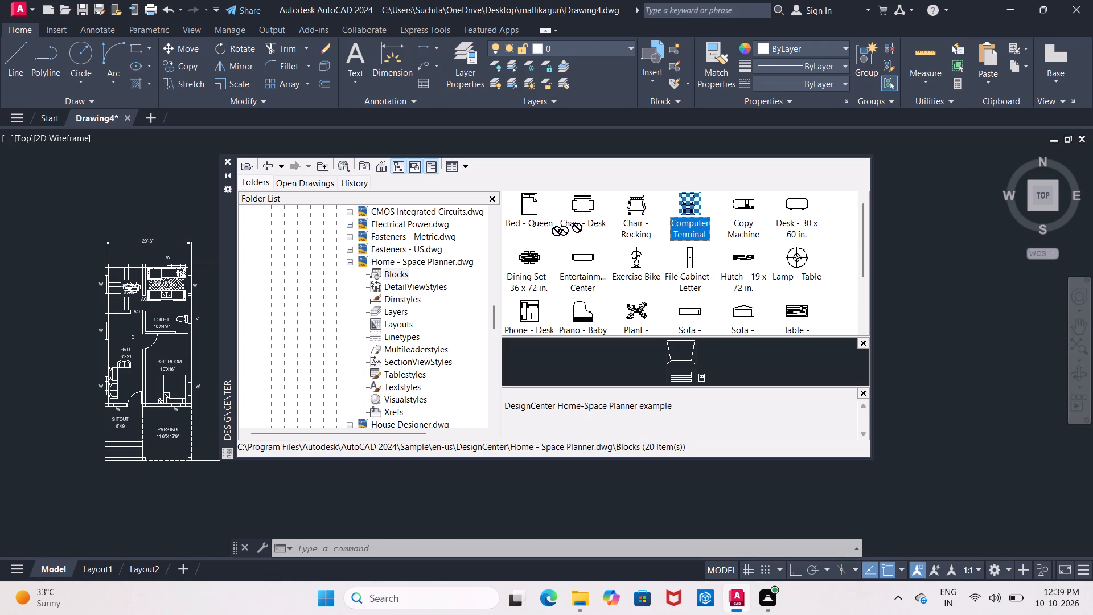
{"action": "left_click_drag", "start_coordinate": [556, 231], "coordinate": [549, 232]}
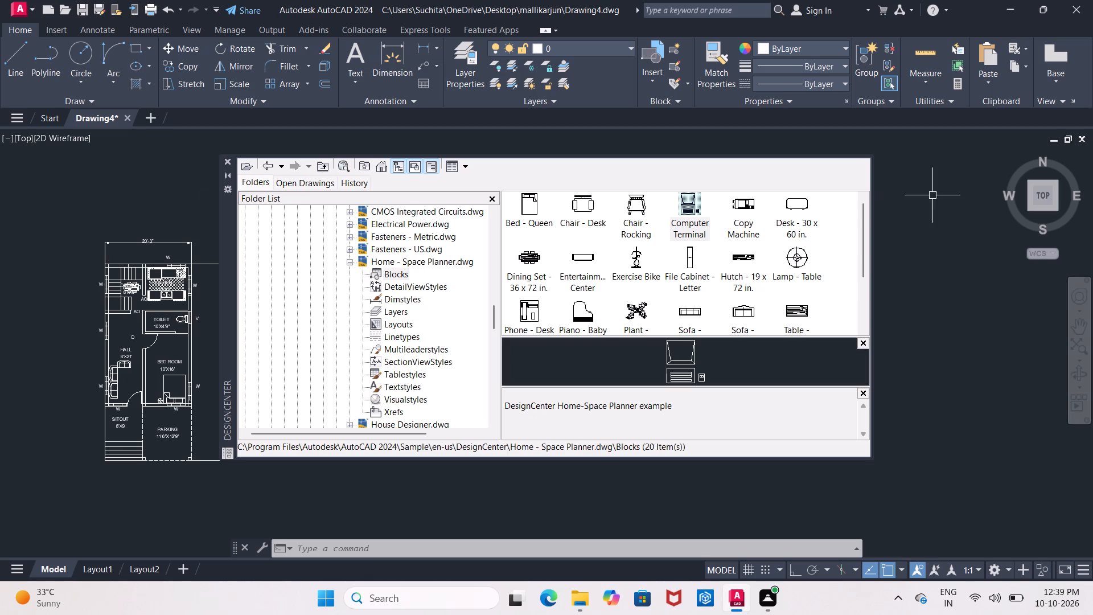
{"action": "left_click_drag", "start_coordinate": [689, 209], "coordinate": [37, 437]}
{"action": "left_click_drag", "start_coordinate": [37, 437], "coordinate": [36, 421]}
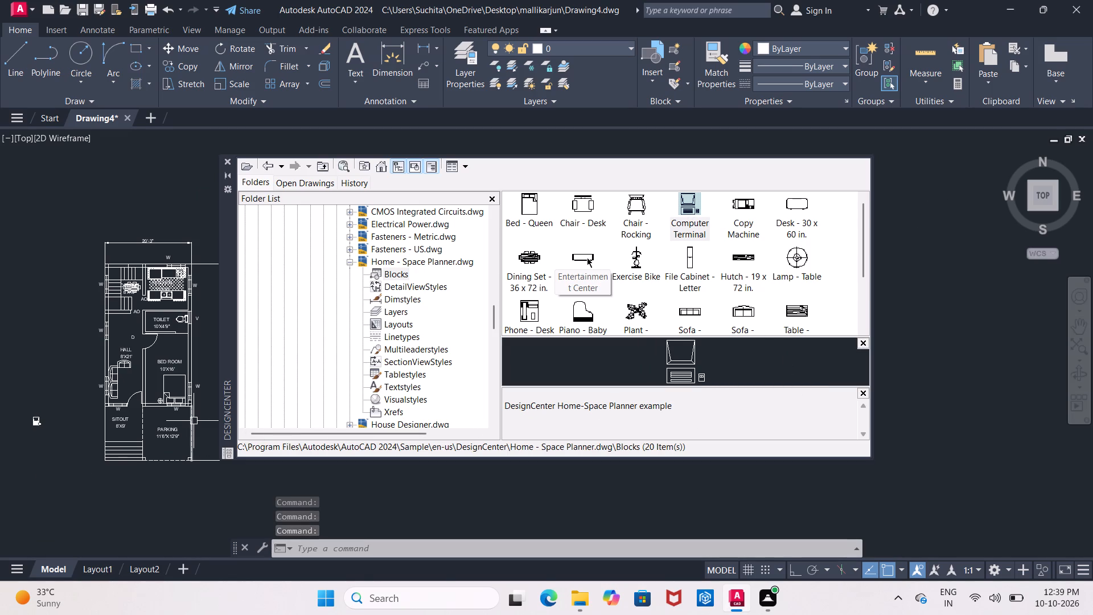
Insert the Entertainment Center block in the empty space outside the HALL's window wall.
{"action": "left_click_drag", "start_coordinate": [587, 257], "coordinate": [531, 264]}
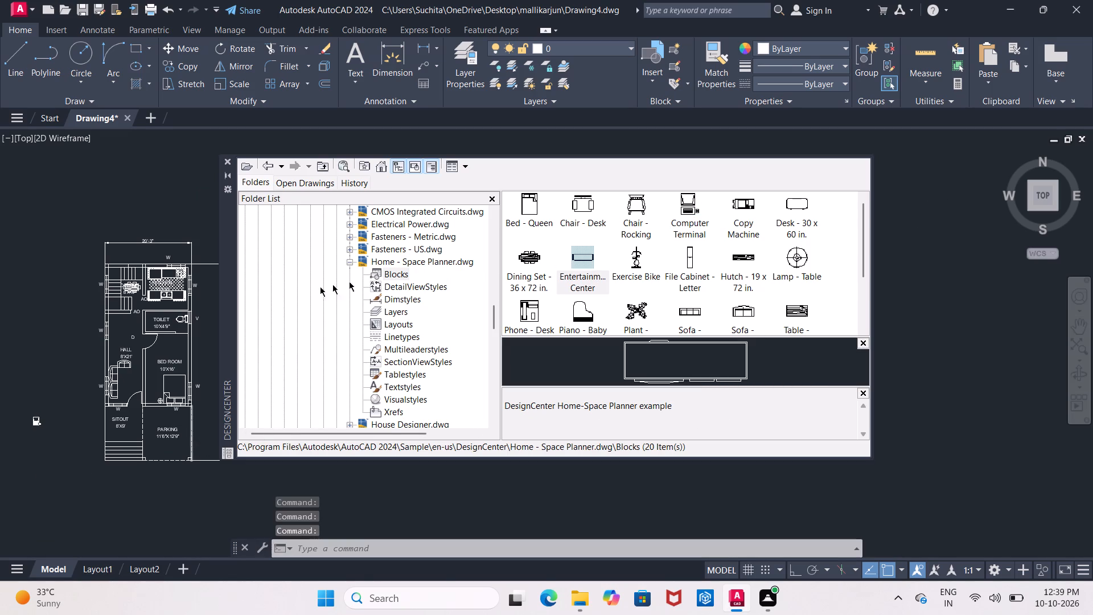
{"action": "left_click_drag", "start_coordinate": [226, 311], "coordinate": [282, 328]}
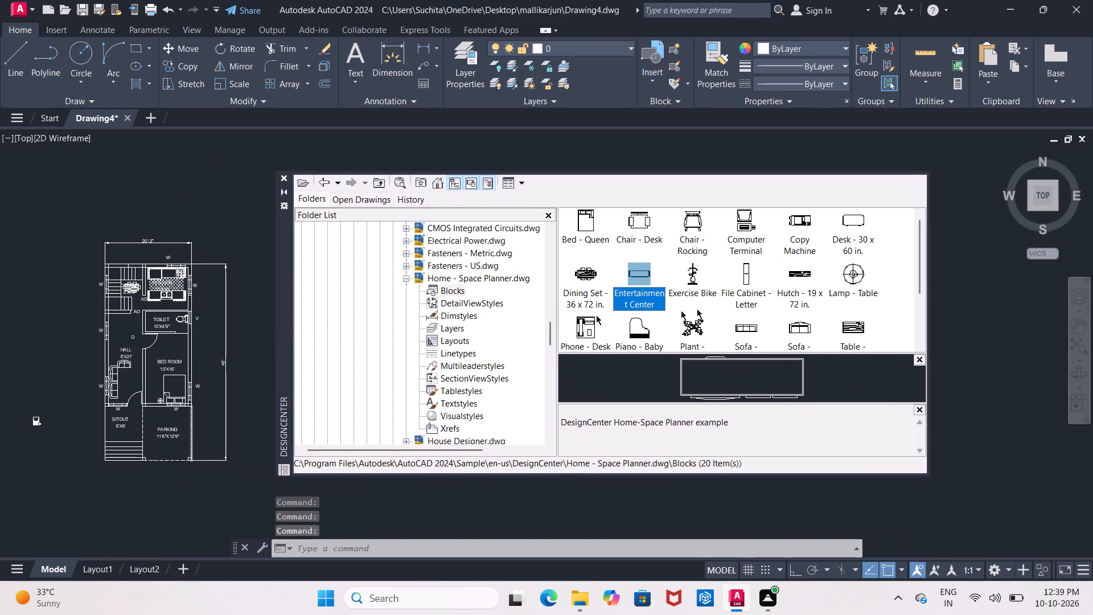
{"action": "left_click", "coordinate": [642, 274]}
{"action": "left_click_drag", "start_coordinate": [641, 274], "coordinate": [623, 323]}
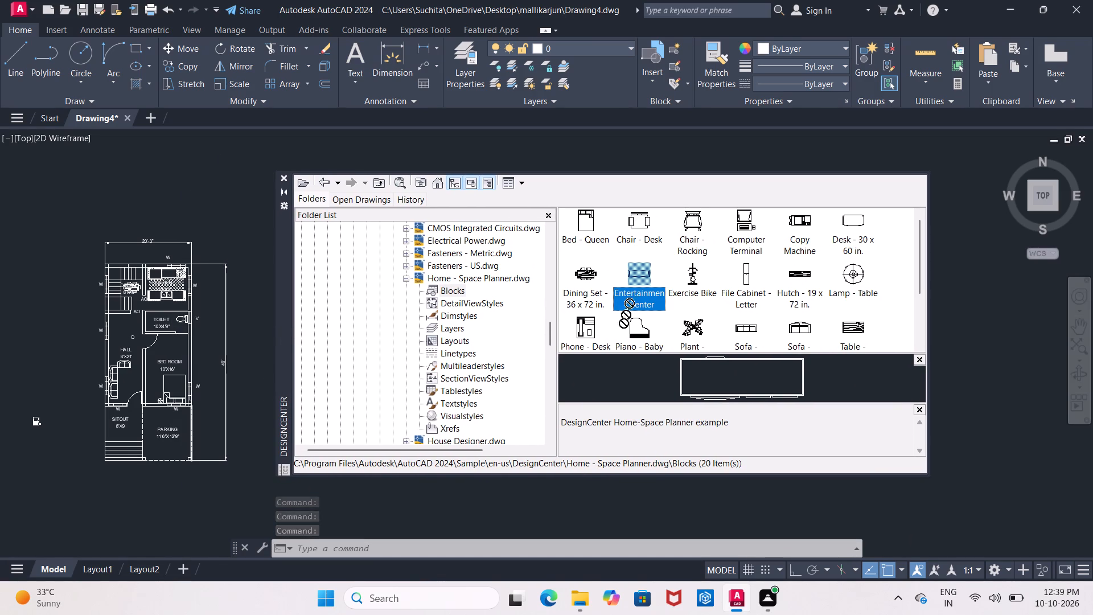
{"action": "left_click_drag", "start_coordinate": [623, 323], "coordinate": [20, 329]}
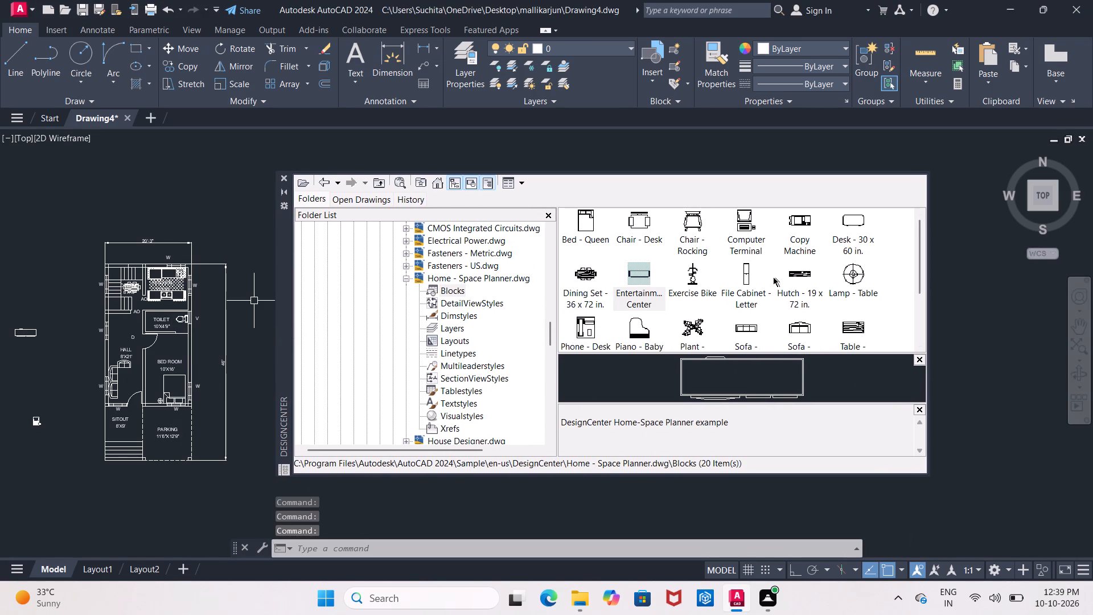
Insert the File Cabinet - Letter block outside the plan, between the Entertainment Center block and the HALL's window wall.
{"action": "scroll", "coordinate": [771, 276], "scroll_direction": "up", "scroll_amount": 3}
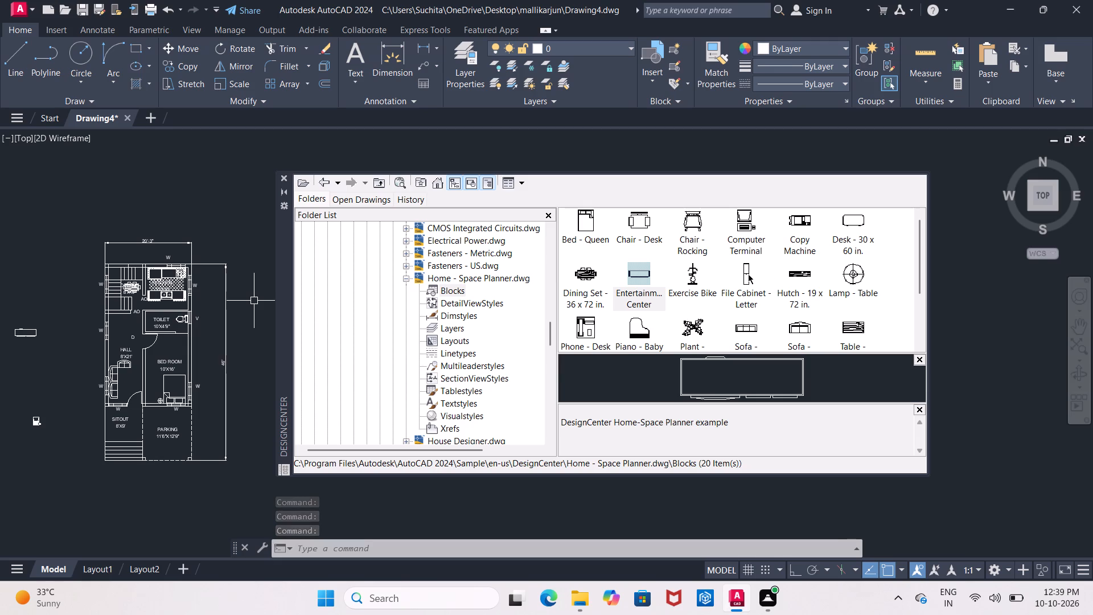
{"action": "left_click_drag", "start_coordinate": [746, 271], "coordinate": [678, 288]}
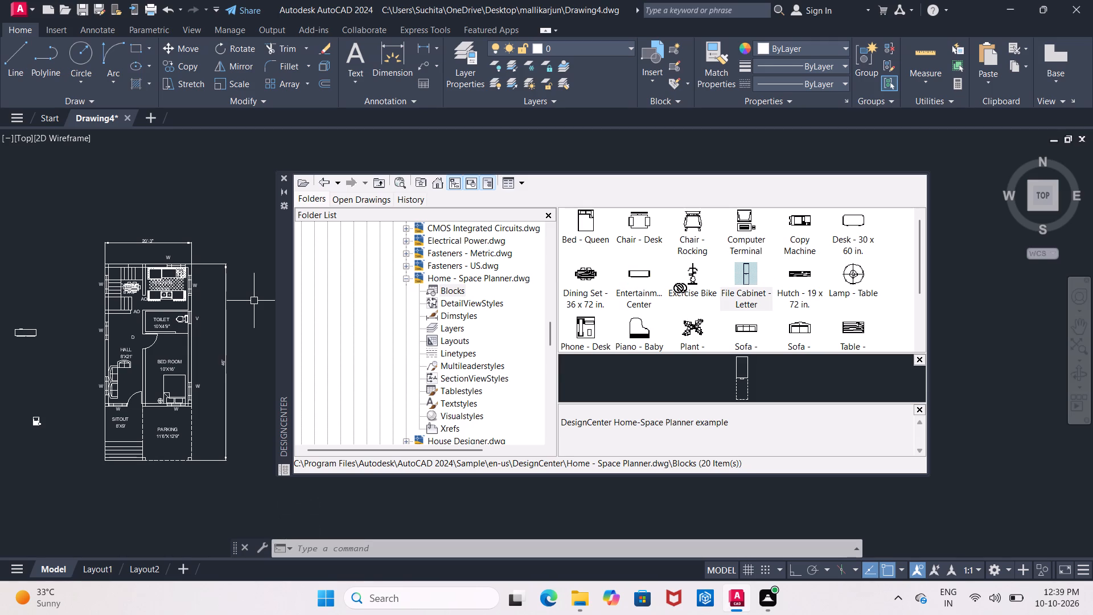
{"action": "left_click_drag", "start_coordinate": [678, 288], "coordinate": [249, 337]}
{"action": "left_click_drag", "start_coordinate": [249, 337], "coordinate": [52, 350]}
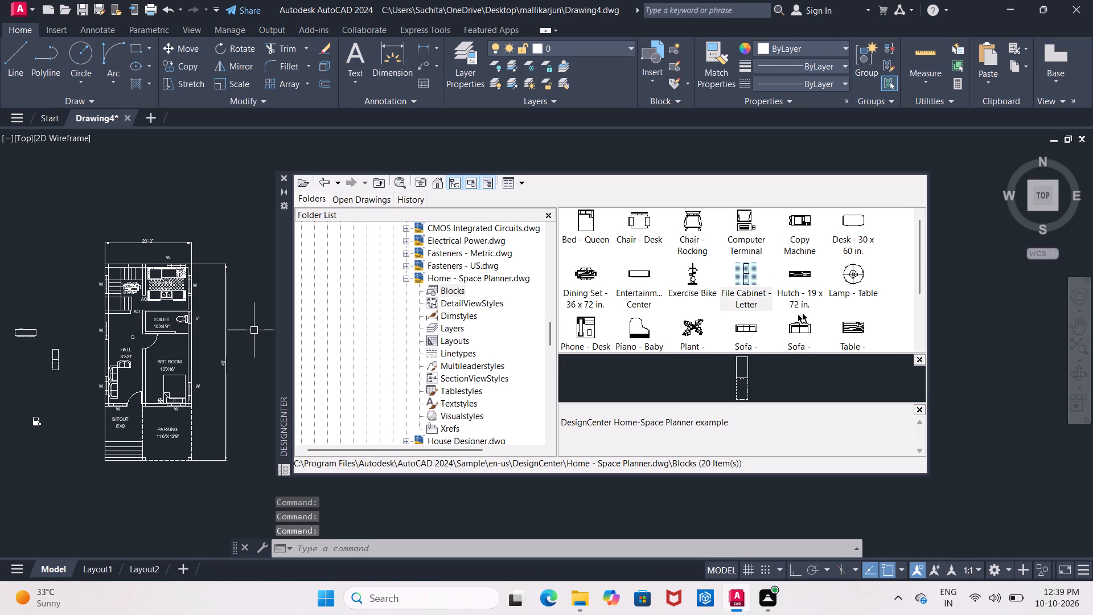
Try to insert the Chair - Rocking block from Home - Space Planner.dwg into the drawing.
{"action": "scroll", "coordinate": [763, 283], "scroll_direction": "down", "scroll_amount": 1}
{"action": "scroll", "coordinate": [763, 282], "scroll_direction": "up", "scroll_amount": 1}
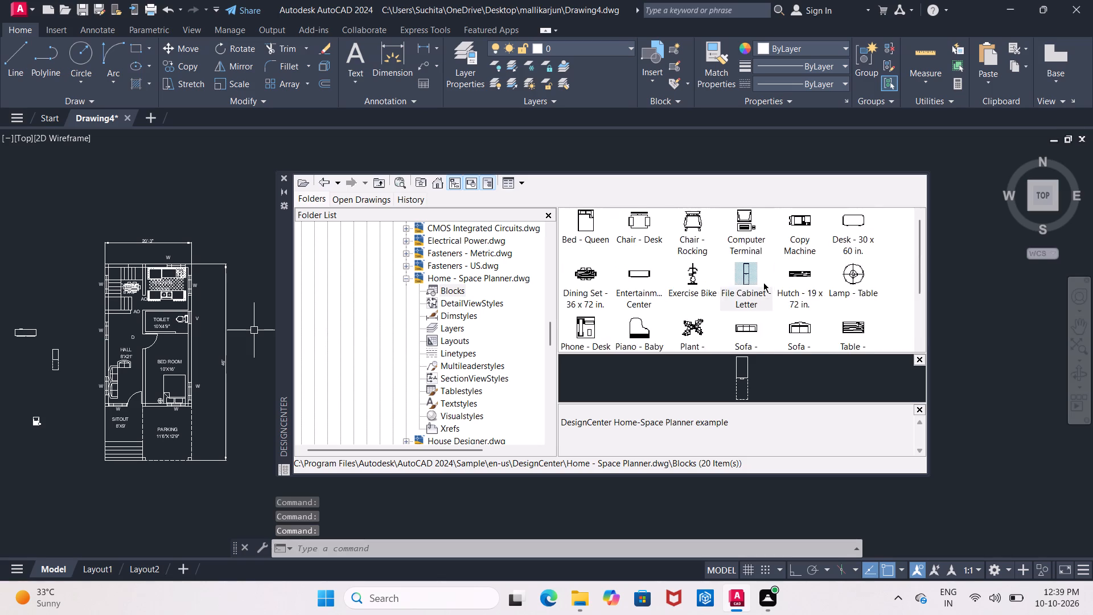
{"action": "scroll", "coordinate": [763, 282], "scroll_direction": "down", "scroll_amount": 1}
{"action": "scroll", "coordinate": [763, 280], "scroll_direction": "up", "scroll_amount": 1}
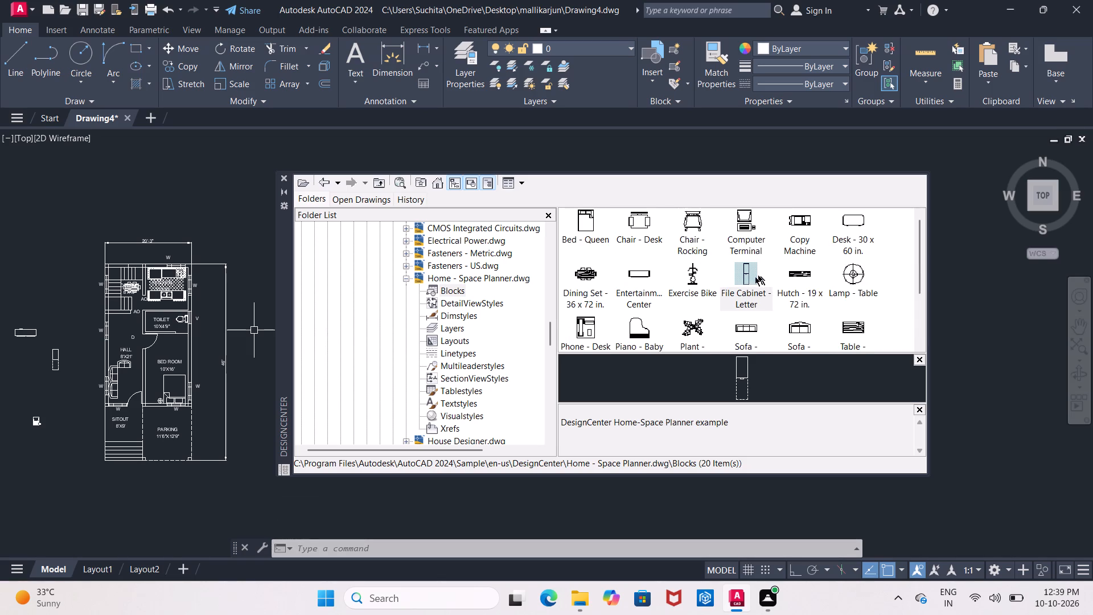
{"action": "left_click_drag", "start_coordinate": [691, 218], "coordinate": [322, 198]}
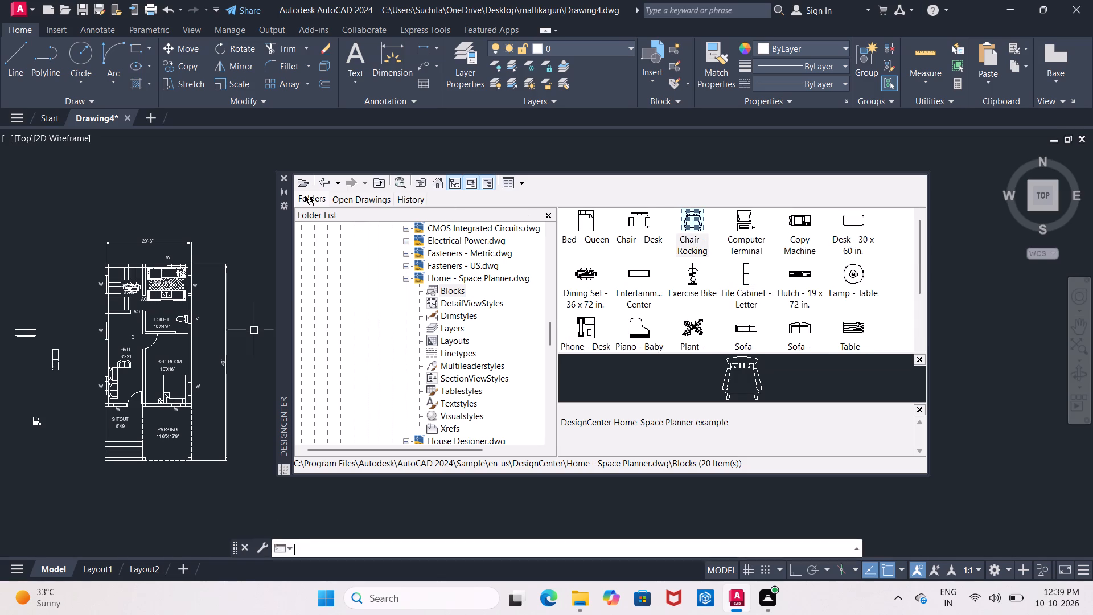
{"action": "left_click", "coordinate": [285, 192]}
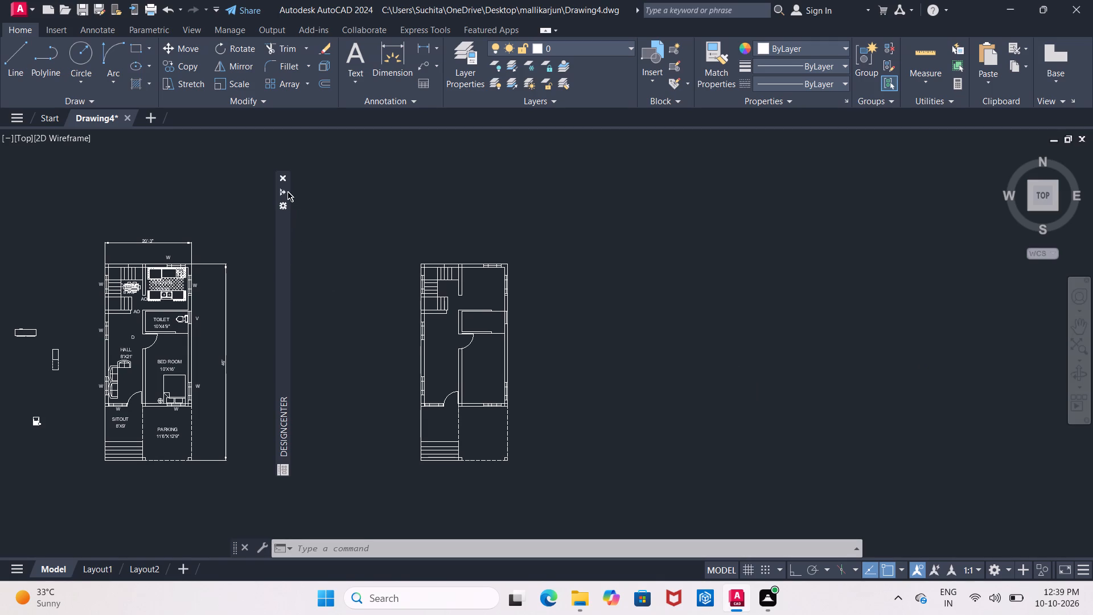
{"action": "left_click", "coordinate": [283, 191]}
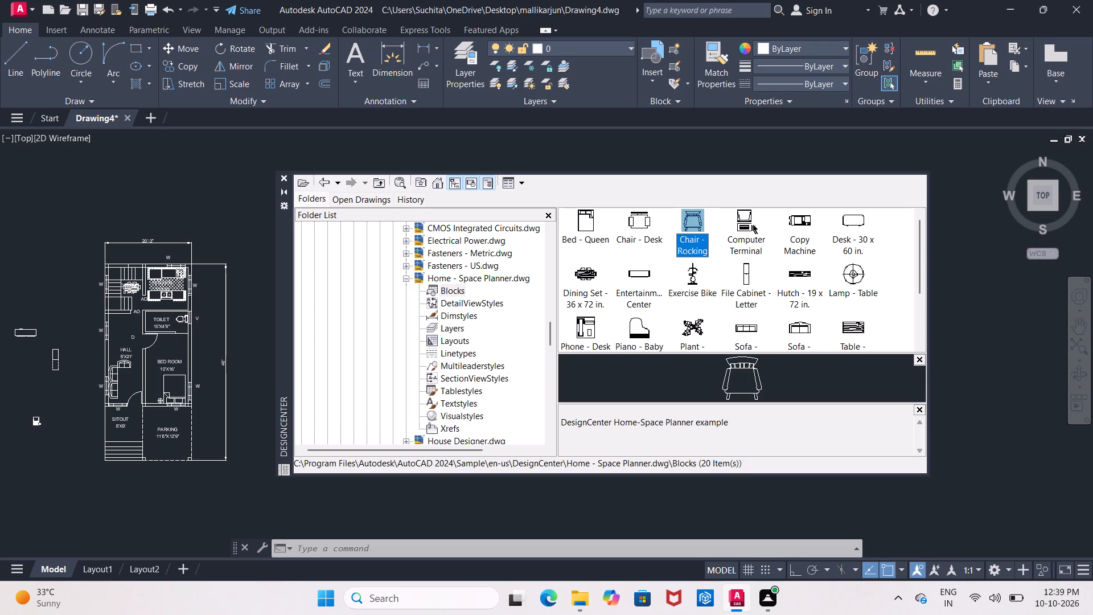
Insert the Chair - Desk block in the empty space outside the plan, between the Computer Terminal block and the SITOUT.
{"action": "left_click", "coordinate": [648, 223]}
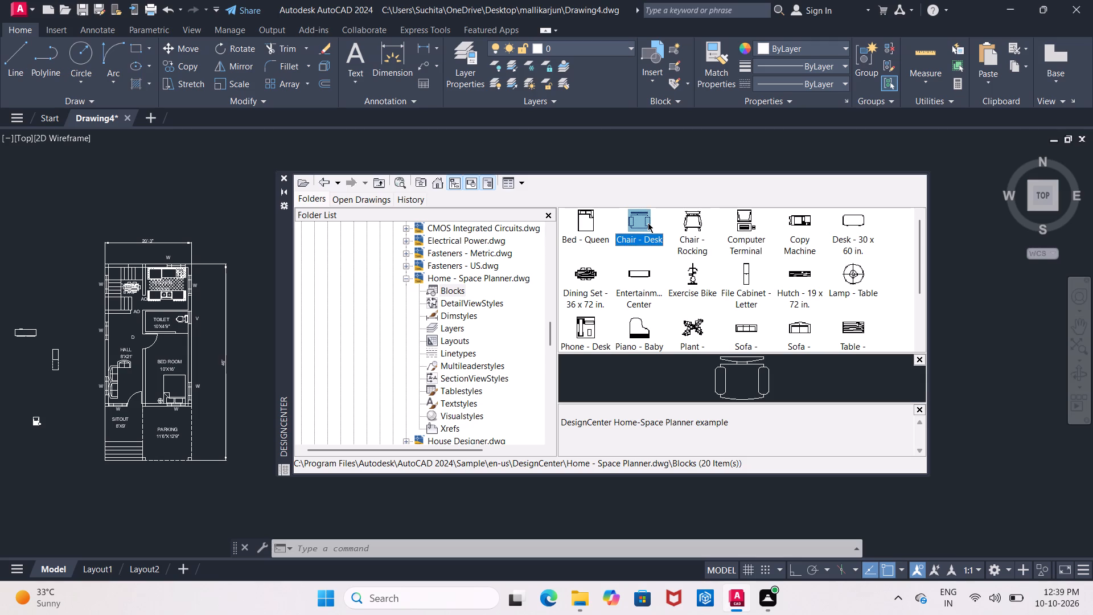
{"action": "left_click_drag", "start_coordinate": [648, 223], "coordinate": [336, 266]}
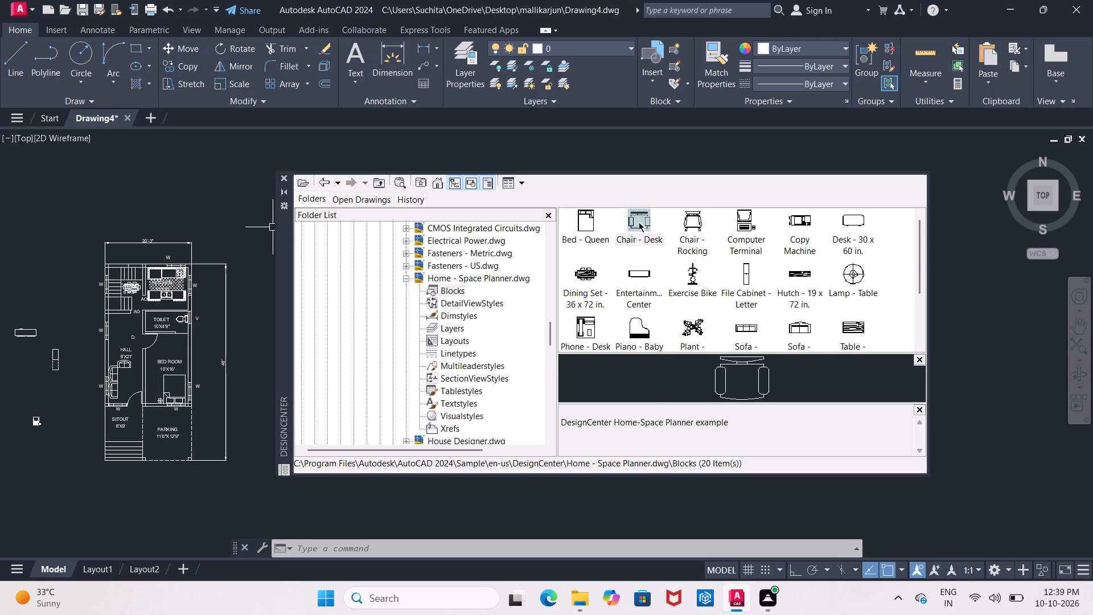
{"action": "left_click_drag", "start_coordinate": [639, 222], "coordinate": [134, 335]}
{"action": "left_click", "coordinate": [39, 291]}
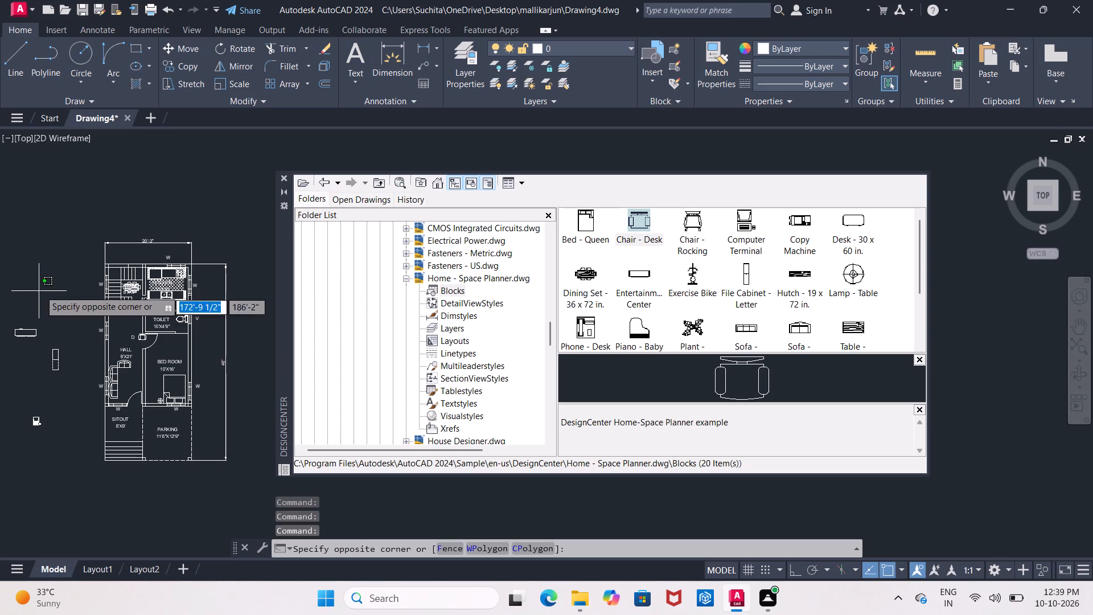
{"action": "key", "text": "Escape"}
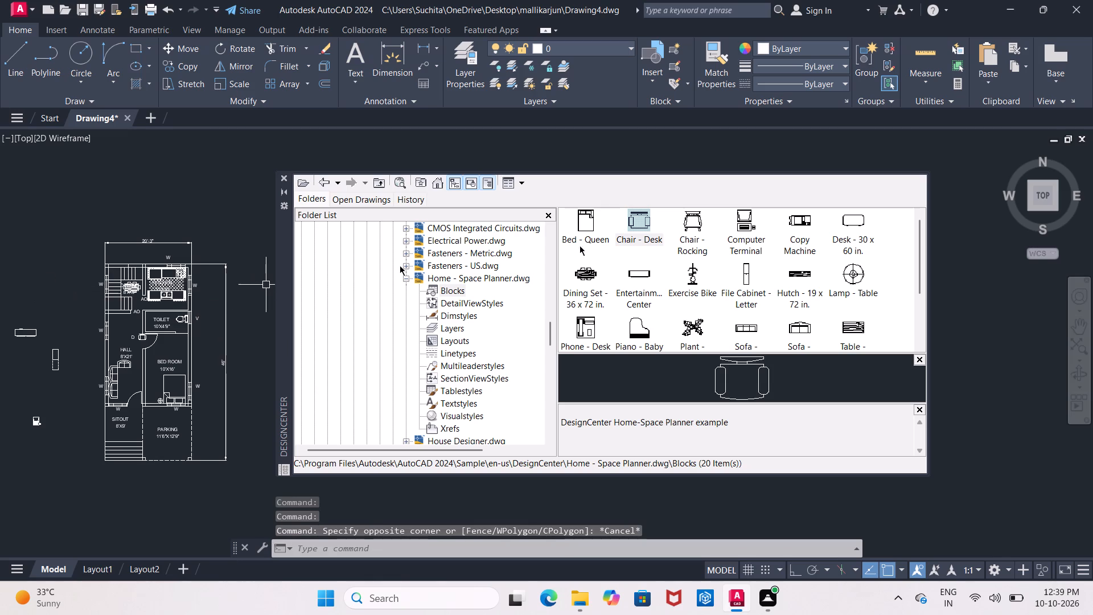
{"action": "left_click_drag", "start_coordinate": [637, 222], "coordinate": [435, 471]}
{"action": "left_click_drag", "start_coordinate": [435, 471], "coordinate": [66, 405]}
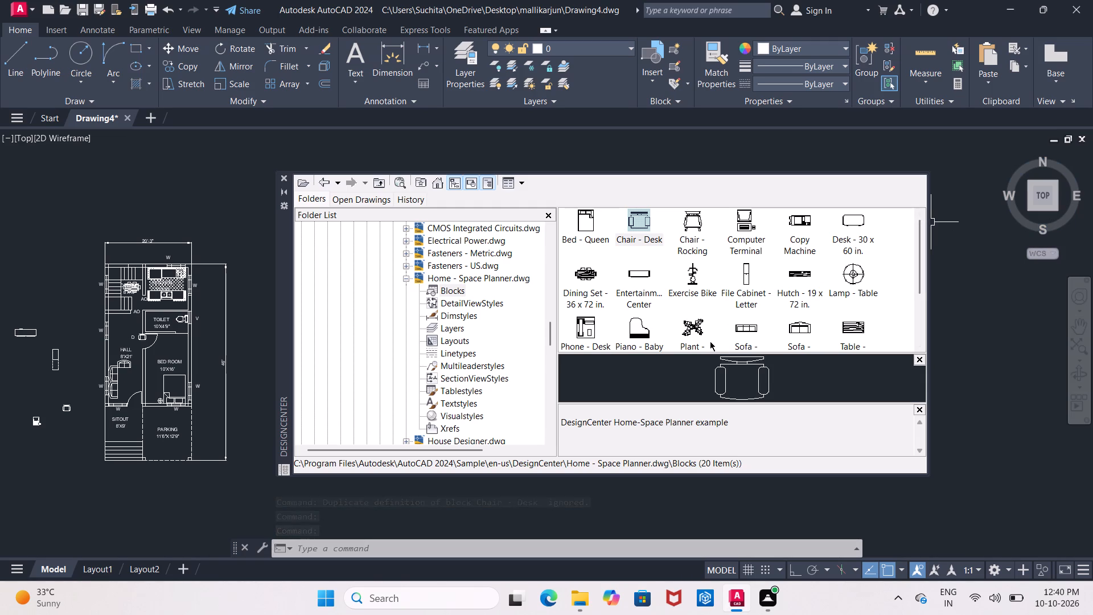
Insert the Plant block from Home - Space Planner.dwg just outside the plan, in front of the SITOUT steps.
{"action": "scroll", "coordinate": [706, 335], "scroll_direction": "up", "scroll_amount": 1}
{"action": "left_click_drag", "start_coordinate": [693, 324], "coordinate": [539, 475]}
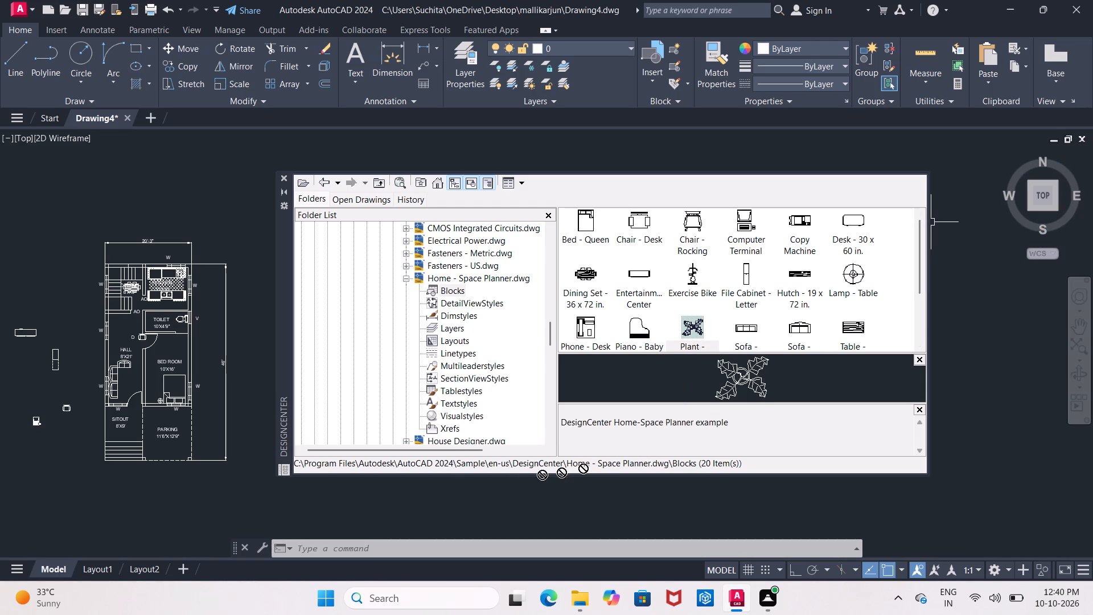
{"action": "left_click_drag", "start_coordinate": [539, 475], "coordinate": [97, 465]}
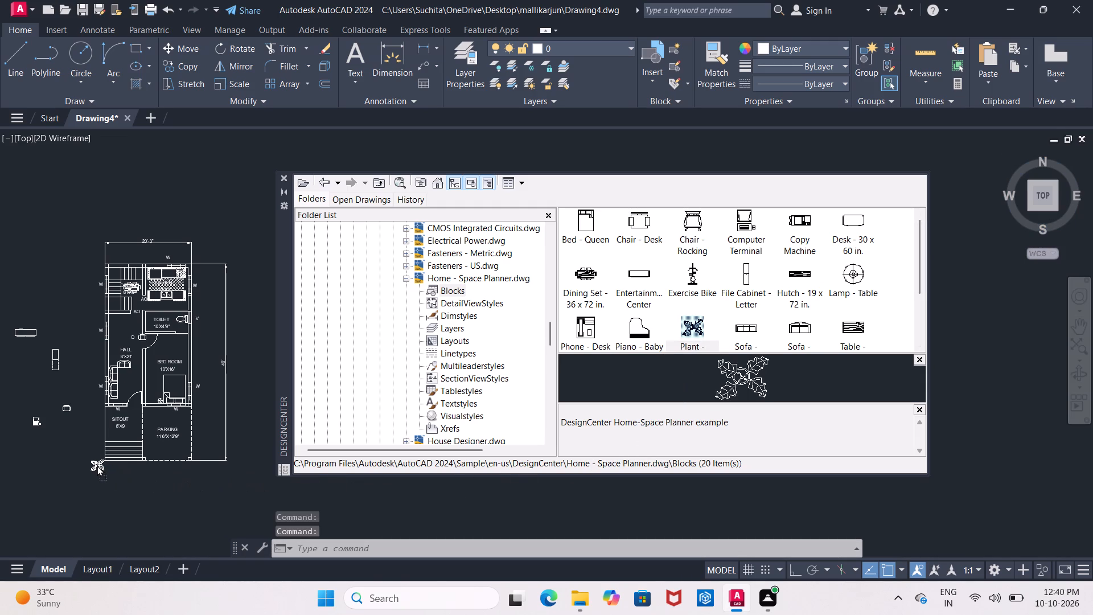
{"action": "left_click_drag", "start_coordinate": [97, 465], "coordinate": [109, 470]}
{"action": "left_click_drag", "start_coordinate": [109, 470], "coordinate": [127, 481]}
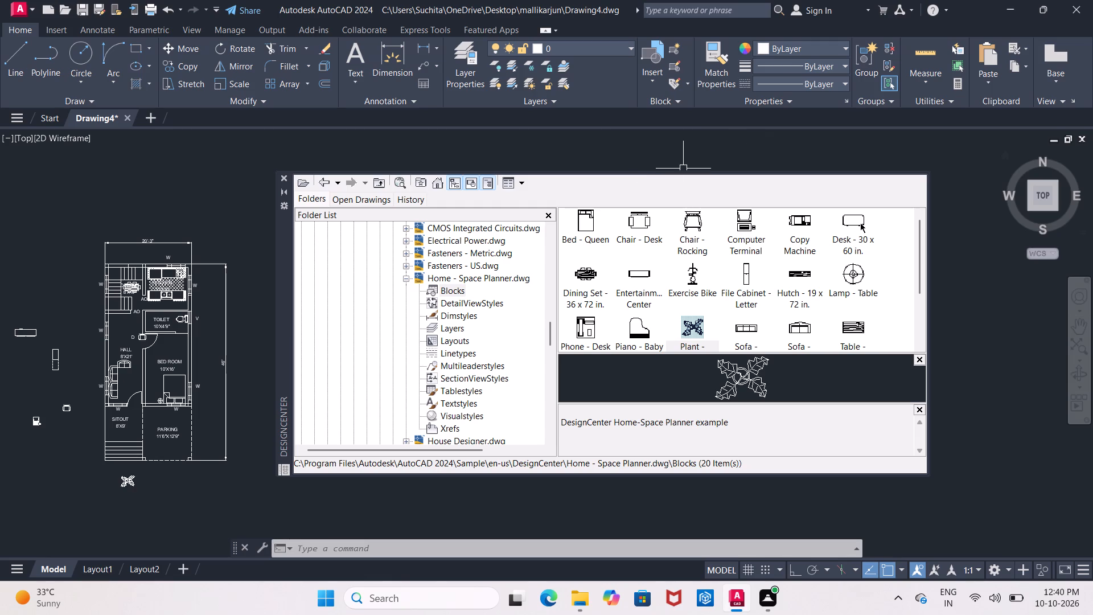
Insert the Desk - 30 x 60 in. block outside the plan beside the SITOUT steps, and close DesignCenter.
{"action": "left_click_drag", "start_coordinate": [860, 223], "coordinate": [280, 490]}
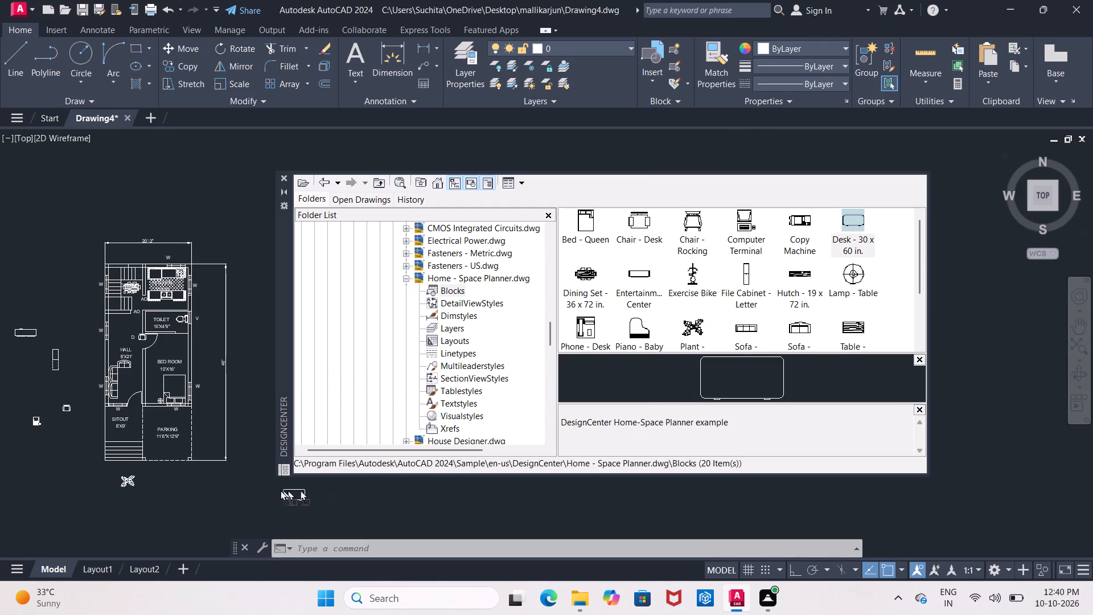
{"action": "left_click_drag", "start_coordinate": [280, 490], "coordinate": [44, 463]}
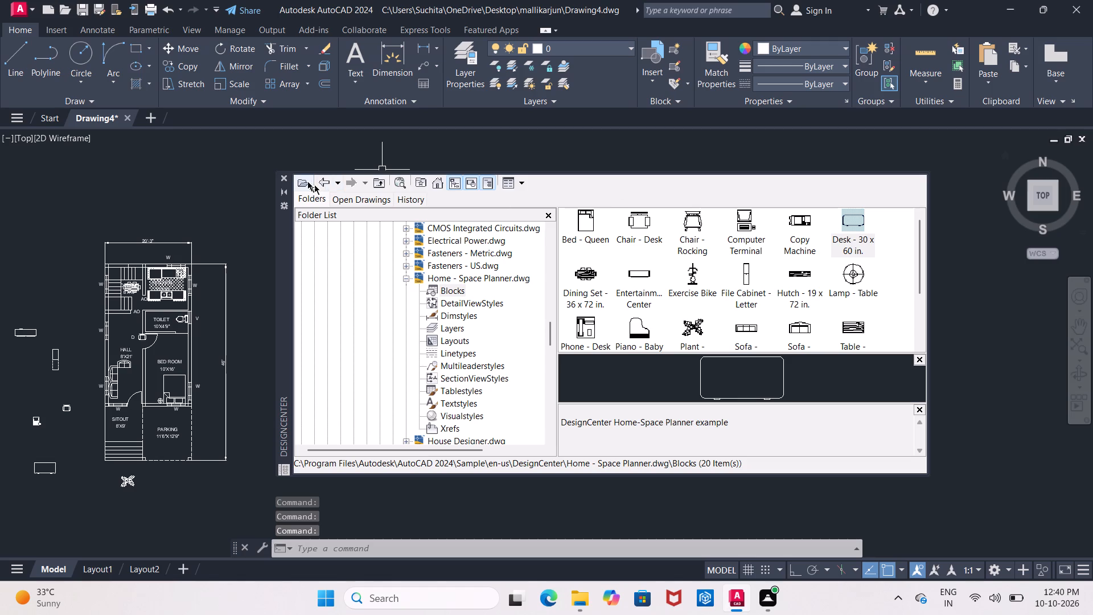
{"action": "left_click", "coordinate": [286, 178]}
Rotate the Entertainment Center block 270° about its lower corner with Ortho on so it stands upright.
{"action": "middle_click_drag", "start_coordinate": [319, 274], "coordinate": [490, 169]}
{"action": "scroll", "coordinate": [225, 216], "scroll_direction": "up", "scroll_amount": 2}
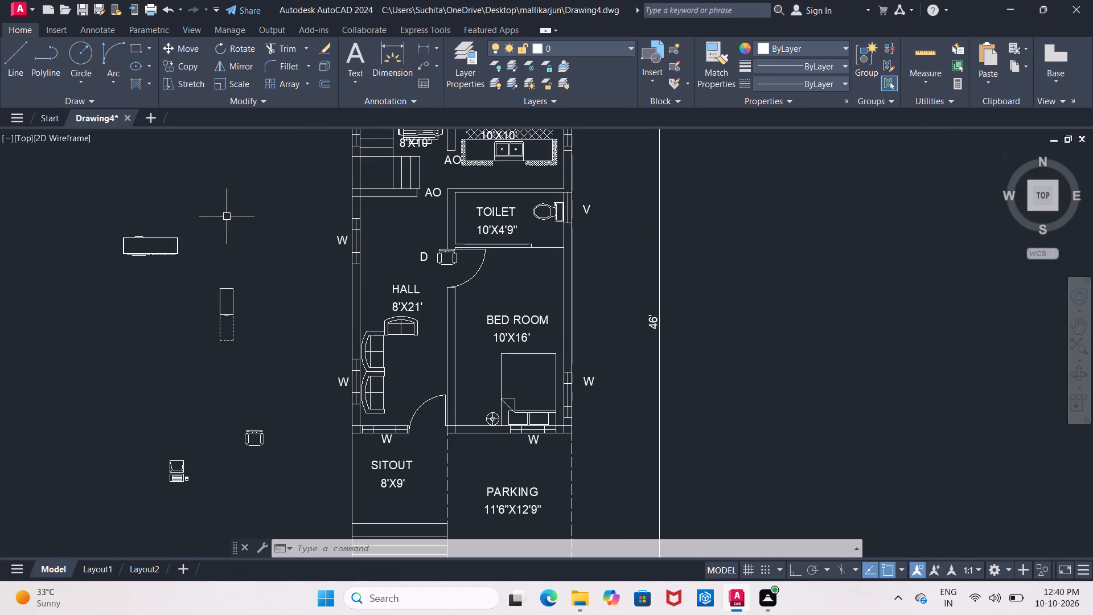
{"action": "middle_click", "coordinate": [227, 216]}
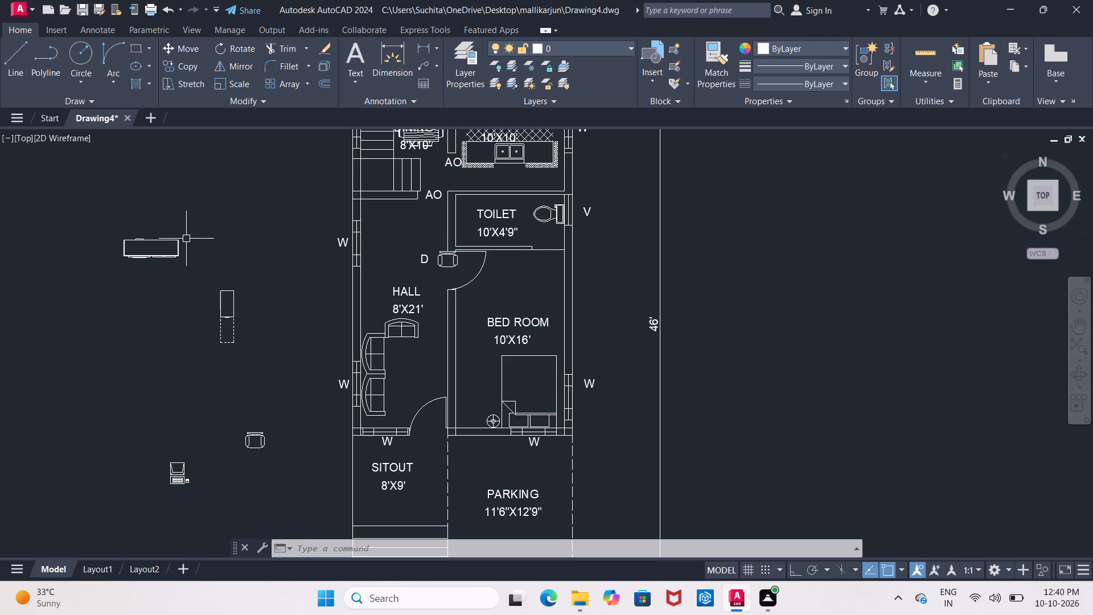
{"action": "left_click", "coordinate": [173, 239]}
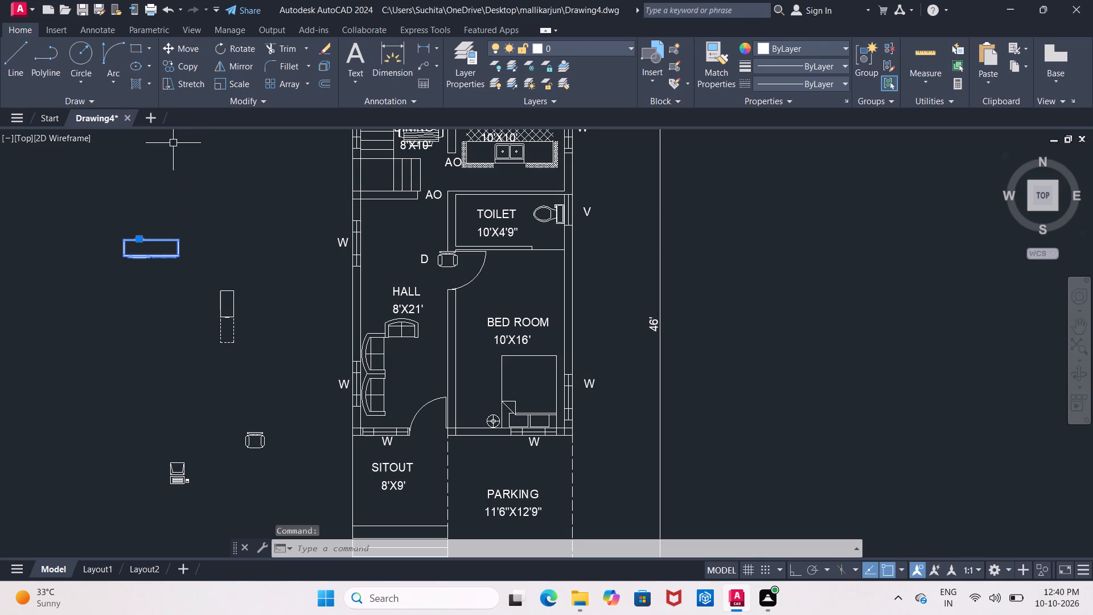
{"action": "left_click", "coordinate": [238, 51]}
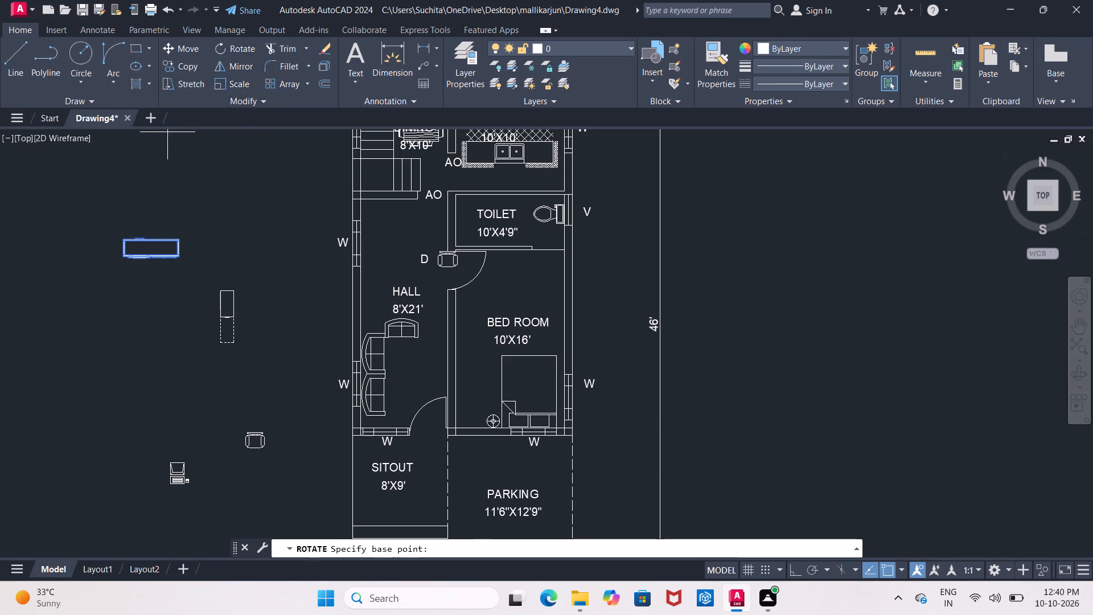
{"action": "left_click", "coordinate": [178, 259]}
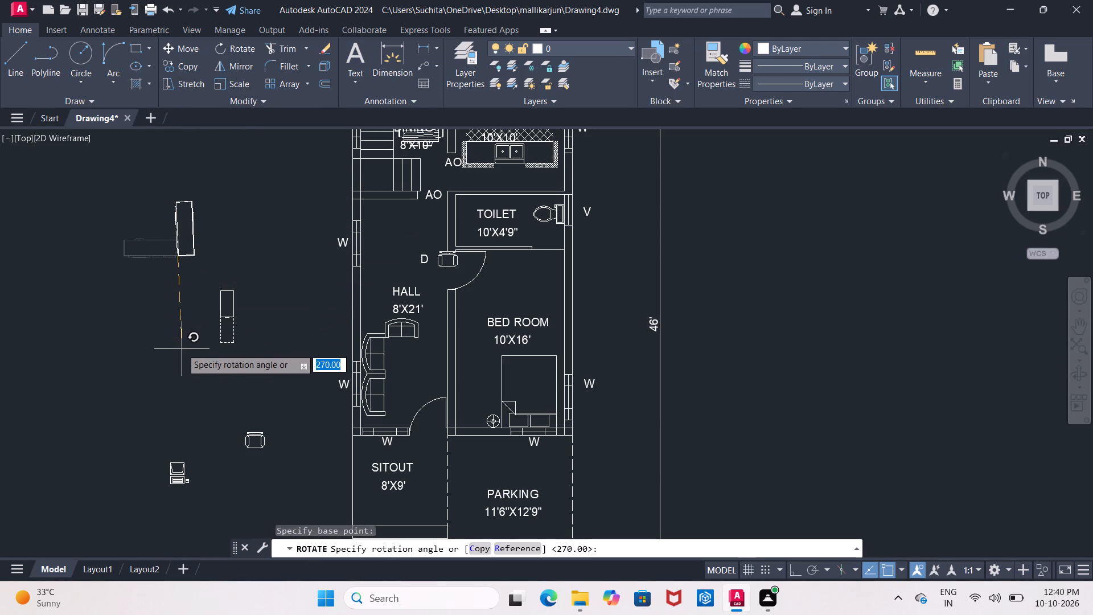
{"action": "left_click", "coordinate": [796, 569]}
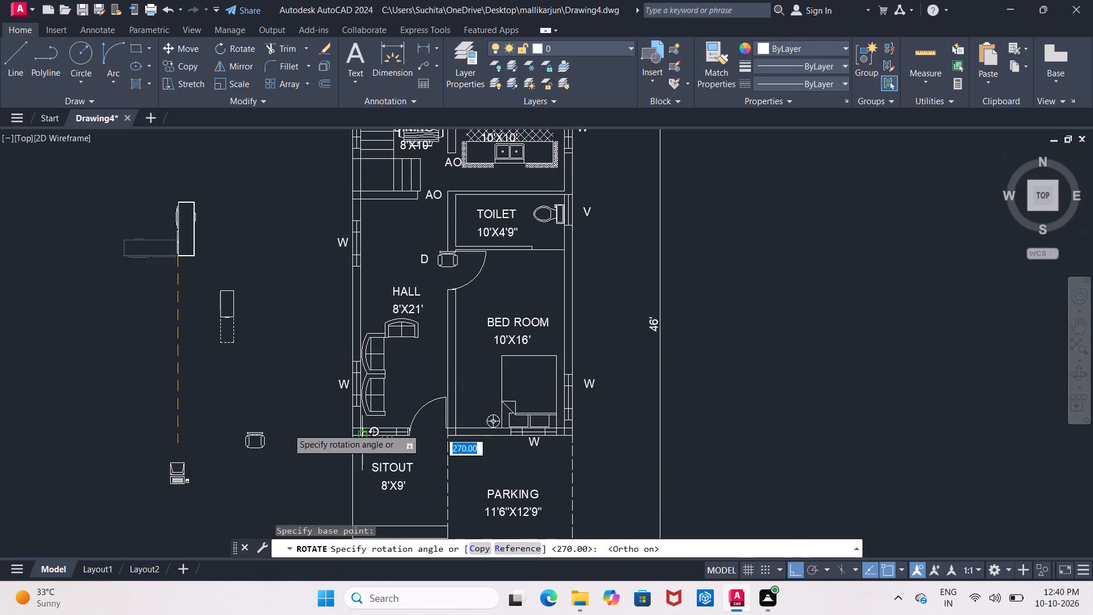
{"action": "left_click", "coordinate": [180, 417]}
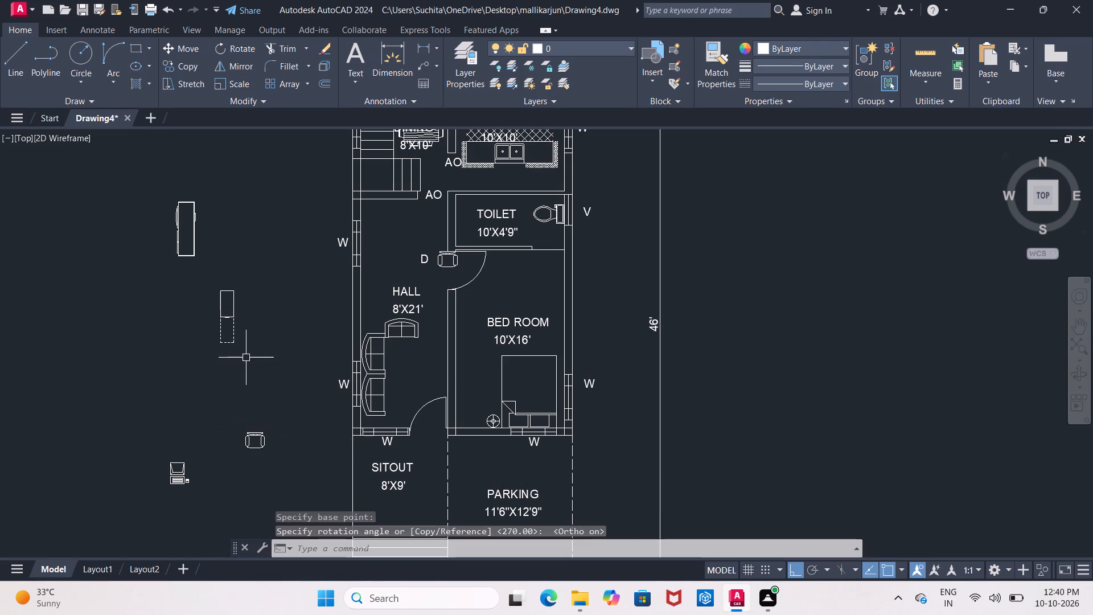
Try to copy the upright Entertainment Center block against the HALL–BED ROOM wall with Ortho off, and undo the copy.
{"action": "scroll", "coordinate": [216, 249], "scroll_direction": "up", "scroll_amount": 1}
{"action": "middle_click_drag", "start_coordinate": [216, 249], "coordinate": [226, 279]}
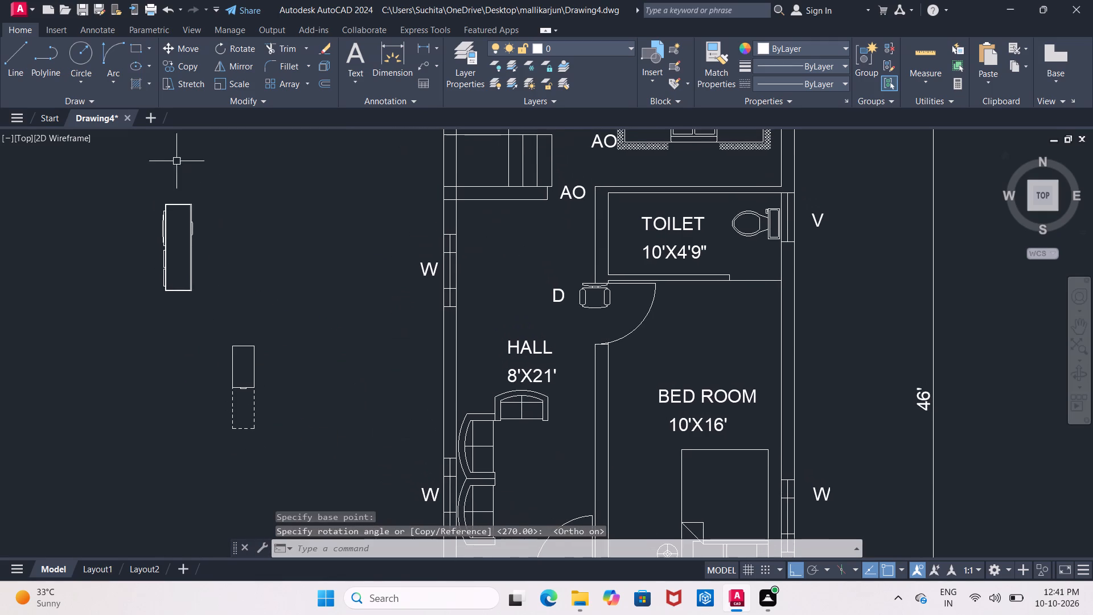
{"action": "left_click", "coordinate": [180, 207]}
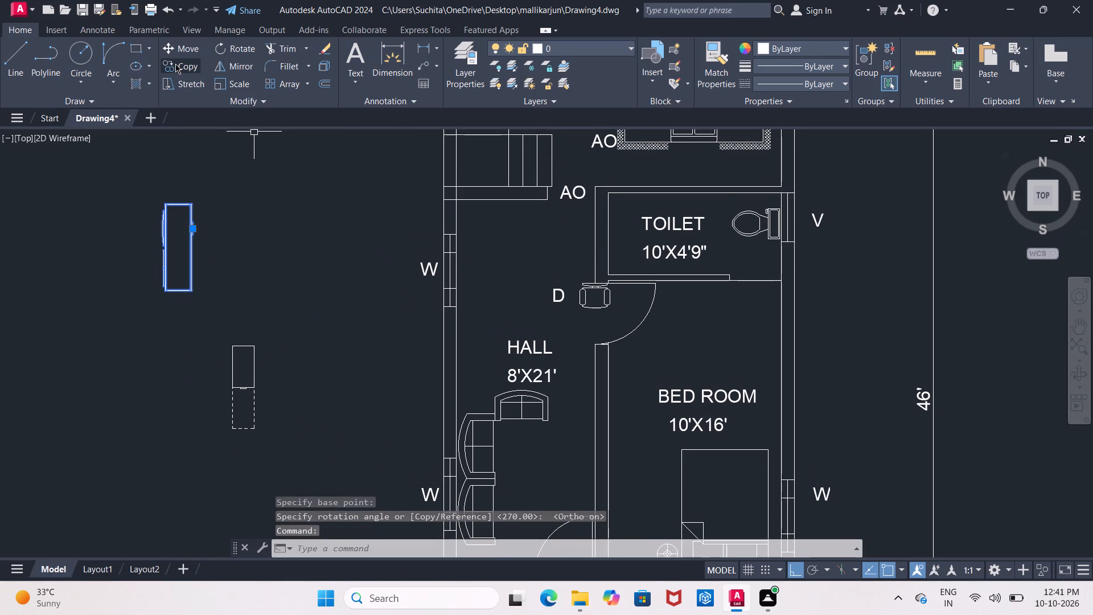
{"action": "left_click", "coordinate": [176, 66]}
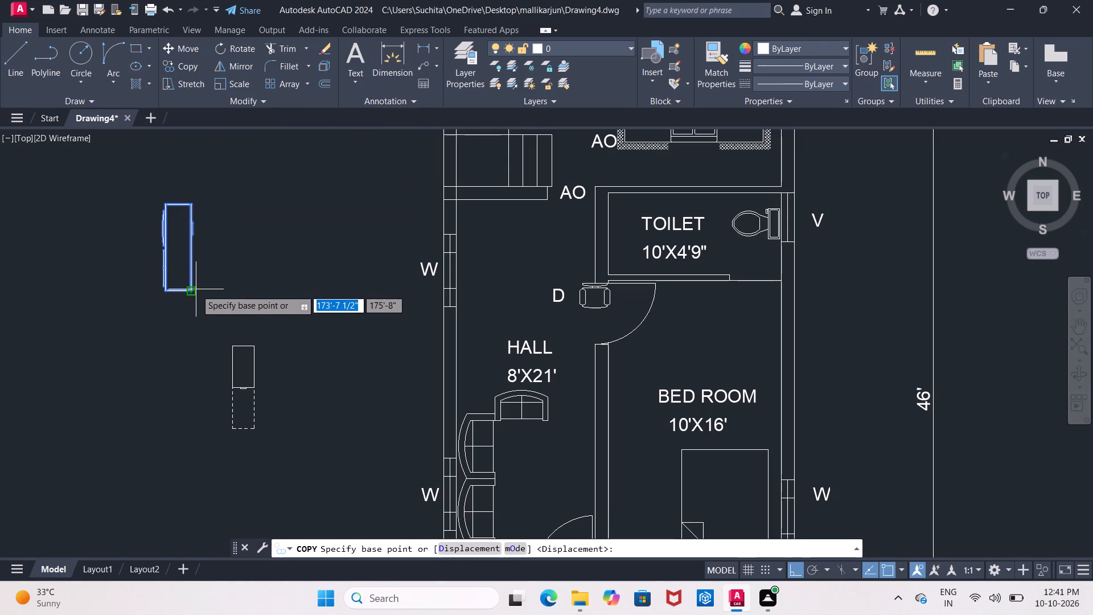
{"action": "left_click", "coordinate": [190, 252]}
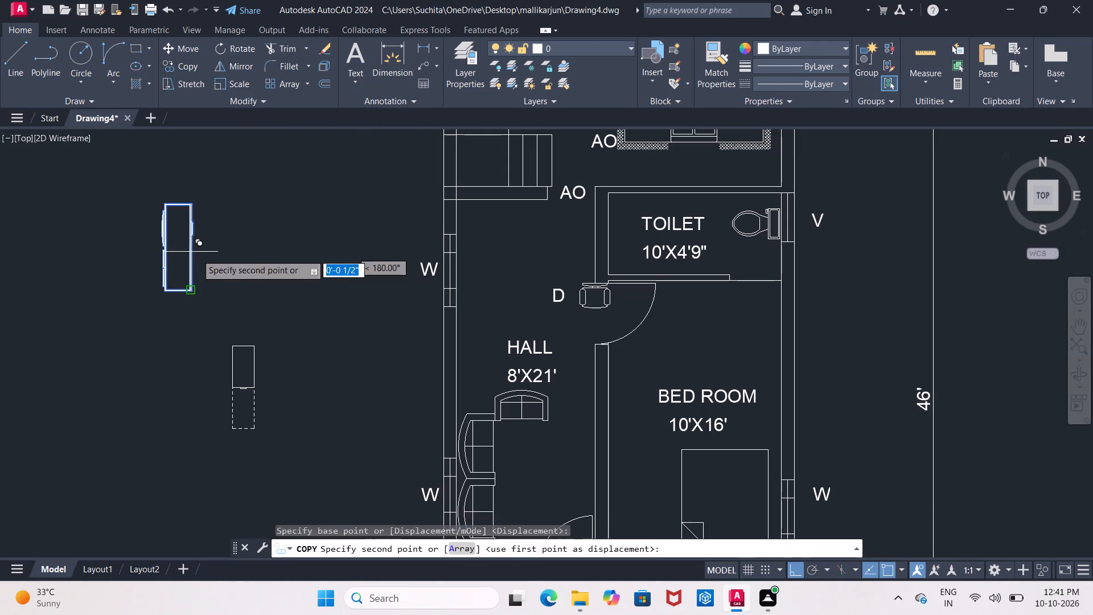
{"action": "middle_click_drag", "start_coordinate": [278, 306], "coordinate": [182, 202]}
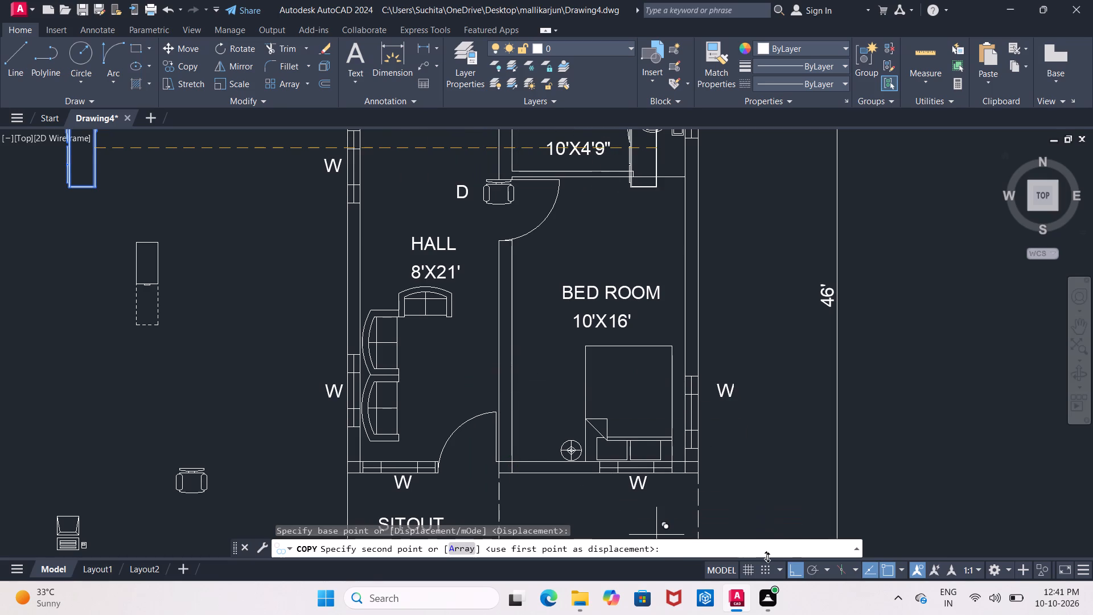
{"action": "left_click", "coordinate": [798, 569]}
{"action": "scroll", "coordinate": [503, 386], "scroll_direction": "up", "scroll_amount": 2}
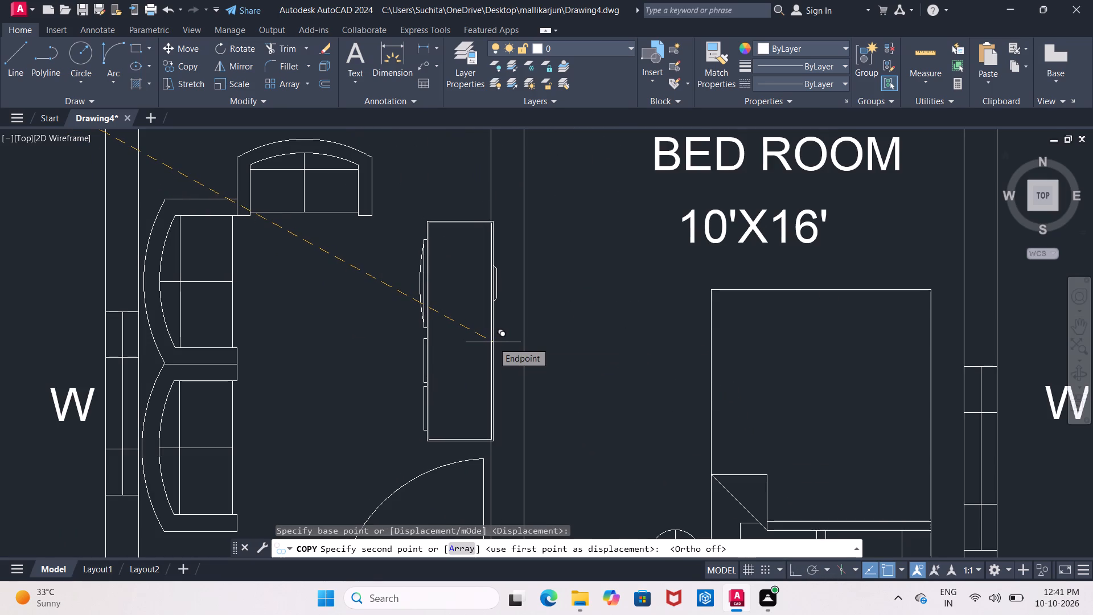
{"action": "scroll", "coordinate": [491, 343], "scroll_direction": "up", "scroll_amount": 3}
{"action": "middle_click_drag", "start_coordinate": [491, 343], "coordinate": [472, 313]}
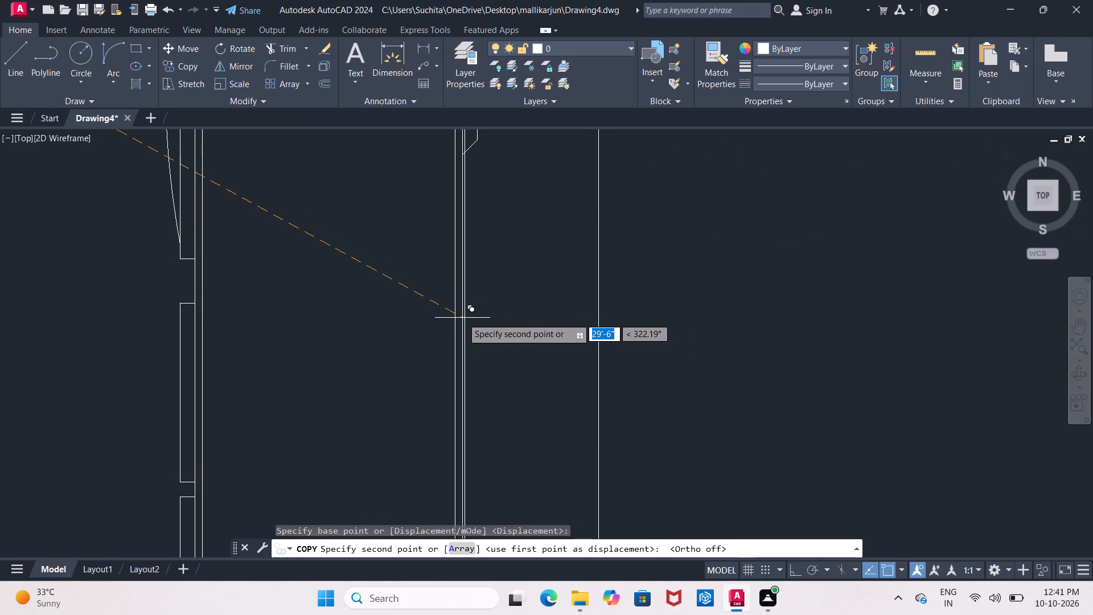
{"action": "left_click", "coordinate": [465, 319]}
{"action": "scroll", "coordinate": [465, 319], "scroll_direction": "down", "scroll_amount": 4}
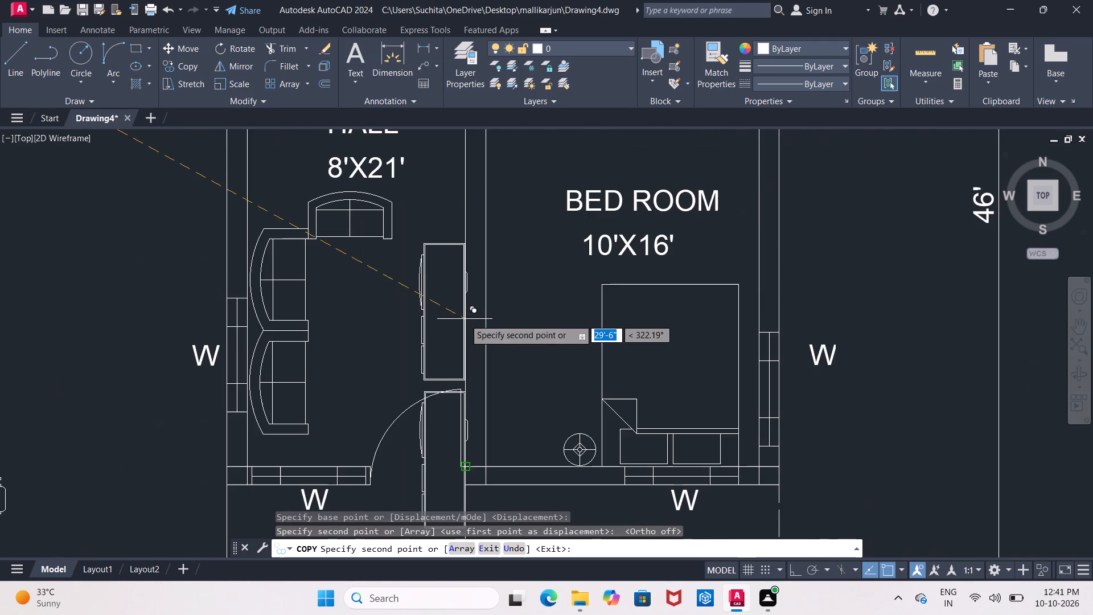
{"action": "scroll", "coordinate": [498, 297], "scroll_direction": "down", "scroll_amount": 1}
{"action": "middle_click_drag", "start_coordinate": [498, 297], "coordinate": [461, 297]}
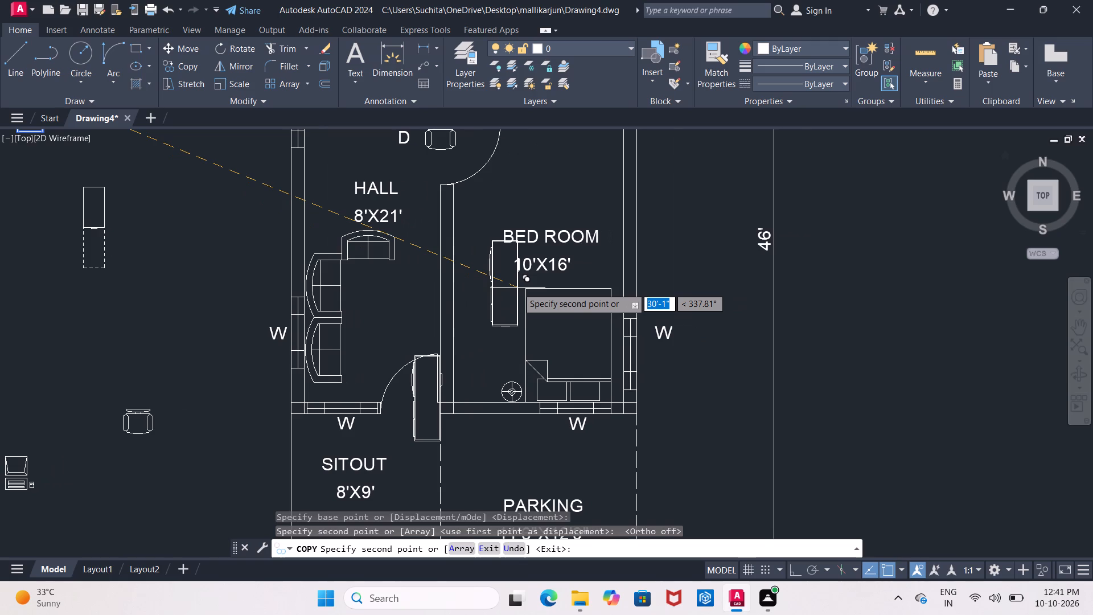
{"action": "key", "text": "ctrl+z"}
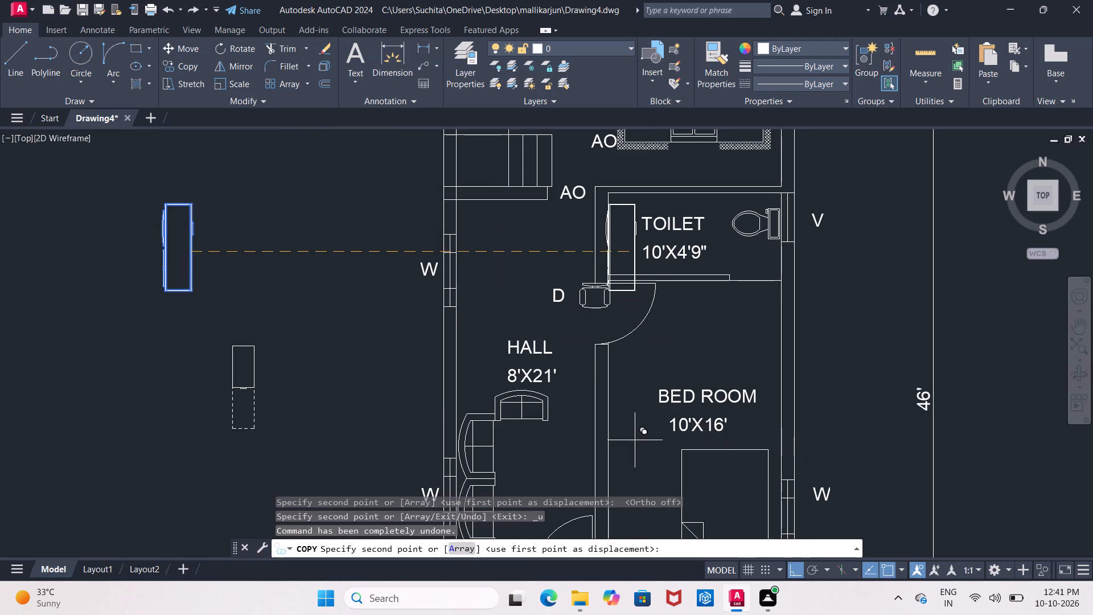
Copy the upright Entertainment Center block onto the HALL–BED ROOM wall, facing the sofas just above the entrance door, with Ortho off.
{"action": "middle_click_drag", "start_coordinate": [631, 441], "coordinate": [386, 116]}
{"action": "scroll", "coordinate": [626, 430], "scroll_direction": "up", "scroll_amount": 1}
{"action": "middle_click_drag", "start_coordinate": [378, 163], "coordinate": [370, 324]}
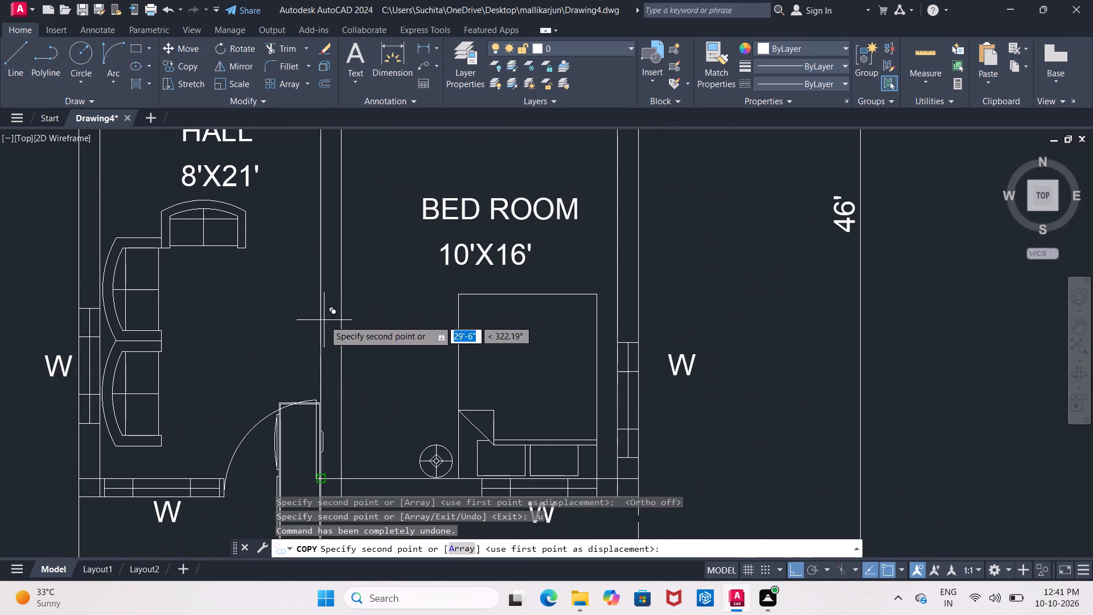
{"action": "scroll", "coordinate": [261, 301], "scroll_direction": "down", "scroll_amount": 3}
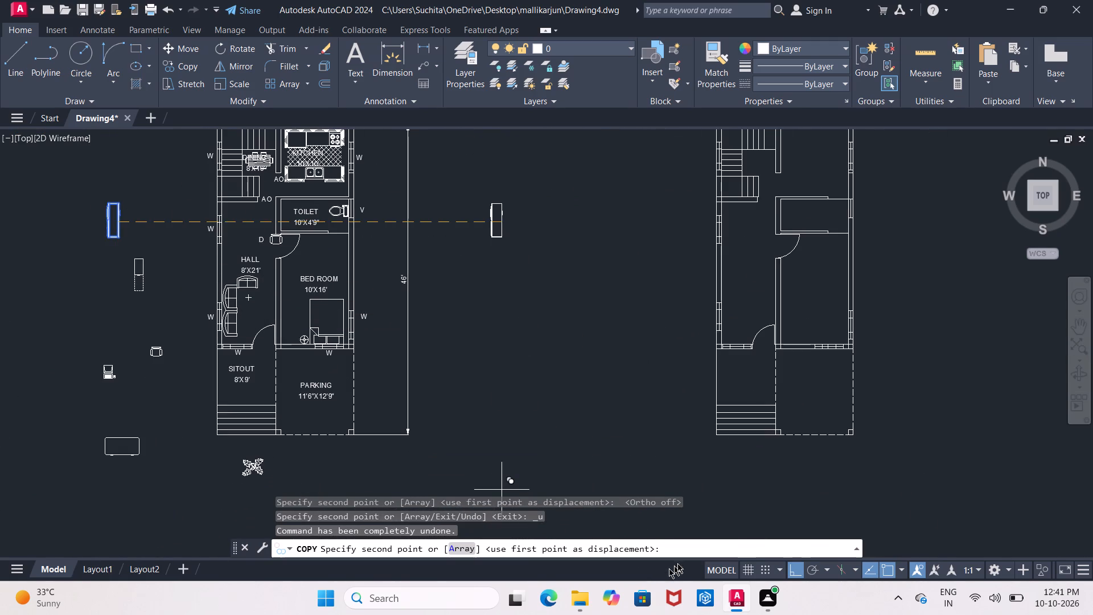
{"action": "left_click", "coordinate": [791, 564]}
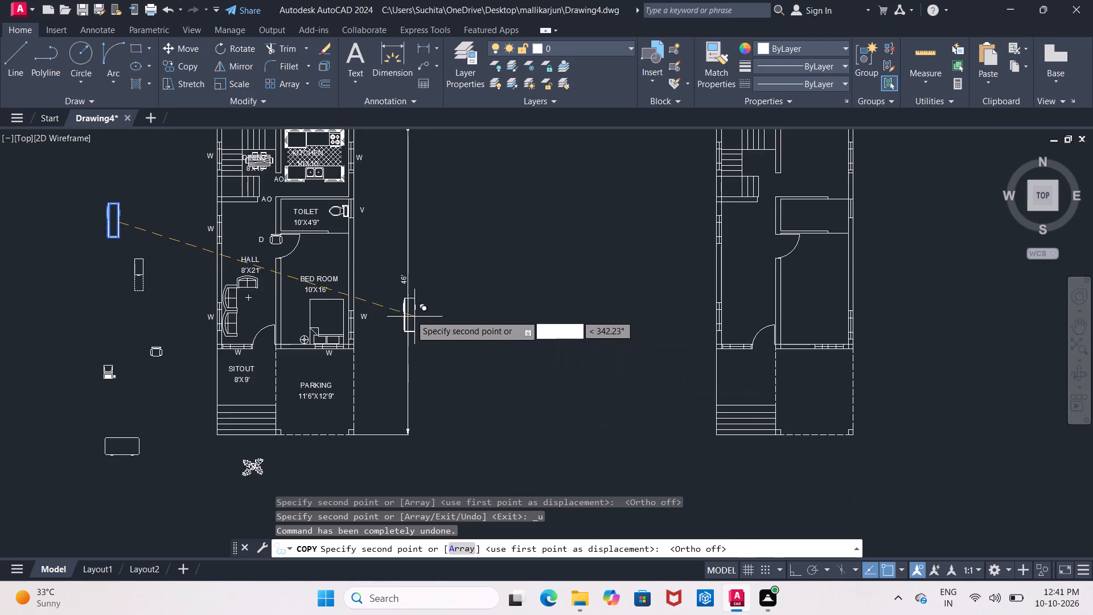
{"action": "scroll", "coordinate": [409, 314], "scroll_direction": "up", "scroll_amount": 3}
{"action": "middle_click_drag", "start_coordinate": [403, 309], "coordinate": [607, 288]}
{"action": "middle_click_drag", "start_coordinate": [305, 304], "coordinate": [509, 336]}
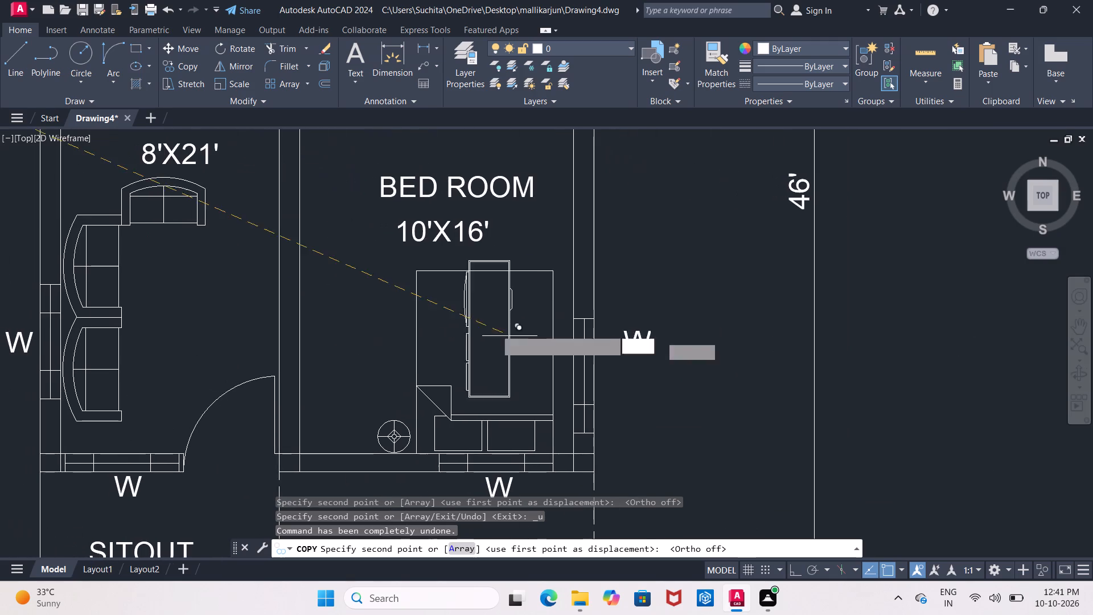
{"action": "scroll", "coordinate": [266, 319], "scroll_direction": "up", "scroll_amount": 1}
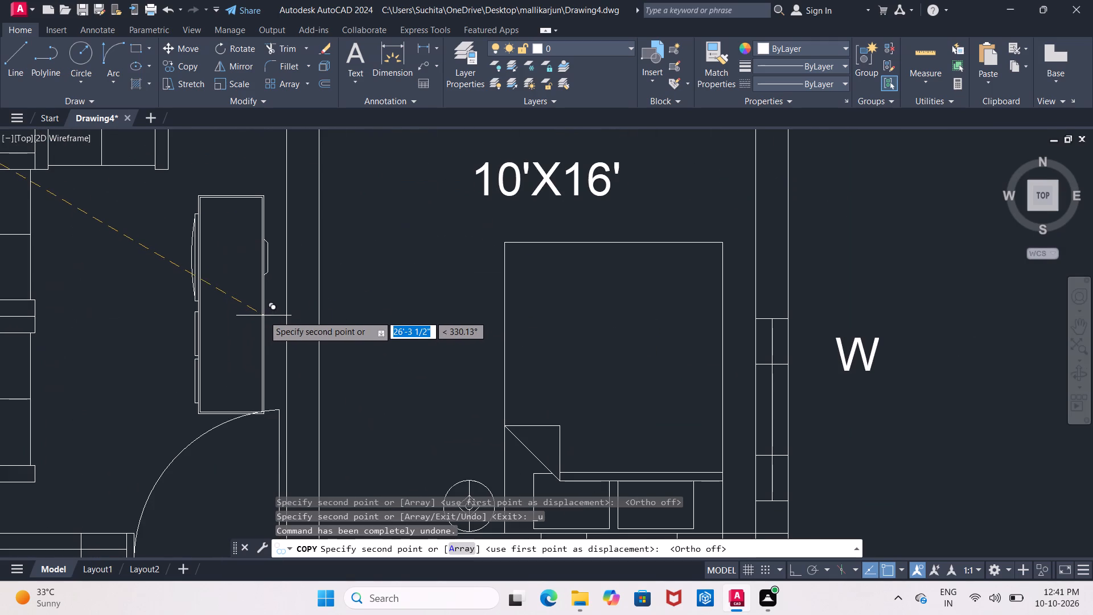
{"action": "scroll", "coordinate": [264, 315], "scroll_direction": "up", "scroll_amount": 1}
{"action": "middle_click_drag", "start_coordinate": [264, 315], "coordinate": [255, 317]}
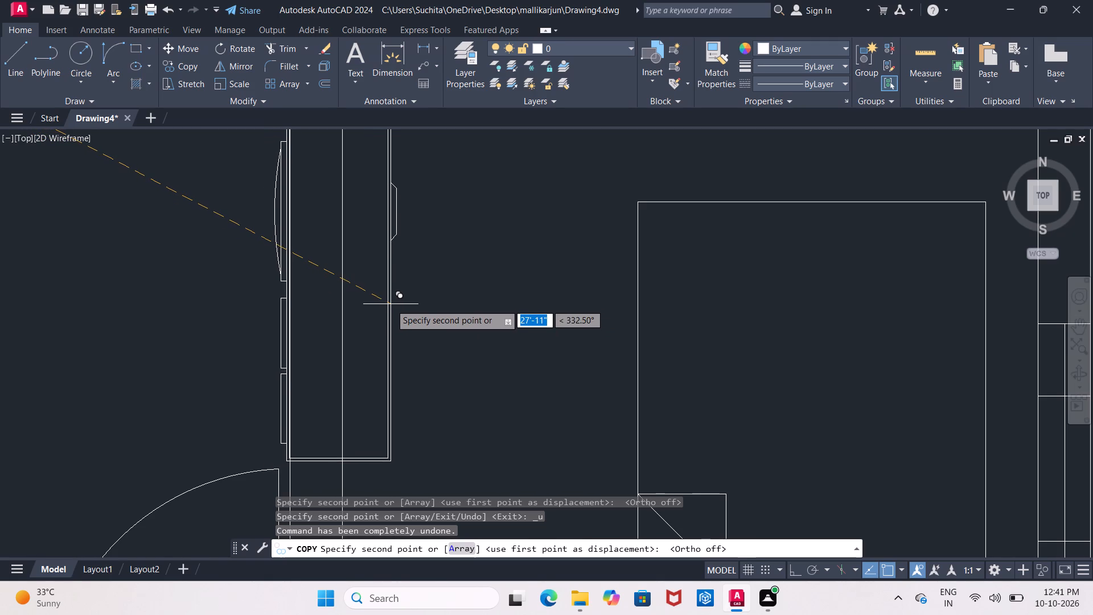
{"action": "left_click", "coordinate": [391, 304]}
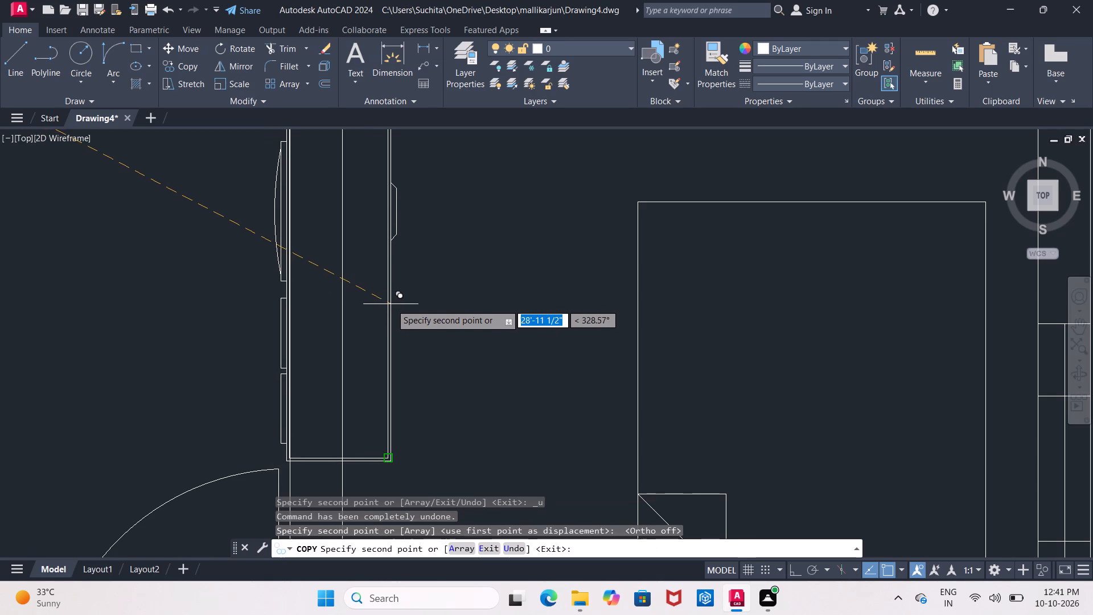
{"action": "scroll", "coordinate": [445, 310], "scroll_direction": "down", "scroll_amount": 3}
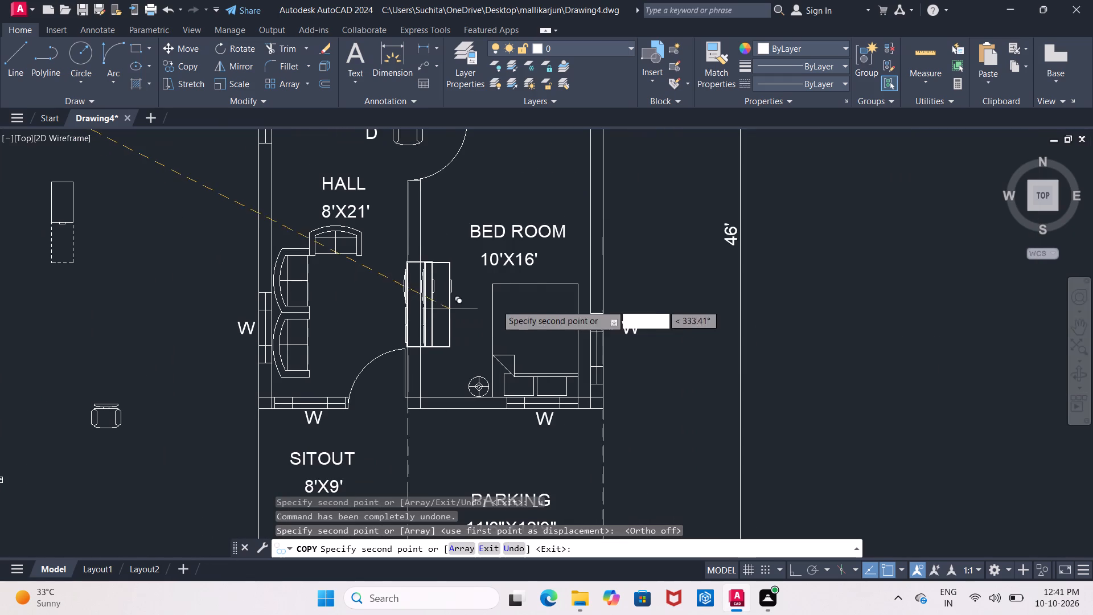
{"action": "middle_click_drag", "start_coordinate": [552, 275], "coordinate": [350, 329]}
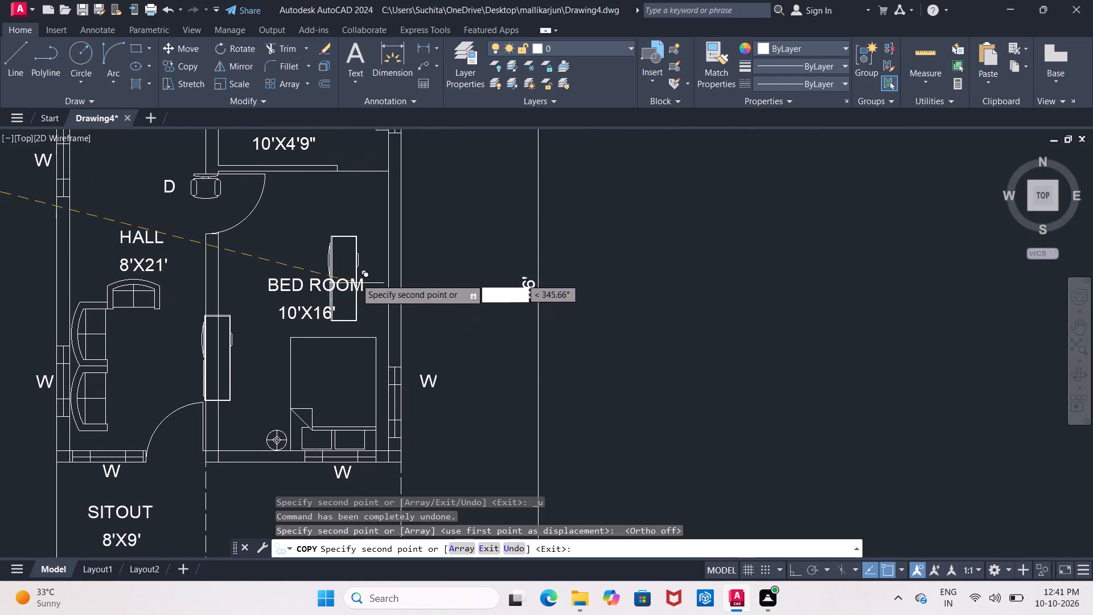
{"action": "middle_click_drag", "start_coordinate": [348, 272], "coordinate": [332, 268]}
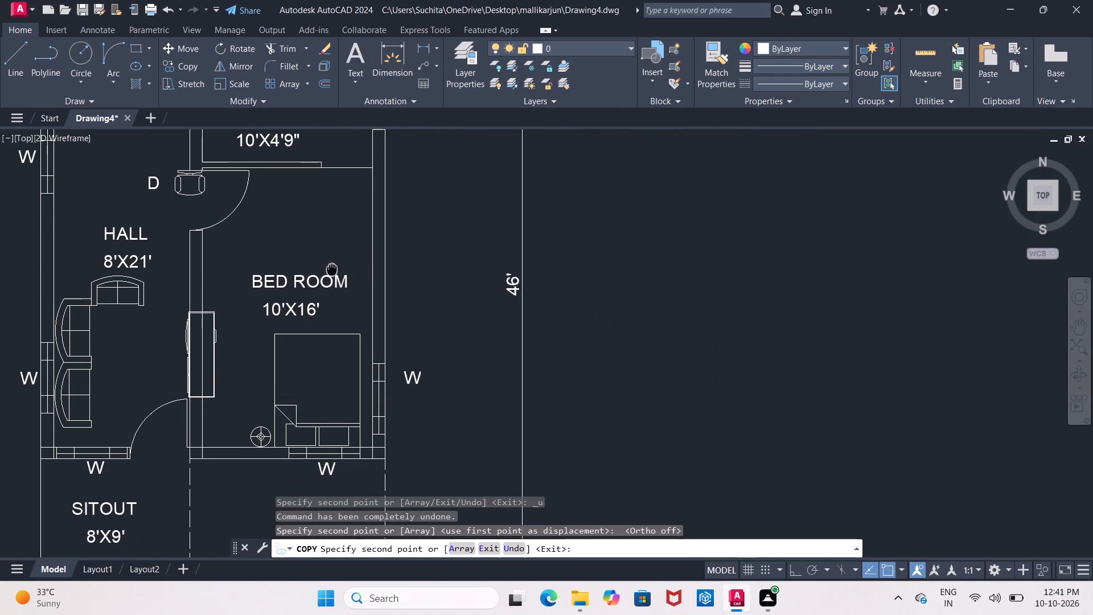
{"action": "middle_click_drag", "start_coordinate": [332, 268], "coordinate": [332, 266]}
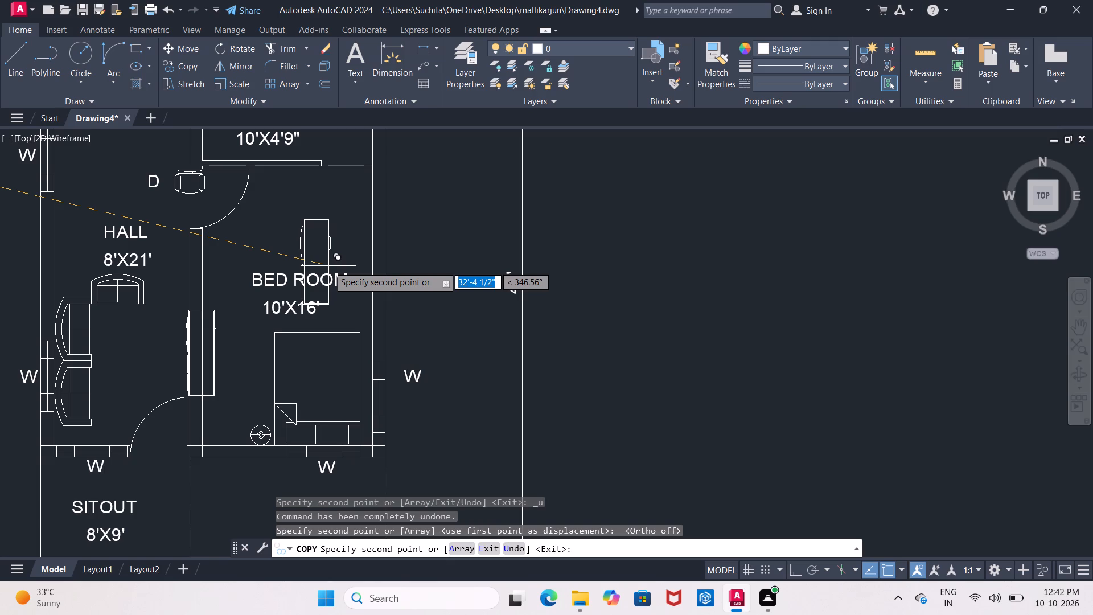
{"action": "scroll", "coordinate": [328, 266], "scroll_direction": "down", "scroll_amount": 1}
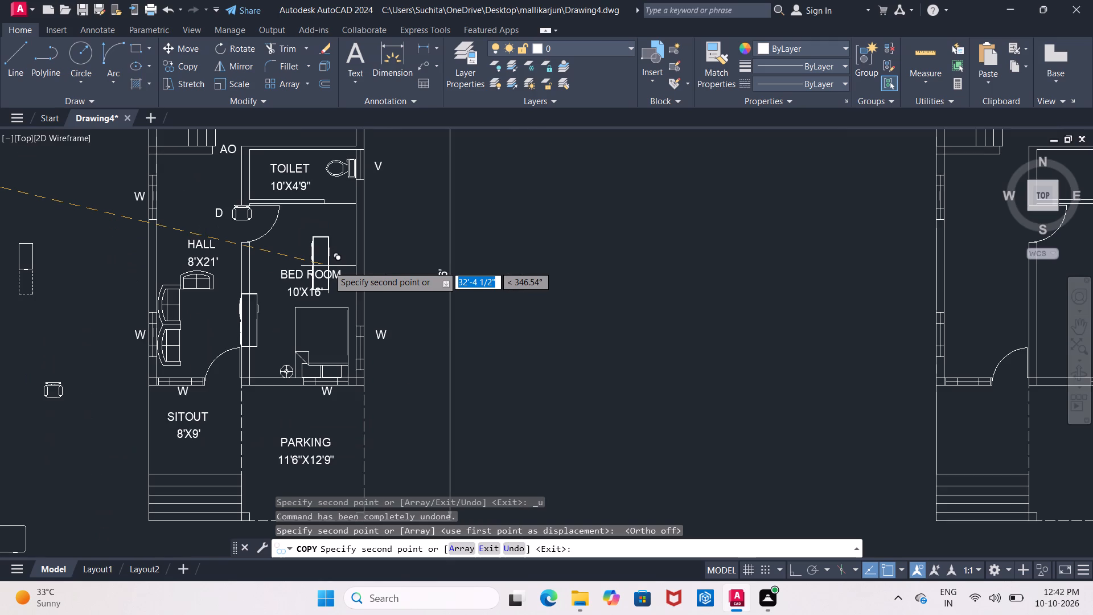
{"action": "key", "text": "Escape"}
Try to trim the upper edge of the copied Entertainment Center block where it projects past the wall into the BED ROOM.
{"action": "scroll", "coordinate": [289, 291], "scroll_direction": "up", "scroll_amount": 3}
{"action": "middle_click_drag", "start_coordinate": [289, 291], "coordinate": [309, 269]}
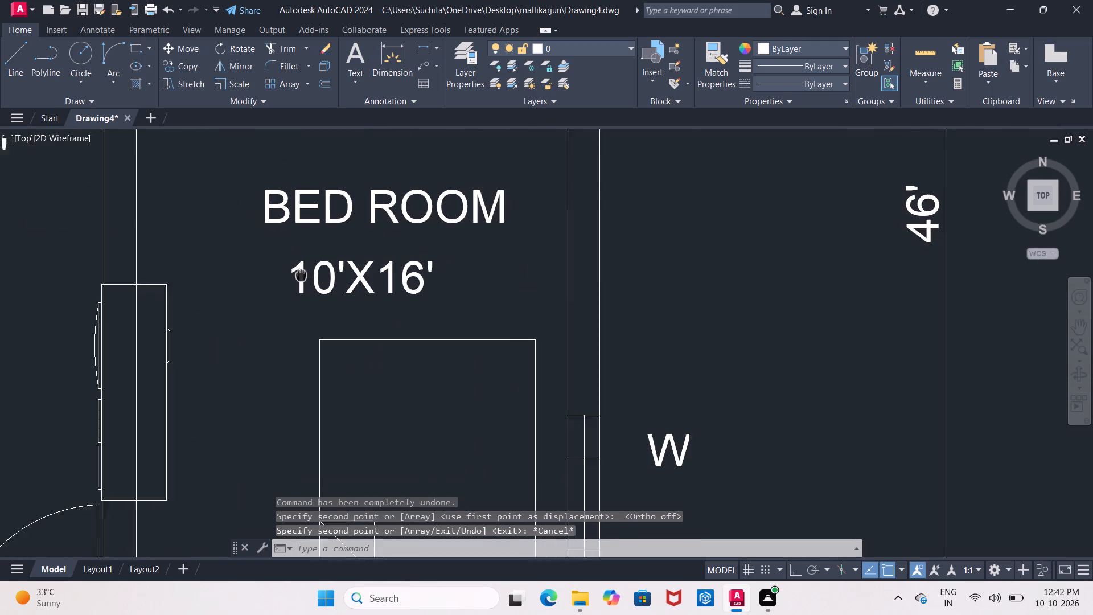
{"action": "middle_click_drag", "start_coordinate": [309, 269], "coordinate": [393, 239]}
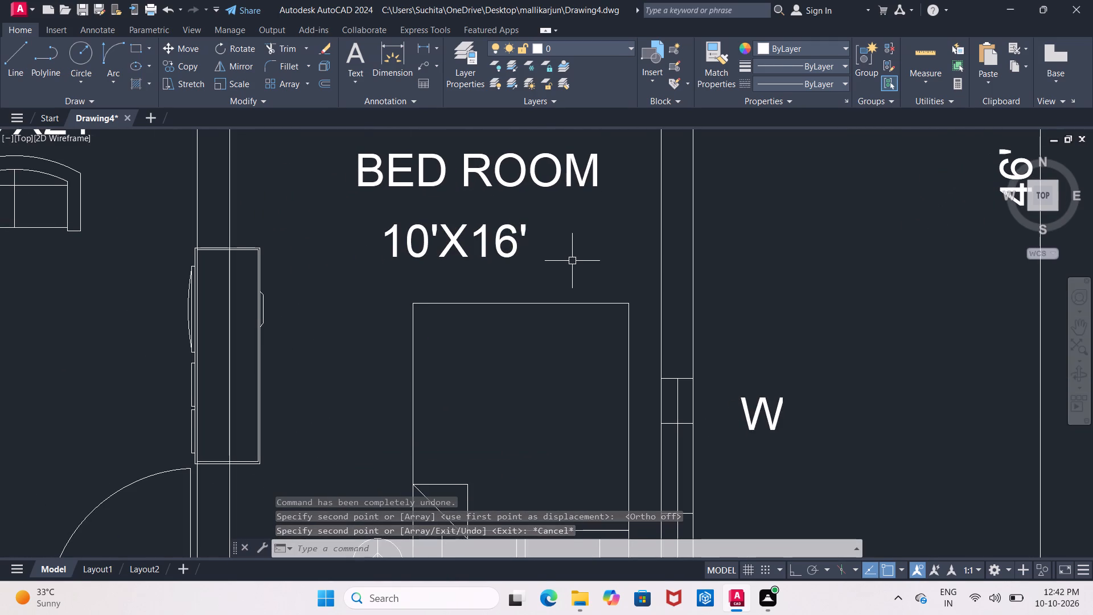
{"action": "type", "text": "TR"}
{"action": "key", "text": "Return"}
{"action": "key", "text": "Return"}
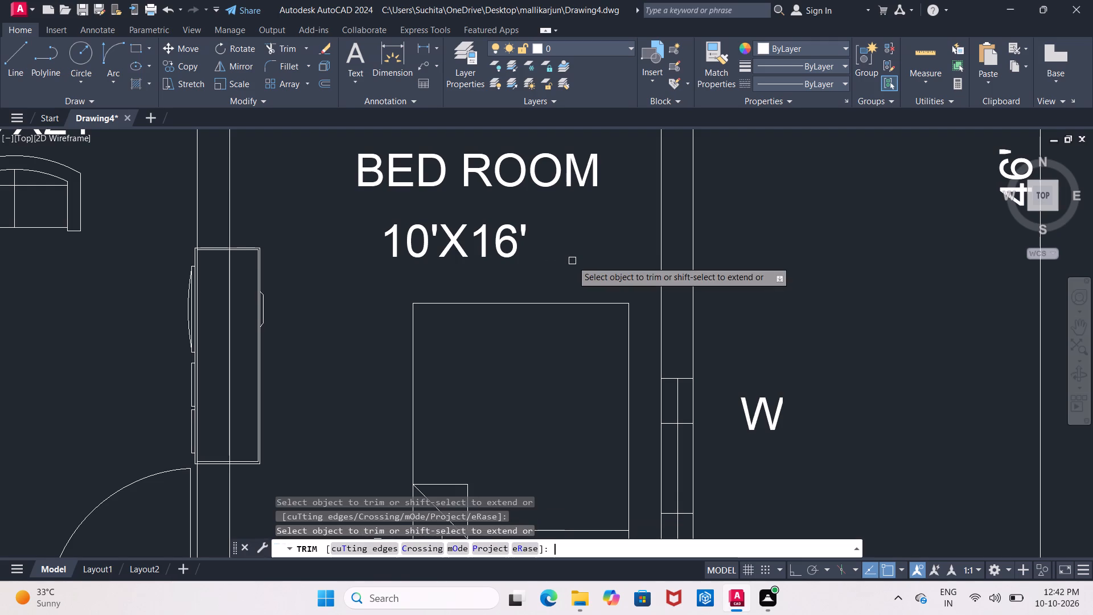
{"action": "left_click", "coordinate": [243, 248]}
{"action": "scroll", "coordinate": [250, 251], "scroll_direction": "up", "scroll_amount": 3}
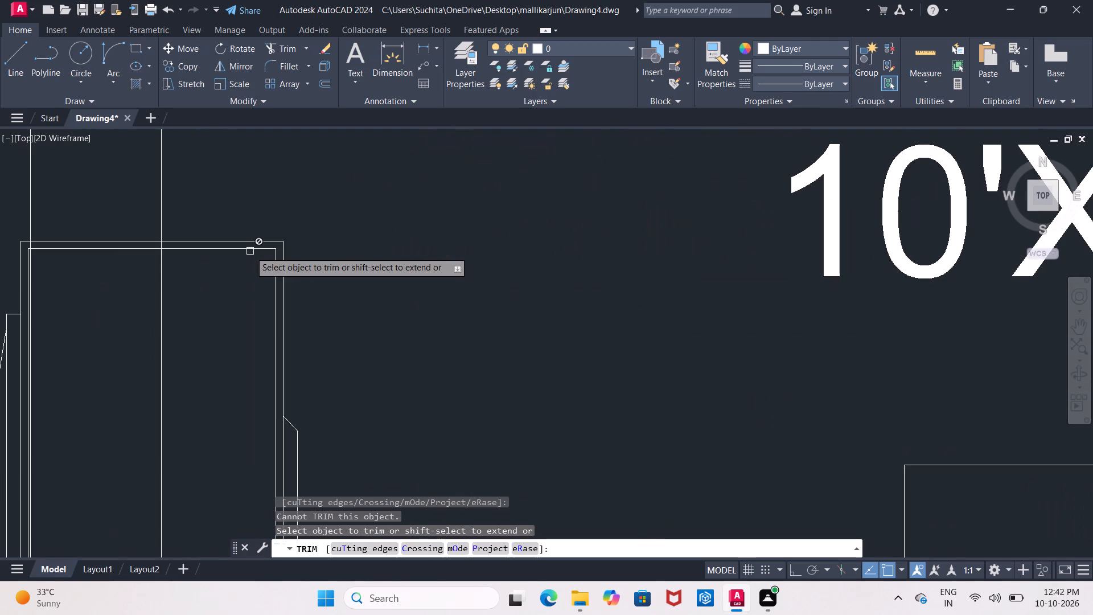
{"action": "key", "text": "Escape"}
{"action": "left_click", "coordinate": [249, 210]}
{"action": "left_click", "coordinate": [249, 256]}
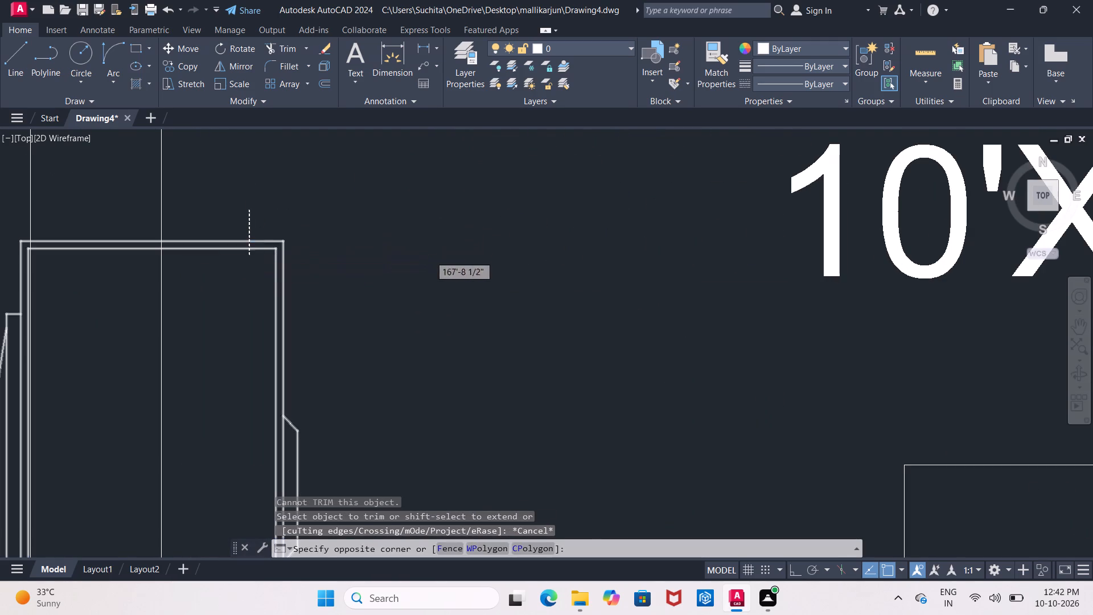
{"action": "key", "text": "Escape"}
Open the copied Entertainment Center block in the Block Editor.
{"action": "scroll", "coordinate": [249, 255], "scroll_direction": "down", "scroll_amount": 2}
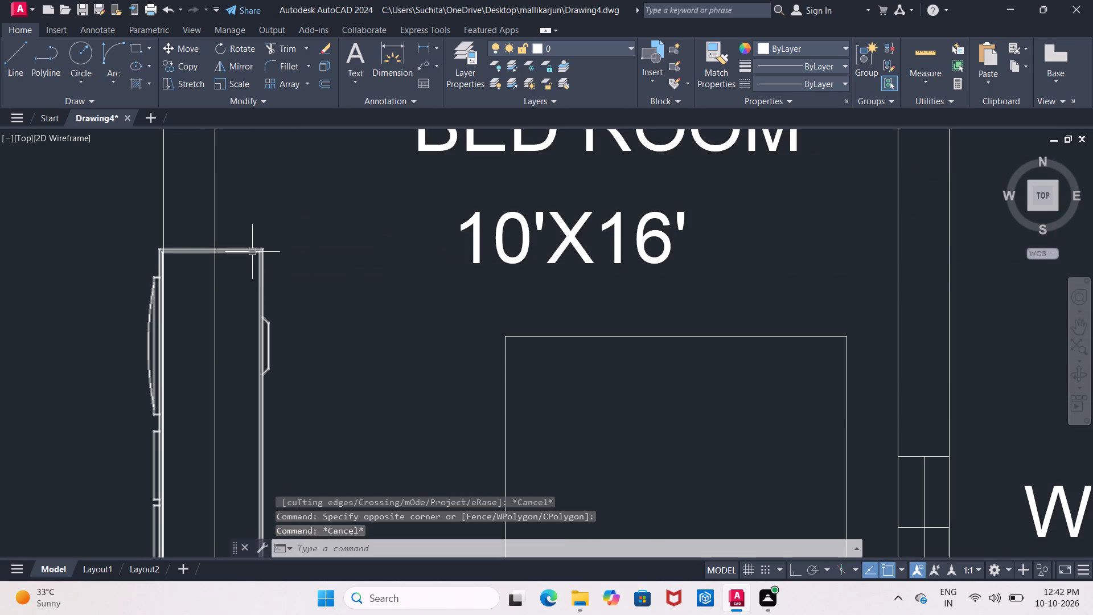
{"action": "left_click", "coordinate": [252, 252]}
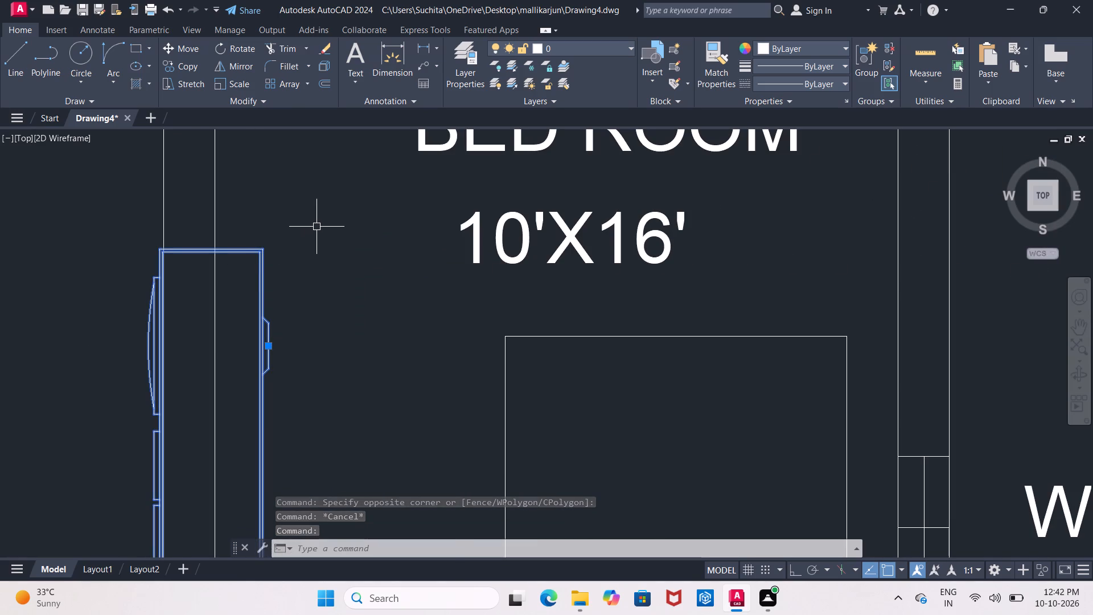
{"action": "right_click", "coordinate": [317, 227]}
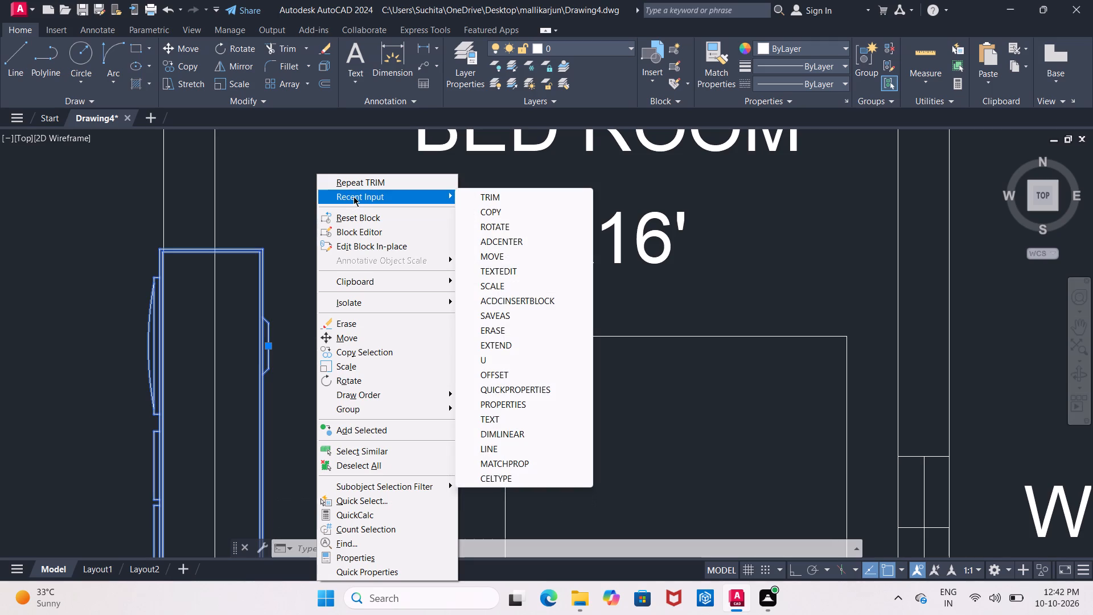
{"action": "left_click", "coordinate": [358, 228]}
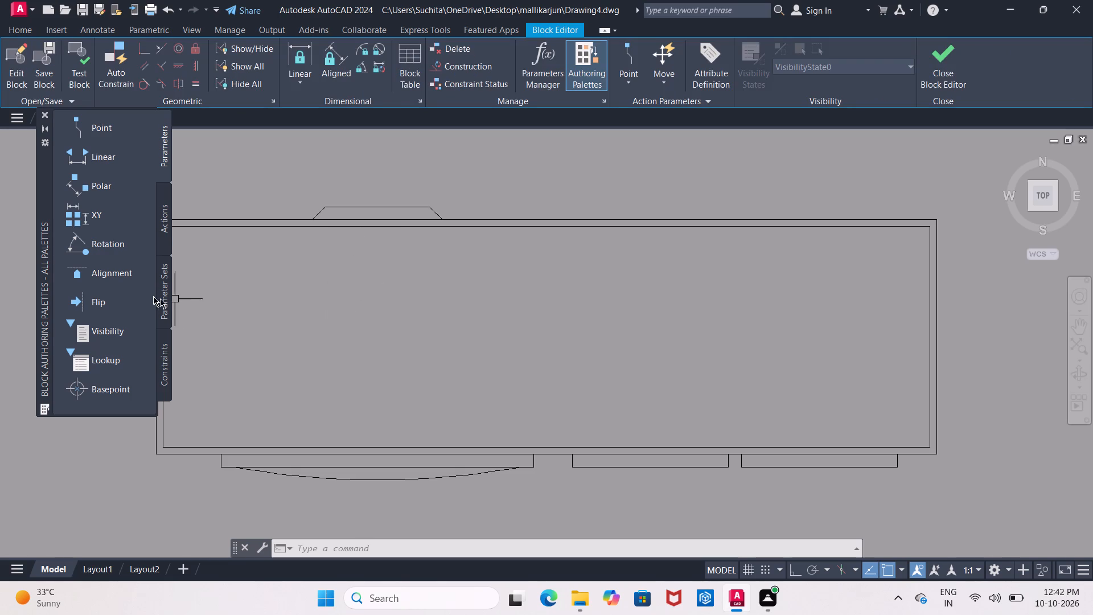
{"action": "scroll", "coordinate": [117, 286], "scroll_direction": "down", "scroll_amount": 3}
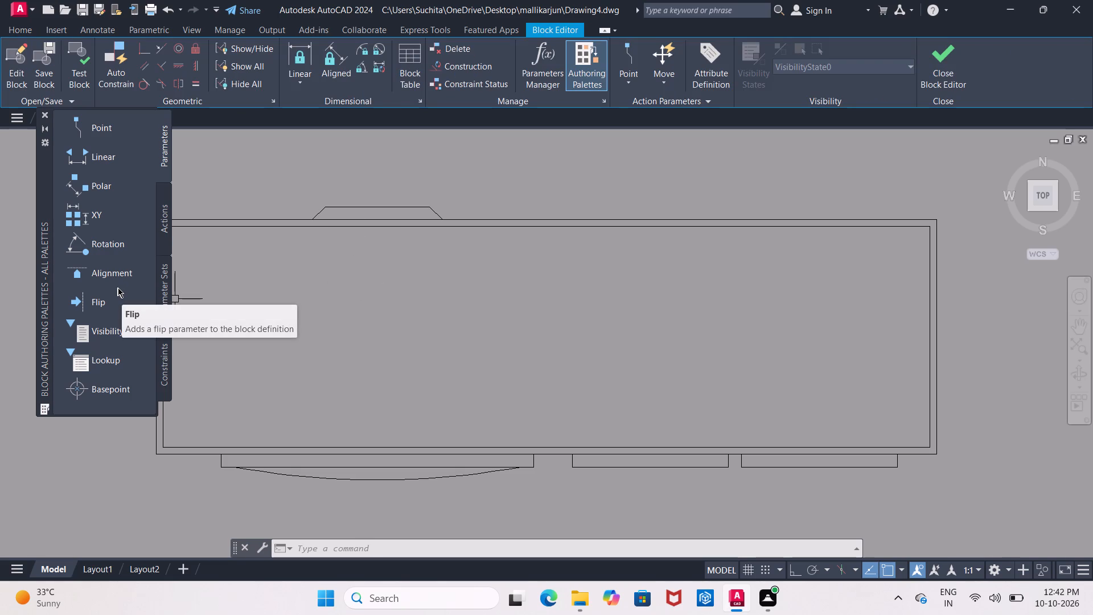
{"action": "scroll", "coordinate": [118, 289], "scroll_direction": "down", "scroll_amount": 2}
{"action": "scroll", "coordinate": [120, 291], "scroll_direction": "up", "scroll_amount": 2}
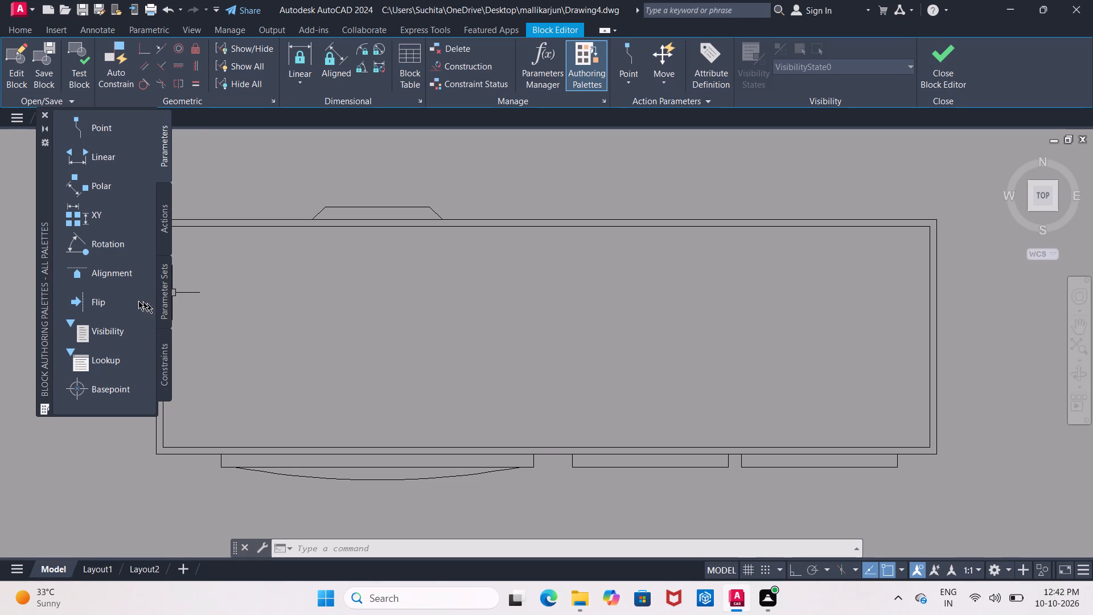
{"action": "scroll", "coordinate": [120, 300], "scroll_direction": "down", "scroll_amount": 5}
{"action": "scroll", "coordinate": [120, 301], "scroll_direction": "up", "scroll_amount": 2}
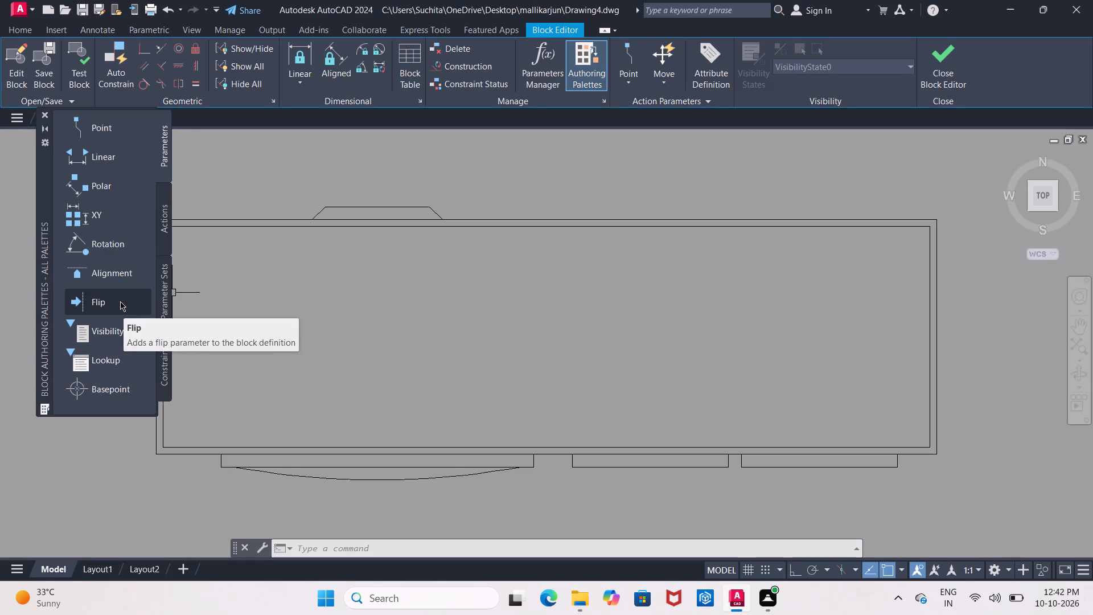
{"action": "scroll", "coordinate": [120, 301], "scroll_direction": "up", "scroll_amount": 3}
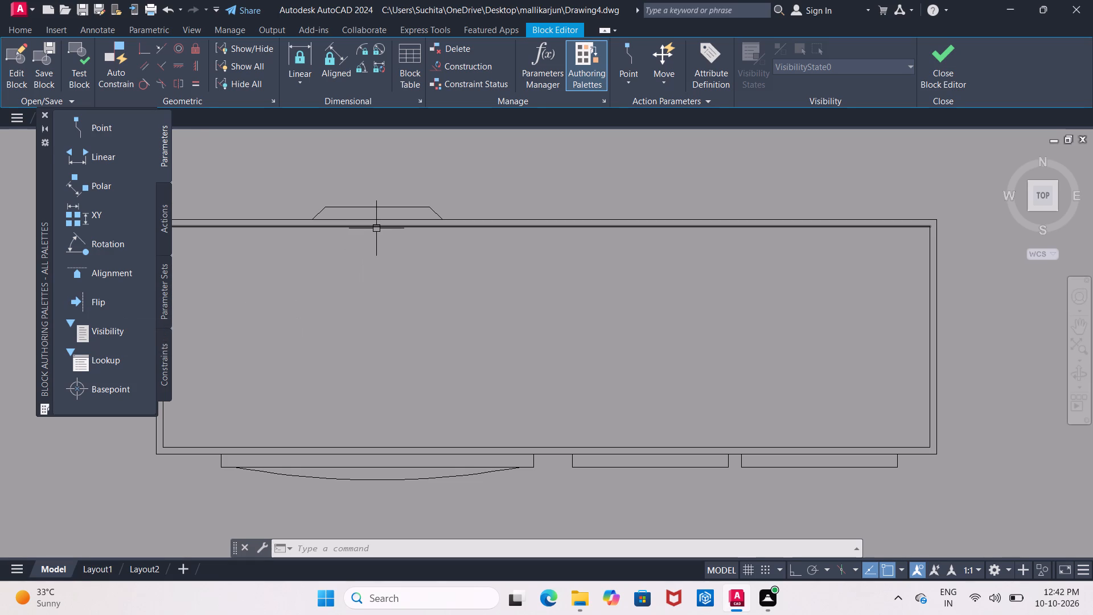
Erase the cabinet's double rear and side outlines, plus the rear projection's long edge and left slanted edge.
{"action": "left_click", "coordinate": [376, 228]}
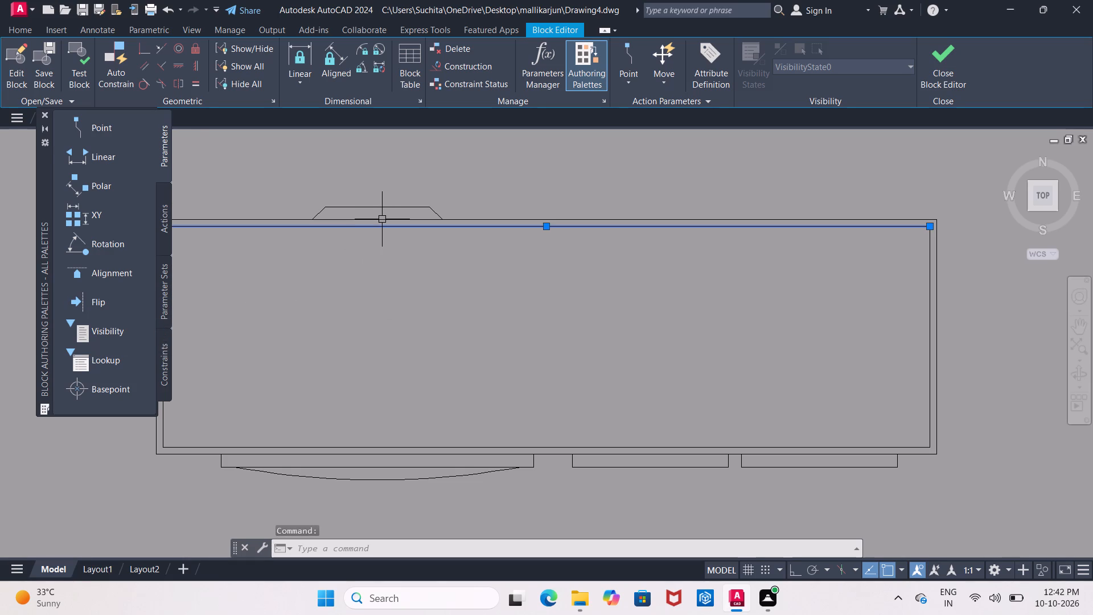
{"action": "left_click", "coordinate": [383, 218]}
{"action": "left_click", "coordinate": [383, 207]}
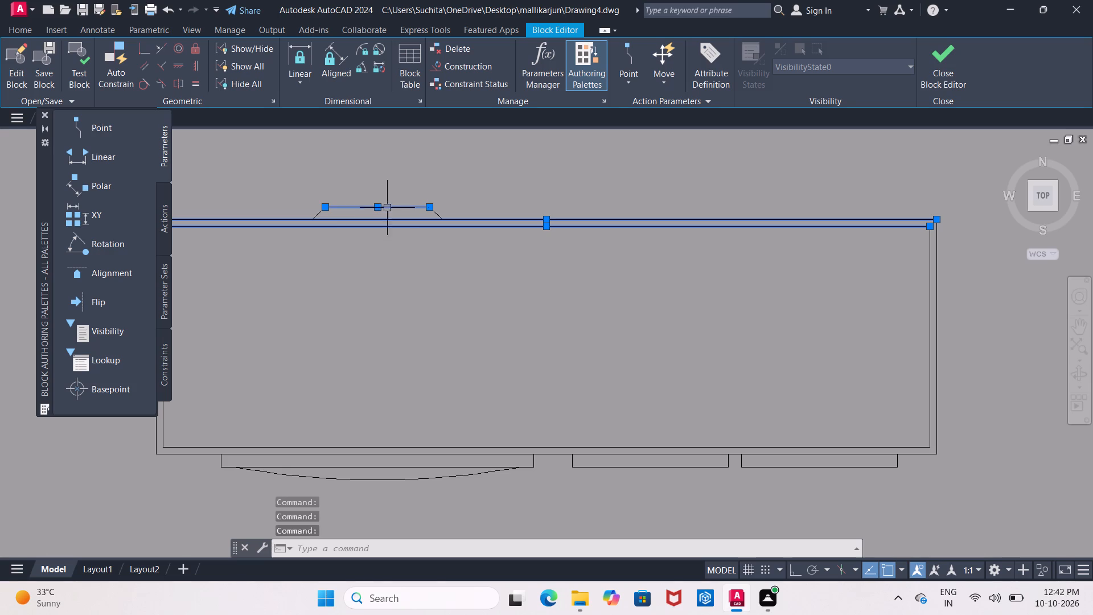
{"action": "left_click", "coordinate": [320, 216]}
{"action": "scroll", "coordinate": [339, 241], "scroll_direction": "down", "scroll_amount": 1}
{"action": "middle_click_drag", "start_coordinate": [342, 242], "coordinate": [368, 240]}
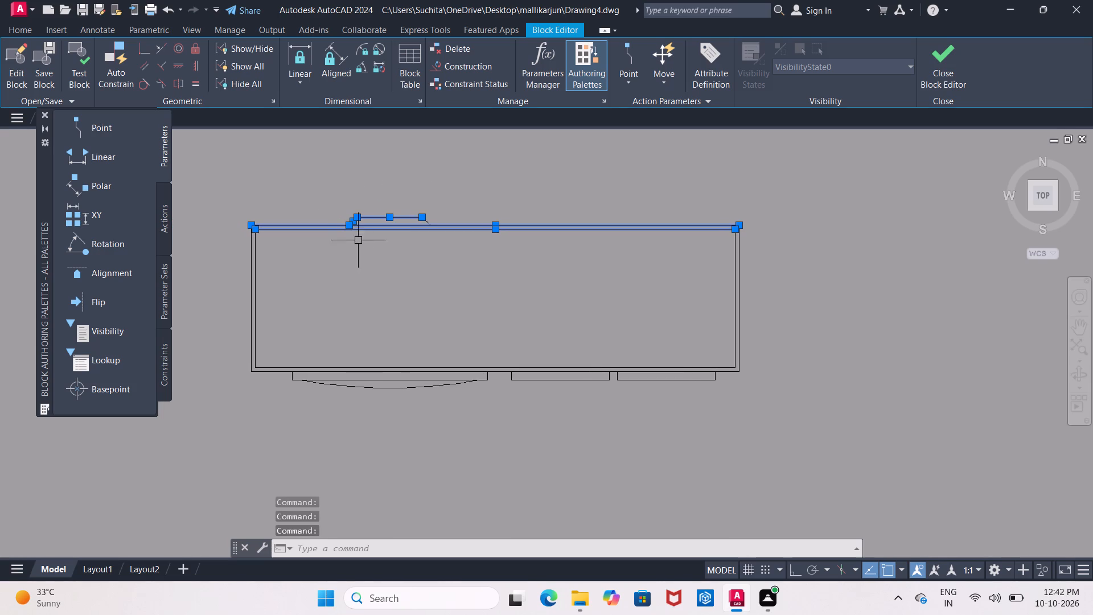
{"action": "scroll", "coordinate": [292, 285], "scroll_direction": "up", "scroll_amount": 1}
{"action": "middle_click_drag", "start_coordinate": [301, 281], "coordinate": [311, 281]}
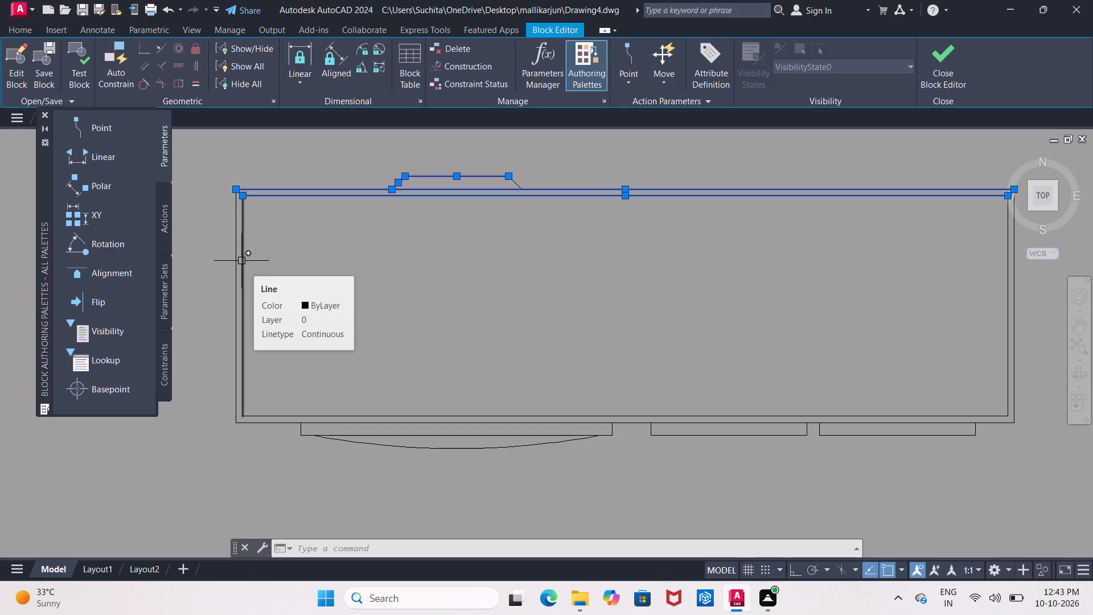
{"action": "left_click", "coordinate": [235, 293]}
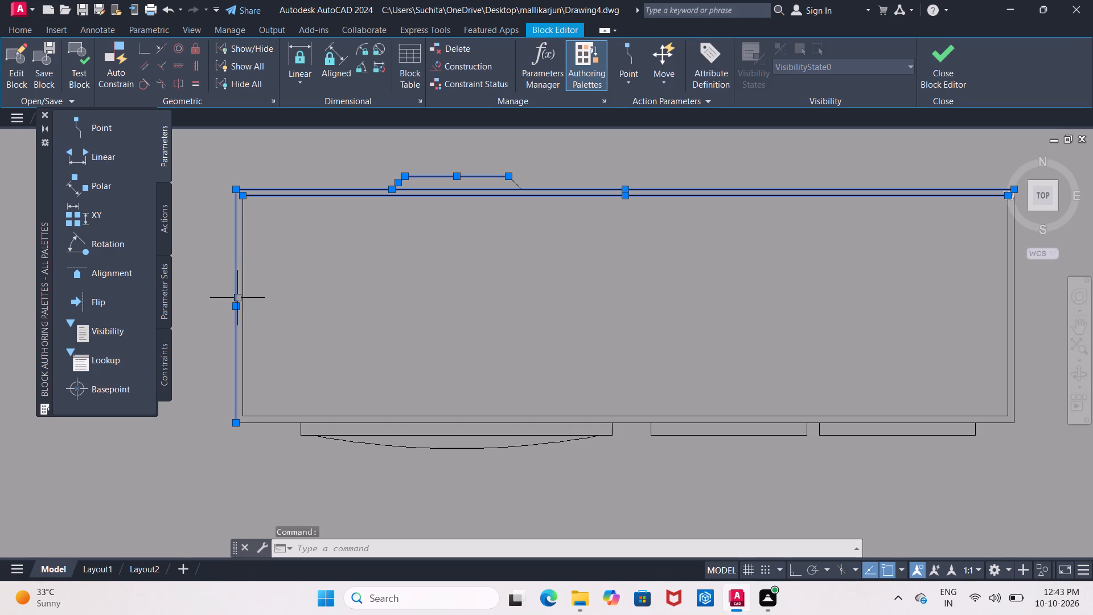
{"action": "left_click", "coordinate": [244, 319]}
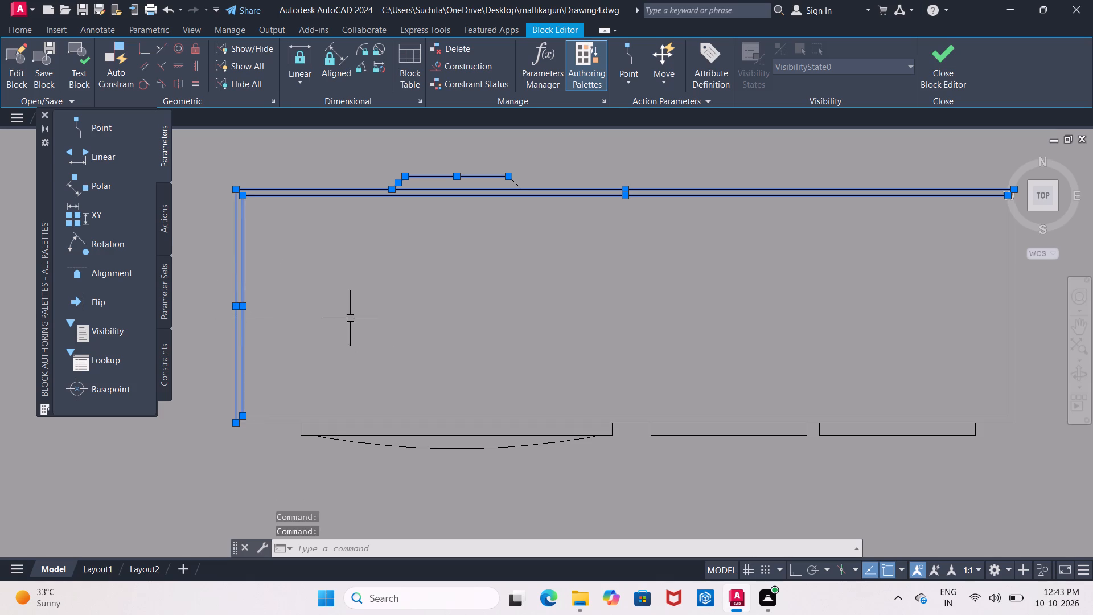
{"action": "middle_click_drag", "start_coordinate": [392, 318], "coordinate": [362, 302]}
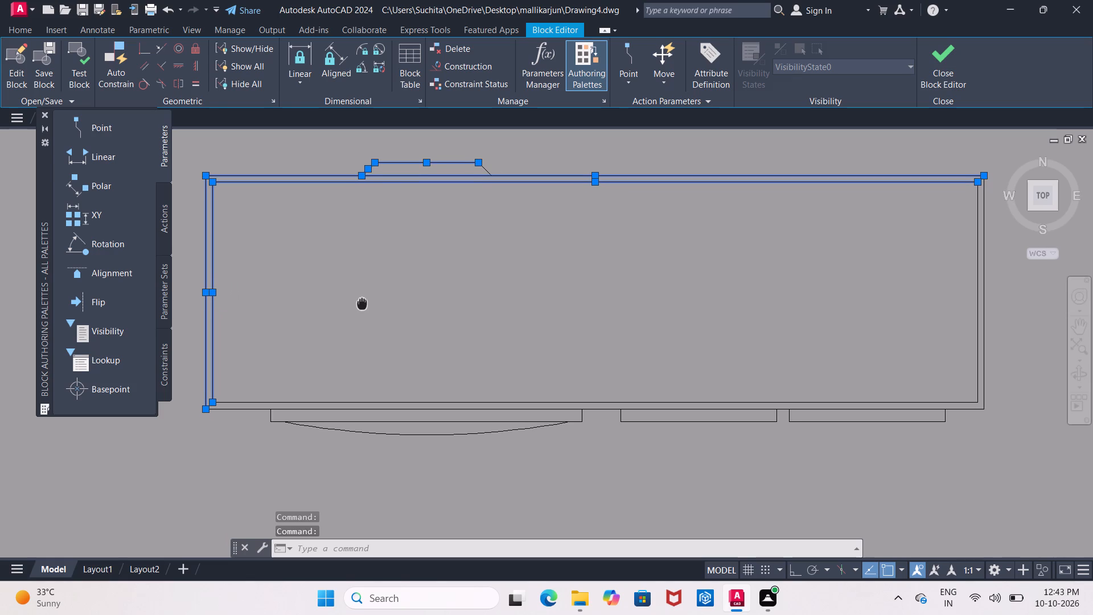
{"action": "middle_click_drag", "start_coordinate": [362, 302], "coordinate": [350, 315]}
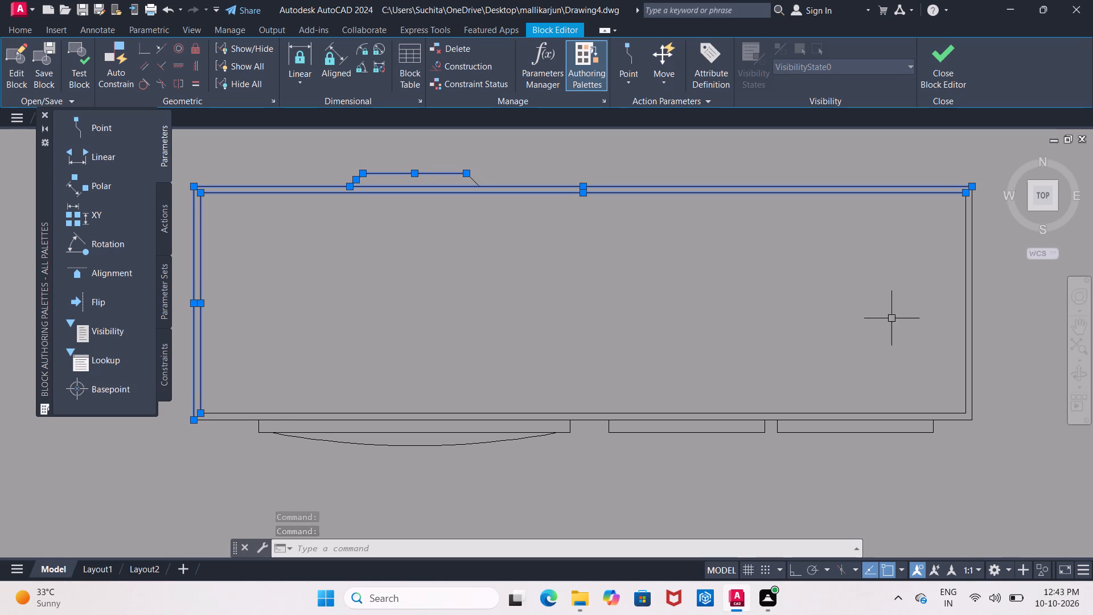
{"action": "left_click", "coordinate": [972, 338]}
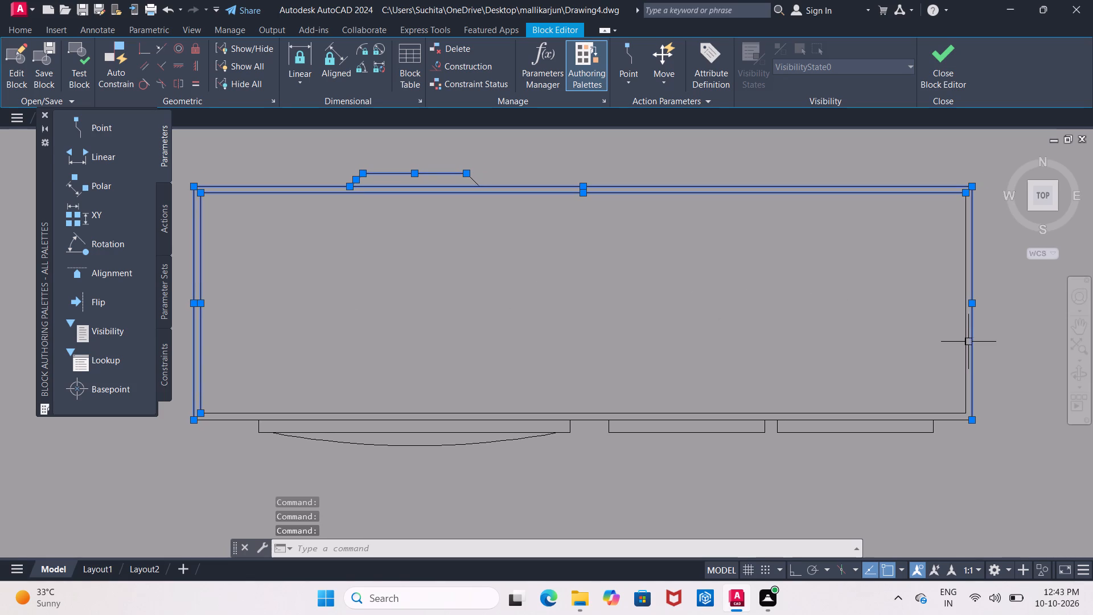
{"action": "left_click", "coordinate": [966, 343]}
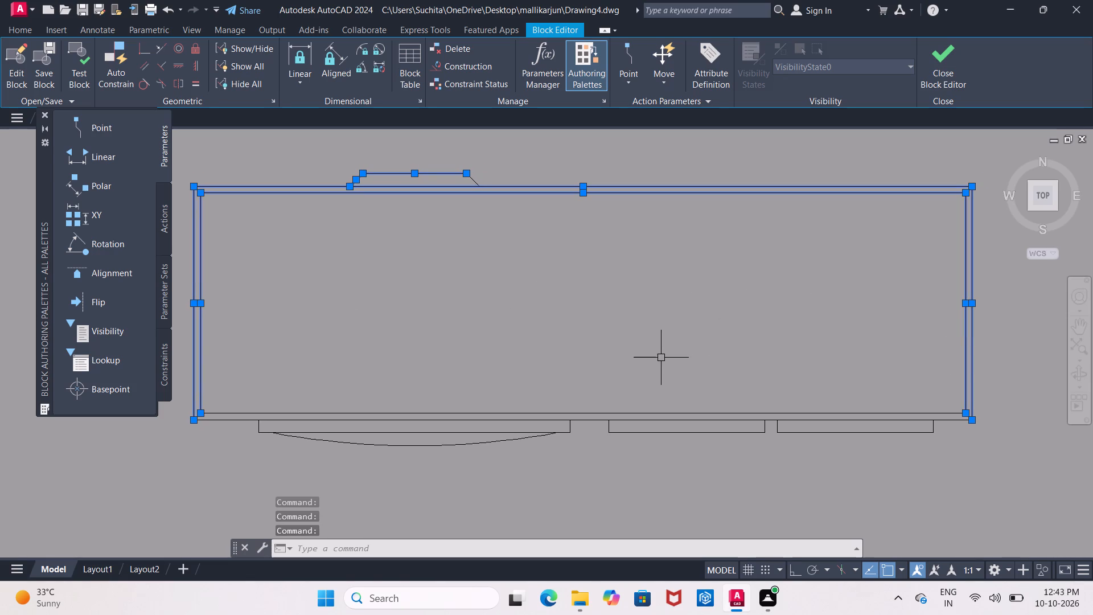
{"action": "key", "text": "Delete"}
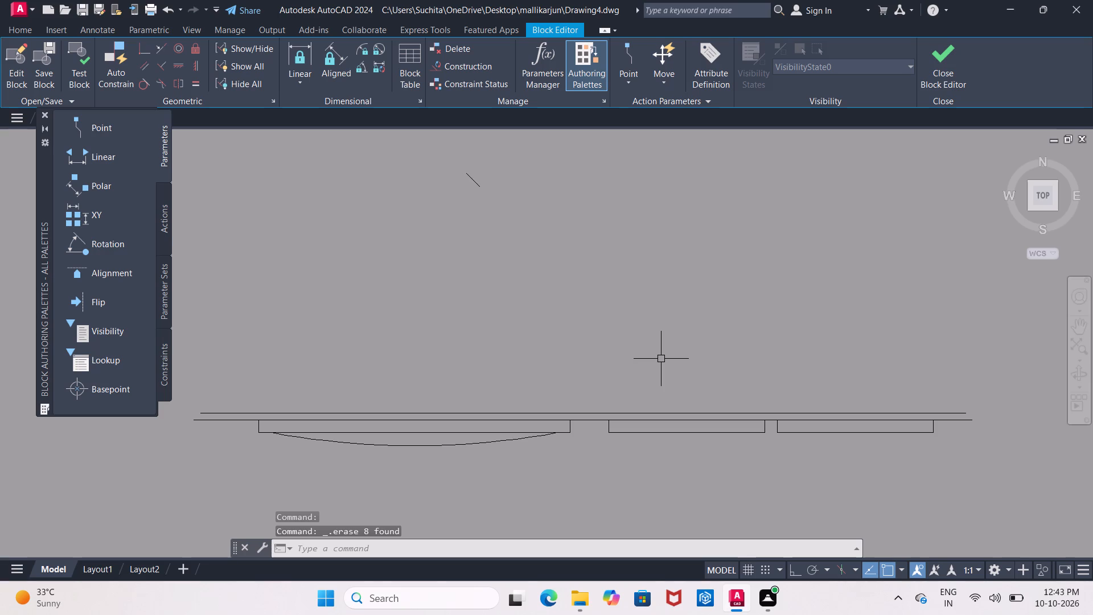
Extend both short end lines of the curved-front section up to the upper of the two remaining long lines.
{"action": "middle_click_drag", "start_coordinate": [597, 360], "coordinate": [650, 336]}
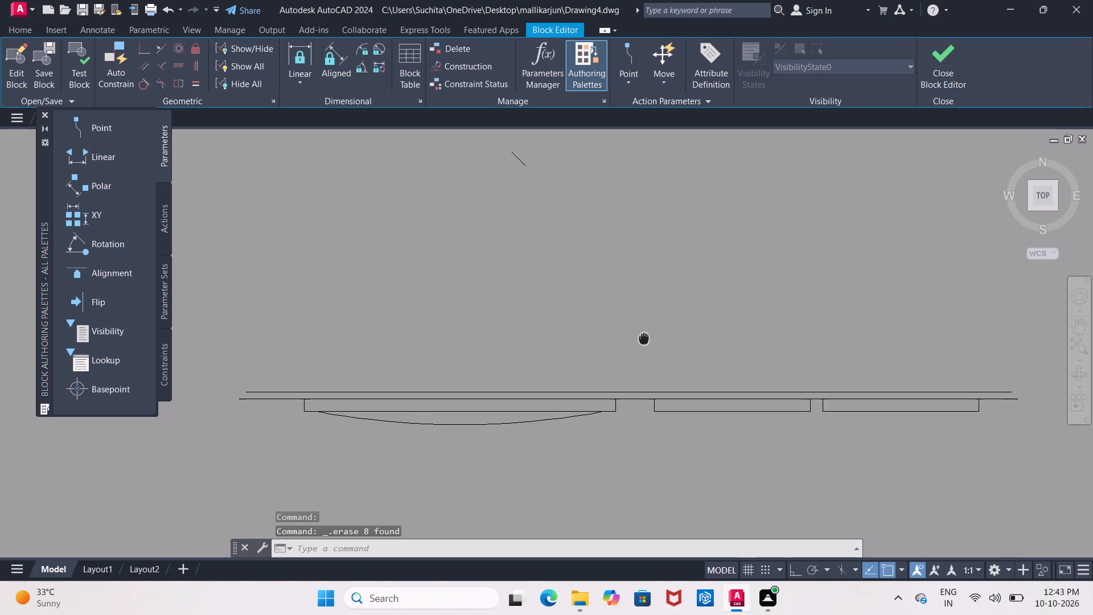
{"action": "middle_click_drag", "start_coordinate": [650, 336], "coordinate": [654, 335]}
{"action": "middle_click", "coordinate": [225, 411]}
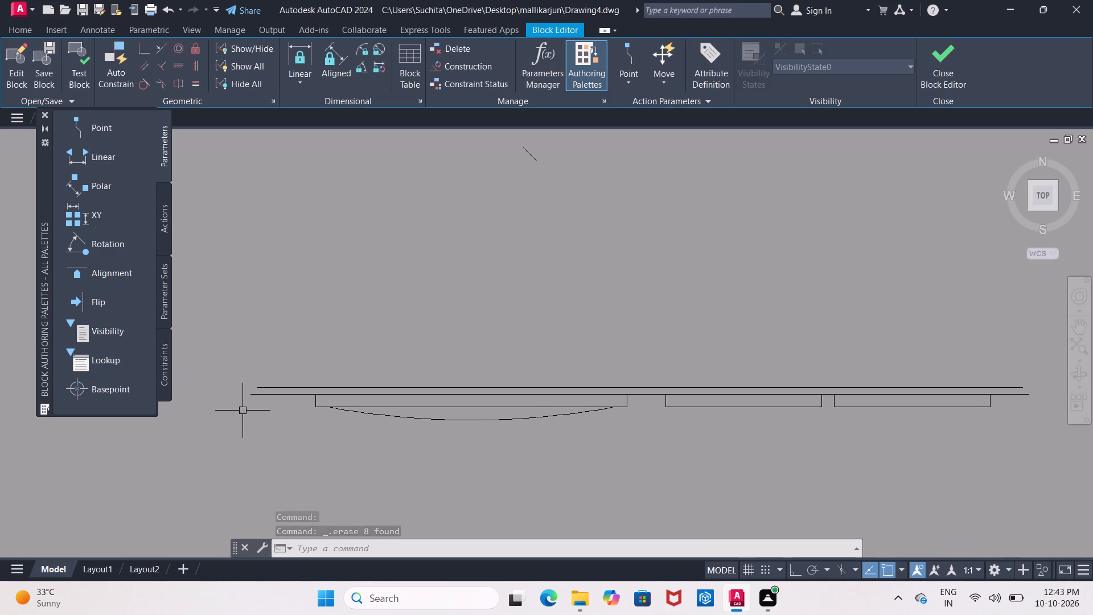
{"action": "scroll", "coordinate": [265, 409], "scroll_direction": "up", "scroll_amount": 2}
{"action": "middle_click", "coordinate": [265, 409]}
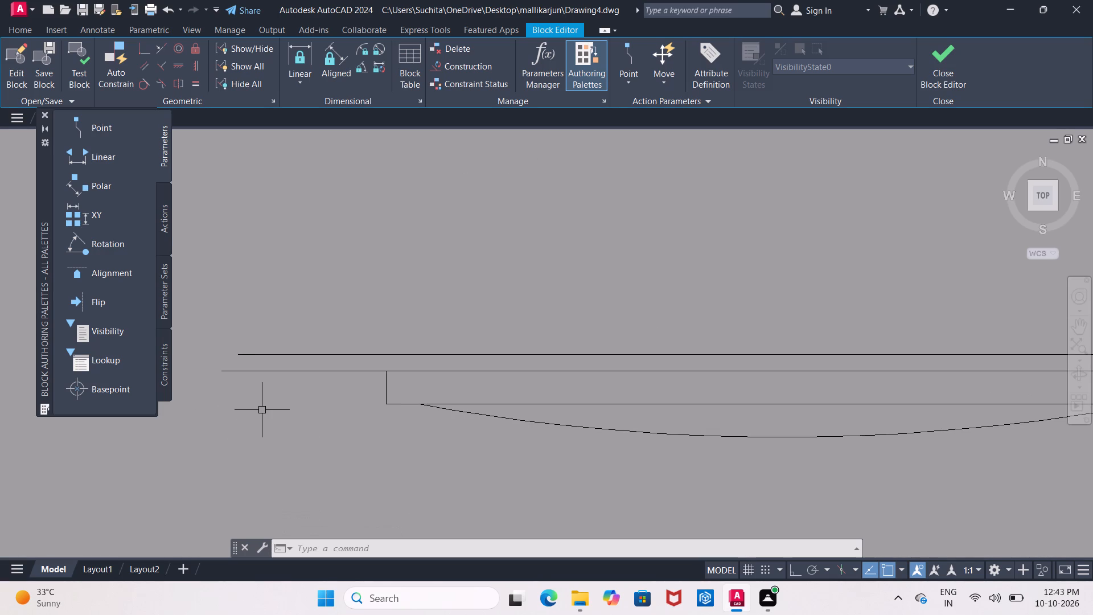
{"action": "type", "text": "EX"}
{"action": "key", "text": "Return"}
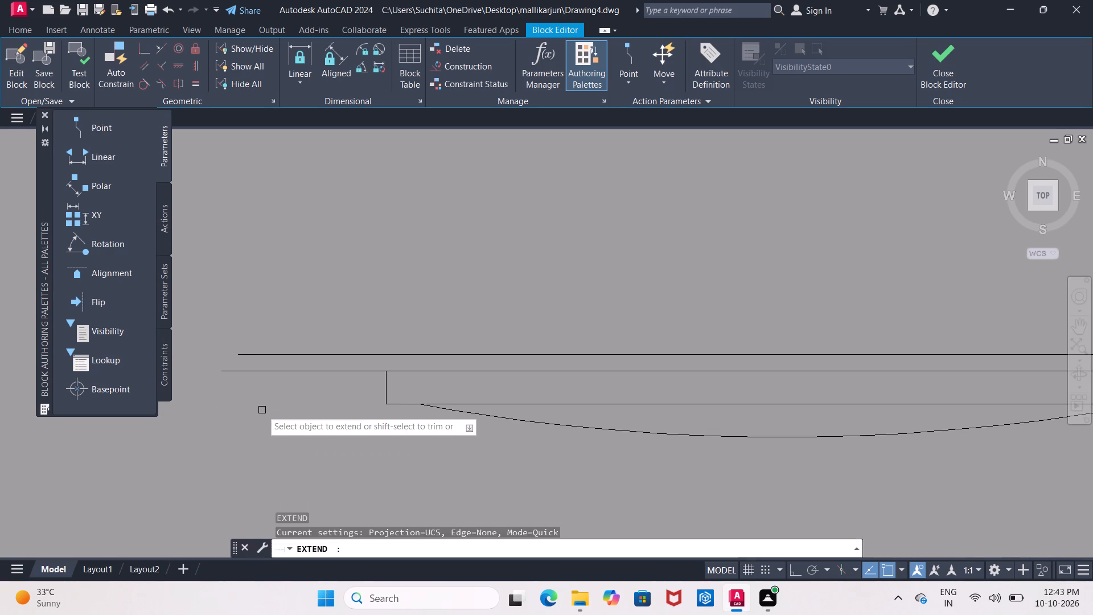
{"action": "scroll", "coordinate": [388, 391], "scroll_direction": "up", "scroll_amount": 2}
{"action": "left_click", "coordinate": [380, 383]}
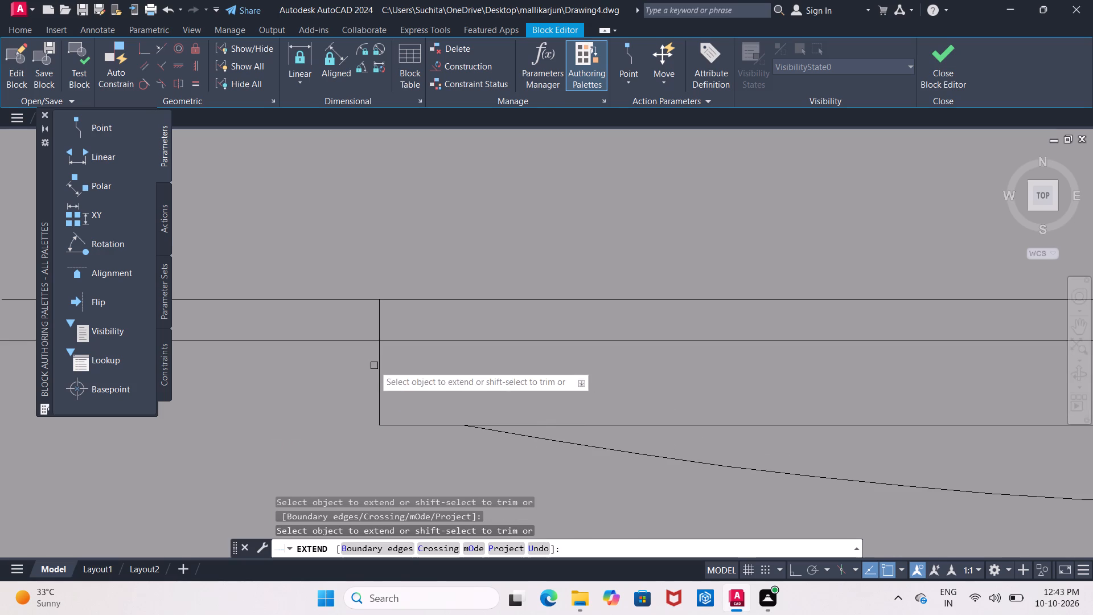
{"action": "scroll", "coordinate": [383, 372], "scroll_direction": "down", "scroll_amount": 2}
{"action": "scroll", "coordinate": [456, 363], "scroll_direction": "down", "scroll_amount": 1}
{"action": "middle_click_drag", "start_coordinate": [456, 363], "coordinate": [233, 375]}
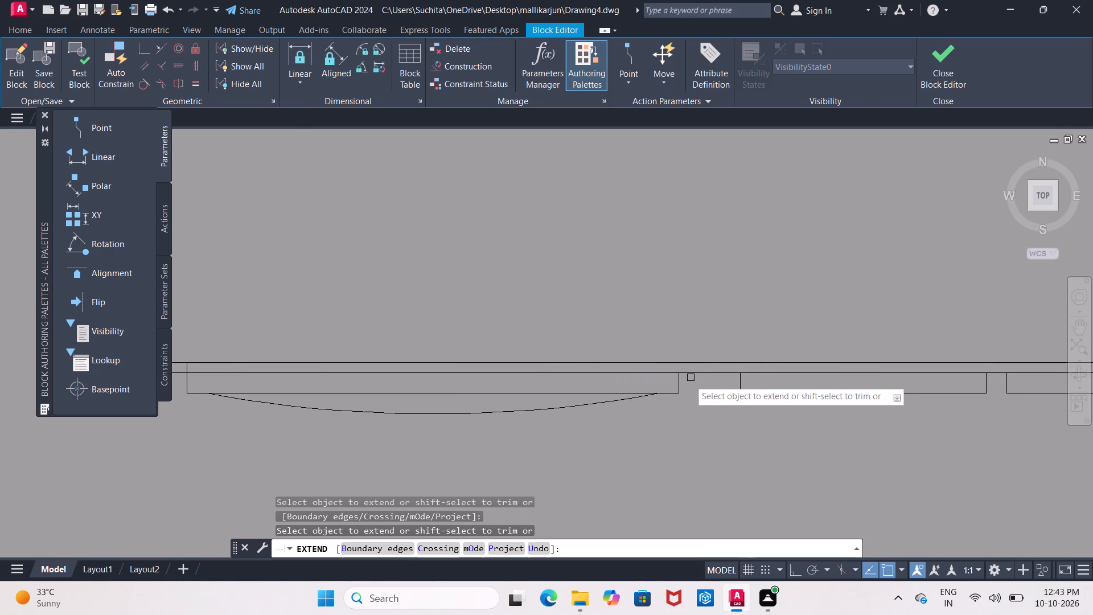
{"action": "scroll", "coordinate": [687, 387], "scroll_direction": "down", "scroll_amount": 1}
{"action": "middle_click_drag", "start_coordinate": [687, 387], "coordinate": [632, 382]}
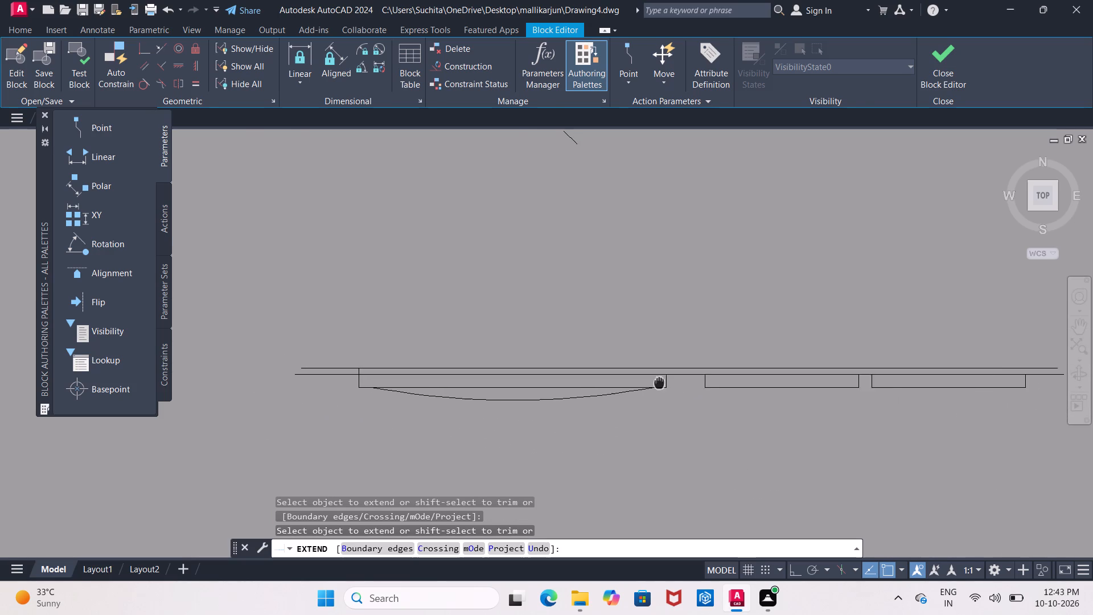
{"action": "middle_click_drag", "start_coordinate": [632, 382], "coordinate": [605, 378]}
{"action": "scroll", "coordinate": [603, 378], "scroll_direction": "up", "scroll_amount": 3}
{"action": "left_click", "coordinate": [584, 373]}
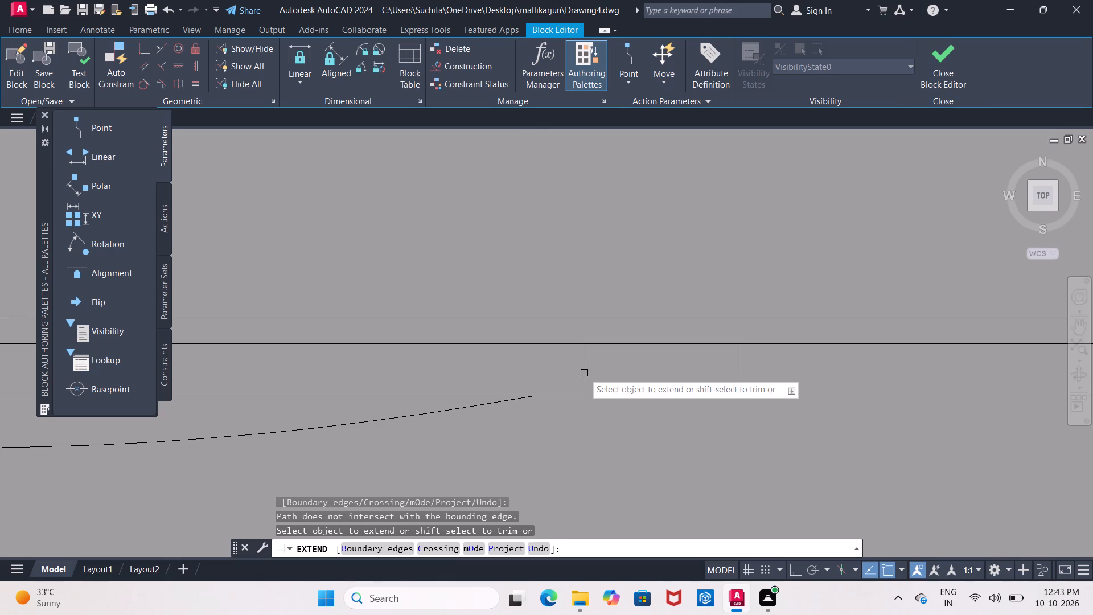
{"action": "left_click", "coordinate": [585, 355]}
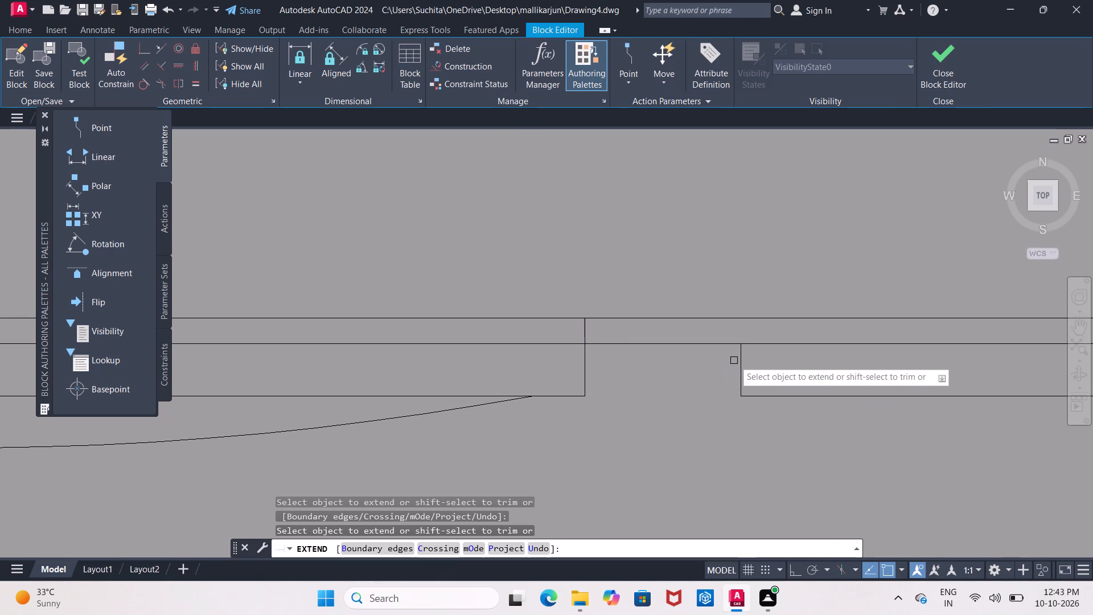
Extend the end lines of the two small rectangular sections up to the upper long line.
{"action": "left_click", "coordinate": [743, 362]}
{"action": "middle_click_drag", "start_coordinate": [741, 362], "coordinate": [421, 407]}
{"action": "scroll", "coordinate": [578, 402], "scroll_direction": "down", "scroll_amount": 2}
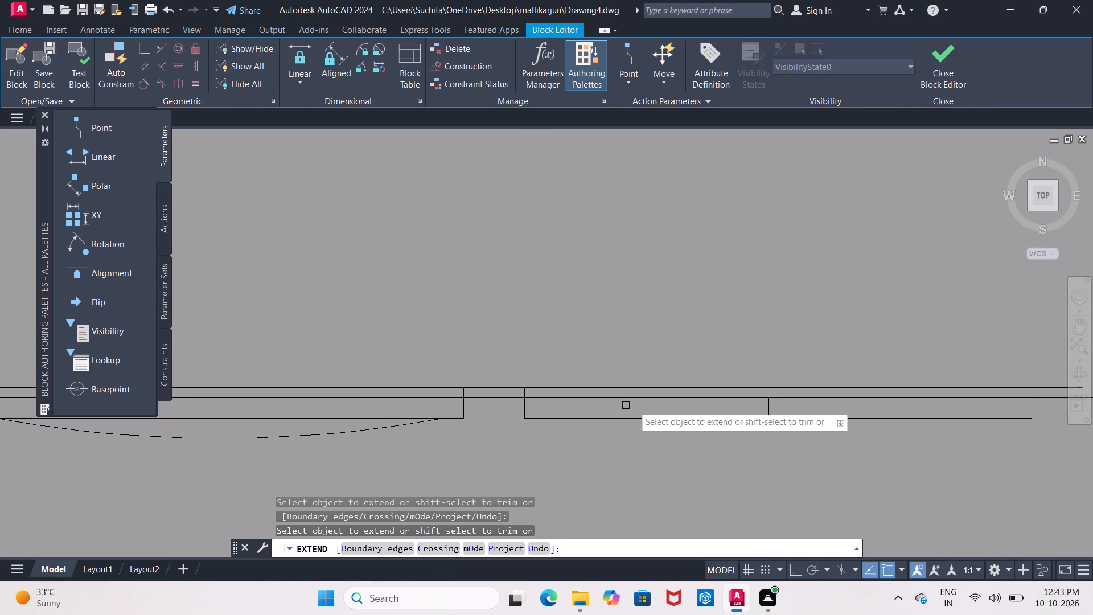
{"action": "scroll", "coordinate": [725, 397], "scroll_direction": "up", "scroll_amount": 1}
{"action": "middle_click_drag", "start_coordinate": [725, 397], "coordinate": [161, 327]}
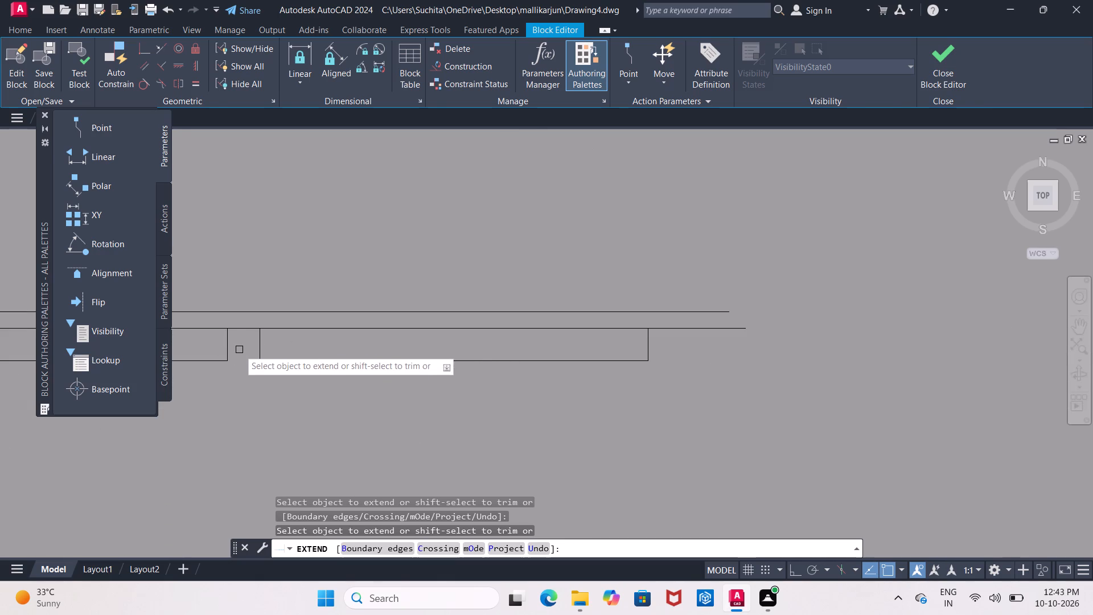
{"action": "left_click", "coordinate": [226, 339]}
{"action": "left_click", "coordinate": [261, 342]}
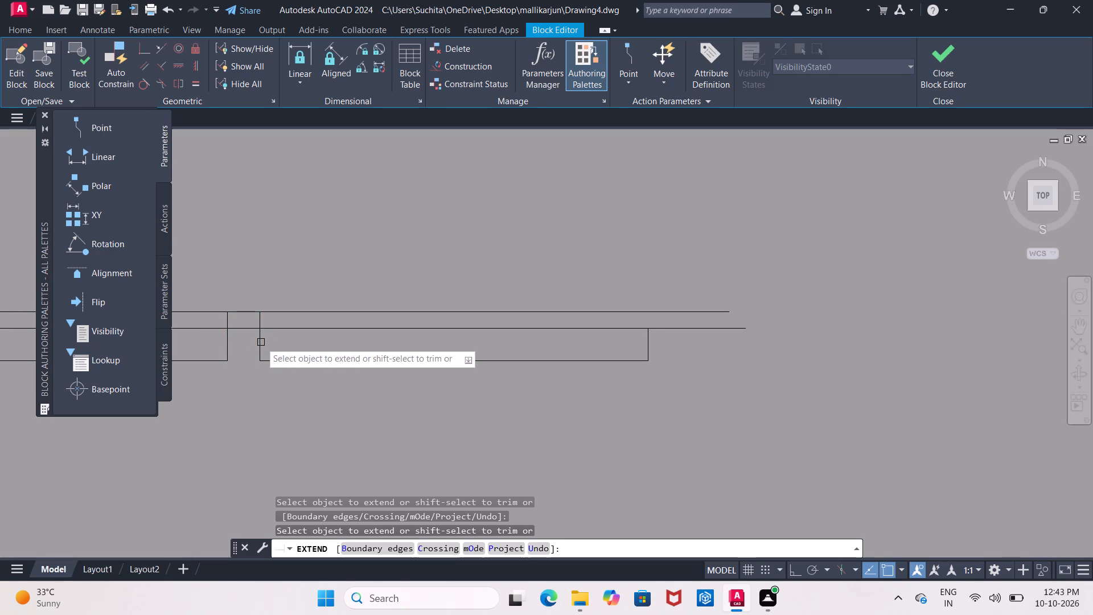
{"action": "left_click", "coordinate": [647, 342]}
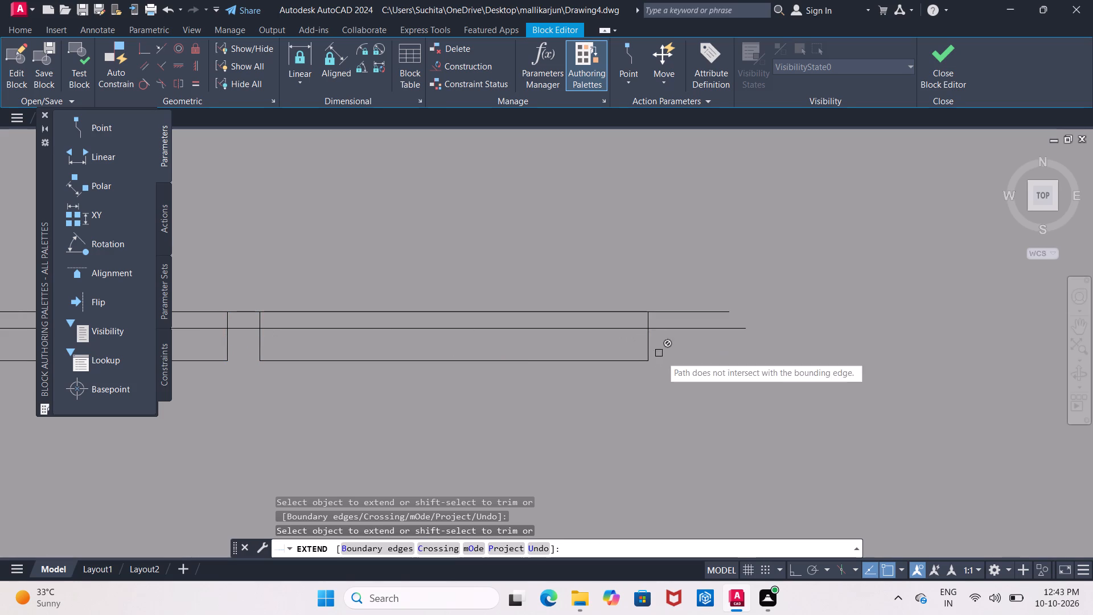
{"action": "key", "text": "Escape"}
Trim the two long horizontal lines where they project beyond the outermost sections at both ends.
{"action": "type", "text": "TR"}
{"action": "key", "text": "Return"}
{"action": "key", "text": "Return"}
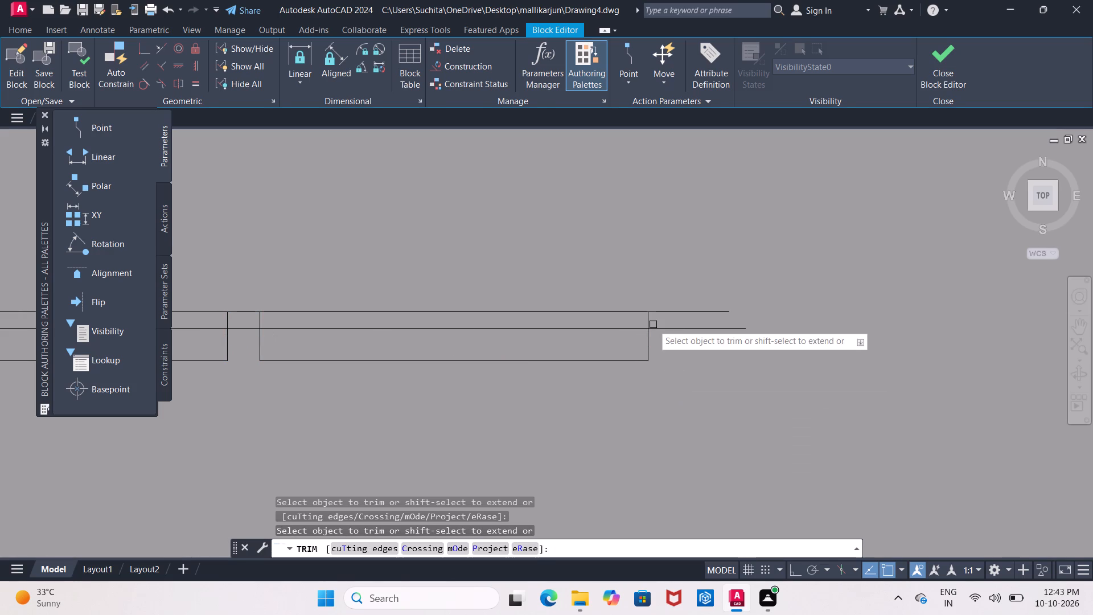
{"action": "left_click_drag", "start_coordinate": [656, 273], "coordinate": [705, 335]}
{"action": "scroll", "coordinate": [705, 335], "scroll_direction": "down", "scroll_amount": 5}
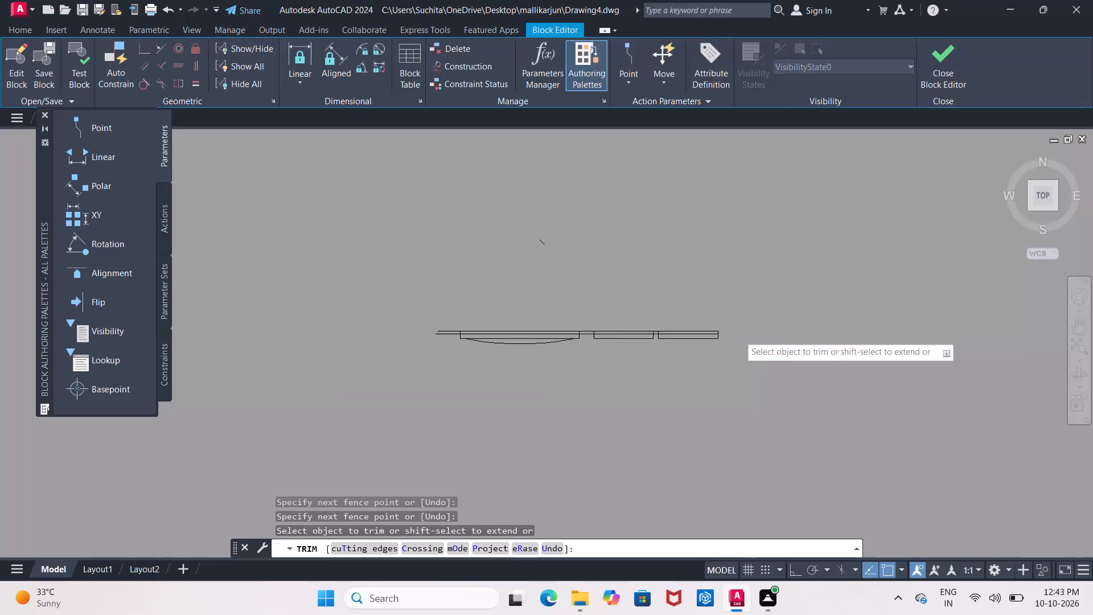
{"action": "scroll", "coordinate": [587, 354], "scroll_direction": "up", "scroll_amount": 3}
{"action": "left_click_drag", "start_coordinate": [451, 244], "coordinate": [456, 289]}
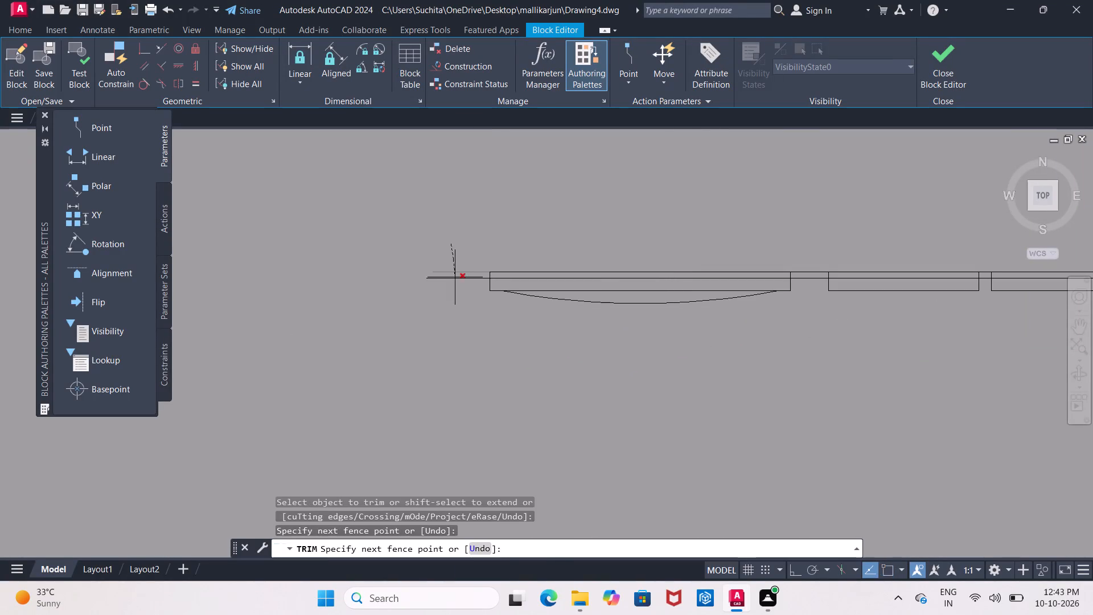
{"action": "left_click_drag", "start_coordinate": [456, 289], "coordinate": [462, 322]}
{"action": "scroll", "coordinate": [464, 322], "scroll_direction": "down", "scroll_amount": 1}
{"action": "middle_click", "coordinate": [449, 330]}
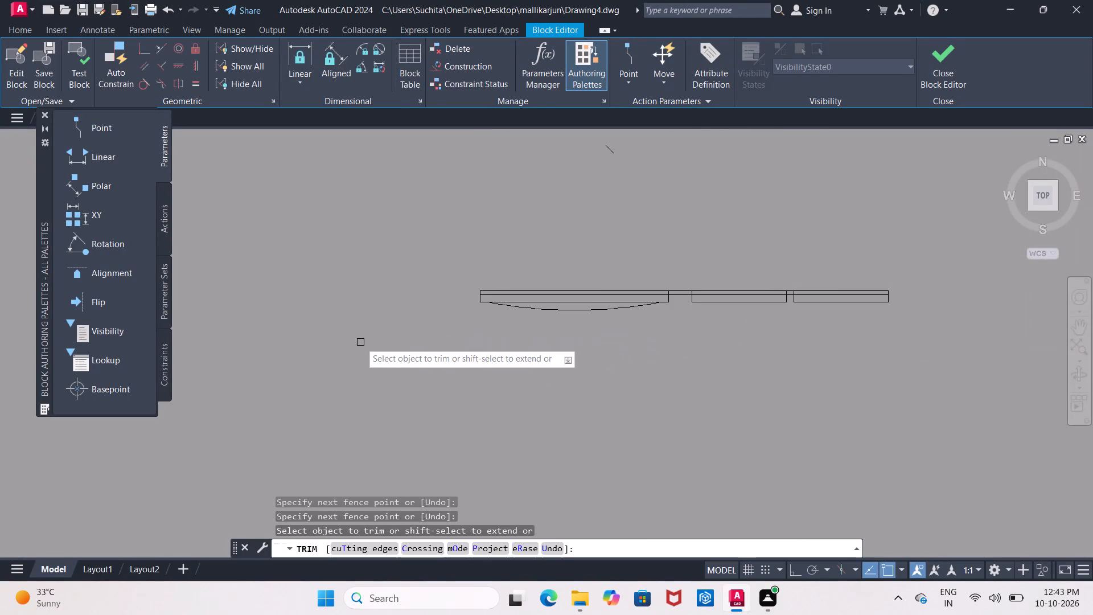
Close the Block Editor, saving the changes to Entertainment Center.
{"action": "left_click", "coordinate": [940, 75]}
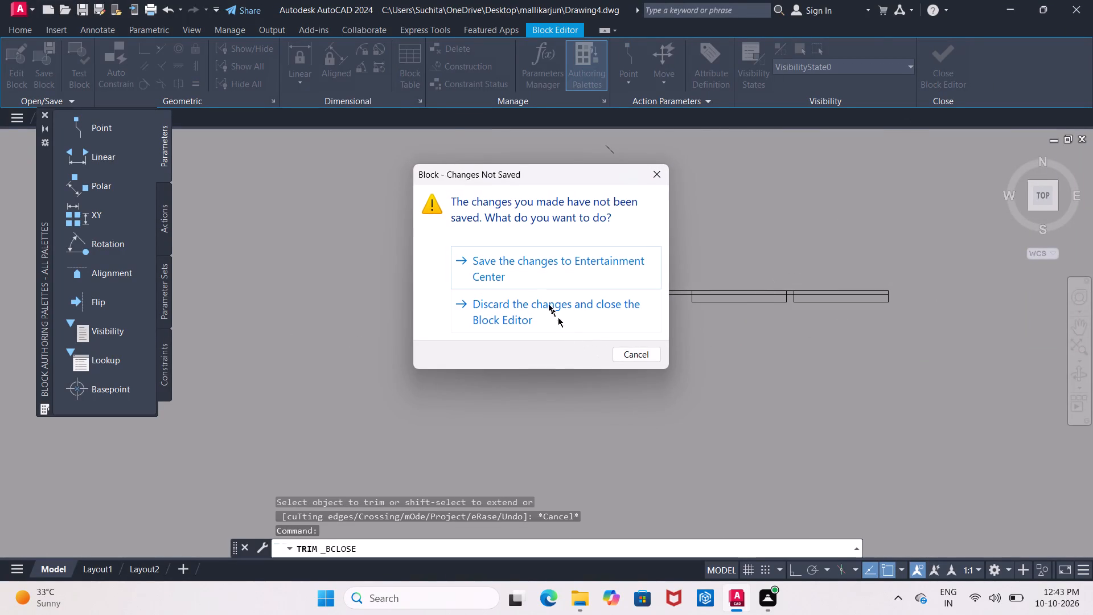
{"action": "left_click", "coordinate": [541, 273]}
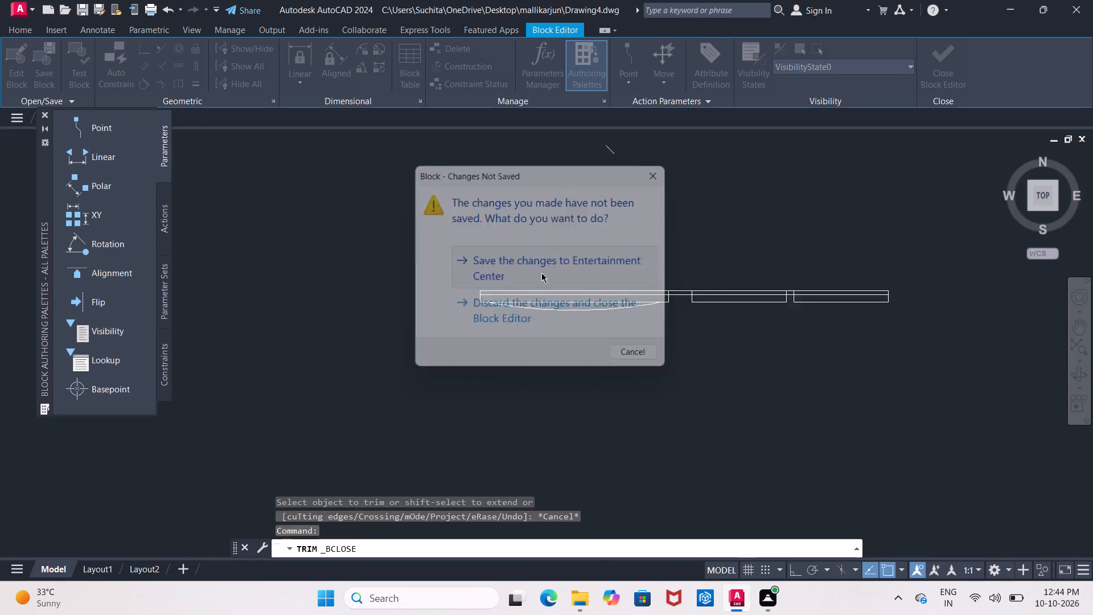
Erase the stray short diagonal line from the Entertainment Center block in the Block Editor and save the block changes.
{"action": "scroll", "coordinate": [541, 273], "scroll_direction": "down", "scroll_amount": 2}
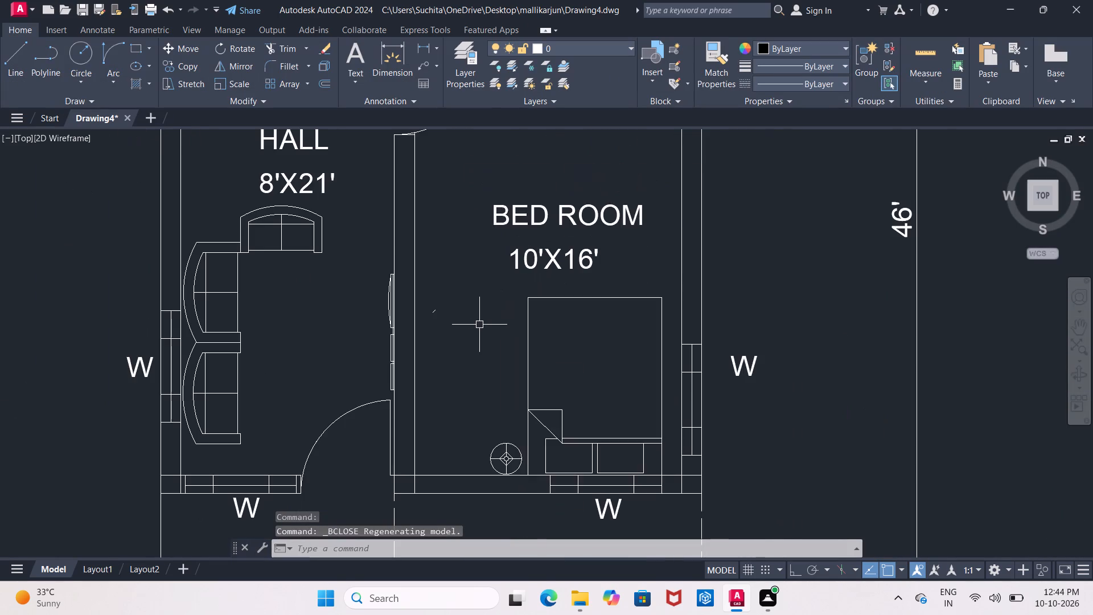
{"action": "scroll", "coordinate": [469, 323], "scroll_direction": "up", "scroll_amount": 2}
{"action": "left_click", "coordinate": [378, 296]}
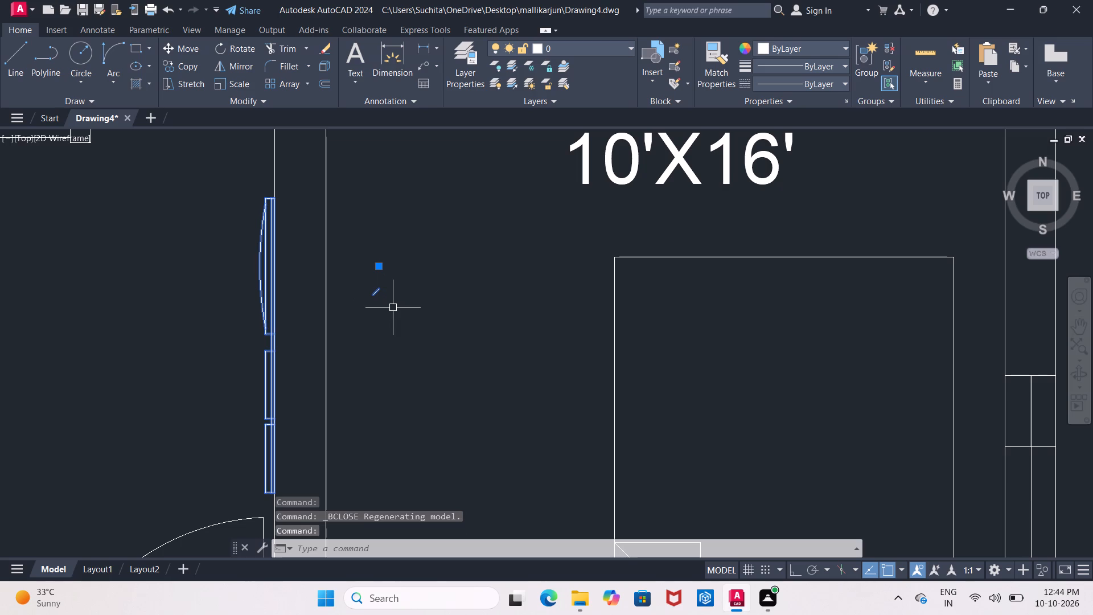
{"action": "key", "text": "Escape"}
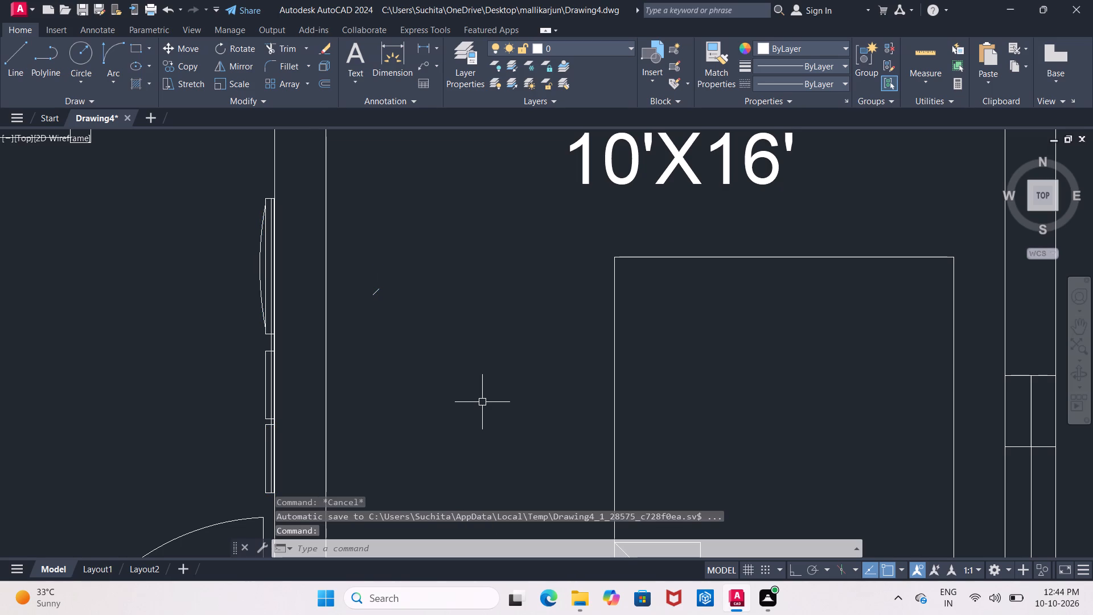
{"action": "left_click", "coordinate": [373, 293]}
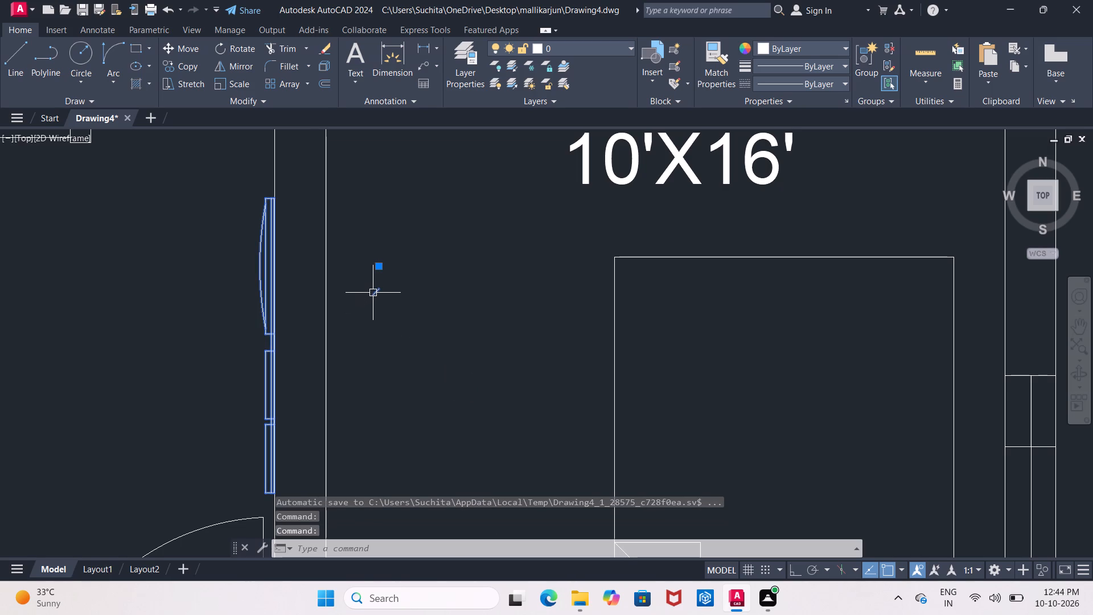
{"action": "right_click", "coordinate": [375, 292]}
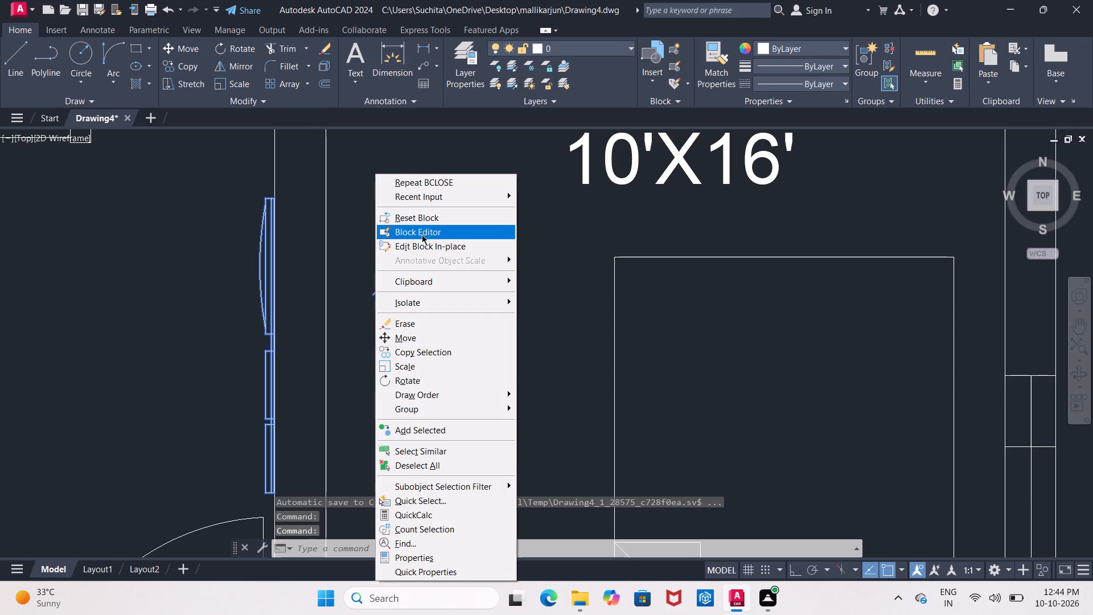
{"action": "left_click", "coordinate": [421, 233]}
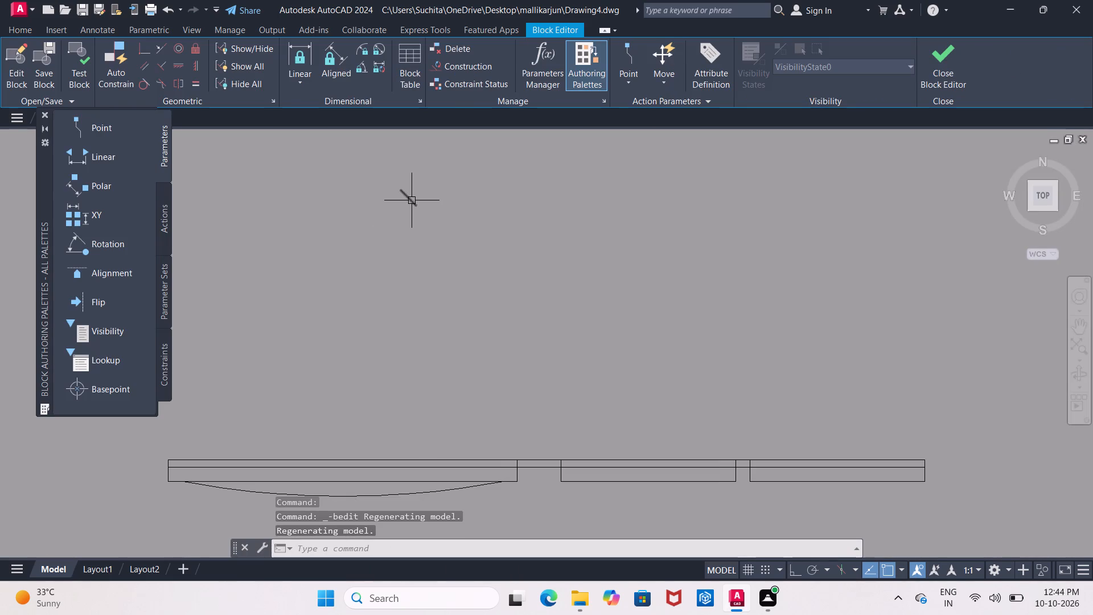
{"action": "left_click", "coordinate": [411, 200]}
{"action": "key", "text": "Delete"}
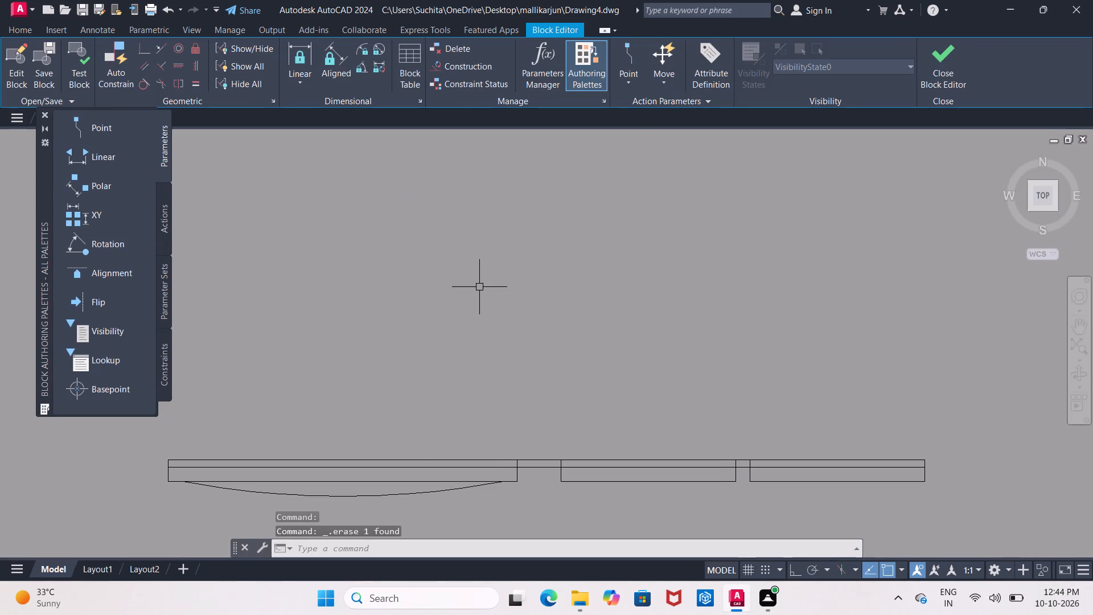
{"action": "left_click", "coordinate": [950, 67]}
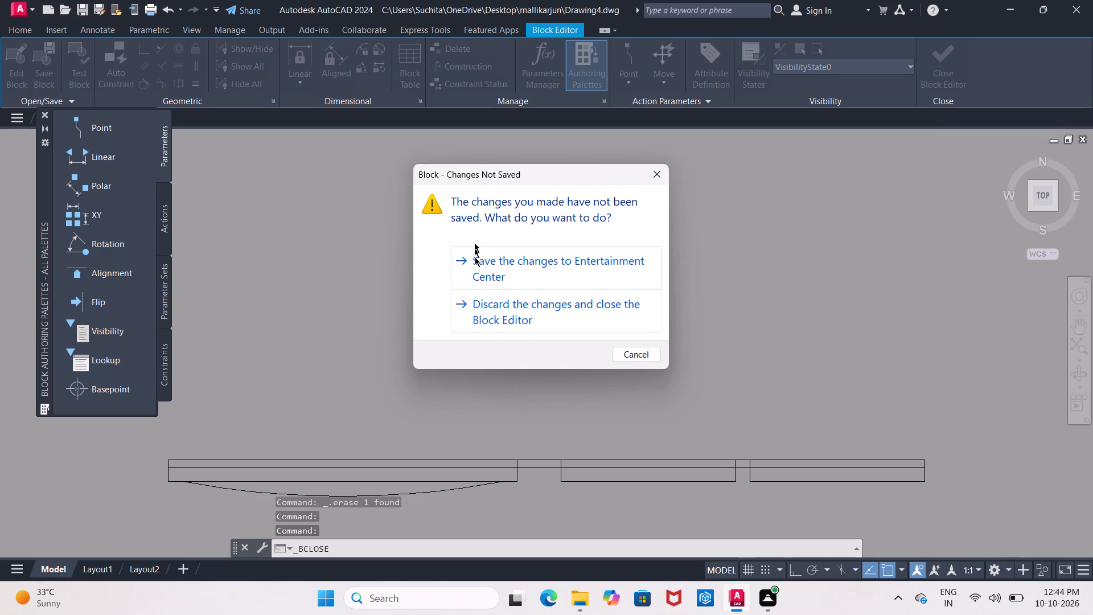
{"action": "left_click", "coordinate": [502, 261]}
Rotate the desktop computer block outside the plan 90° clockwise about the monitor's upper corner, with Ortho on.
{"action": "scroll", "coordinate": [502, 261], "scroll_direction": "down", "scroll_amount": 3}
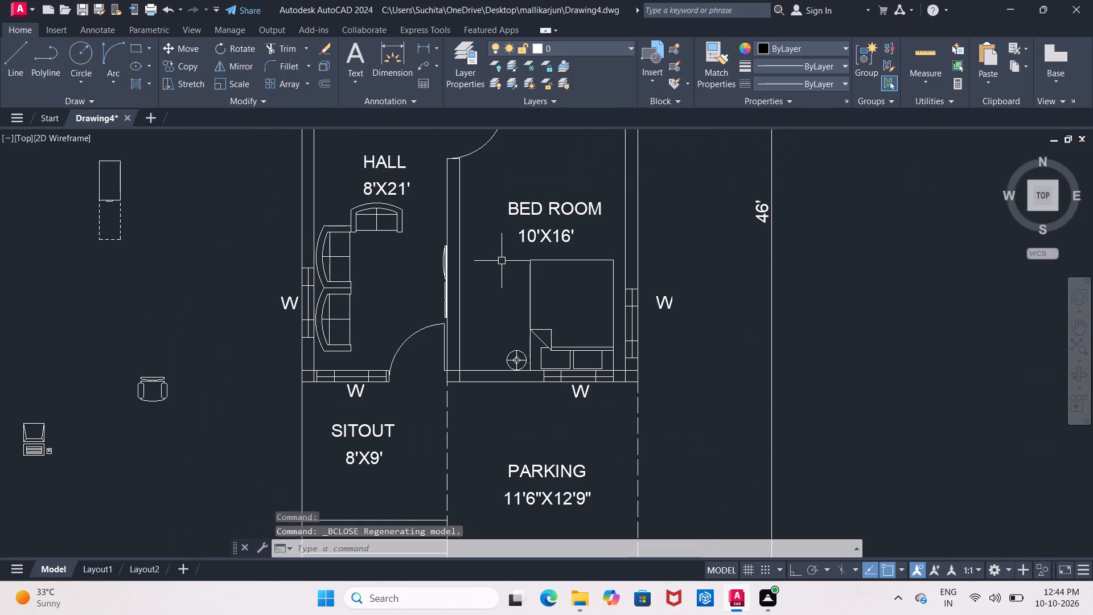
{"action": "middle_click_drag", "start_coordinate": [502, 261], "coordinate": [437, 272]}
{"action": "scroll", "coordinate": [437, 272], "scroll_direction": "up", "scroll_amount": 1}
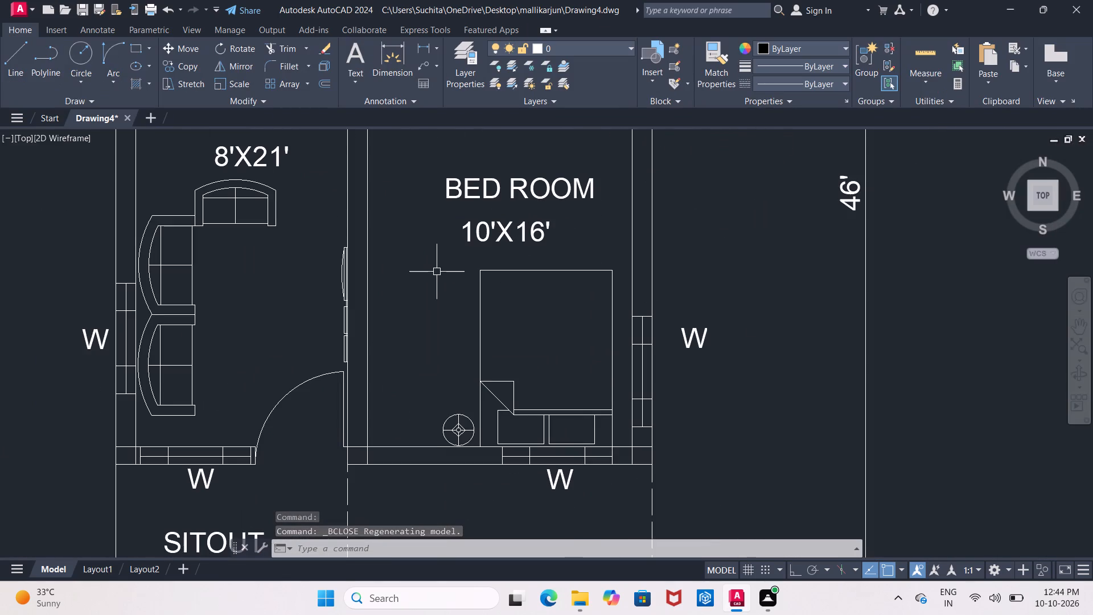
{"action": "middle_click_drag", "start_coordinate": [437, 272], "coordinate": [425, 284]}
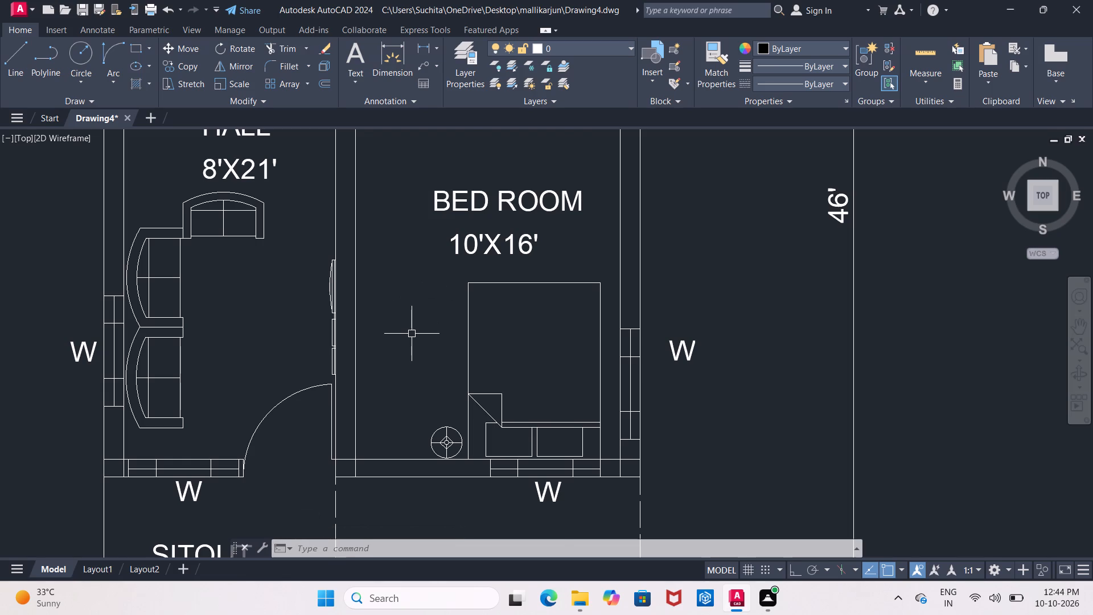
{"action": "scroll", "coordinate": [435, 380], "scroll_direction": "down", "scroll_amount": 1}
{"action": "middle_click_drag", "start_coordinate": [411, 355], "coordinate": [227, 306]}
{"action": "scroll", "coordinate": [411, 355], "scroll_direction": "down", "scroll_amount": 1}
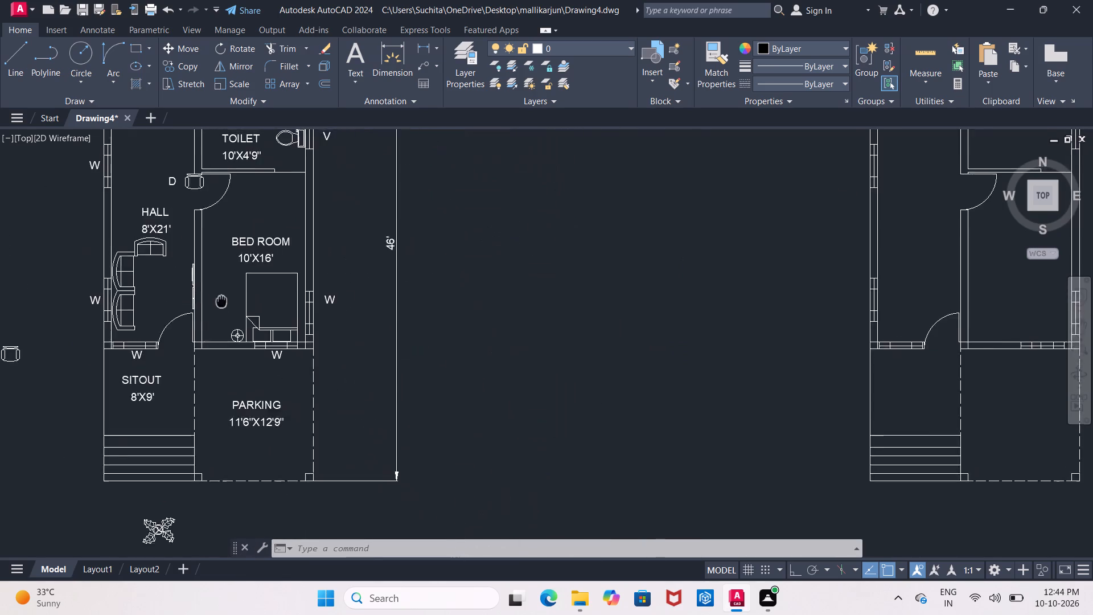
{"action": "middle_click_drag", "start_coordinate": [227, 306], "coordinate": [365, 241]}
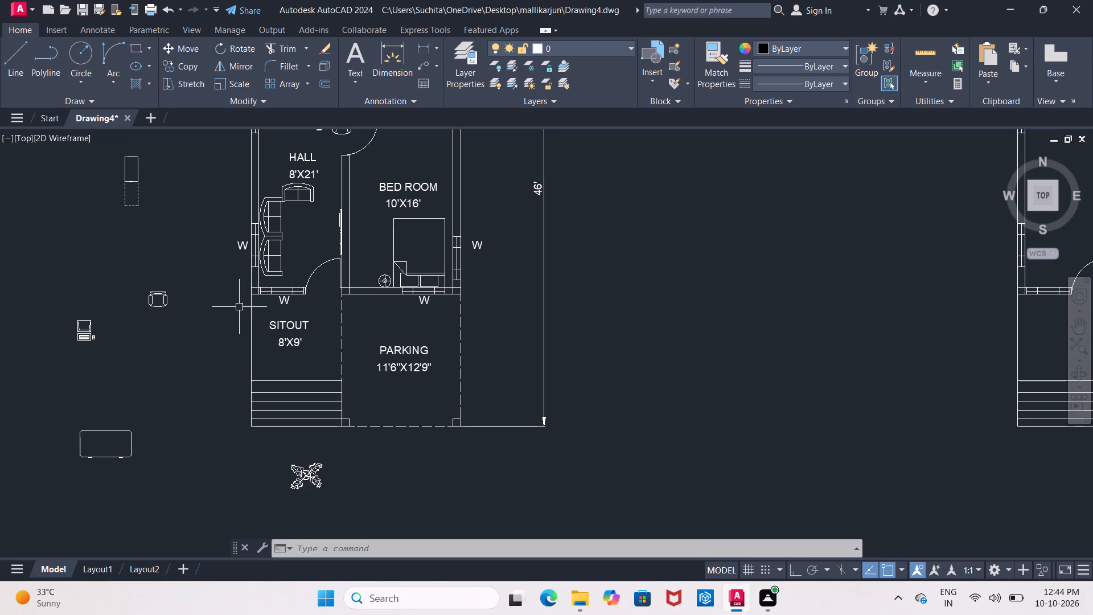
{"action": "scroll", "coordinate": [82, 325], "scroll_direction": "up", "scroll_amount": 3}
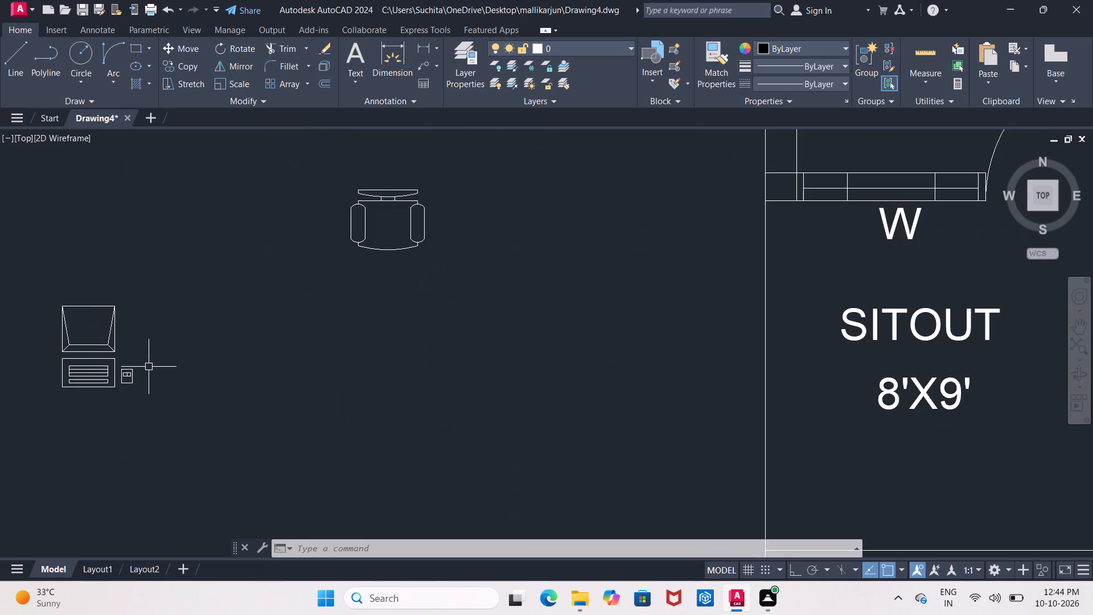
{"action": "left_click", "coordinate": [97, 305]}
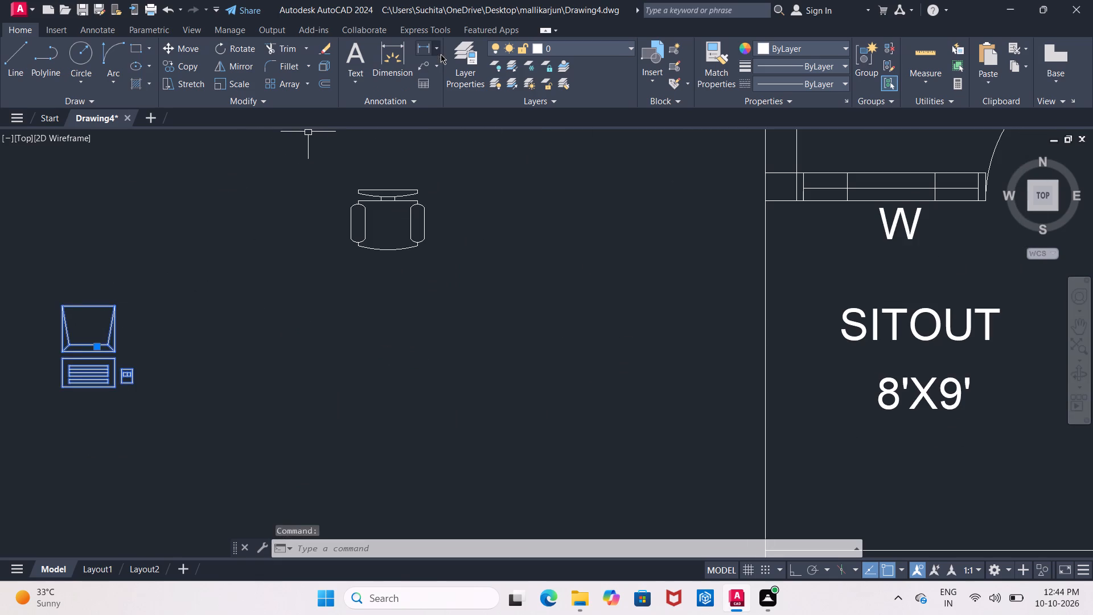
{"action": "left_click", "coordinate": [229, 49]}
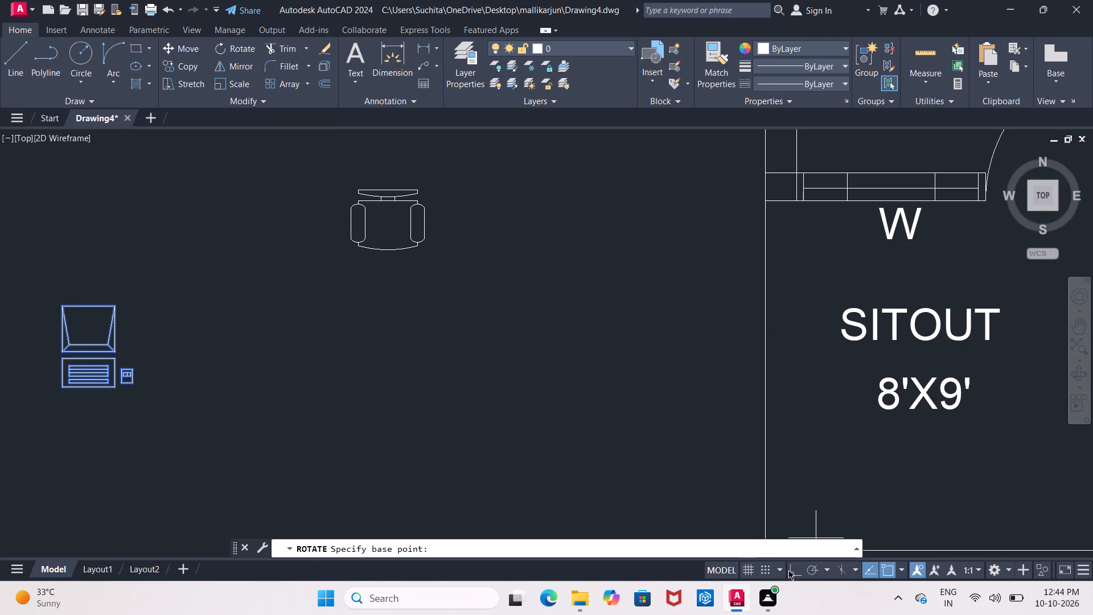
{"action": "left_click", "coordinate": [796, 567]}
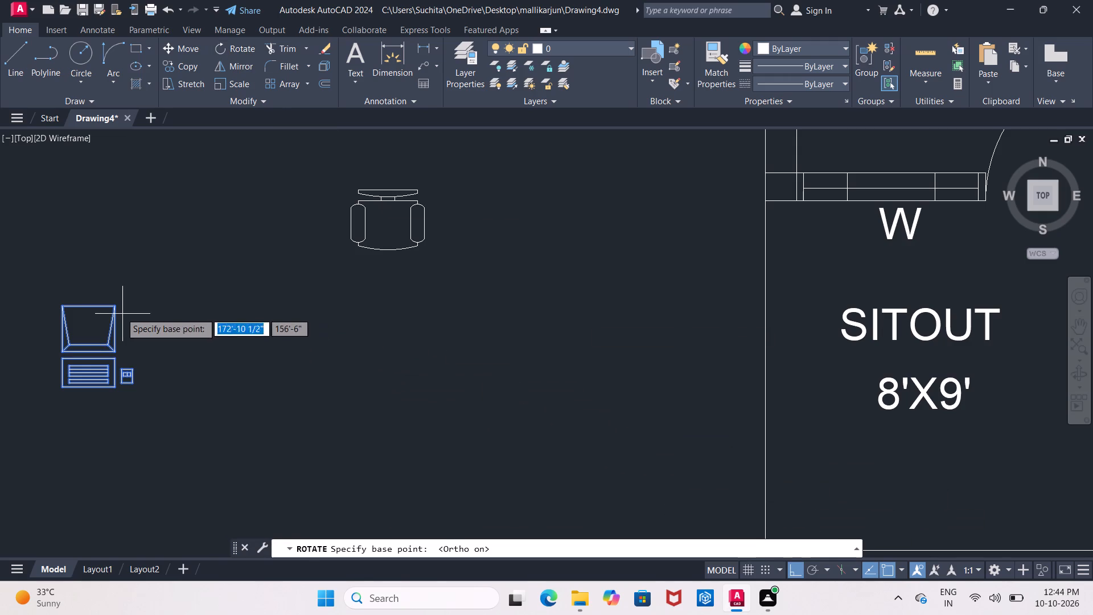
{"action": "left_click", "coordinate": [113, 307]}
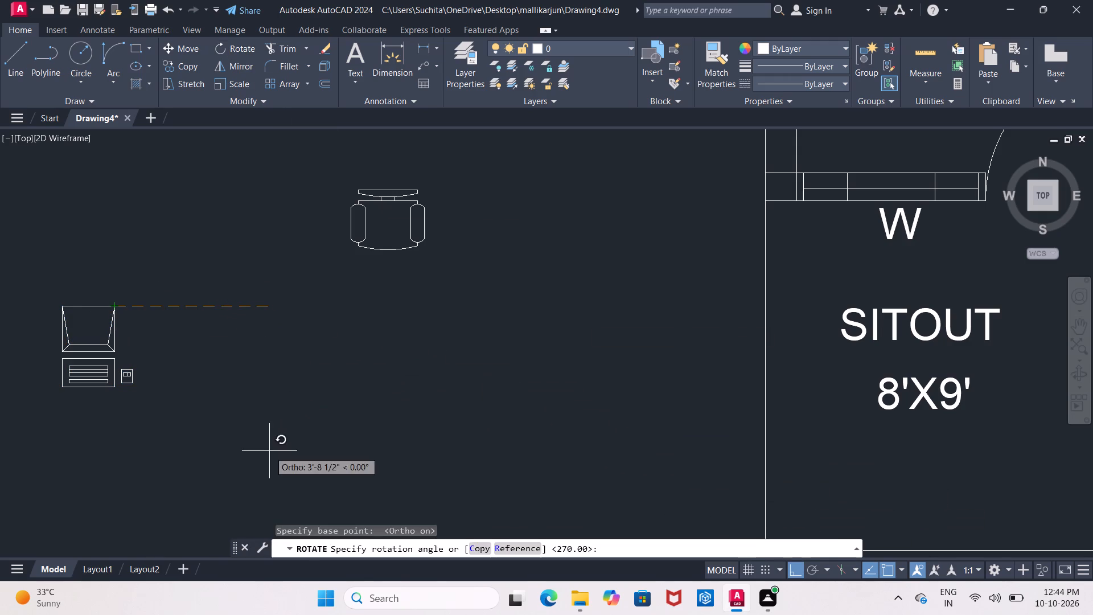
{"action": "left_click", "coordinate": [215, 473]}
Try to move the rotated computer block, with Ortho off, into the BED ROOM against its outer wall.
{"action": "middle_click_drag", "start_coordinate": [180, 388], "coordinate": [209, 438]}
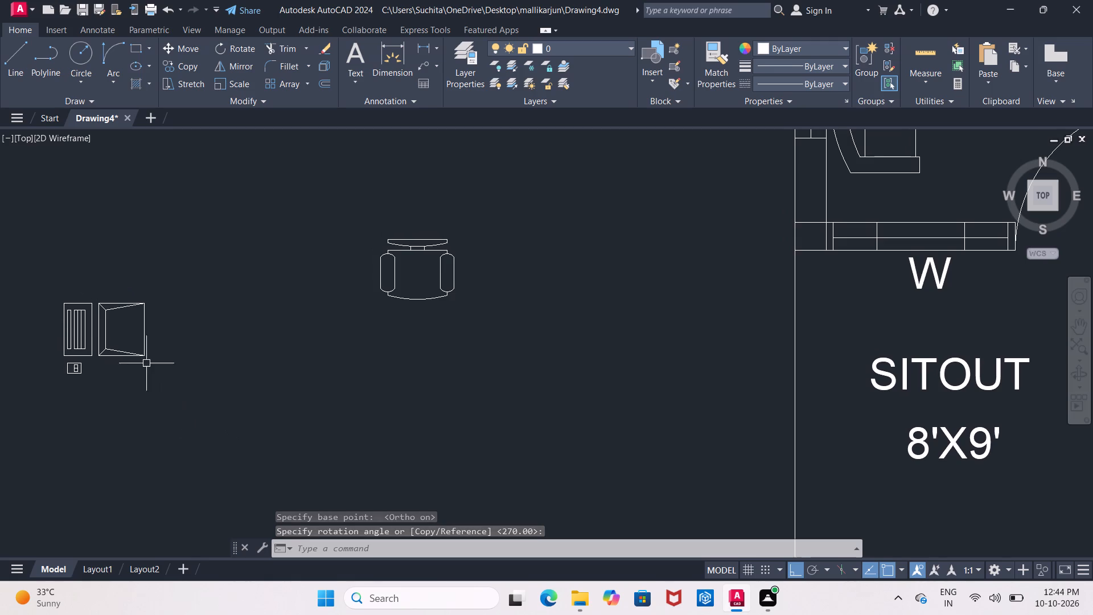
{"action": "left_click", "coordinate": [136, 308]}
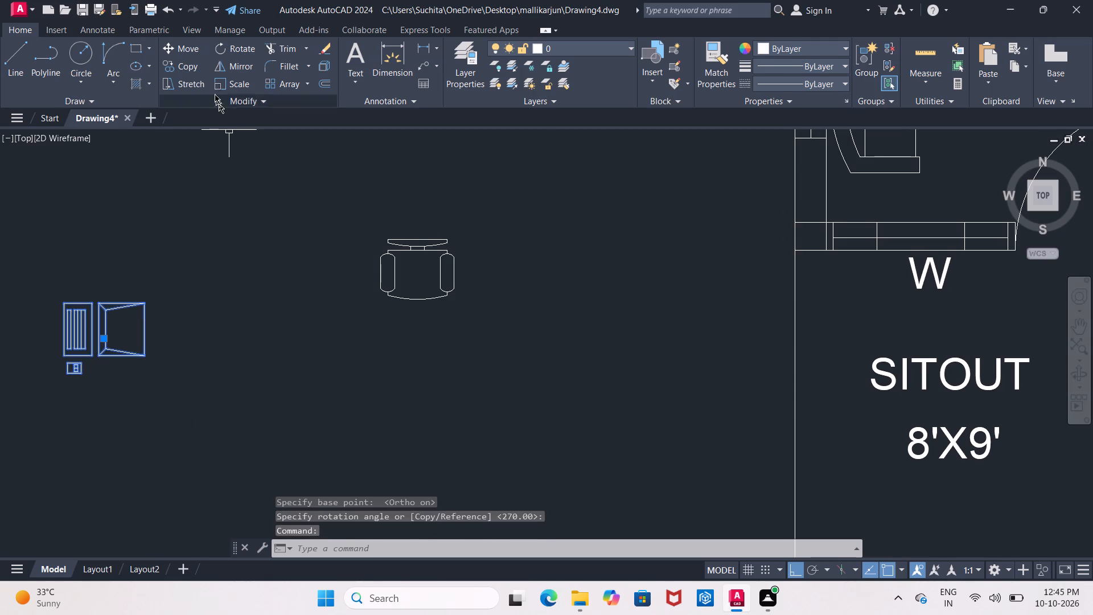
{"action": "left_click", "coordinate": [196, 48]}
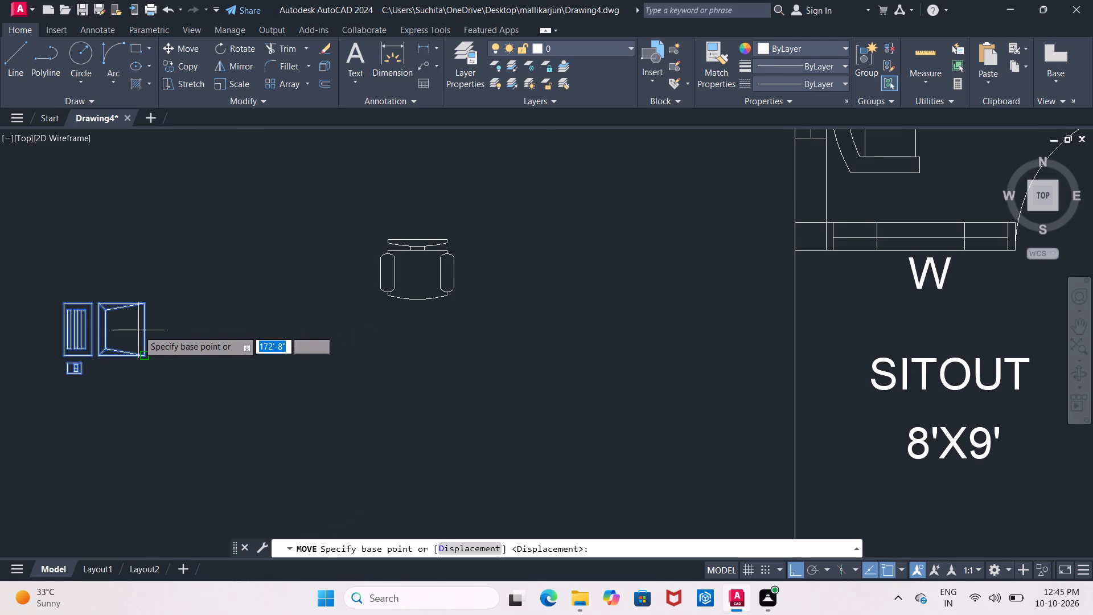
{"action": "left_click", "coordinate": [143, 331]}
{"action": "middle_click_drag", "start_coordinate": [196, 331], "coordinate": [154, 341]}
{"action": "scroll", "coordinate": [154, 341], "scroll_direction": "down", "scroll_amount": 4}
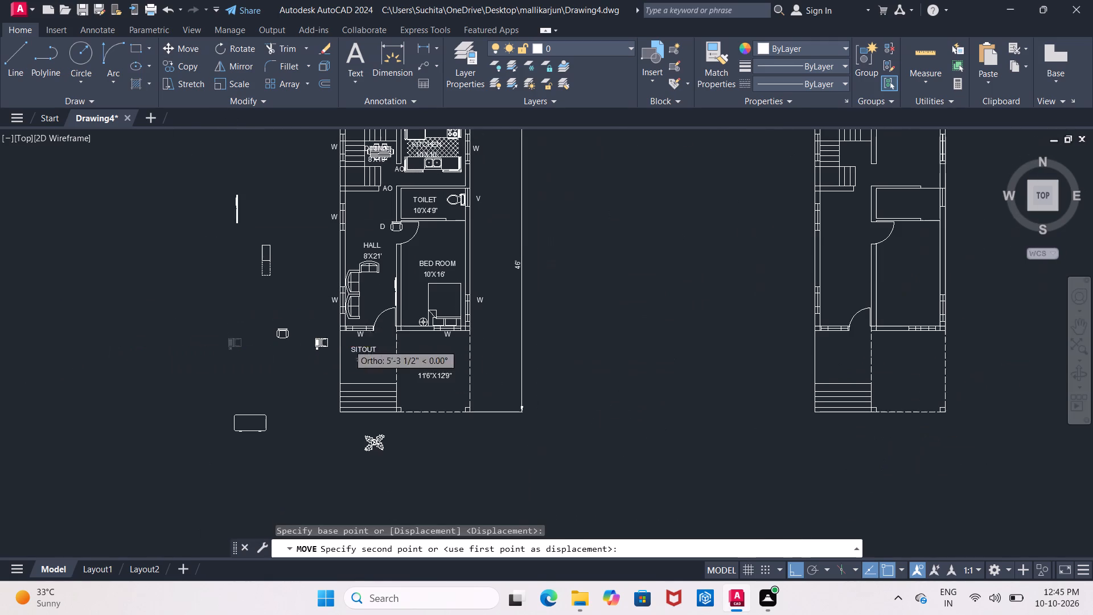
{"action": "left_click", "coordinate": [790, 569]}
{"action": "scroll", "coordinate": [428, 257], "scroll_direction": "up", "scroll_amount": 2}
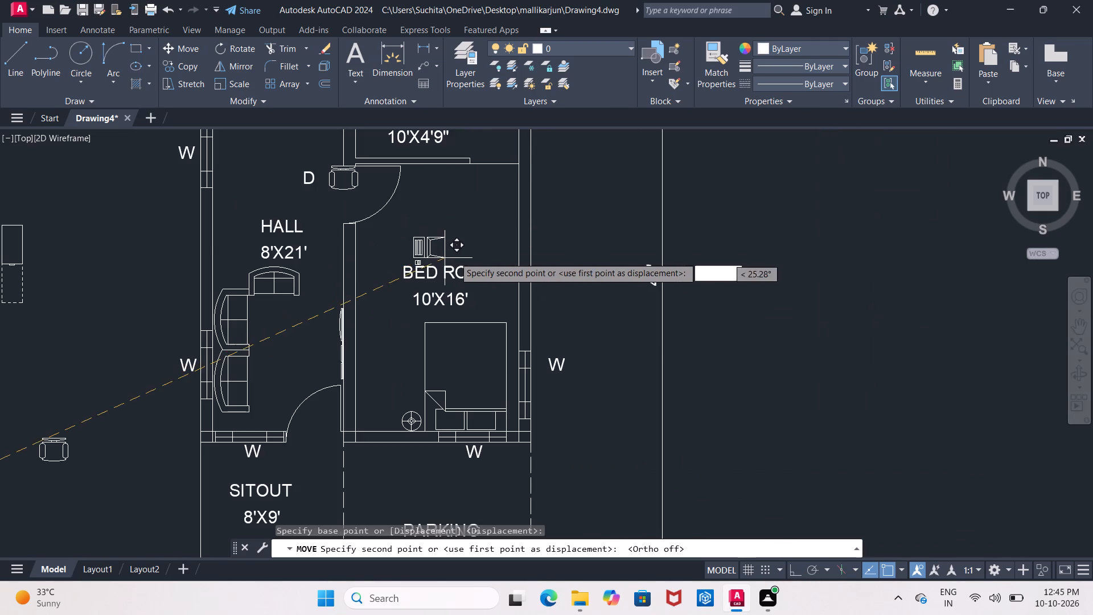
{"action": "middle_click_drag", "start_coordinate": [459, 252], "coordinate": [307, 298]}
{"action": "scroll", "coordinate": [335, 310], "scroll_direction": "up", "scroll_amount": 1}
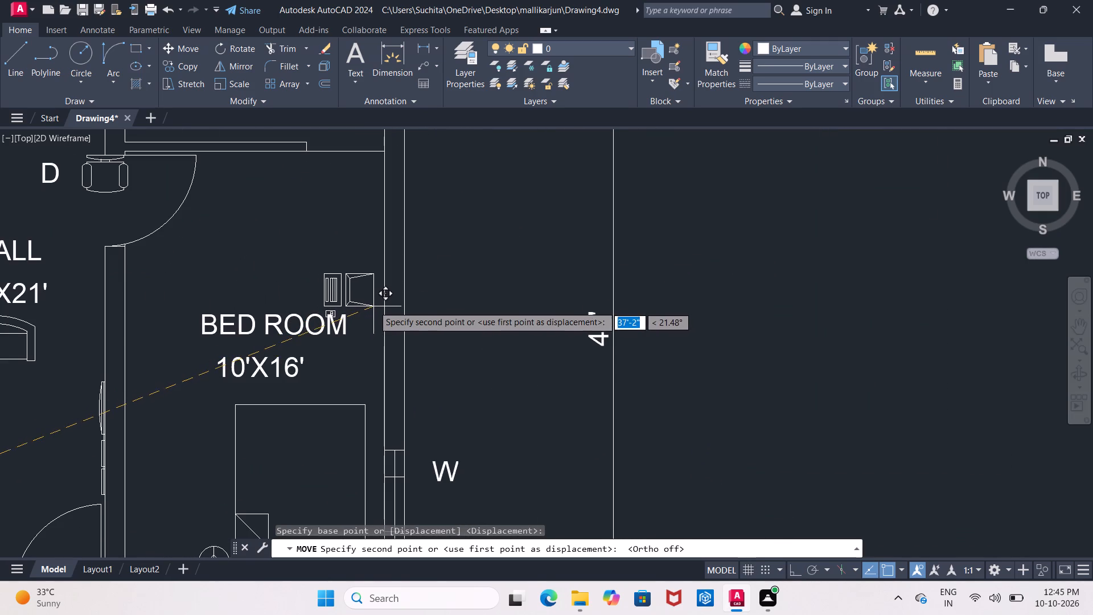
{"action": "scroll", "coordinate": [372, 294], "scroll_direction": "down", "scroll_amount": 1}
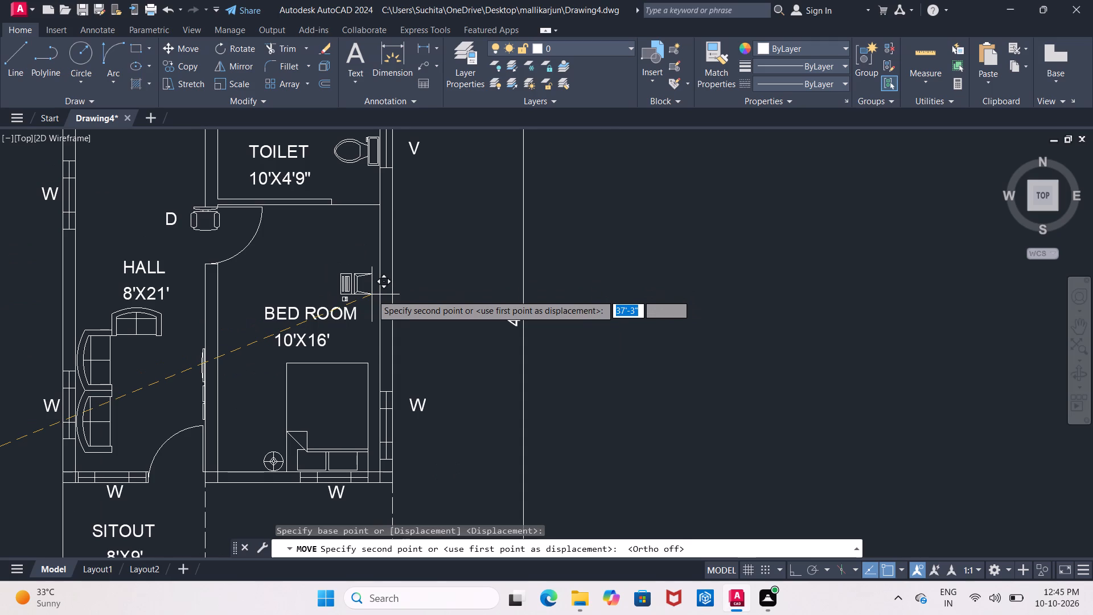
{"action": "middle_click_drag", "start_coordinate": [372, 294], "coordinate": [328, 293]}
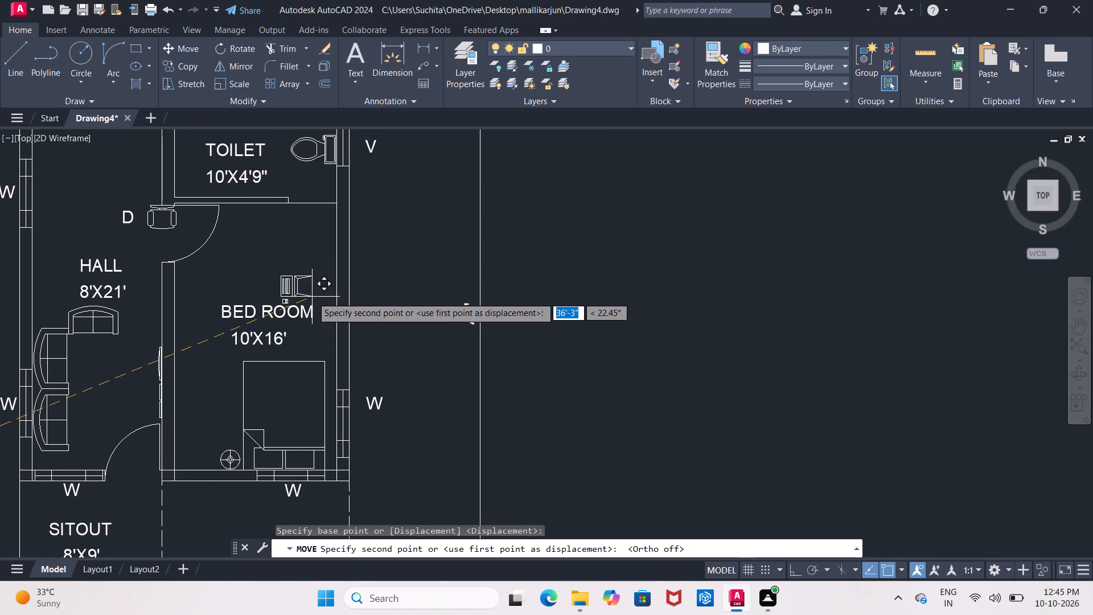
{"action": "scroll", "coordinate": [334, 332], "scroll_direction": "up", "scroll_amount": 1}
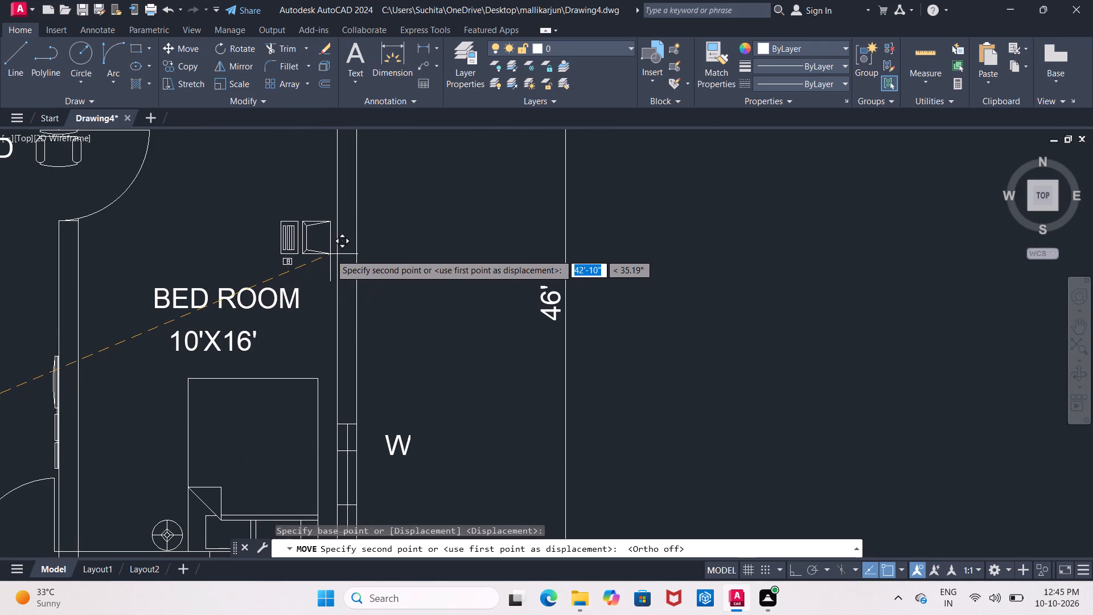
{"action": "scroll", "coordinate": [330, 254], "scroll_direction": "up", "scroll_amount": 1}
{"action": "middle_click_drag", "start_coordinate": [323, 265], "coordinate": [299, 315]}
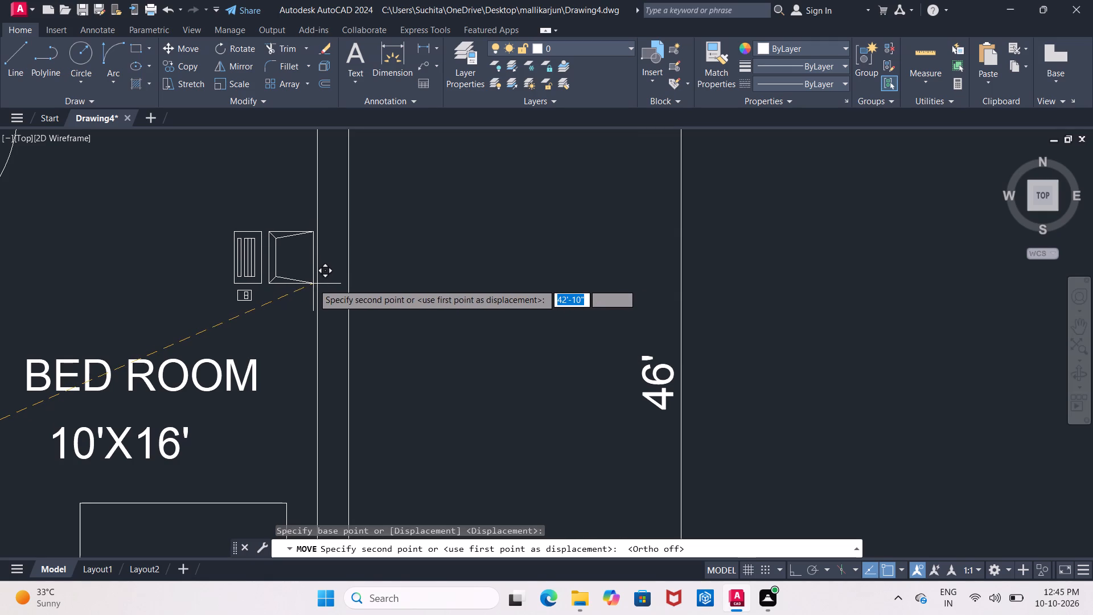
{"action": "left_click", "coordinate": [313, 284]}
Move the rotated computer block about 10'-5" down from beside the TOILET into the BED ROOM, near its outer wall.
{"action": "scroll", "coordinate": [313, 284], "scroll_direction": "down", "scroll_amount": 3}
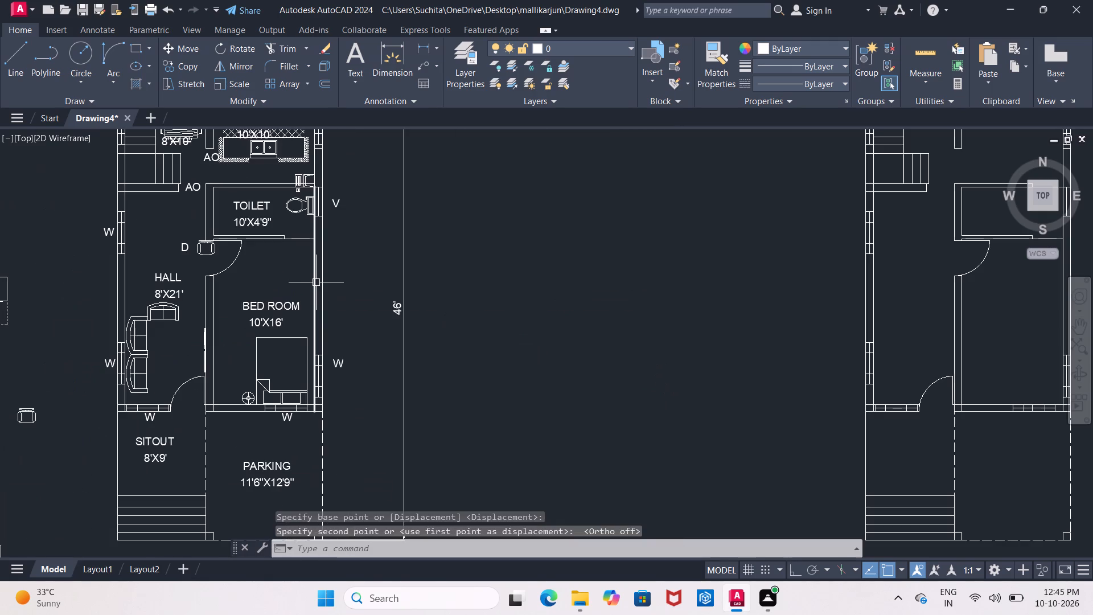
{"action": "scroll", "coordinate": [316, 282], "scroll_direction": "down", "scroll_amount": 1}
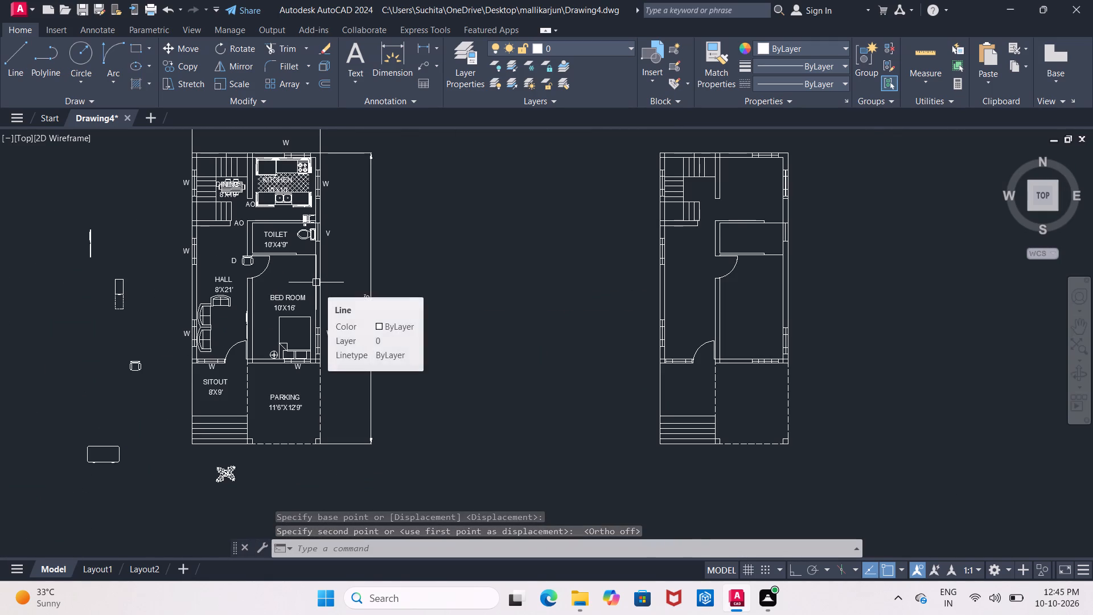
{"action": "scroll", "coordinate": [316, 282], "scroll_direction": "down", "scroll_amount": 1}
{"action": "scroll", "coordinate": [316, 282], "scroll_direction": "up", "scroll_amount": 2}
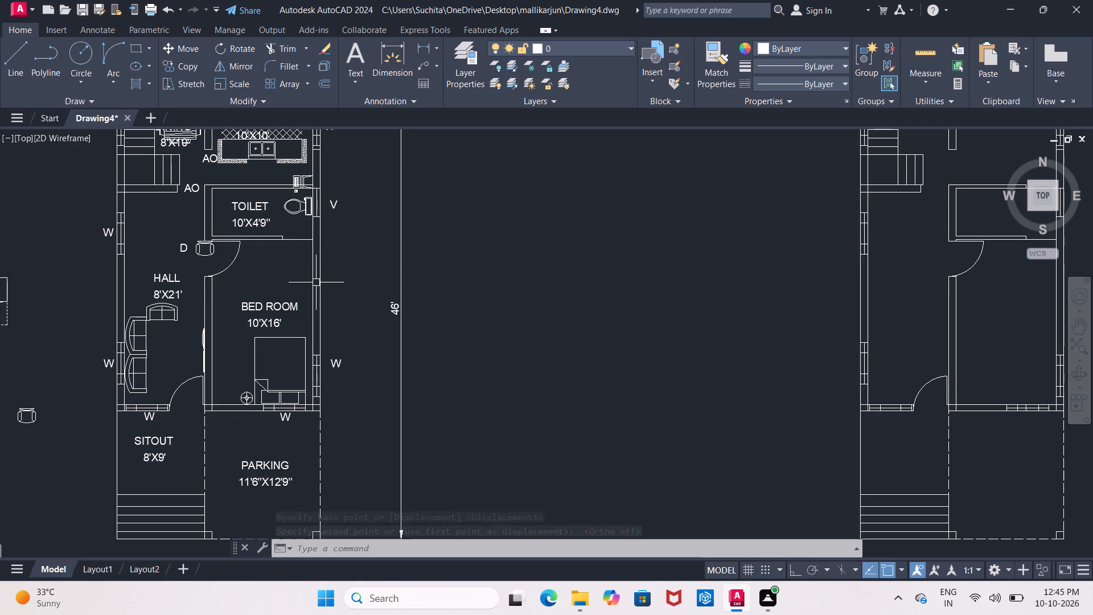
{"action": "scroll", "coordinate": [294, 253], "scroll_direction": "up", "scroll_amount": 1}
{"action": "middle_click_drag", "start_coordinate": [294, 253], "coordinate": [273, 343]}
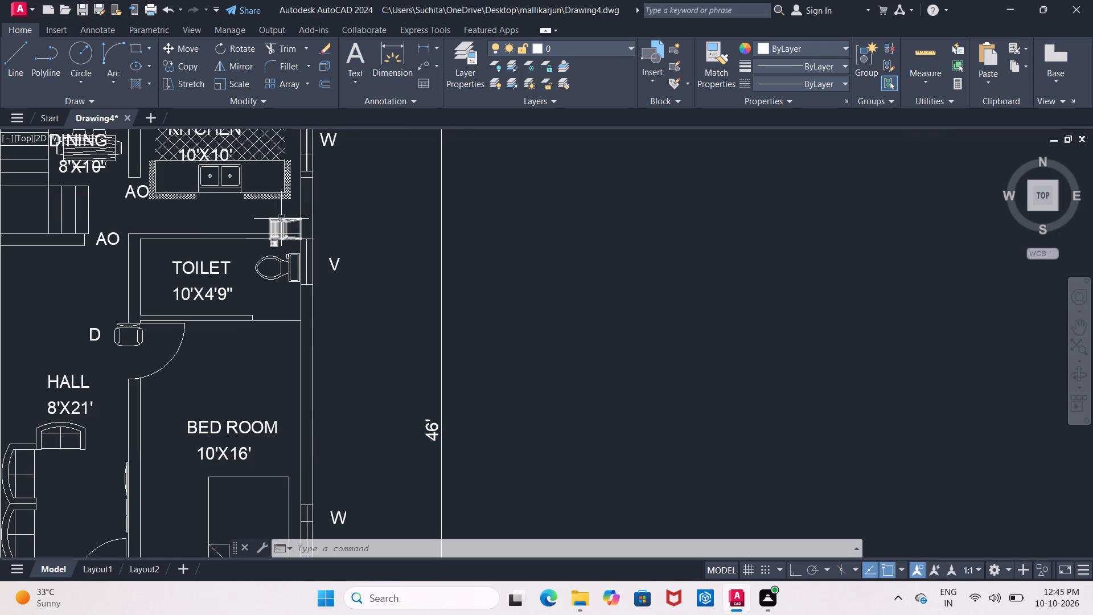
{"action": "left_click", "coordinate": [281, 218]}
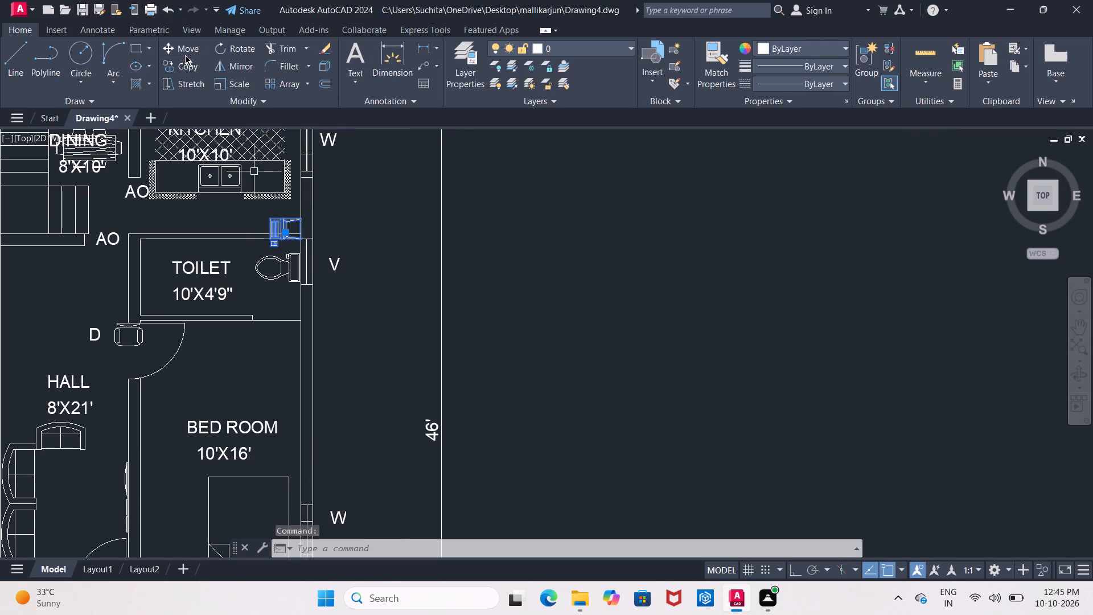
{"action": "left_click", "coordinate": [184, 52]}
{"action": "left_click", "coordinate": [277, 228]}
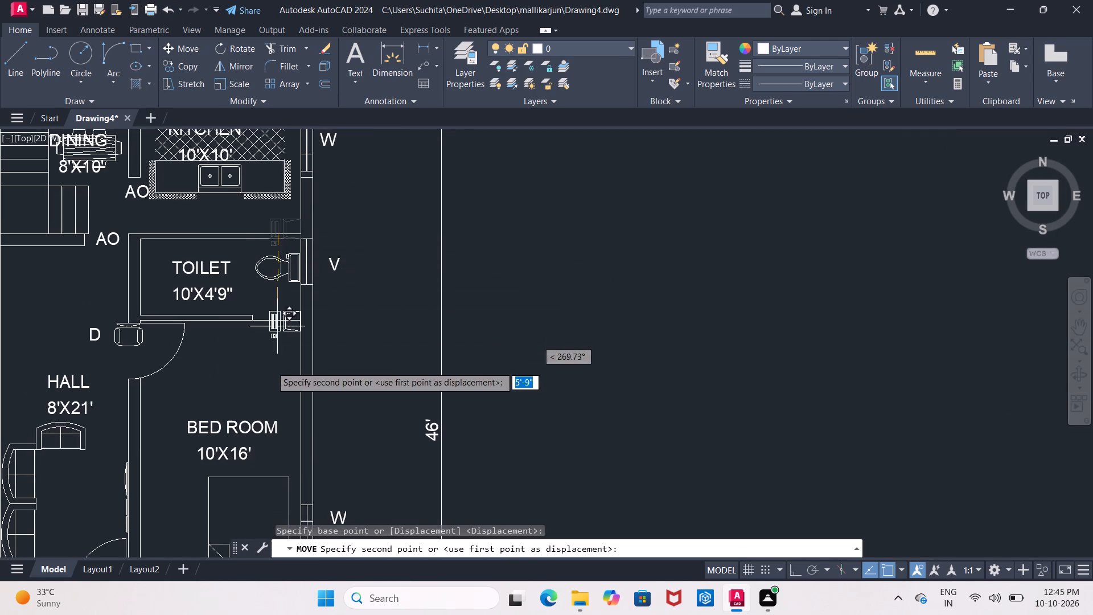
{"action": "middle_click_drag", "start_coordinate": [269, 393], "coordinate": [259, 387]}
{"action": "scroll", "coordinate": [258, 375], "scroll_direction": "up", "scroll_amount": 3}
{"action": "middle_click_drag", "start_coordinate": [256, 370], "coordinate": [243, 362]}
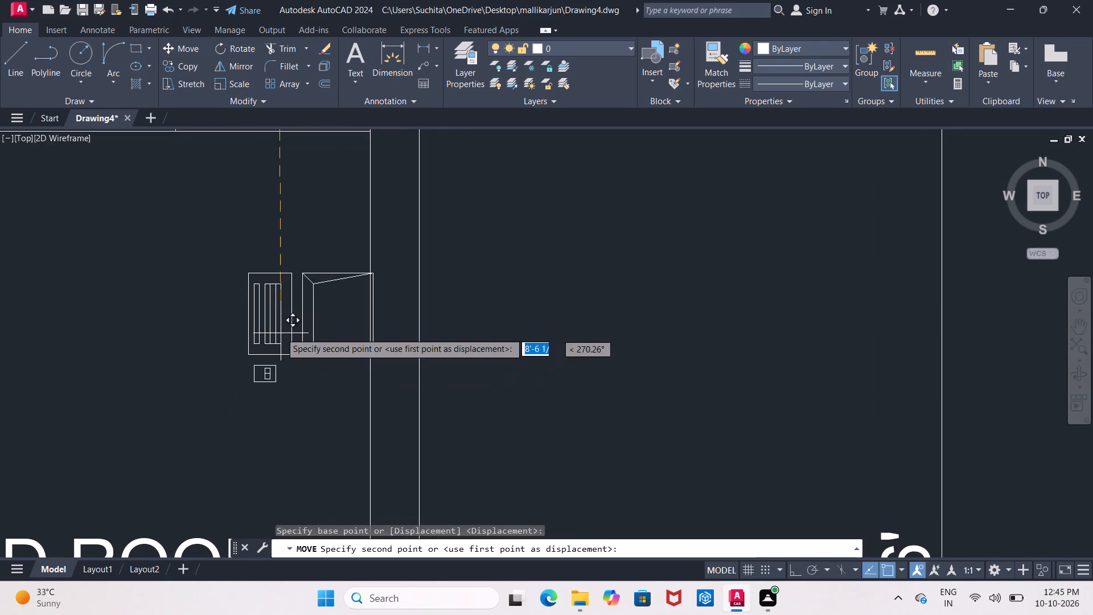
{"action": "scroll", "coordinate": [273, 347], "scroll_direction": "down", "scroll_amount": 2}
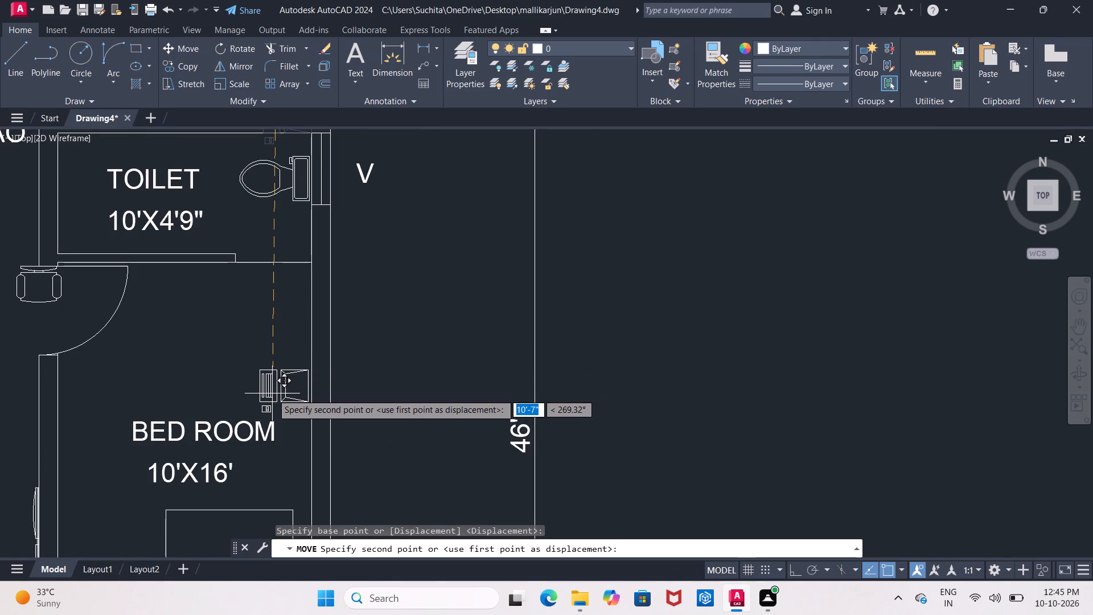
{"action": "scroll", "coordinate": [271, 390], "scroll_direction": "down", "scroll_amount": 2}
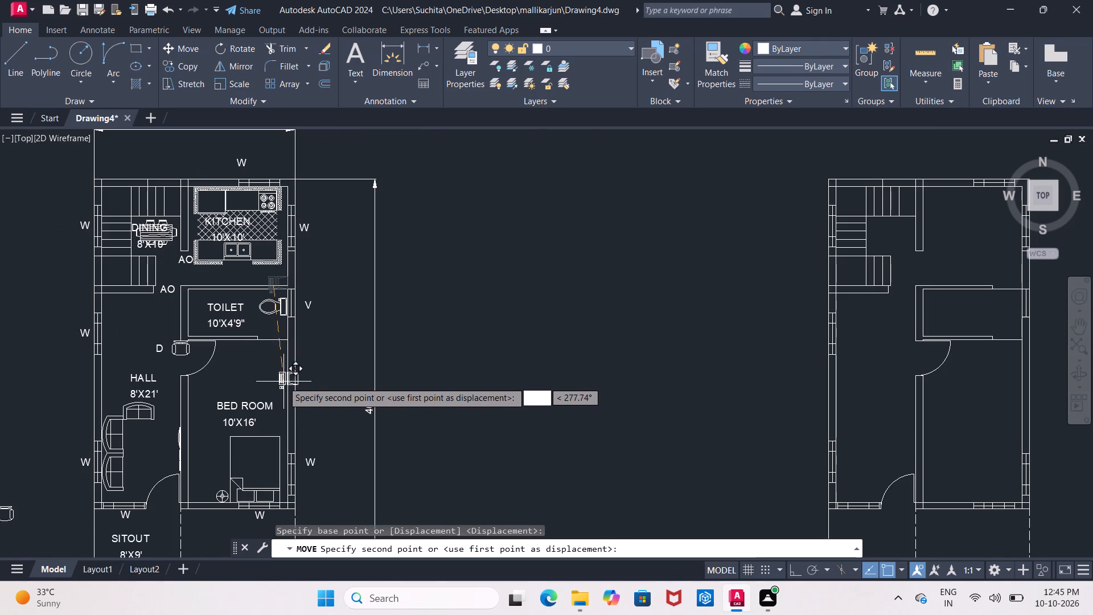
{"action": "scroll", "coordinate": [277, 386], "scroll_direction": "up", "scroll_amount": 3}
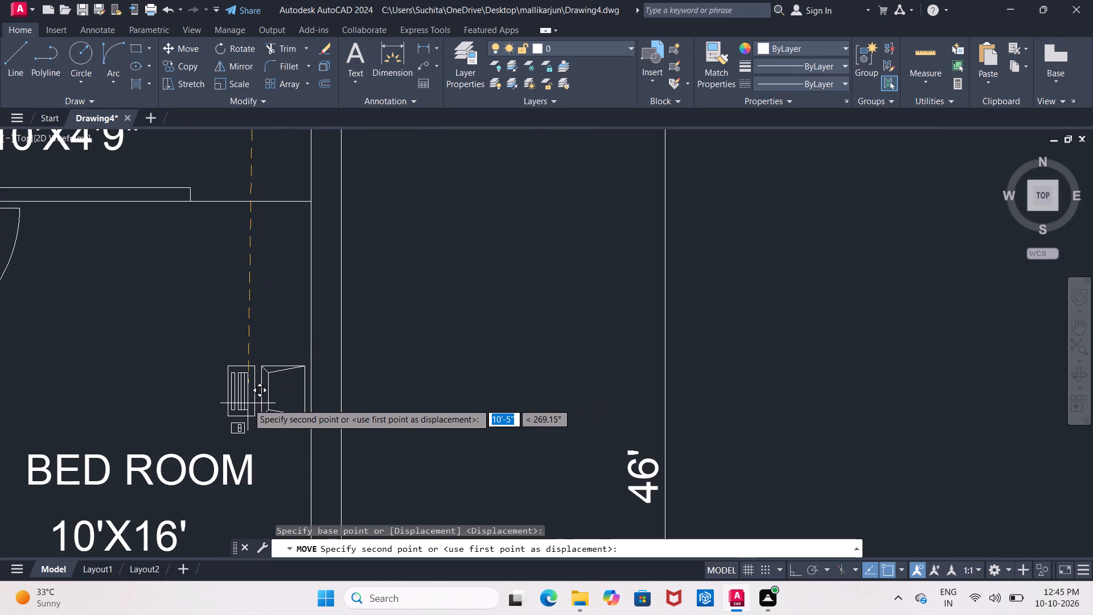
{"action": "left_click", "coordinate": [248, 403]}
Move the computer block sideways so the monitor's back sits against the inner face of the BED ROOM's outer wall.
{"action": "scroll", "coordinate": [249, 402], "scroll_direction": "down", "scroll_amount": 1}
{"action": "scroll", "coordinate": [249, 400], "scroll_direction": "up", "scroll_amount": 3}
{"action": "middle_click_drag", "start_coordinate": [249, 393], "coordinate": [234, 366]}
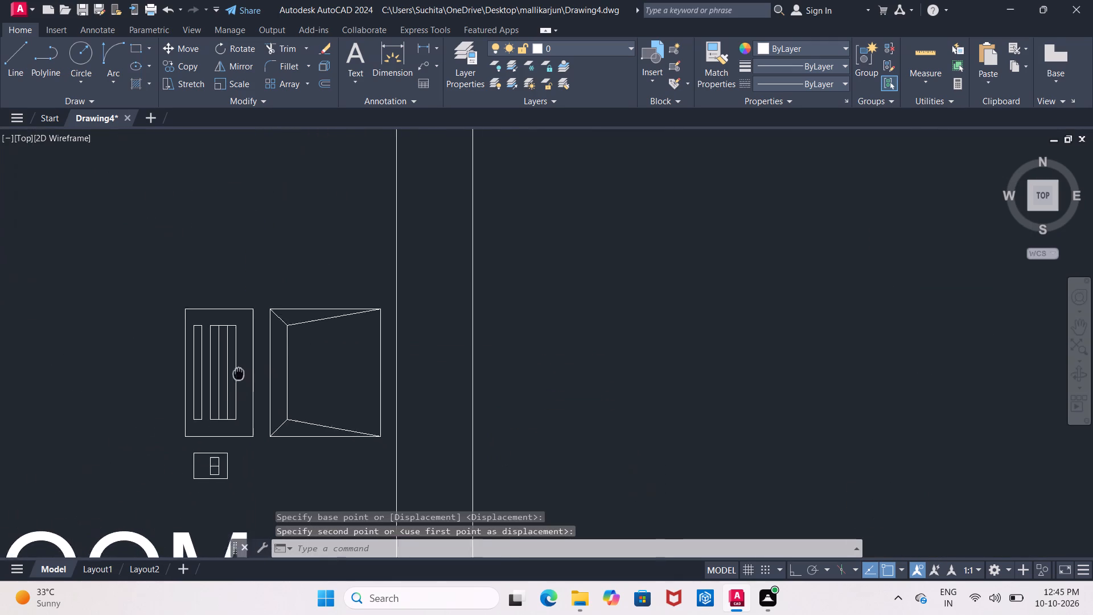
{"action": "middle_click_drag", "start_coordinate": [234, 366], "coordinate": [217, 346]}
{"action": "left_click", "coordinate": [224, 346]}
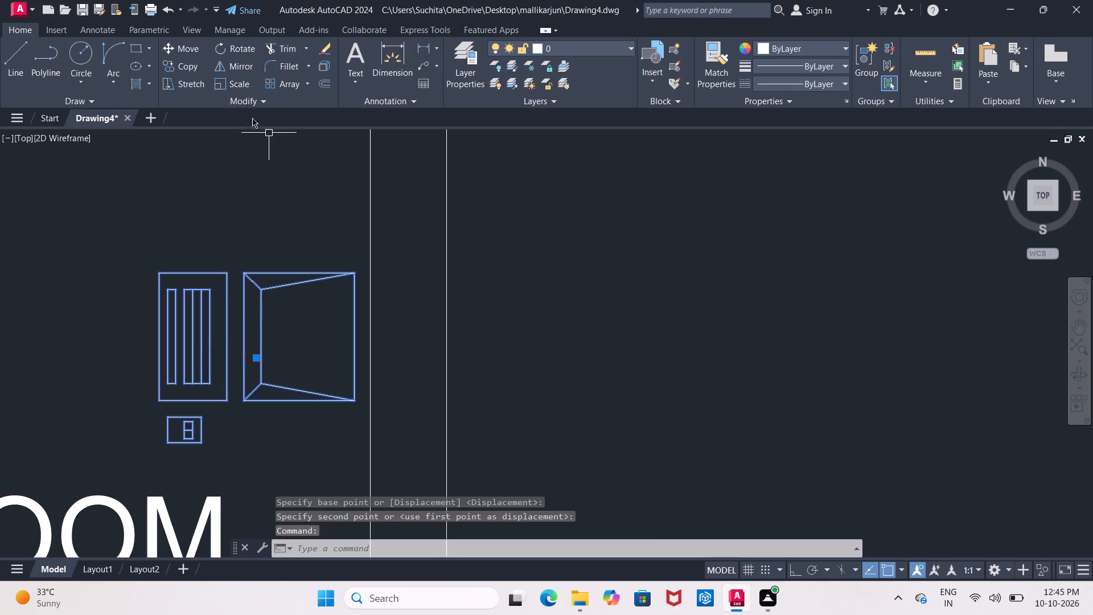
{"action": "left_click", "coordinate": [185, 54]}
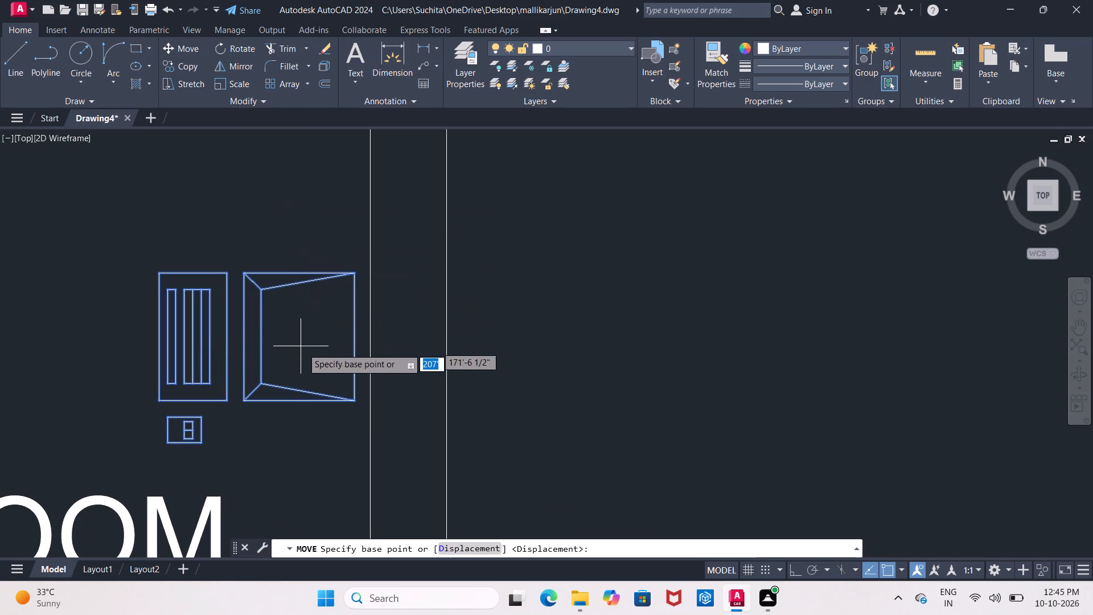
{"action": "left_click", "coordinate": [303, 347]}
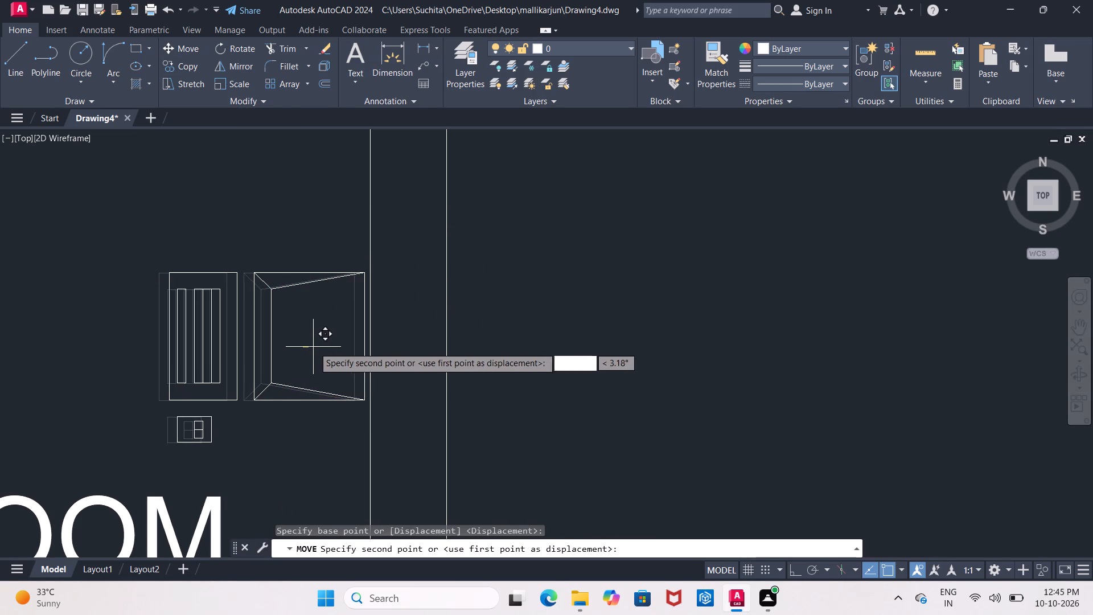
{"action": "left_click", "coordinate": [319, 346]}
Rotate the chair block outside the plan near the SITOUT 90° counterclockwise about its armrest, with Ortho on.
{"action": "scroll", "coordinate": [319, 346], "scroll_direction": "down", "scroll_amount": 2}
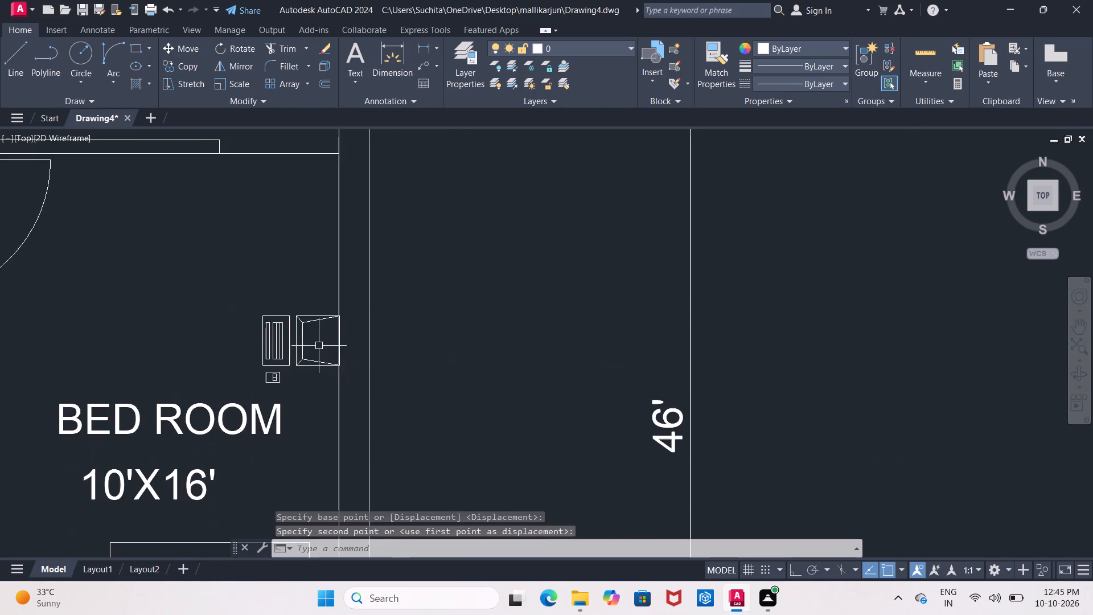
{"action": "scroll", "coordinate": [319, 345], "scroll_direction": "down", "scroll_amount": 4}
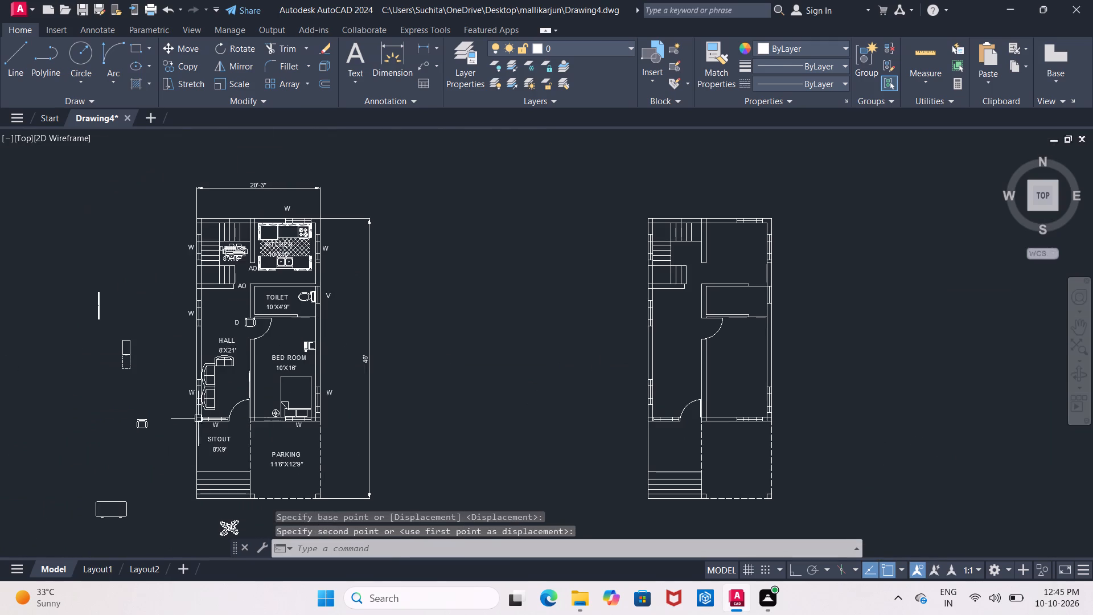
{"action": "scroll", "coordinate": [164, 428], "scroll_direction": "up", "scroll_amount": 4}
{"action": "middle_click_drag", "start_coordinate": [167, 424], "coordinate": [225, 376]}
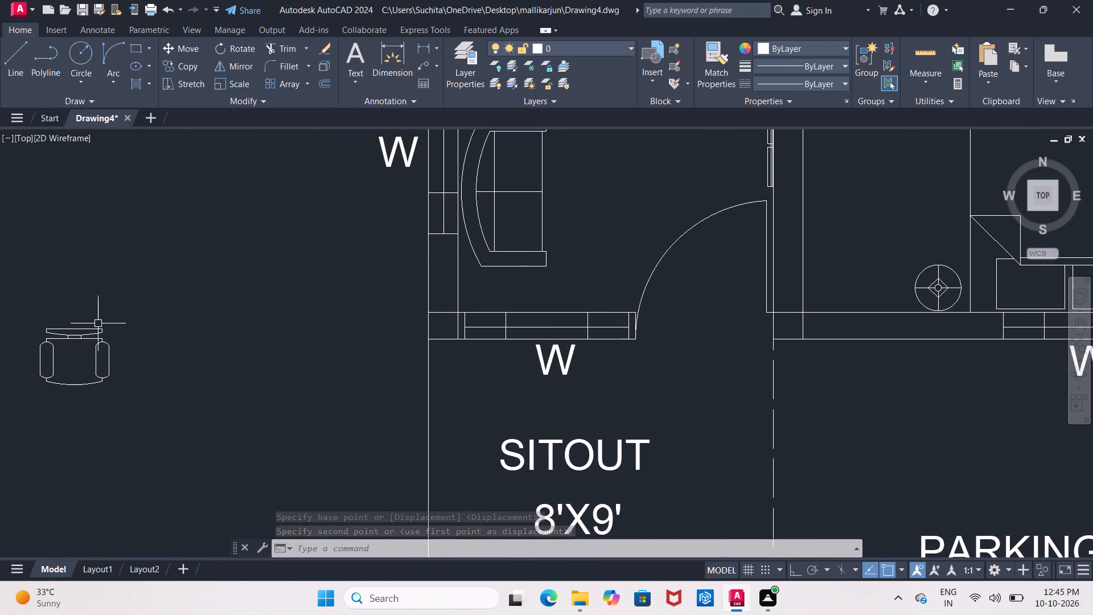
{"action": "left_click", "coordinate": [91, 329]}
{"action": "left_click", "coordinate": [224, 51]}
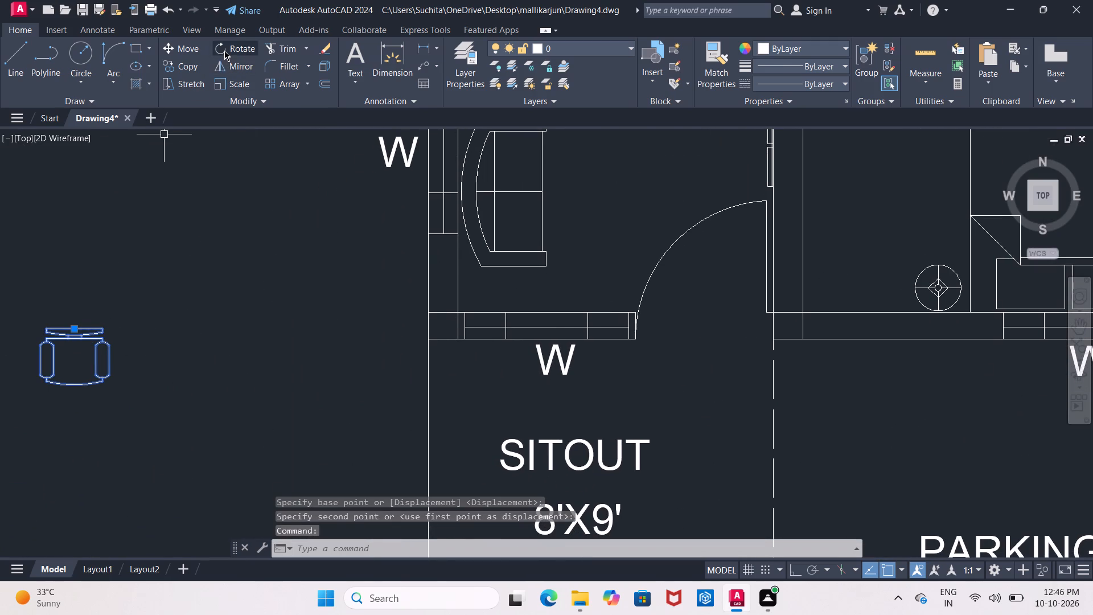
{"action": "left_click", "coordinate": [109, 358]}
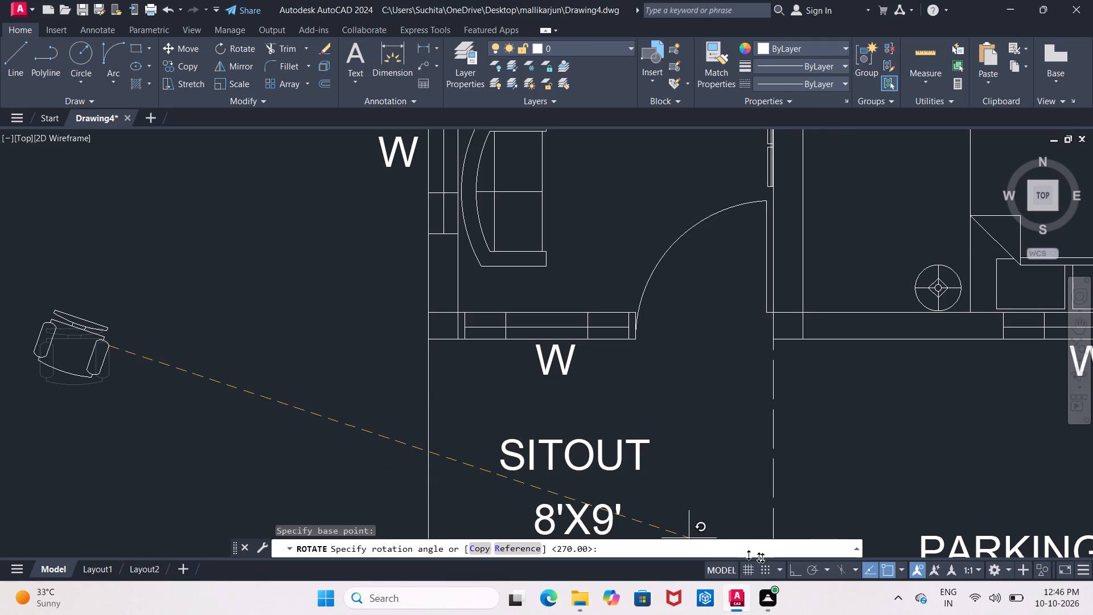
{"action": "left_click", "coordinate": [795, 568]}
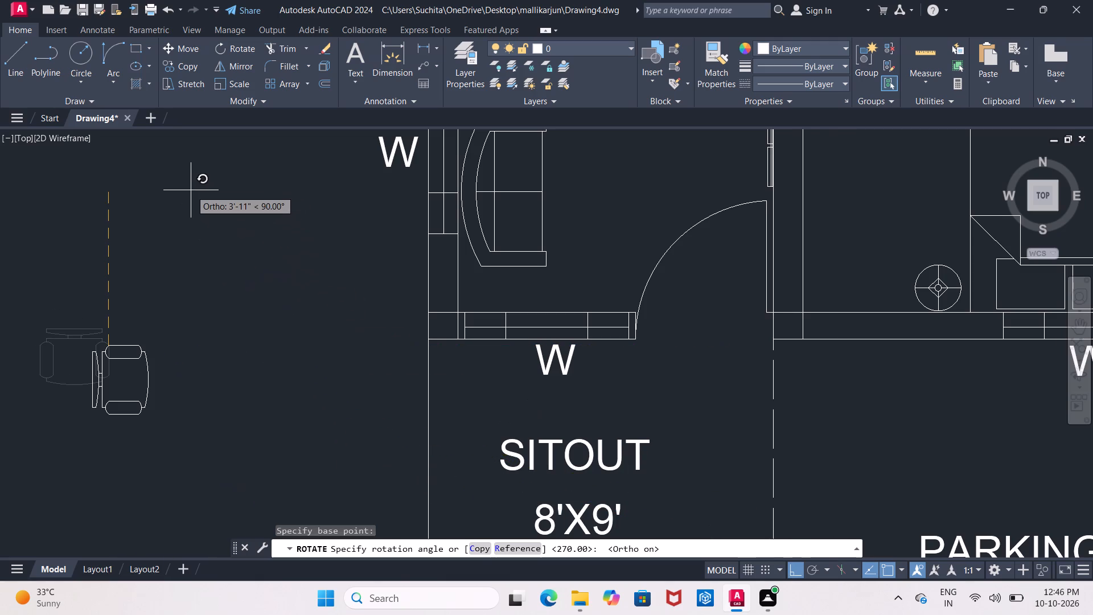
{"action": "left_click", "coordinate": [191, 190]}
Move the rotated chair, with Ortho off, into the BED ROOM directly in front of the computer's keyboard.
{"action": "scroll", "coordinate": [223, 259], "scroll_direction": "down", "scroll_amount": 1}
{"action": "middle_click_drag", "start_coordinate": [223, 259], "coordinate": [213, 258]}
{"action": "left_click", "coordinate": [157, 319]}
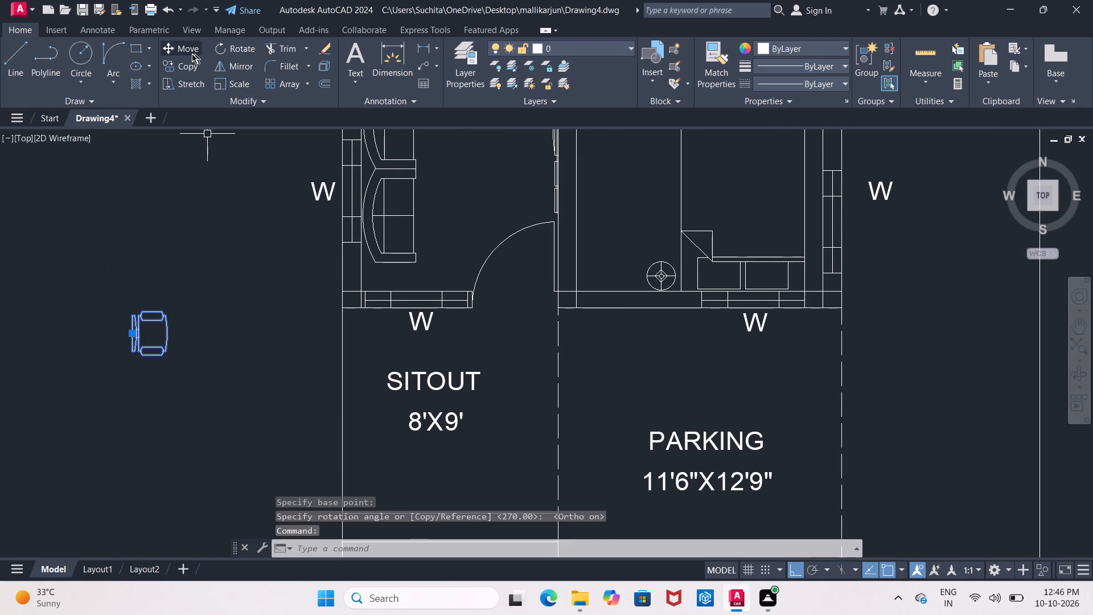
{"action": "left_click", "coordinate": [187, 54]}
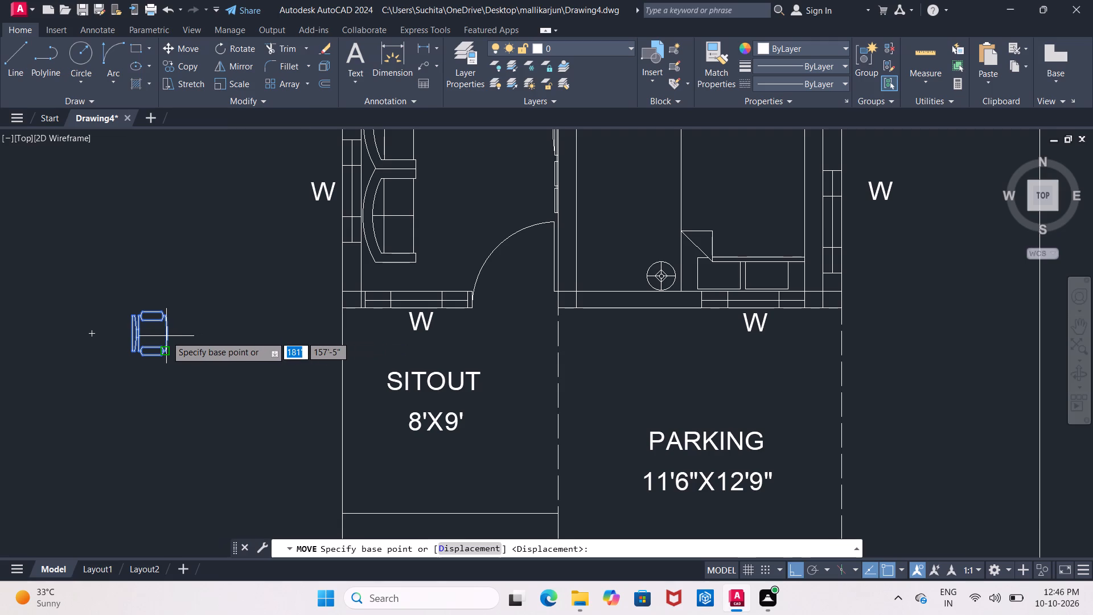
{"action": "scroll", "coordinate": [165, 331], "scroll_direction": "up", "scroll_amount": 1}
{"action": "left_click", "coordinate": [138, 333]}
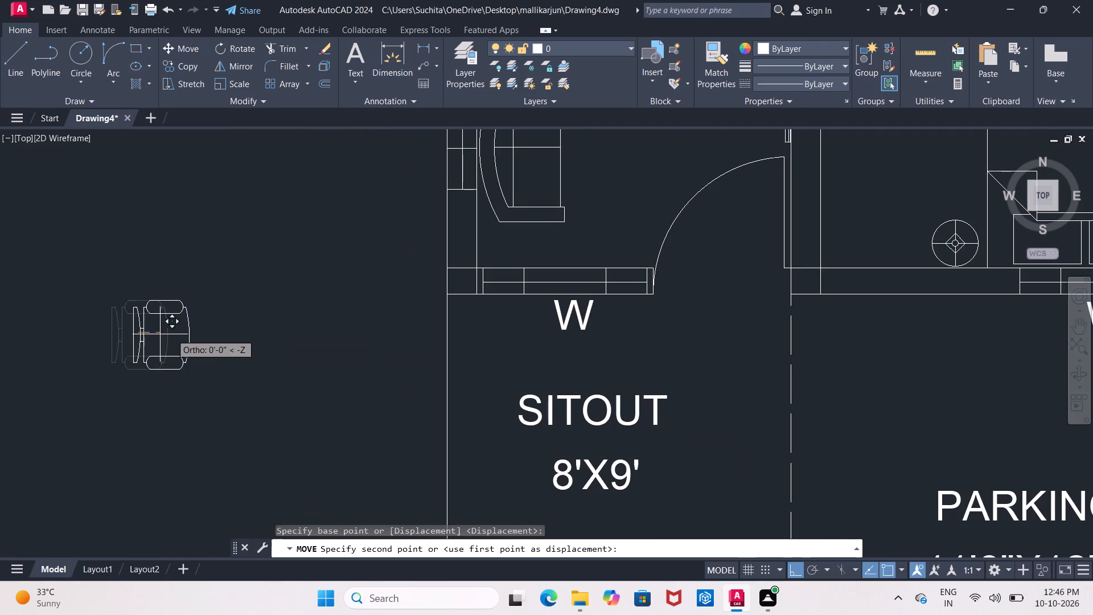
{"action": "middle_click_drag", "start_coordinate": [177, 328], "coordinate": [0, 364]}
{"action": "middle_click_drag", "start_coordinate": [426, 247], "coordinate": [362, 268]}
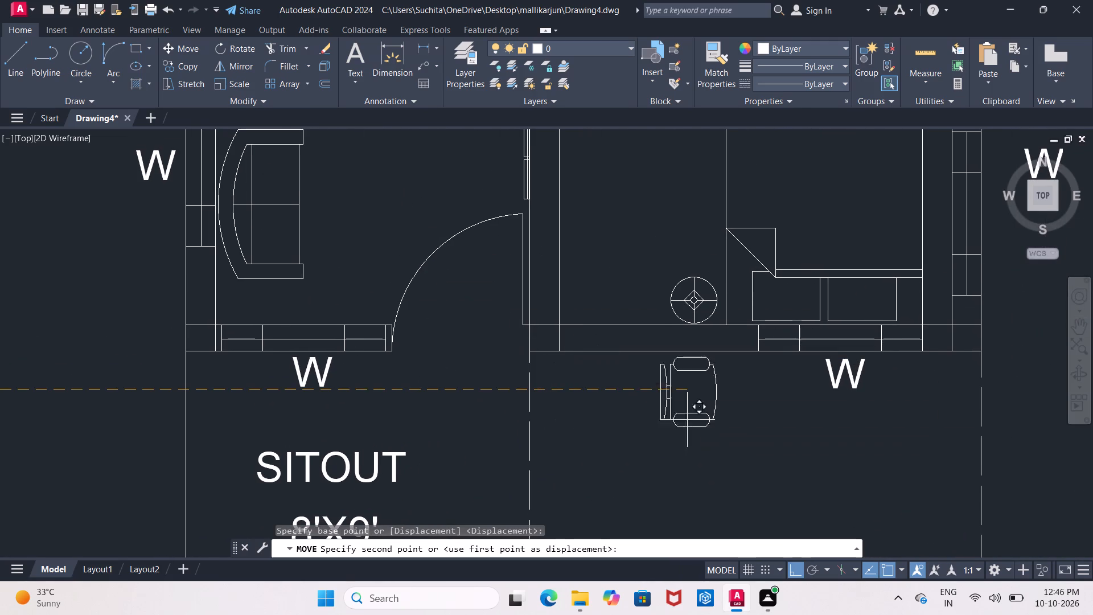
{"action": "left_click", "coordinate": [800, 568]}
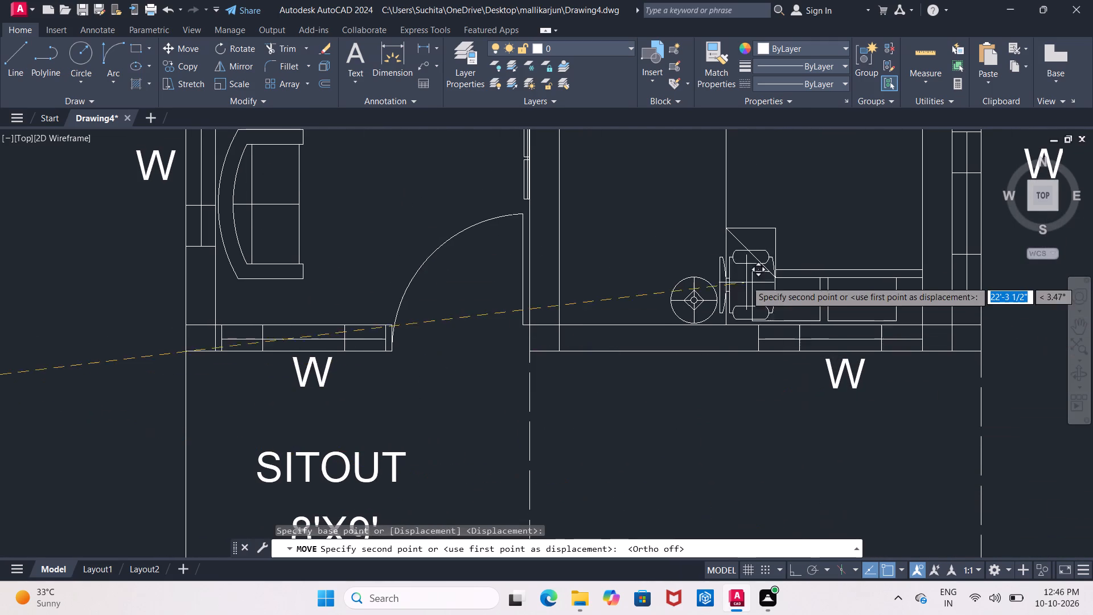
{"action": "middle_click_drag", "start_coordinate": [742, 268], "coordinate": [397, 563]}
{"action": "middle_click_drag", "start_coordinate": [459, 213], "coordinate": [381, 314]}
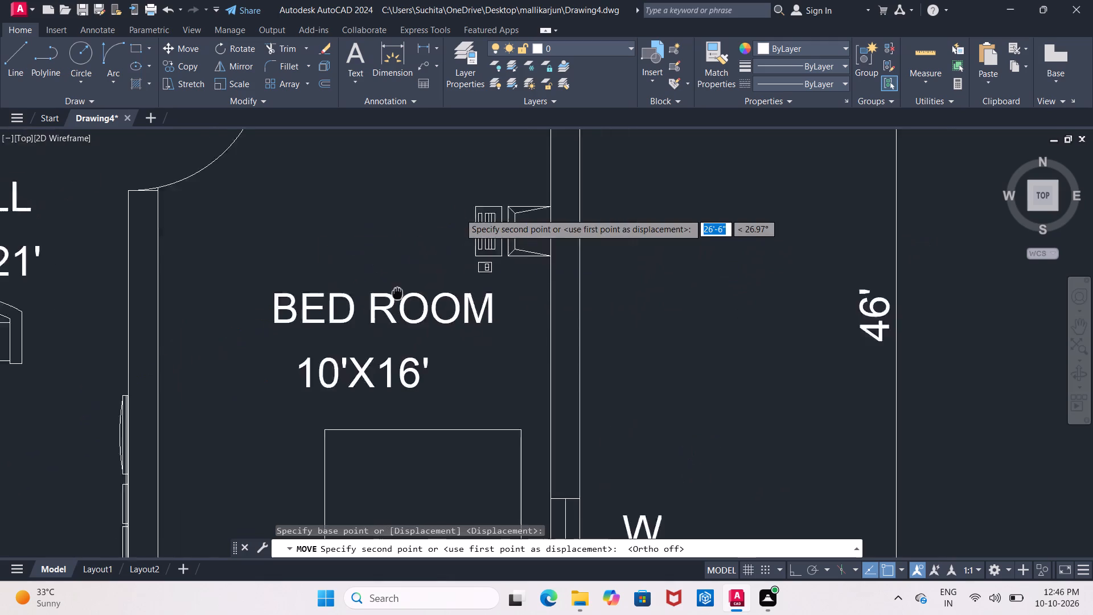
{"action": "middle_click_drag", "start_coordinate": [381, 314], "coordinate": [369, 333]}
{"action": "scroll", "coordinate": [398, 289], "scroll_direction": "up", "scroll_amount": 1}
{"action": "middle_click_drag", "start_coordinate": [398, 289], "coordinate": [324, 288]}
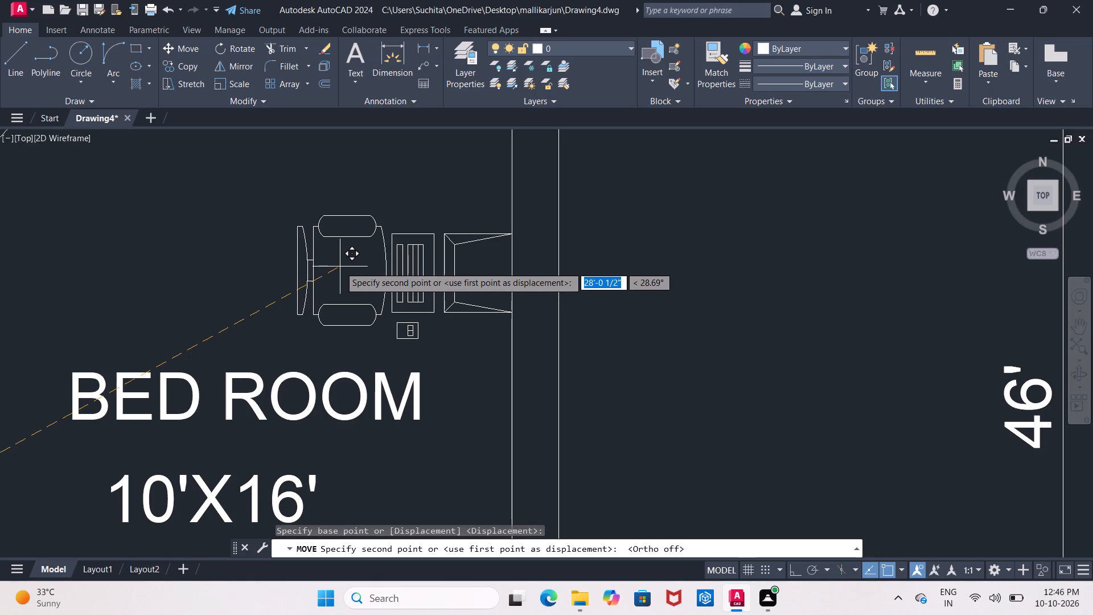
{"action": "left_click", "coordinate": [340, 266]}
Rotate the rectangular furniture block outside the plan 90° clockwise about its upper corner nearest the plan, with Ortho on.
{"action": "scroll", "coordinate": [340, 266], "scroll_direction": "down", "scroll_amount": 3}
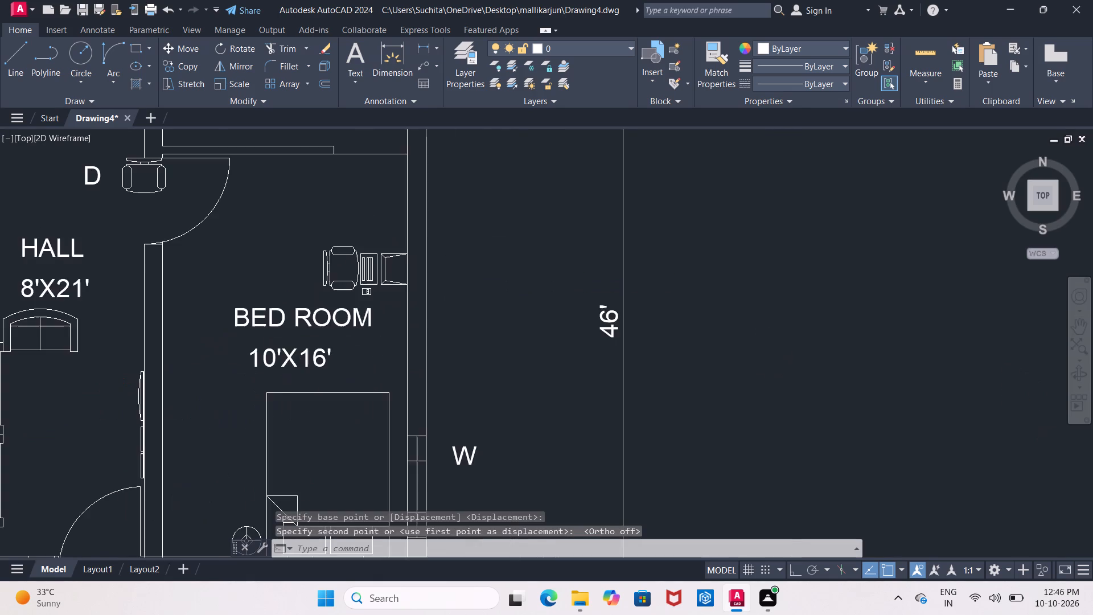
{"action": "scroll", "coordinate": [340, 267], "scroll_direction": "down", "scroll_amount": 2}
{"action": "middle_click_drag", "start_coordinate": [342, 266], "coordinate": [368, 231]}
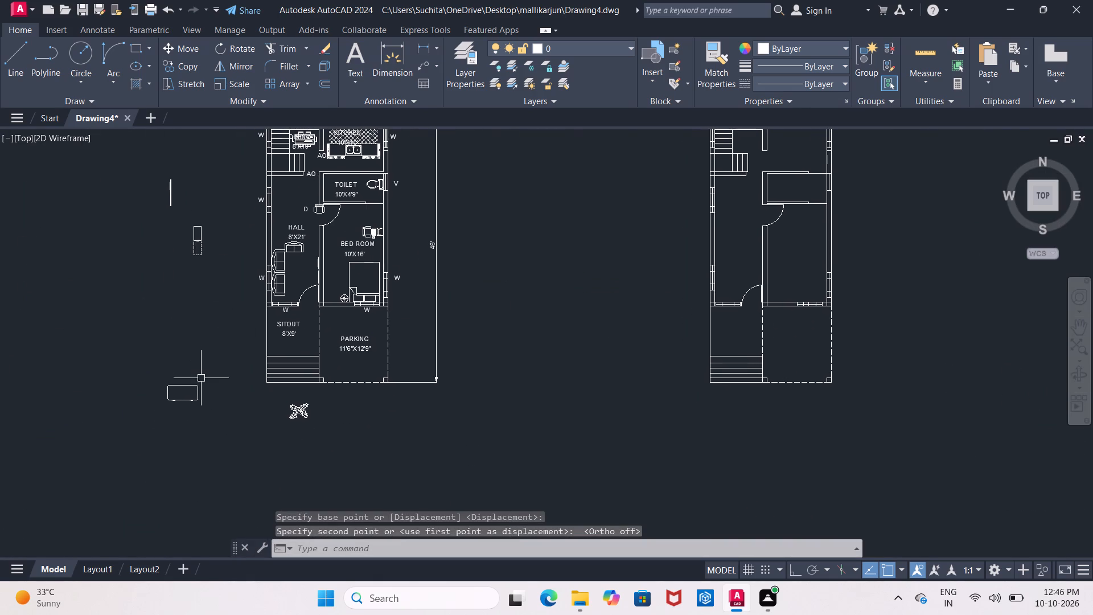
{"action": "scroll", "coordinate": [200, 384], "scroll_direction": "up", "scroll_amount": 1}
{"action": "left_click", "coordinate": [190, 386]}
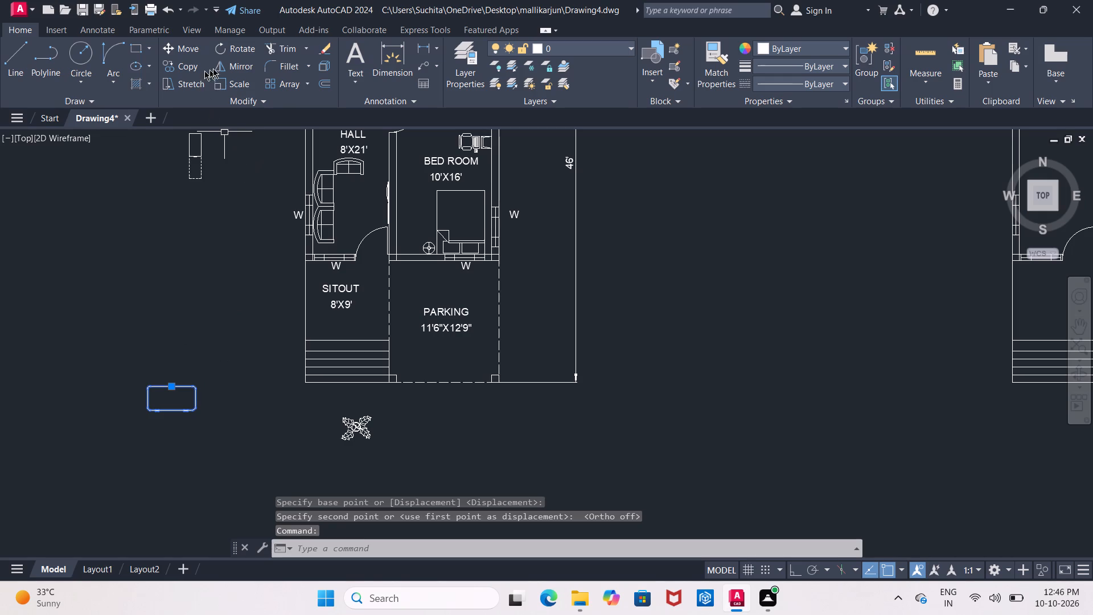
{"action": "left_click", "coordinate": [223, 55]}
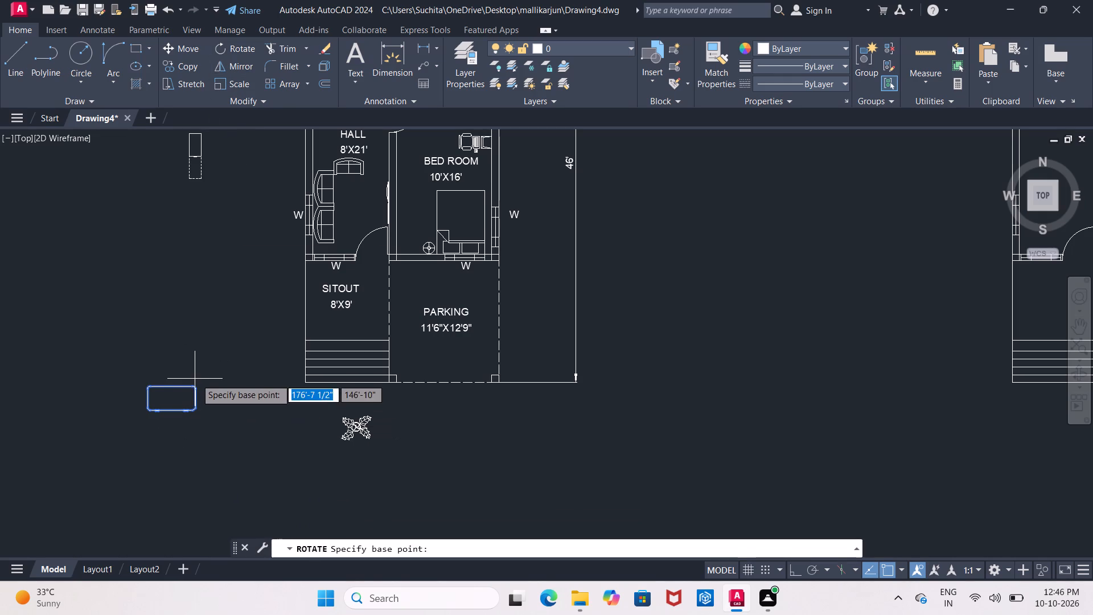
{"action": "left_click", "coordinate": [795, 568]}
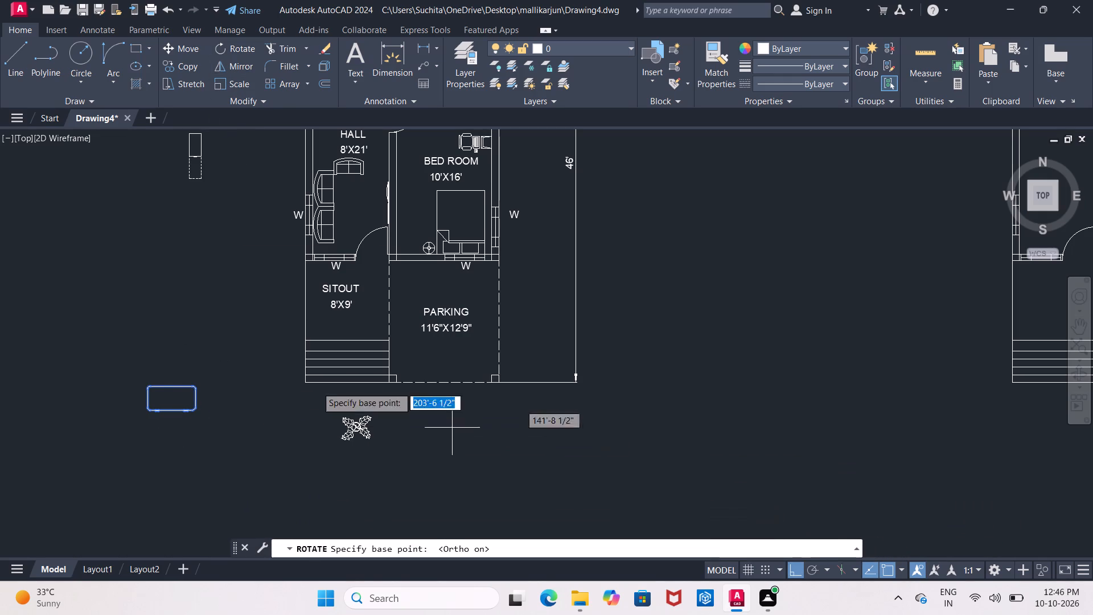
{"action": "left_click", "coordinate": [195, 387]}
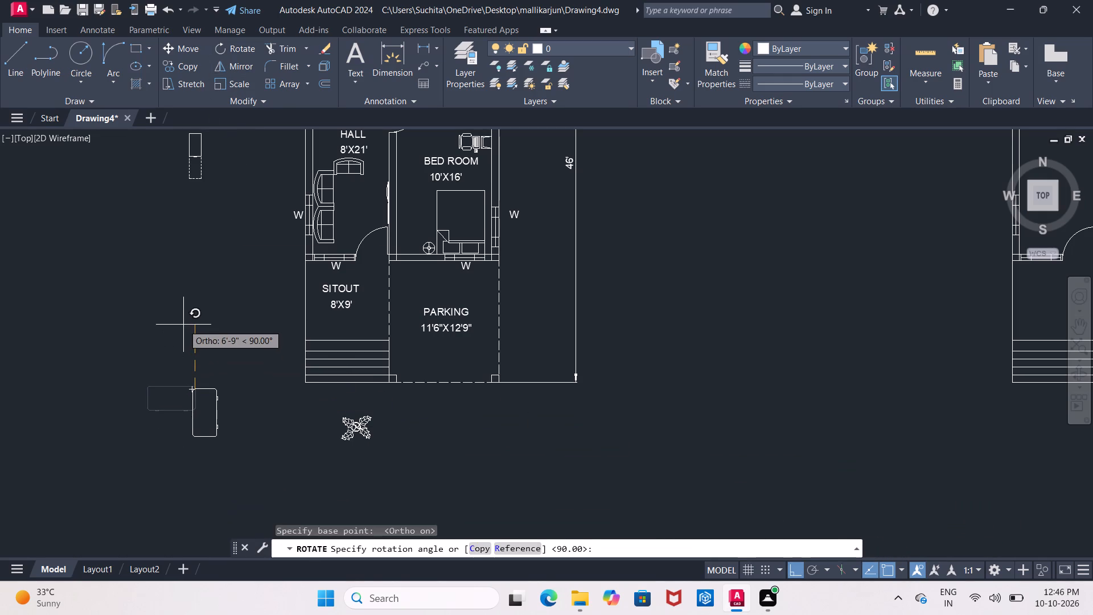
{"action": "left_click", "coordinate": [203, 438]}
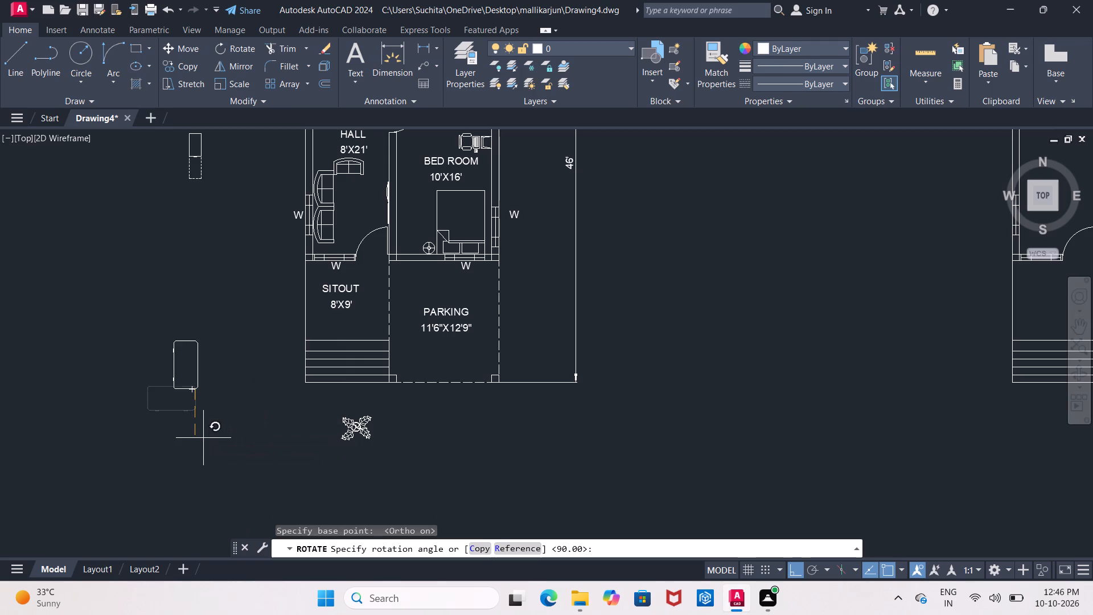
Move the rotated rectangular table block, with Ortho off, into the HALL in front of the two sofas along the outer wall.
{"action": "left_click", "coordinate": [181, 339]}
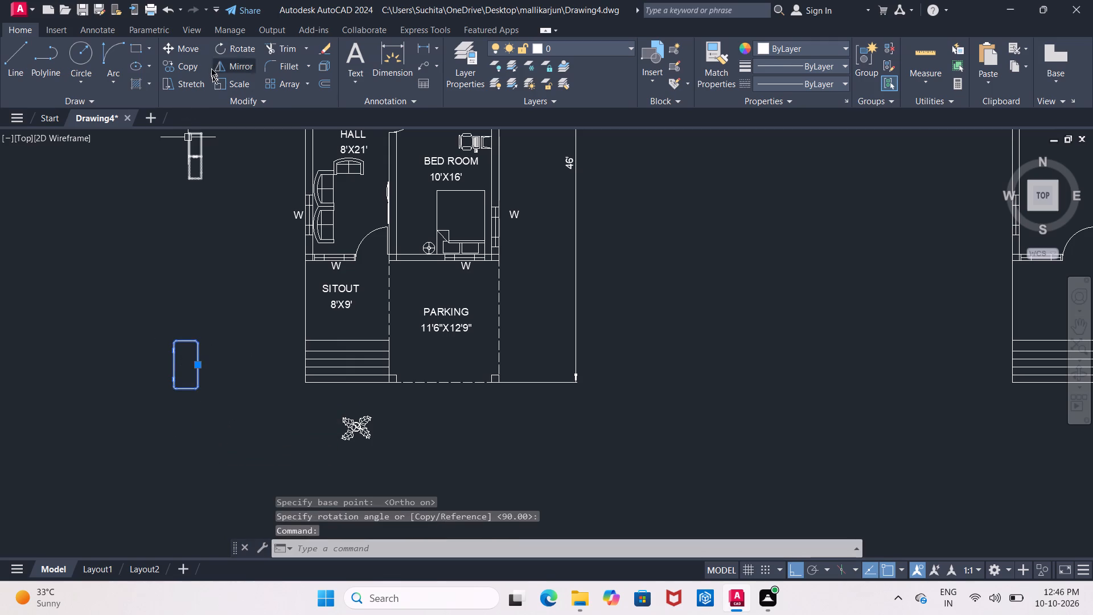
{"action": "left_click", "coordinate": [199, 54]}
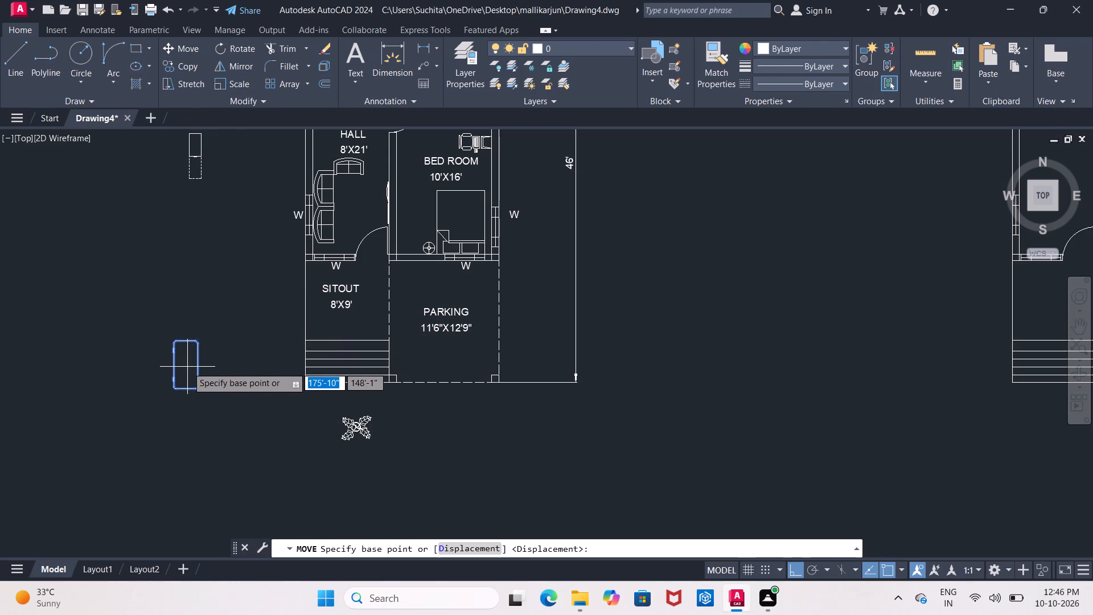
{"action": "left_click", "coordinate": [187, 367]}
{"action": "middle_click_drag", "start_coordinate": [203, 277], "coordinate": [155, 314]}
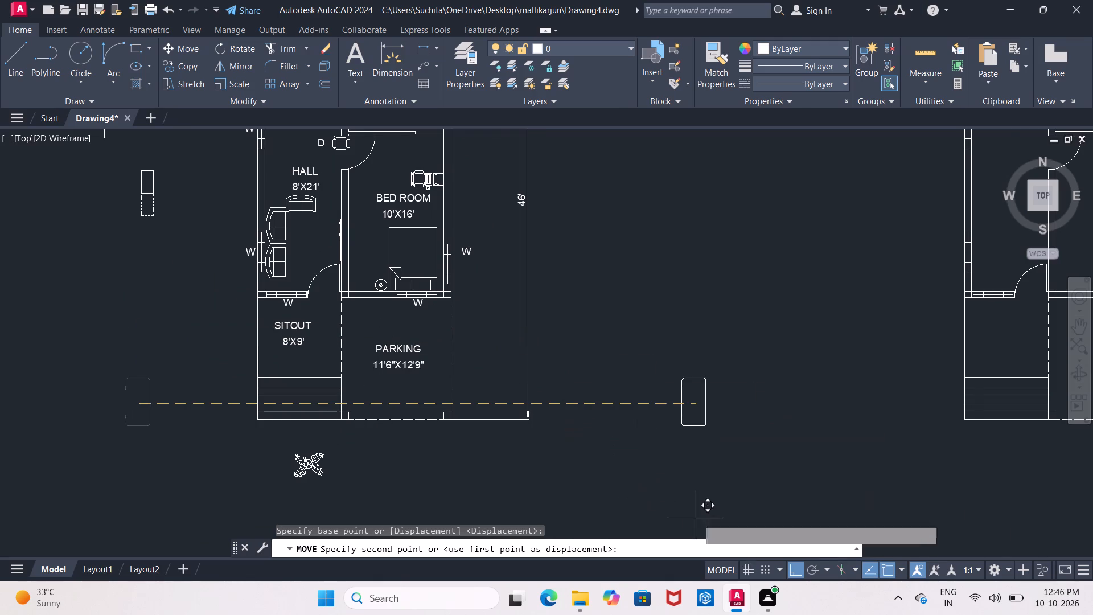
{"action": "left_click", "coordinate": [795, 564]}
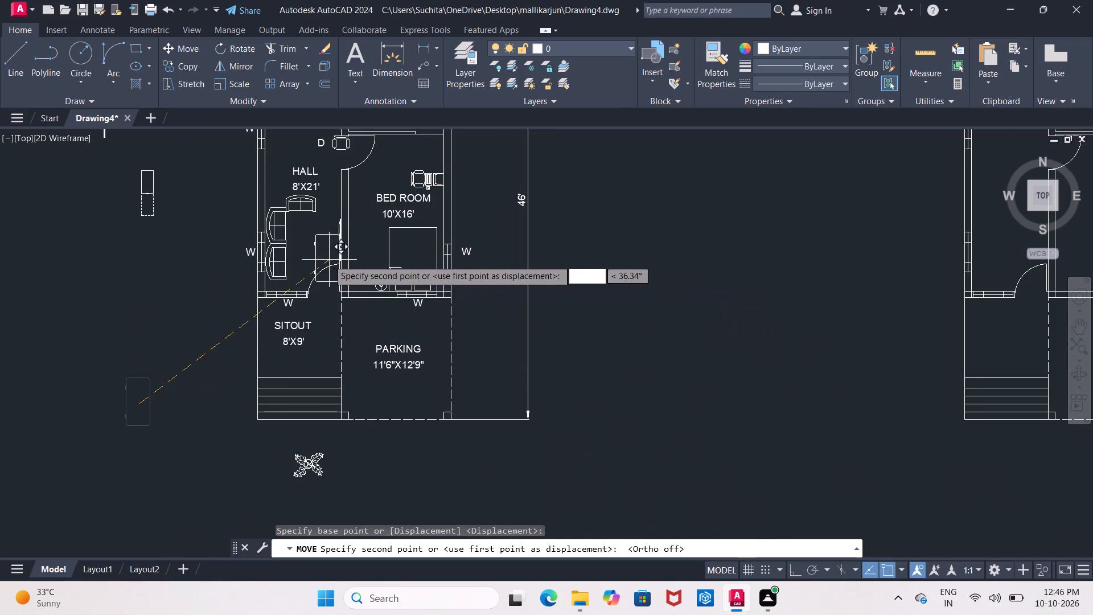
{"action": "scroll", "coordinate": [302, 255], "scroll_direction": "up", "scroll_amount": 2}
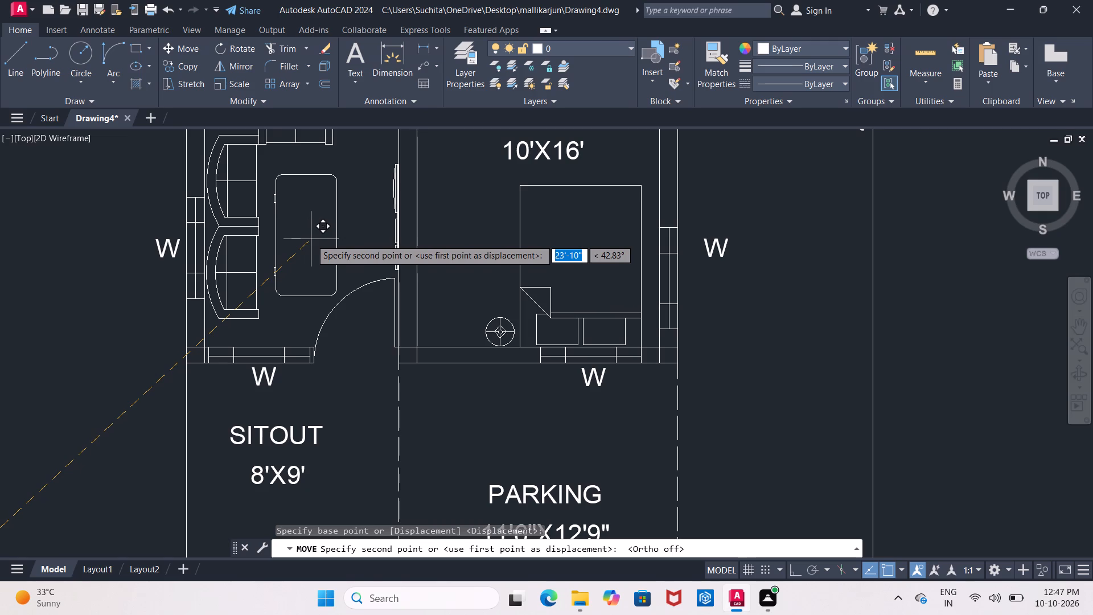
{"action": "left_click", "coordinate": [311, 238]}
{"action": "scroll", "coordinate": [311, 238], "scroll_direction": "down", "scroll_amount": 3}
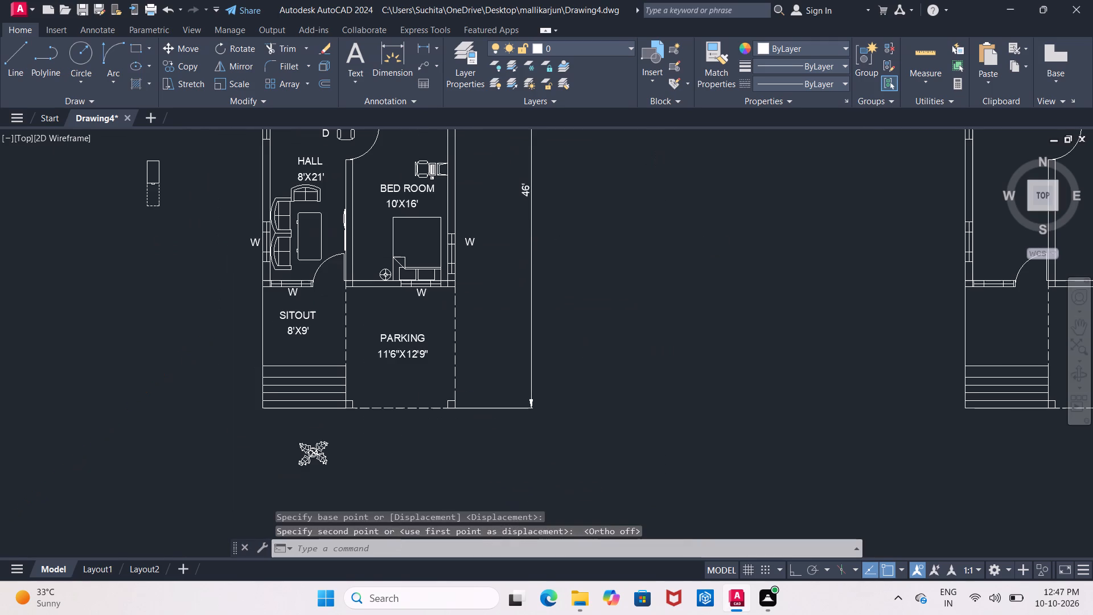
Rotate the cabinet block with the dashed drawer outline 90° clockwise about its upper corner nearest the plan, with Ortho on.
{"action": "middle_click_drag", "start_coordinate": [311, 238], "coordinate": [270, 280]}
{"action": "middle_click_drag", "start_coordinate": [394, 237], "coordinate": [352, 242]}
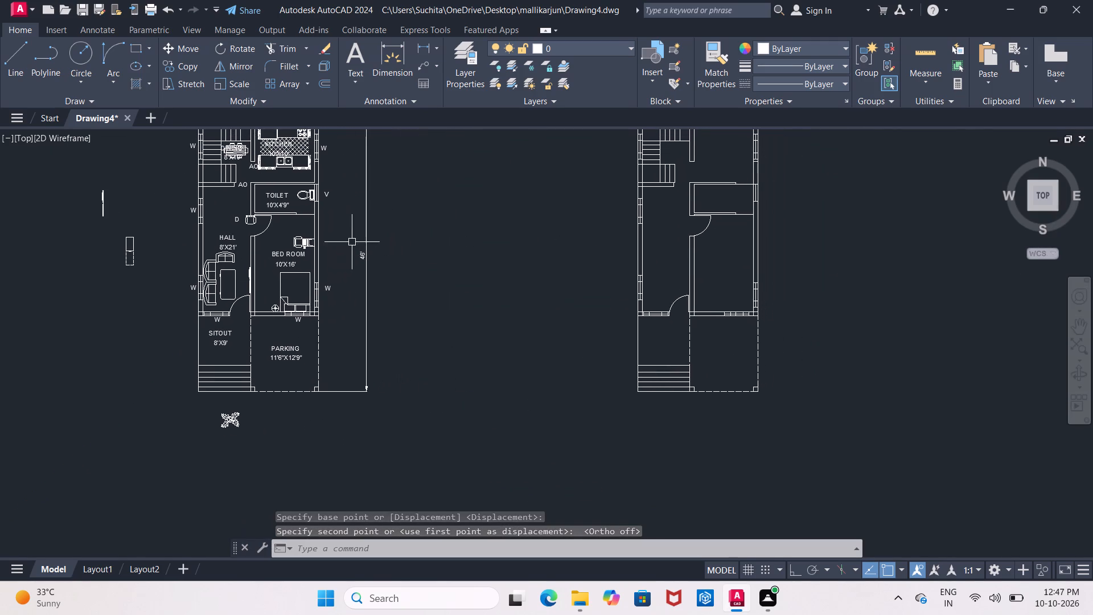
{"action": "scroll", "coordinate": [138, 255], "scroll_direction": "up", "scroll_amount": 2}
{"action": "middle_click_drag", "start_coordinate": [141, 269], "coordinate": [145, 306]}
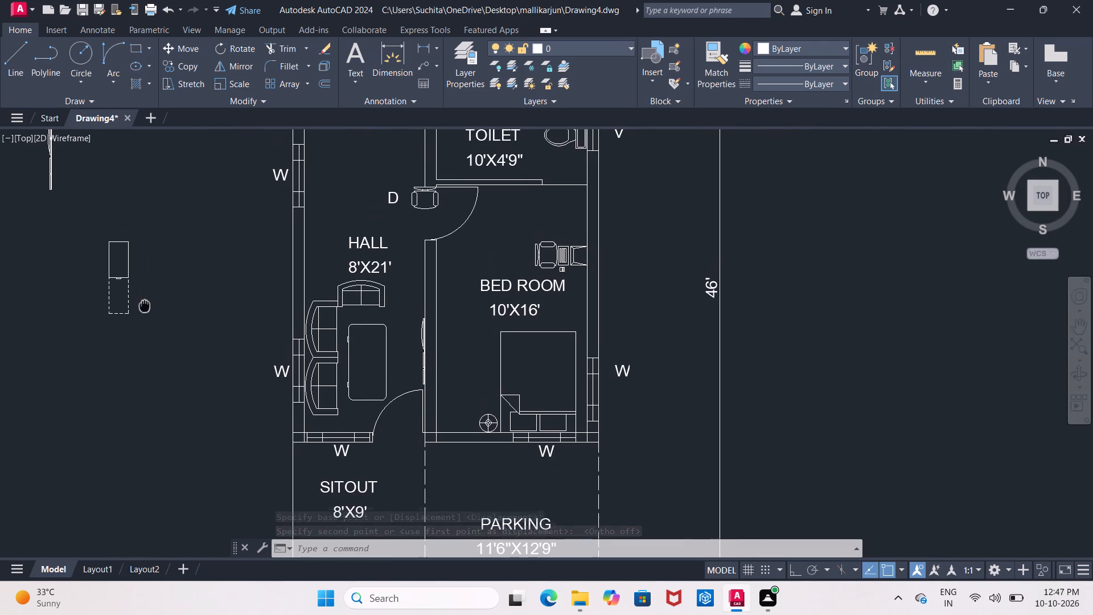
{"action": "middle_click_drag", "start_coordinate": [145, 306], "coordinate": [145, 306]}
{"action": "left_click", "coordinate": [110, 247]}
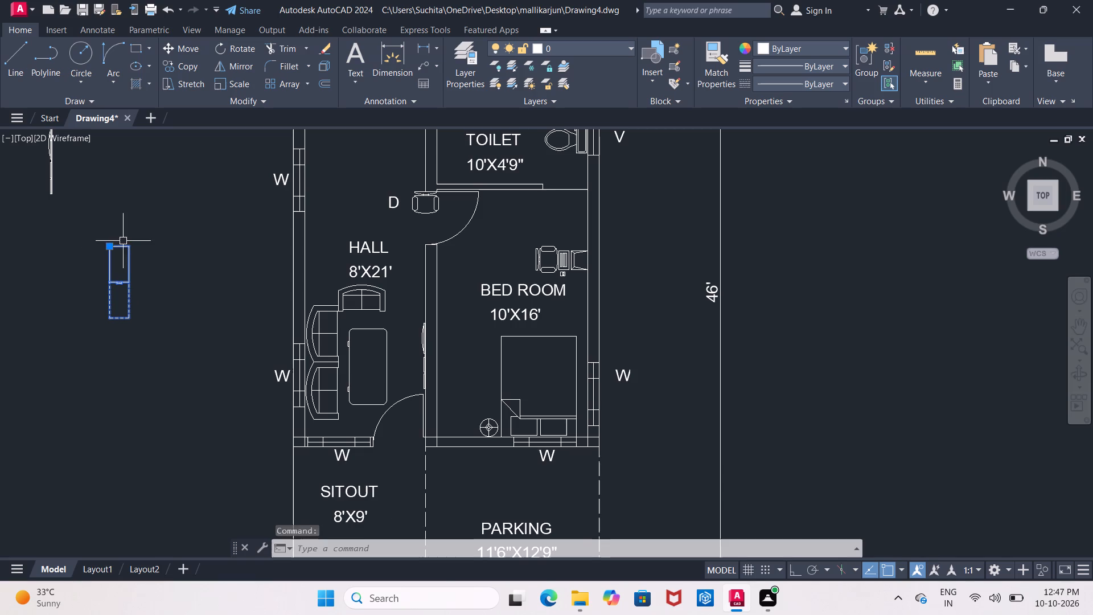
{"action": "left_click", "coordinate": [232, 47]}
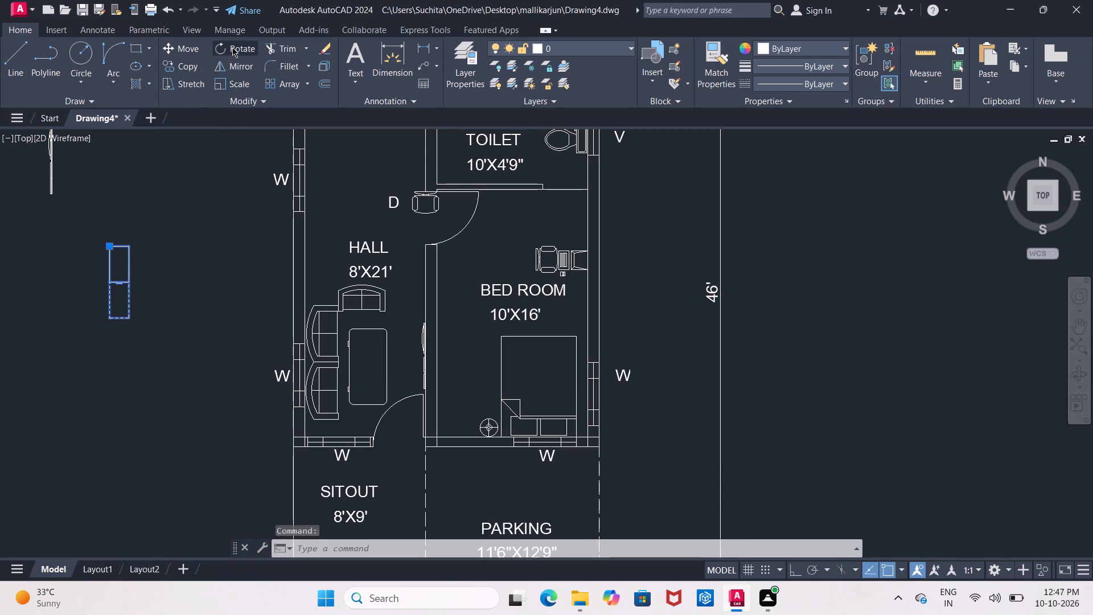
{"action": "left_click", "coordinate": [125, 249]}
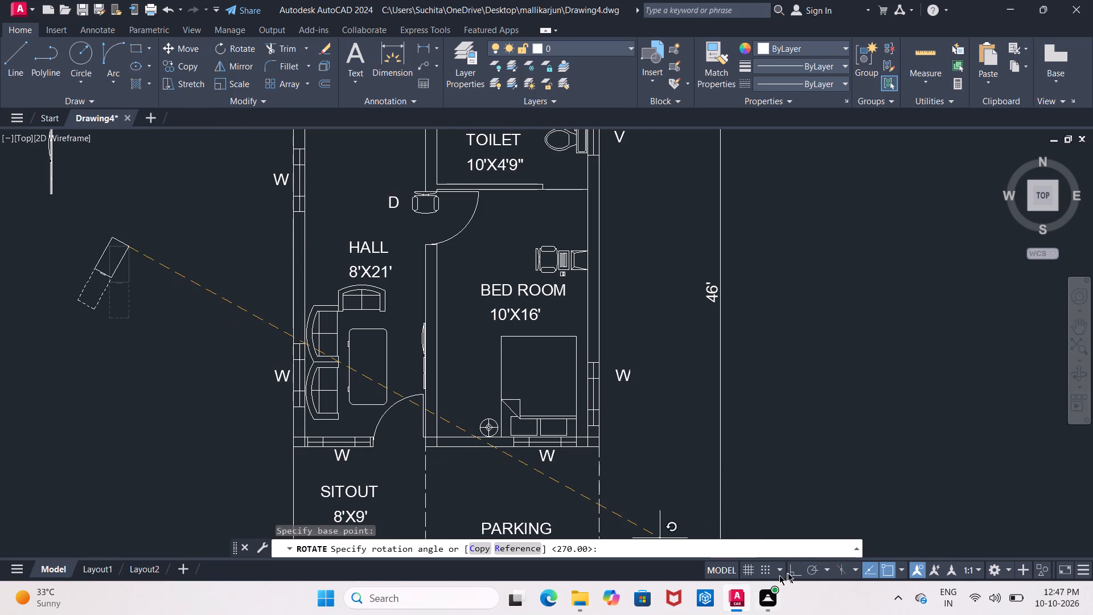
{"action": "left_click", "coordinate": [792, 571]}
{"action": "left_click", "coordinate": [248, 419]}
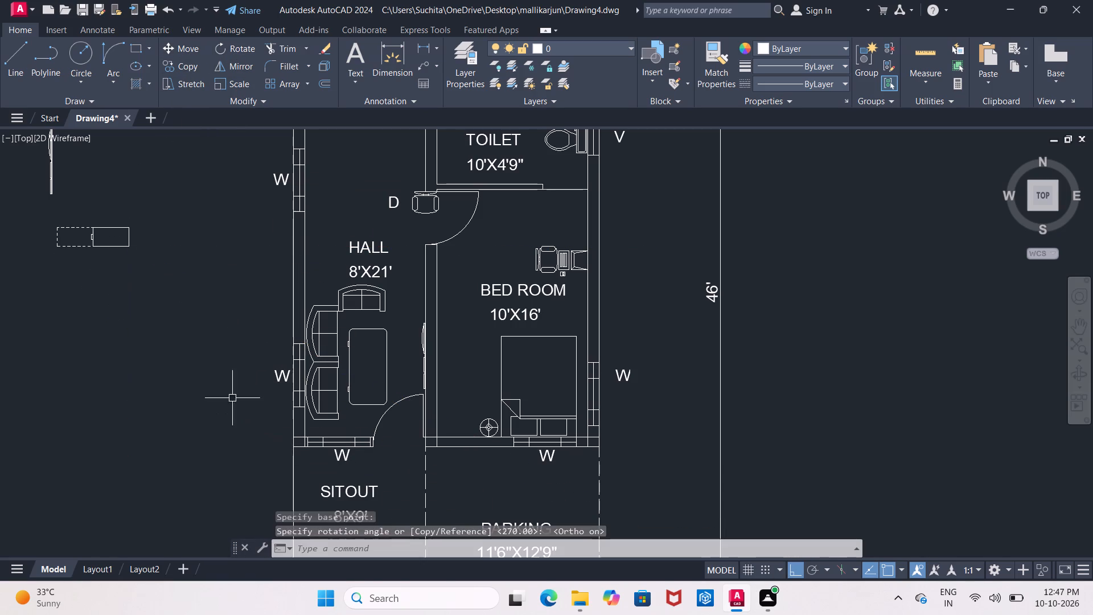
Move the rotated cabinet by its lower solid-end corner, with Ortho off, to the BED ROOM's outer wall line at the PARKING-side corner.
{"action": "left_click", "coordinate": [128, 246]}
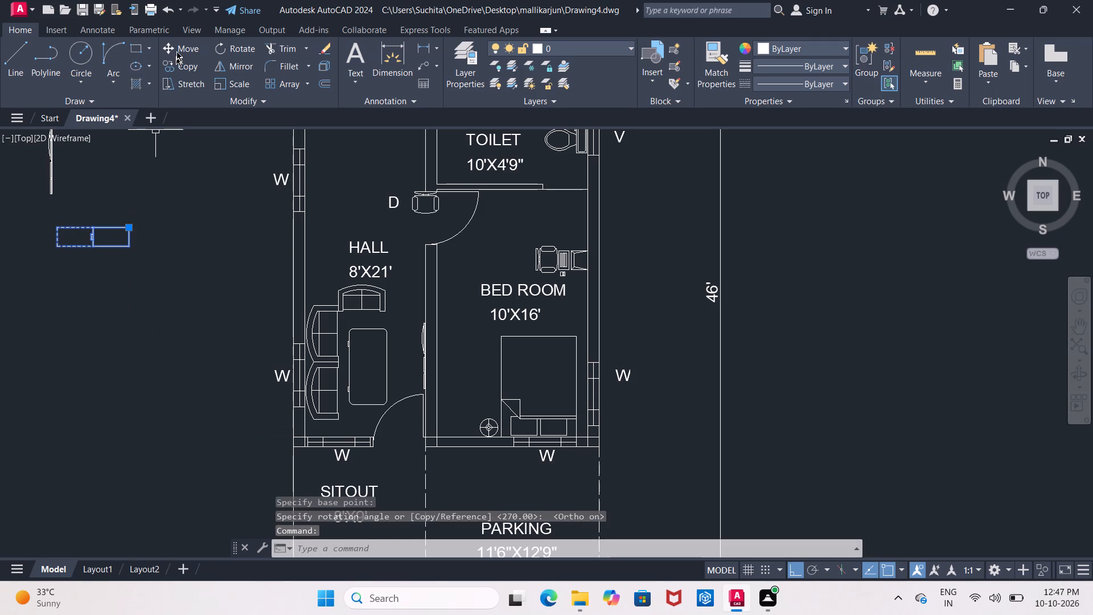
{"action": "left_click", "coordinate": [176, 50]}
{"action": "scroll", "coordinate": [138, 229], "scroll_direction": "up", "scroll_amount": 1}
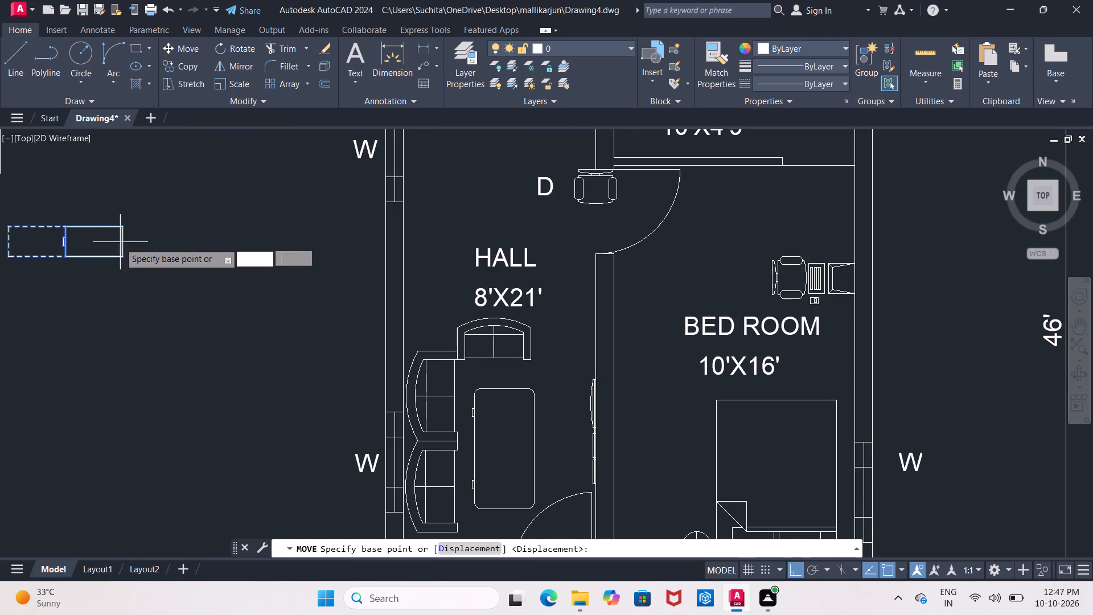
{"action": "scroll", "coordinate": [121, 243], "scroll_direction": "up", "scroll_amount": 3}
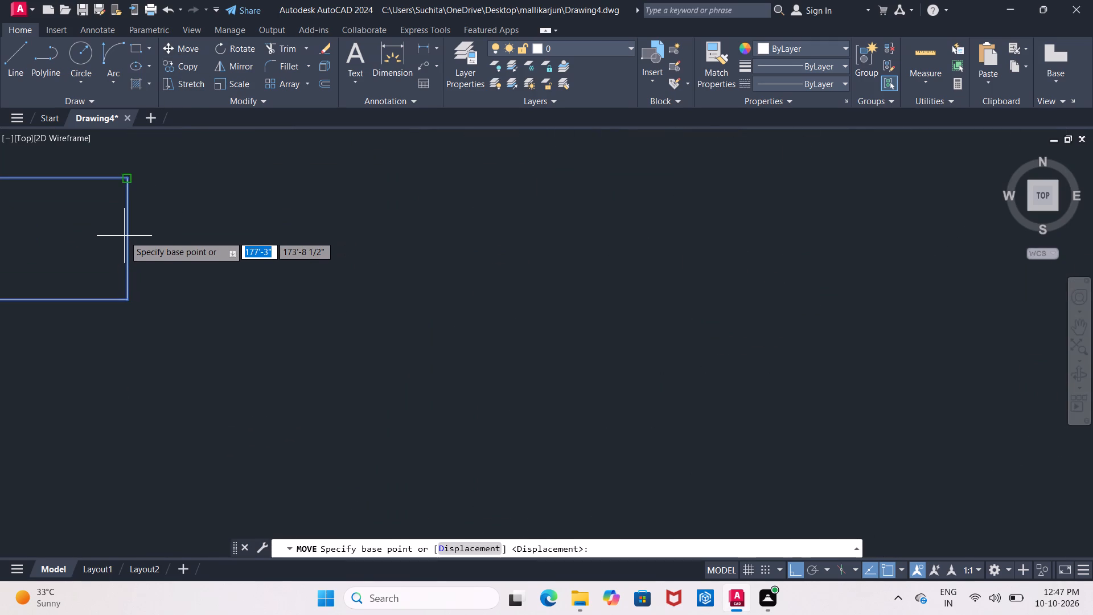
{"action": "left_click", "coordinate": [127, 240]}
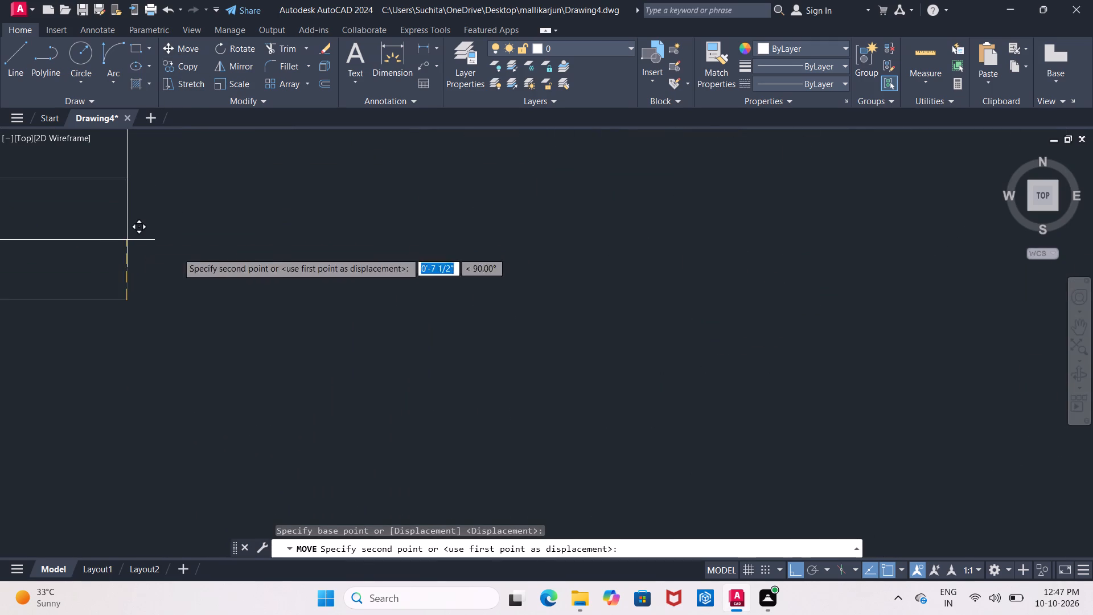
{"action": "scroll", "coordinate": [282, 243], "scroll_direction": "down", "scroll_amount": 4}
{"action": "middle_click_drag", "start_coordinate": [332, 266], "coordinate": [190, 281]}
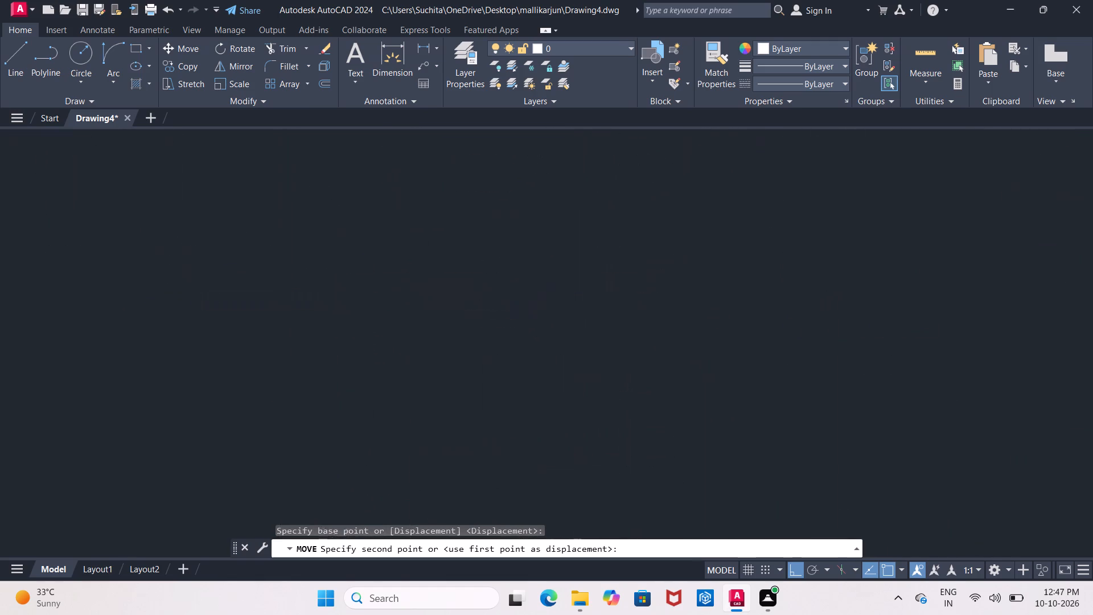
{"action": "middle_click_drag", "start_coordinate": [435, 285], "coordinate": [256, 282]}
{"action": "scroll", "coordinate": [359, 271], "scroll_direction": "up", "scroll_amount": 1}
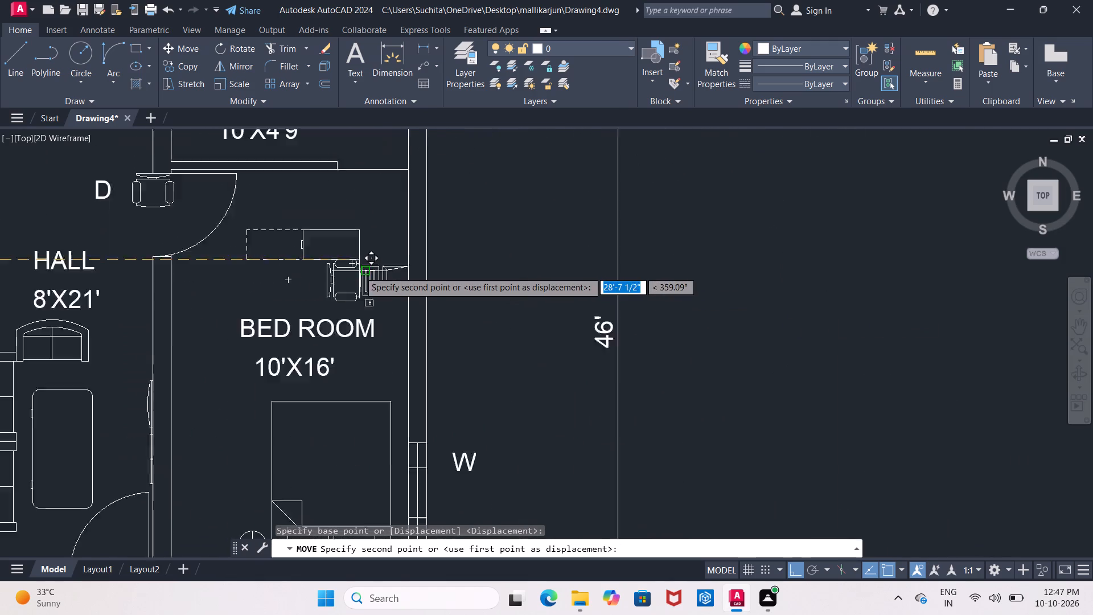
{"action": "scroll", "coordinate": [359, 271], "scroll_direction": "up", "scroll_amount": 2}
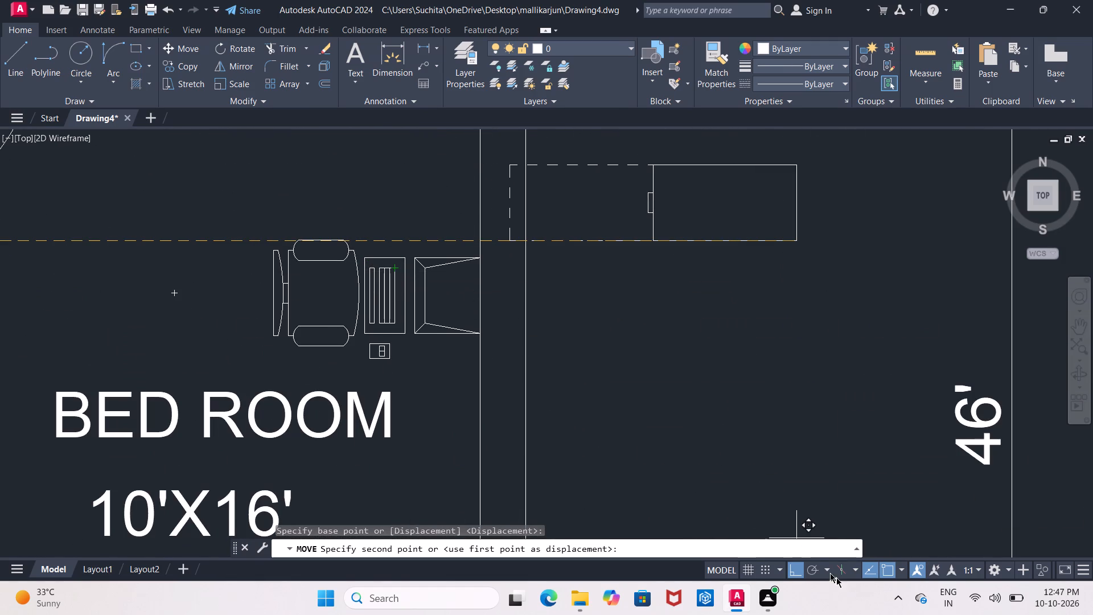
{"action": "left_click", "coordinate": [796, 571]}
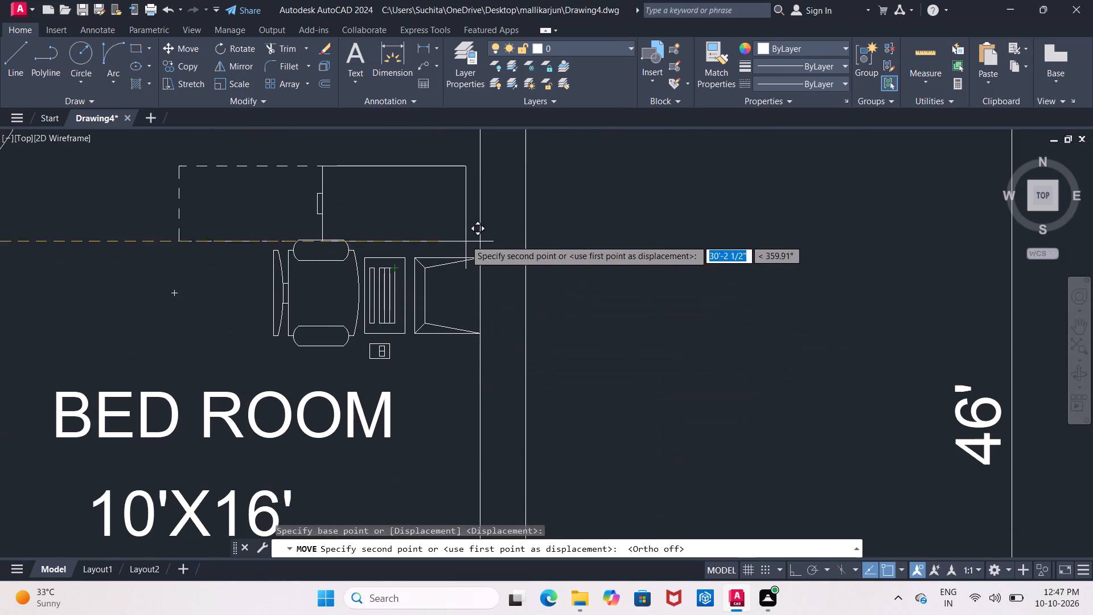
{"action": "middle_click_drag", "start_coordinate": [463, 231], "coordinate": [451, 392]}
{"action": "middle_click_drag", "start_coordinate": [451, 357], "coordinate": [436, 241]}
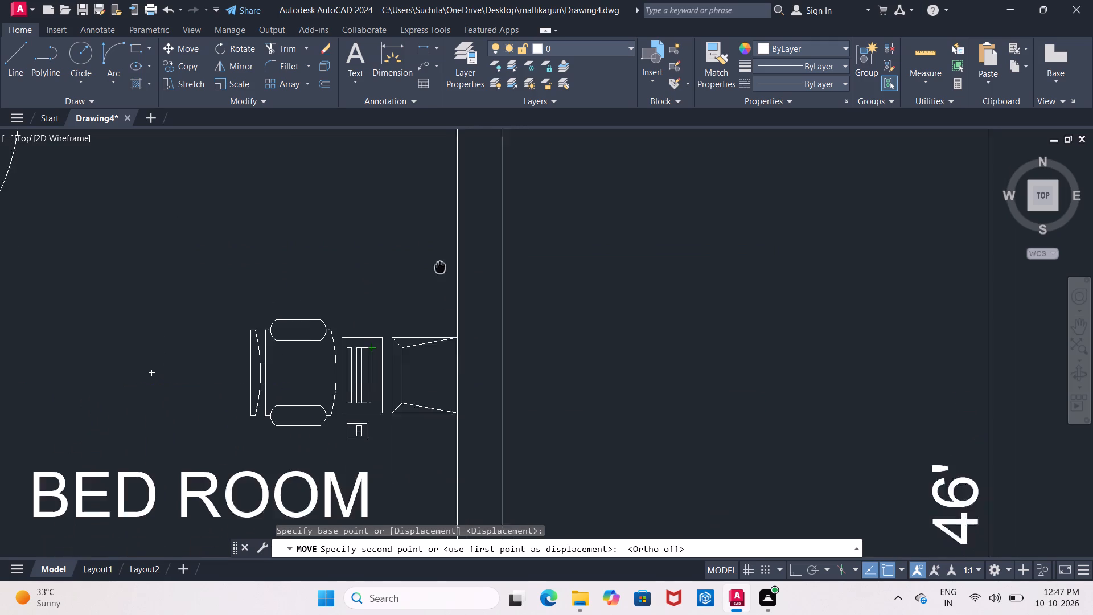
{"action": "middle_click_drag", "start_coordinate": [436, 241], "coordinate": [424, 199]}
{"action": "middle_click_drag", "start_coordinate": [439, 446], "coordinate": [384, 375]}
{"action": "scroll", "coordinate": [388, 385], "scroll_direction": "up", "scroll_amount": 2}
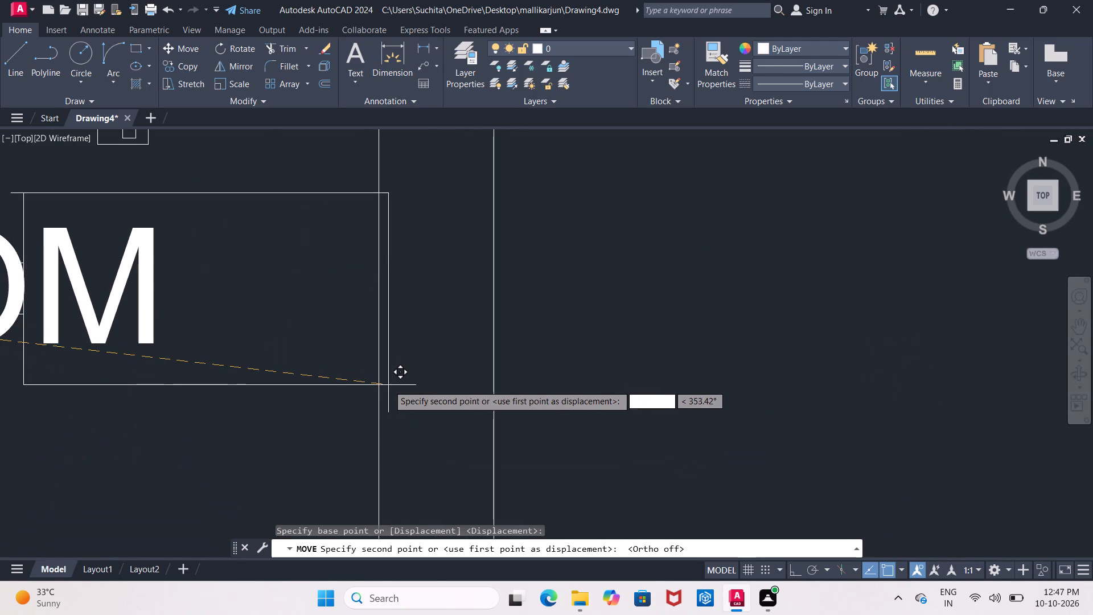
{"action": "left_click", "coordinate": [379, 383]}
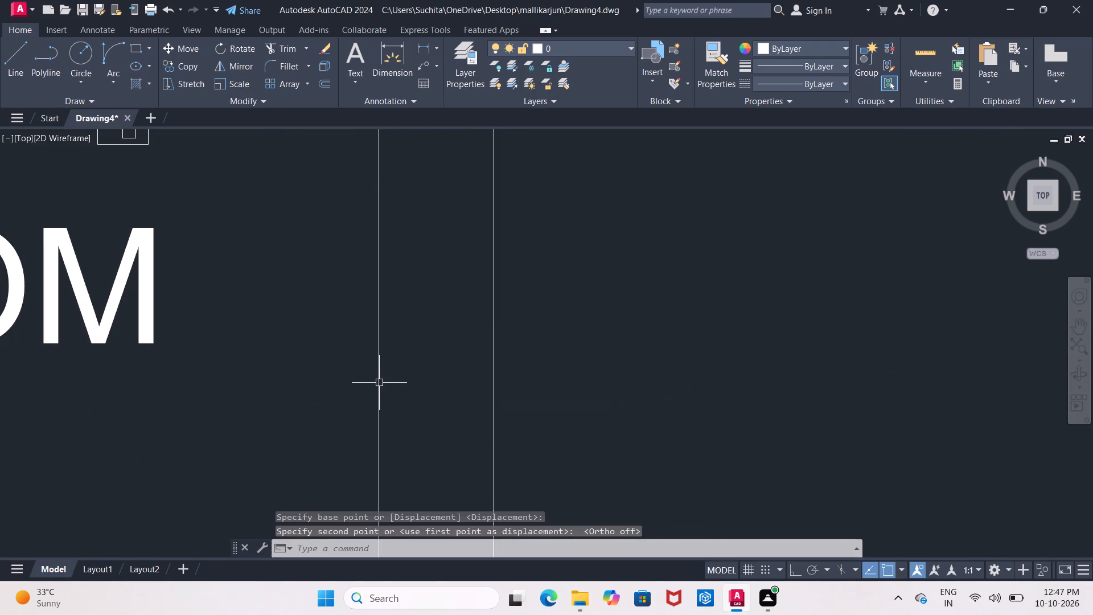
Move the cabinet block up the BED ROOM's outer wall to just below the computer, keeping its solid end against the inner wall face.
{"action": "scroll", "coordinate": [378, 382], "scroll_direction": "down", "scroll_amount": 6}
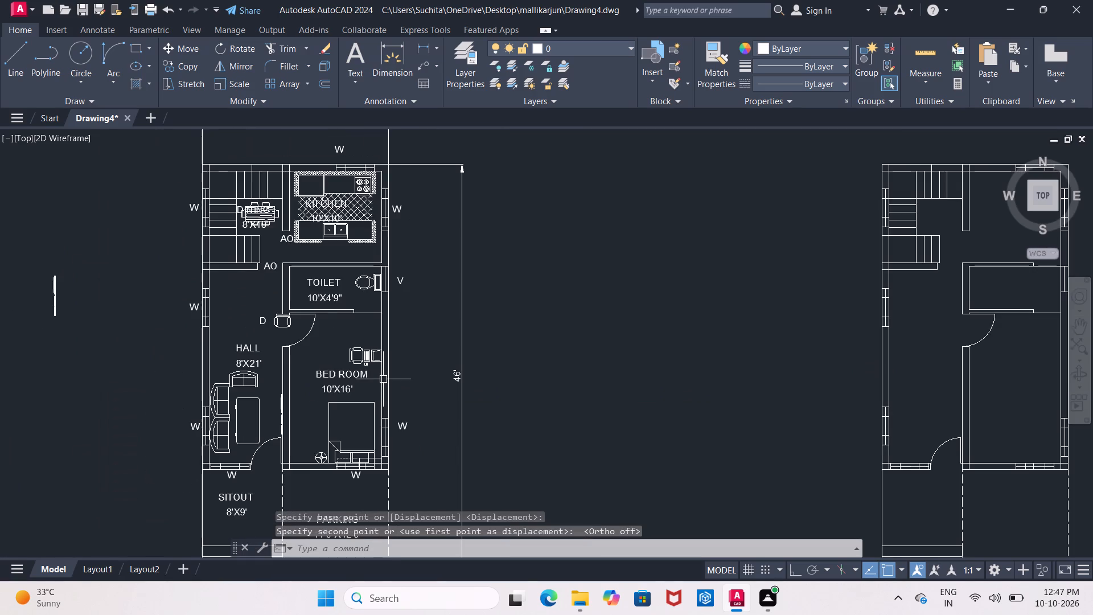
{"action": "scroll", "coordinate": [384, 380], "scroll_direction": "down", "scroll_amount": 1}
{"action": "scroll", "coordinate": [389, 377], "scroll_direction": "up", "scroll_amount": 1}
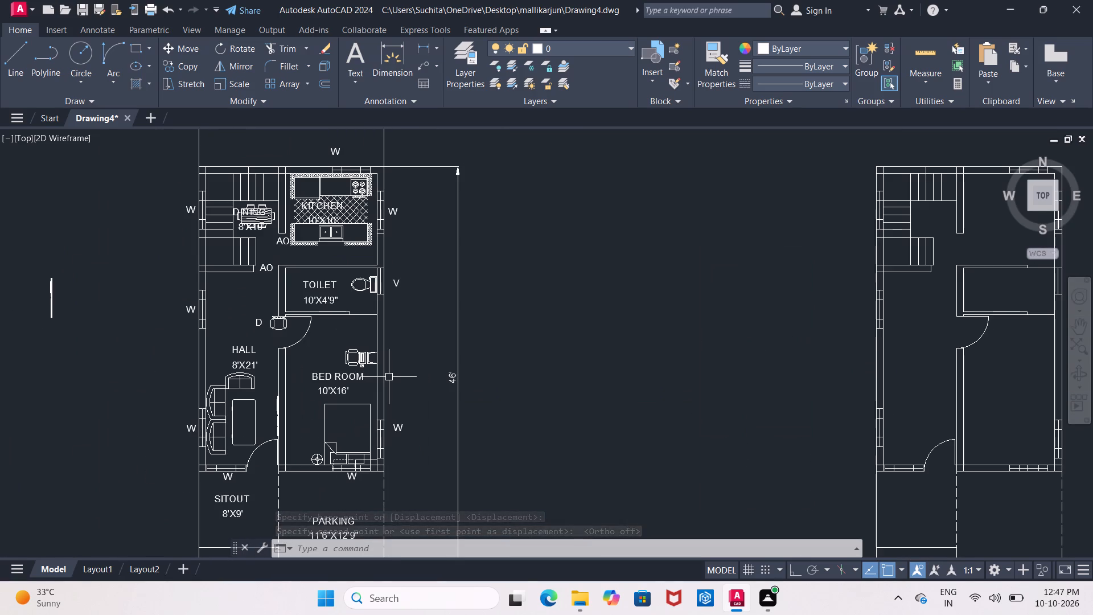
{"action": "scroll", "coordinate": [429, 453], "scroll_direction": "up", "scroll_amount": 2}
{"action": "middle_click_drag", "start_coordinate": [432, 399], "coordinate": [444, 271]}
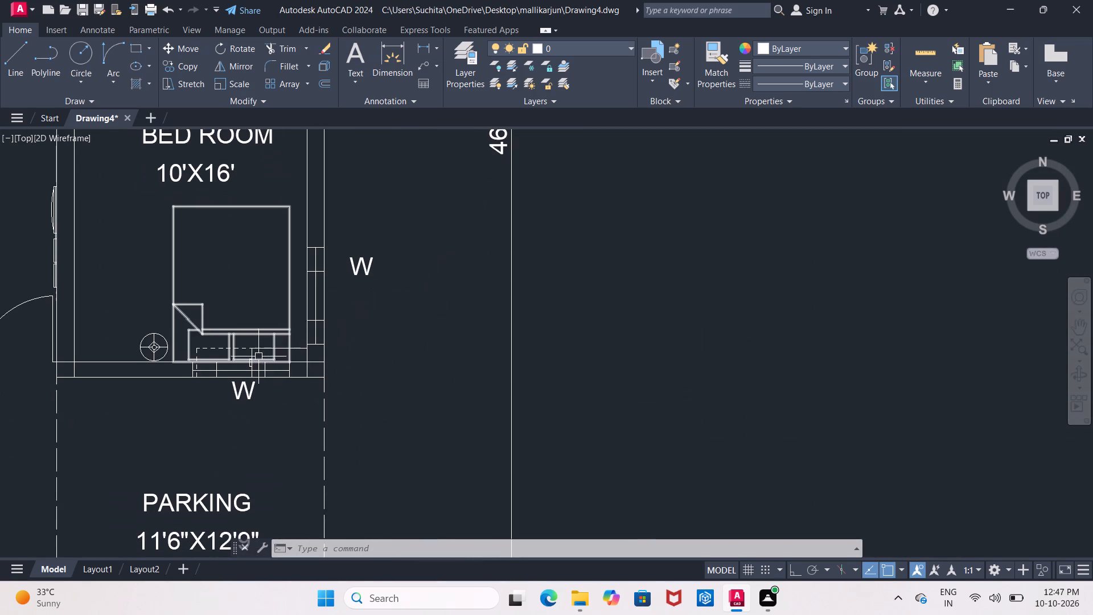
{"action": "left_click", "coordinate": [256, 350]}
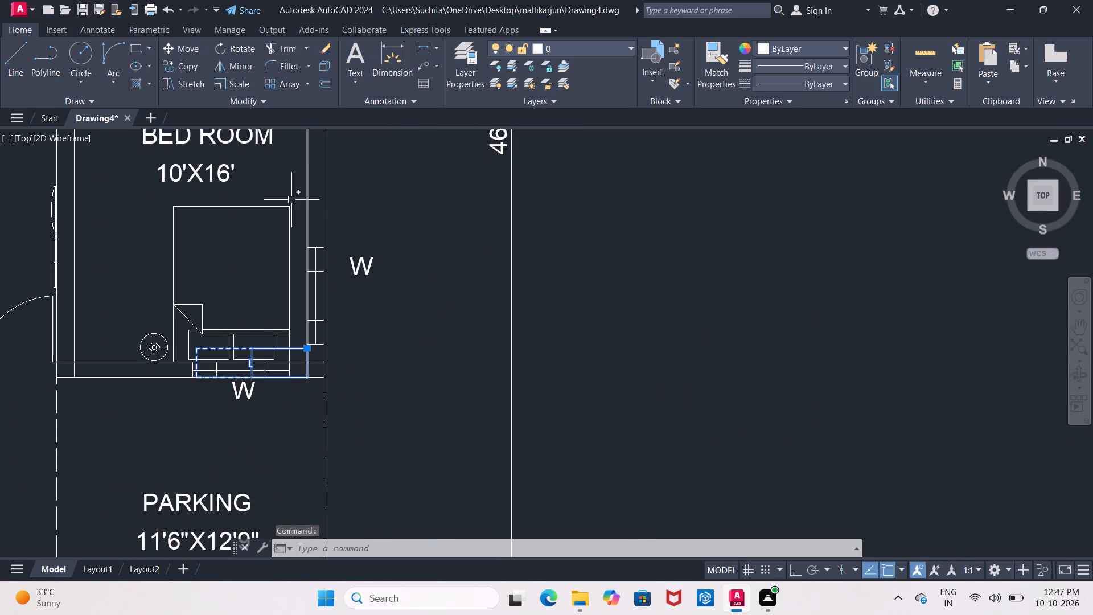
{"action": "left_click", "coordinate": [181, 52]}
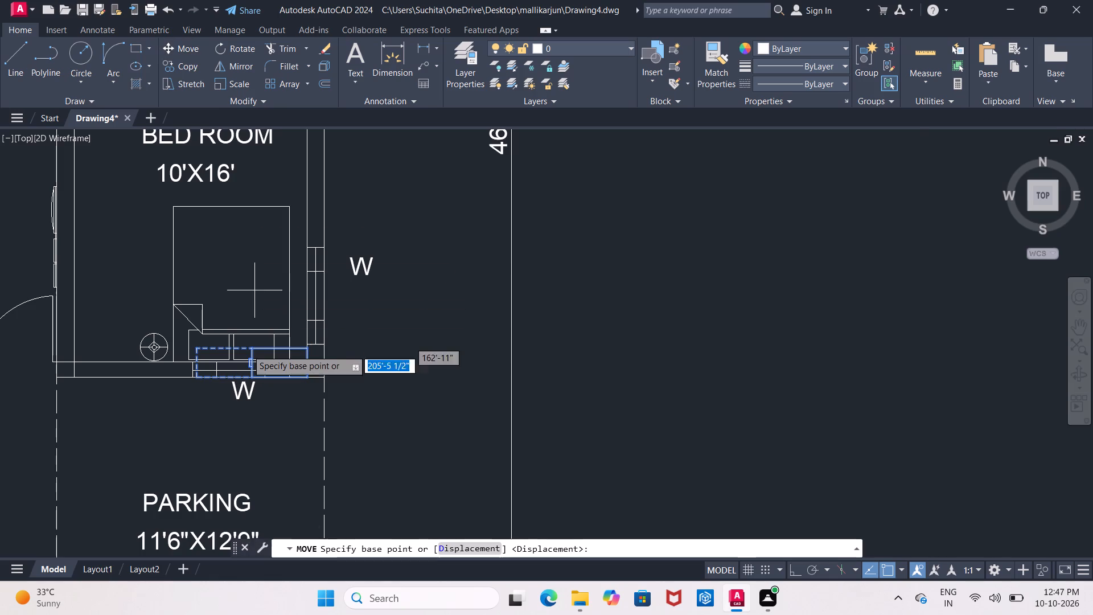
{"action": "scroll", "coordinate": [245, 362], "scroll_direction": "up", "scroll_amount": 3}
{"action": "left_click", "coordinate": [222, 382]}
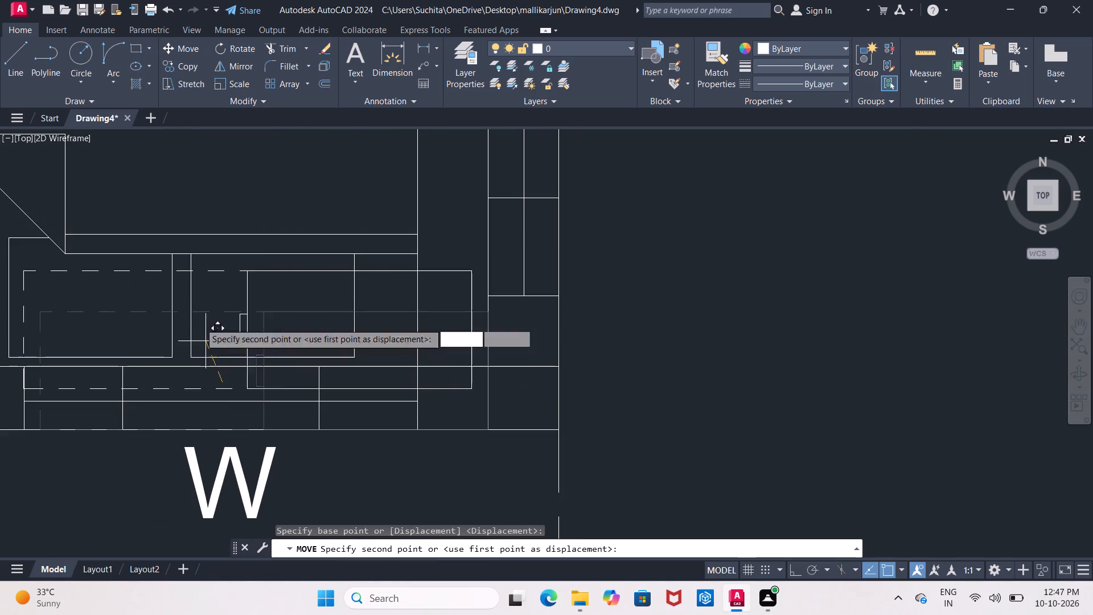
{"action": "middle_click_drag", "start_coordinate": [198, 259], "coordinate": [221, 597]}
{"action": "scroll", "coordinate": [226, 408], "scroll_direction": "down", "scroll_amount": 4}
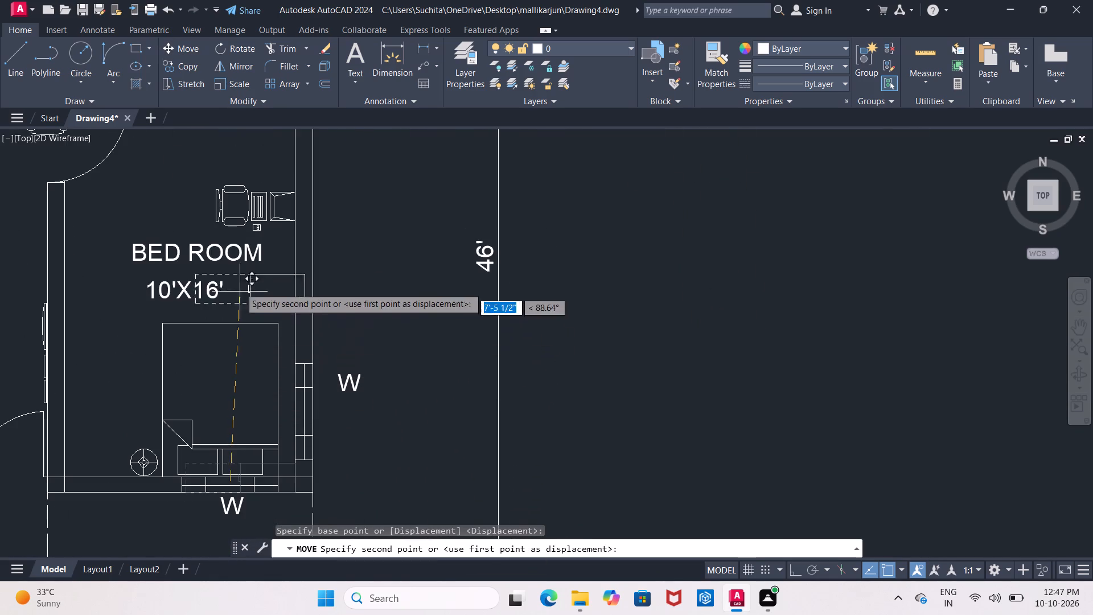
{"action": "scroll", "coordinate": [240, 281], "scroll_direction": "up", "scroll_amount": 2}
{"action": "middle_click_drag", "start_coordinate": [241, 271], "coordinate": [192, 384]}
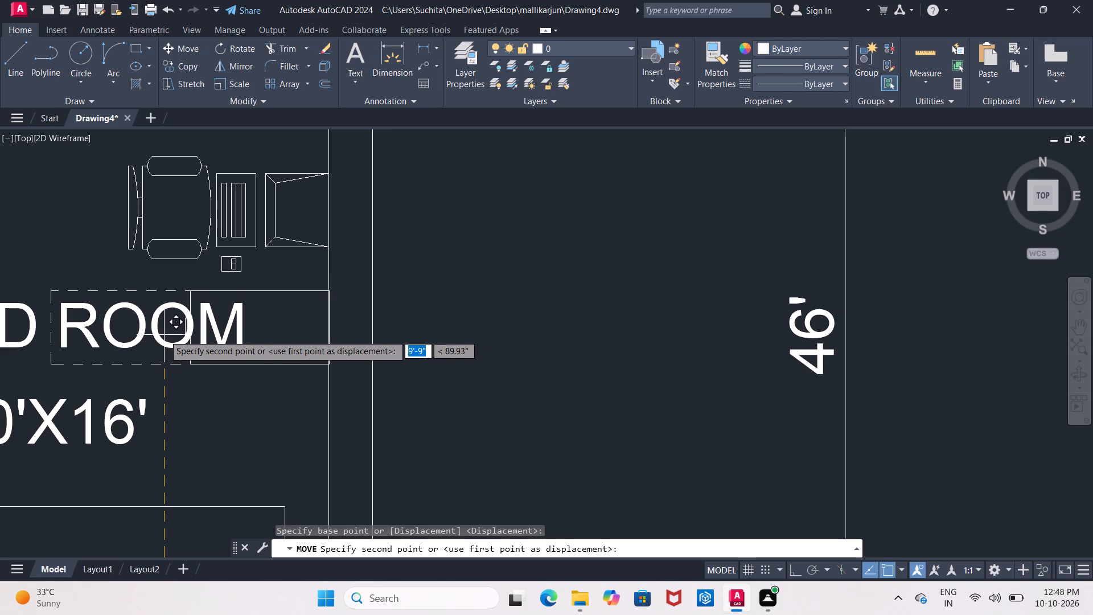
{"action": "left_click", "coordinate": [164, 335]}
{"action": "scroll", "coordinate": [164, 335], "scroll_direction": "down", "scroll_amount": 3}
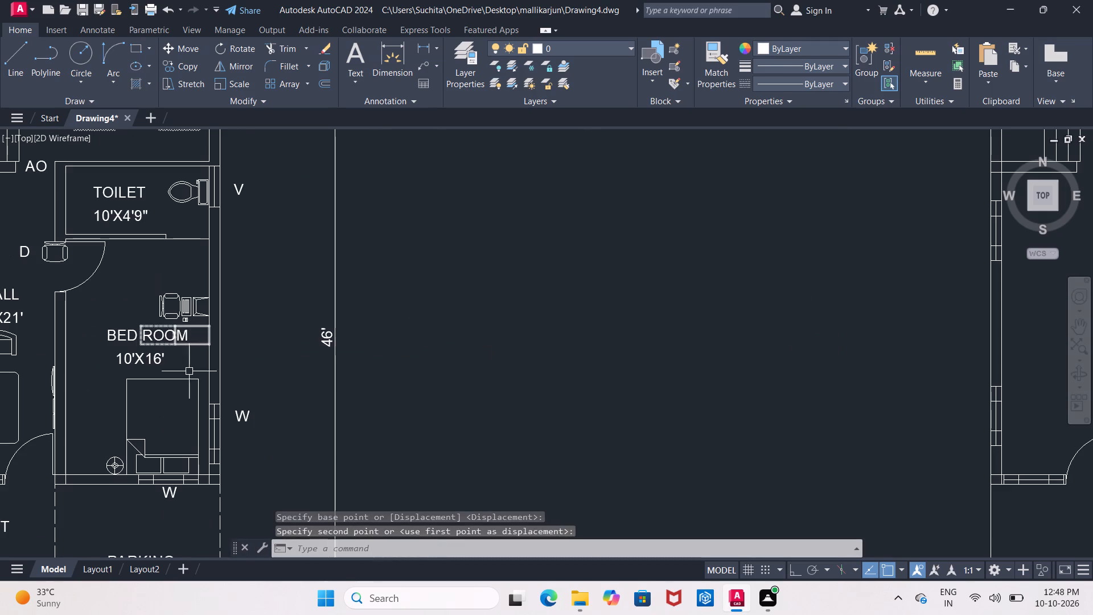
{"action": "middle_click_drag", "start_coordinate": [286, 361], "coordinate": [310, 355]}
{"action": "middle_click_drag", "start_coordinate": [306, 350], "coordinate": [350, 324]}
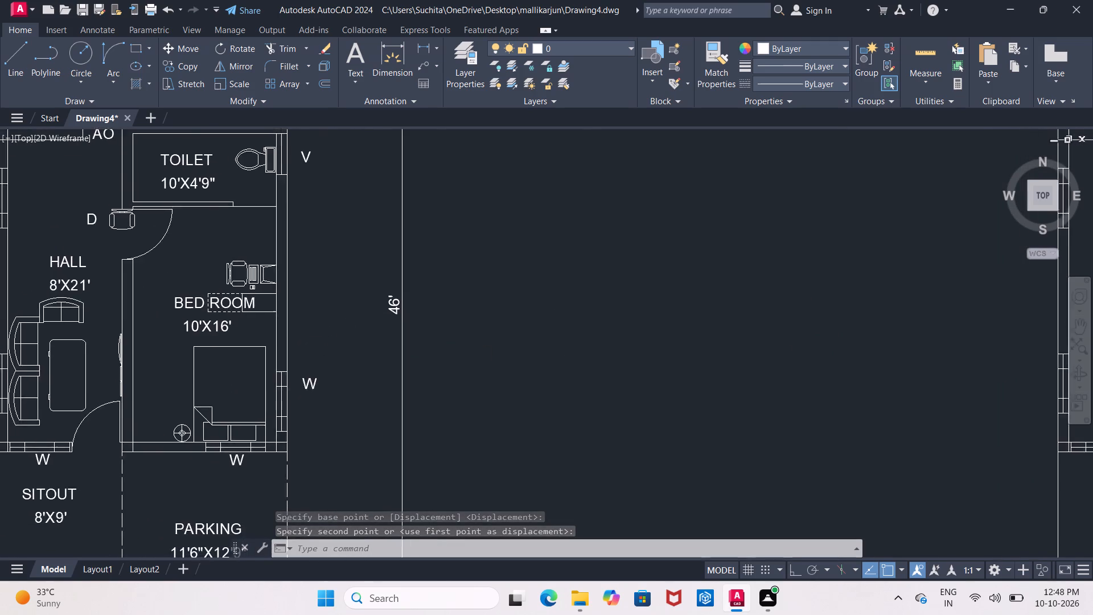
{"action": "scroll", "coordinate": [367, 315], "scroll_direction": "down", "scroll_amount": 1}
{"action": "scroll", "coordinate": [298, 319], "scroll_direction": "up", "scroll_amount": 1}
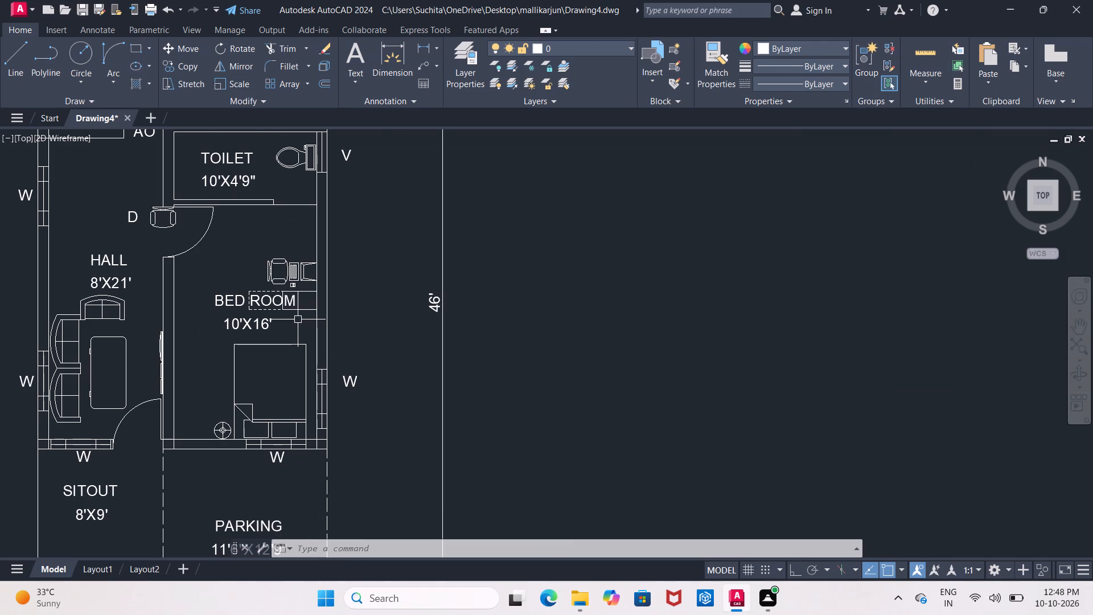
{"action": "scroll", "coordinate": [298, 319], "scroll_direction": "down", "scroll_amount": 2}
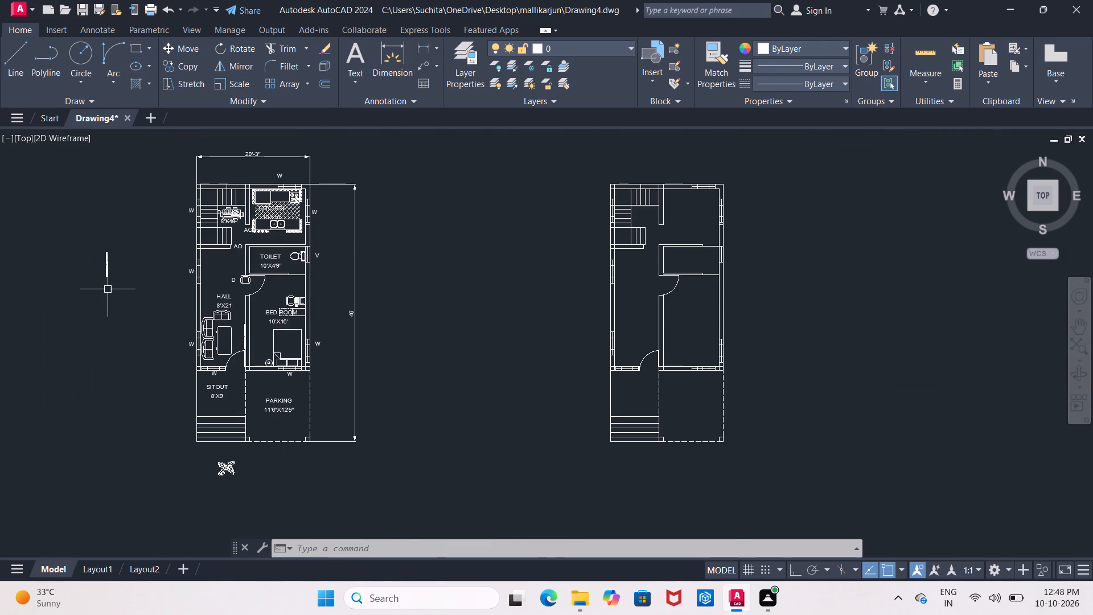
Erase the leftover narrow upright block standing outside the labelled plan, beyond the HALL's outer wall.
{"action": "scroll", "coordinate": [107, 289], "scroll_direction": "up", "scroll_amount": 2}
{"action": "left_click", "coordinate": [104, 255]}
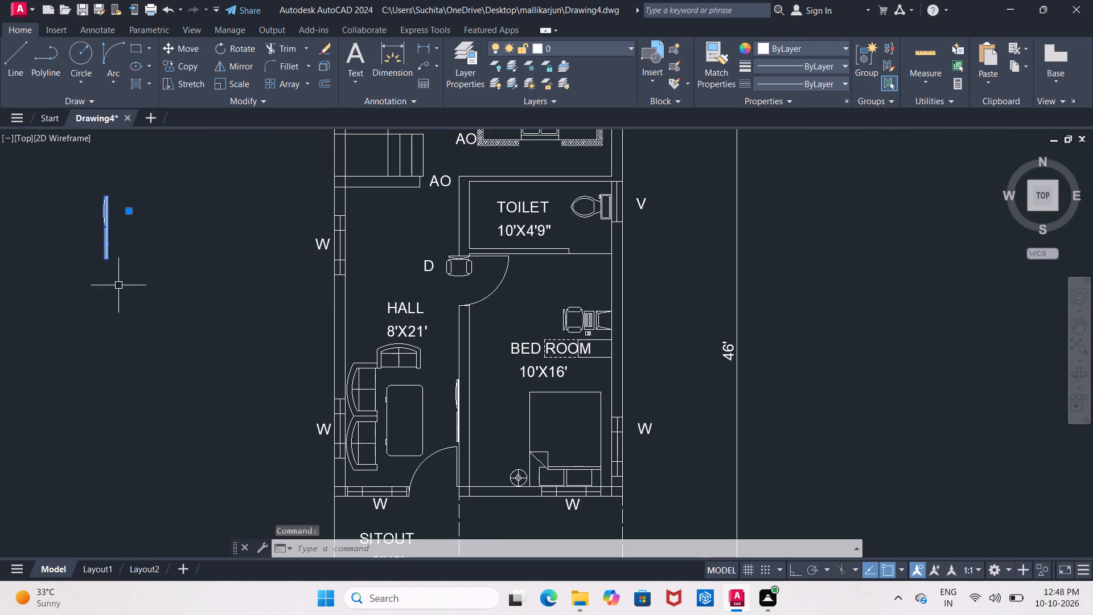
{"action": "key", "text": "Delete"}
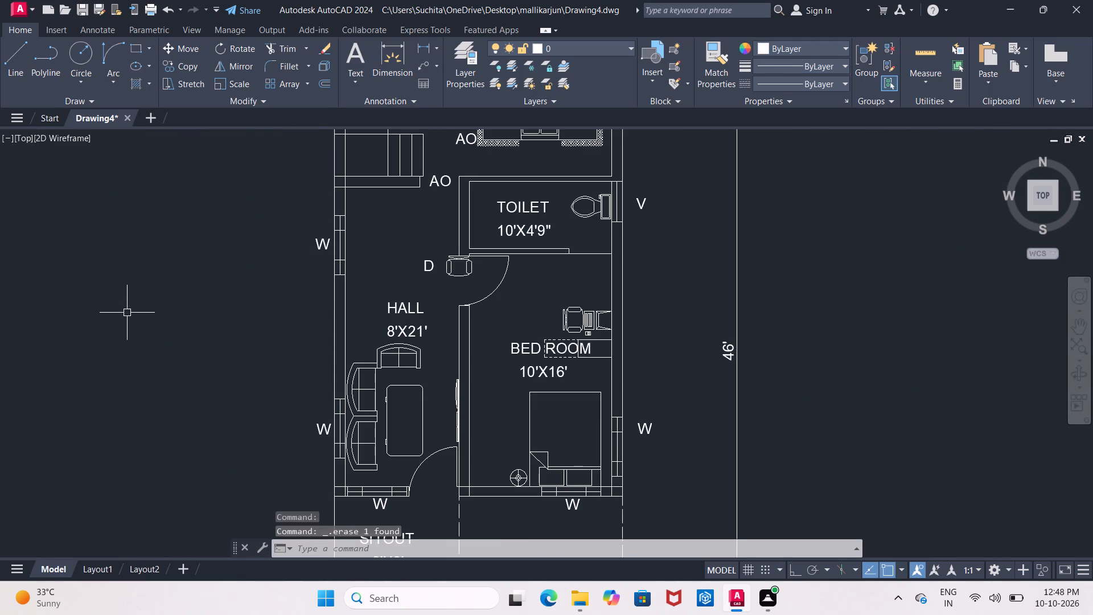
Copy the four-leaf plant block by its centre from below the plan into PARKING, beside the SITOUT steps near the front corner.
{"action": "scroll", "coordinate": [301, 172], "scroll_direction": "down", "scroll_amount": 2}
{"action": "scroll", "coordinate": [351, 414], "scroll_direction": "up", "scroll_amount": 1}
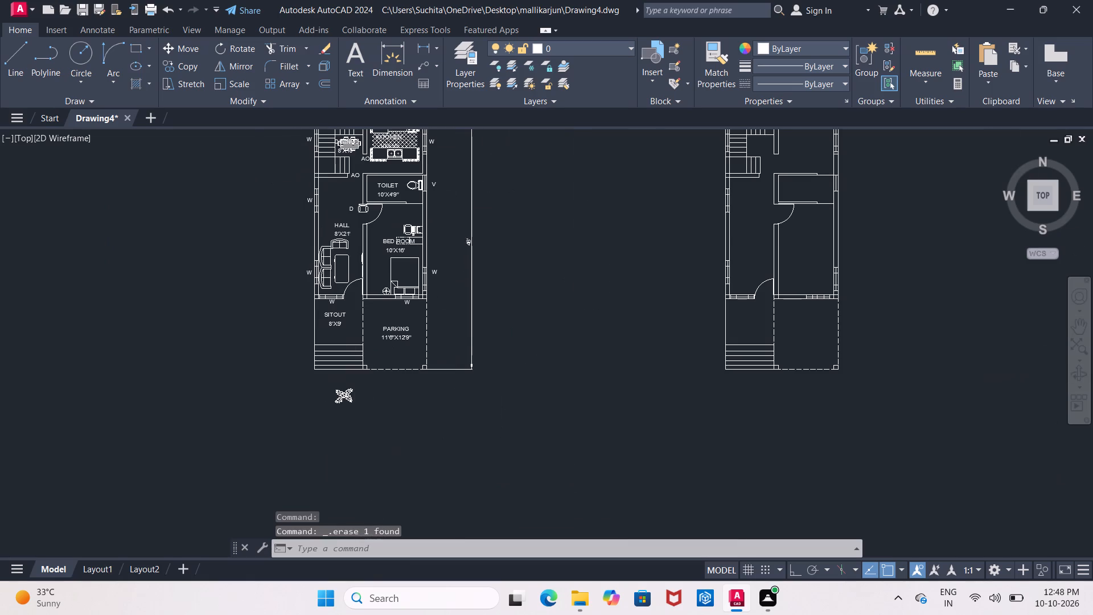
{"action": "scroll", "coordinate": [351, 414], "scroll_direction": "up", "scroll_amount": 1}
{"action": "left_click", "coordinate": [326, 366]}
{"action": "middle_click_drag", "start_coordinate": [376, 375], "coordinate": [368, 384]}
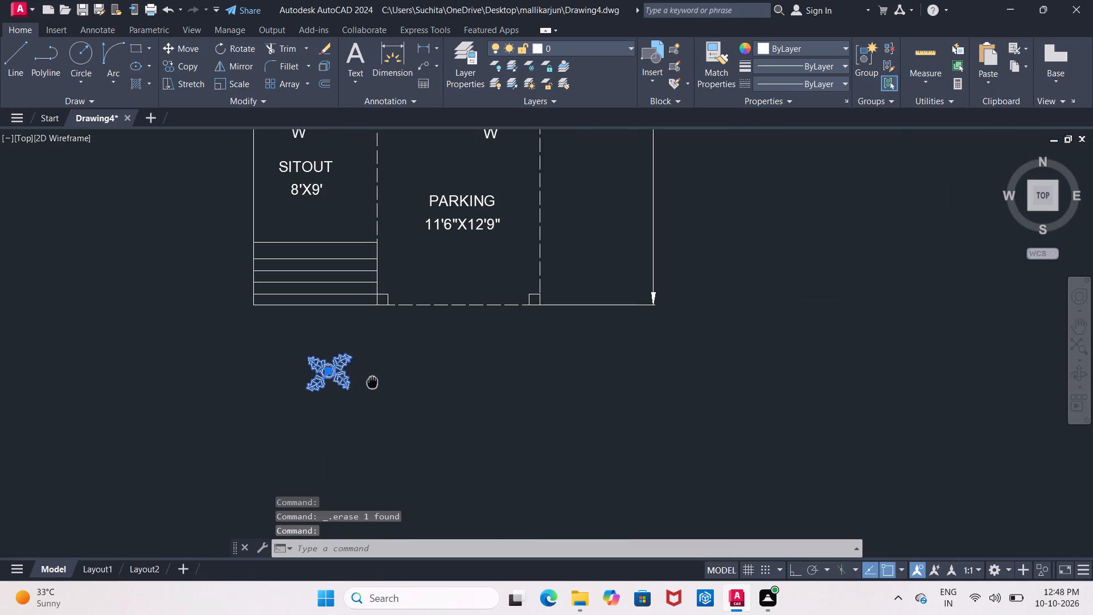
{"action": "middle_click_drag", "start_coordinate": [368, 384], "coordinate": [307, 435]}
{"action": "scroll", "coordinate": [346, 395], "scroll_direction": "down", "scroll_amount": 1}
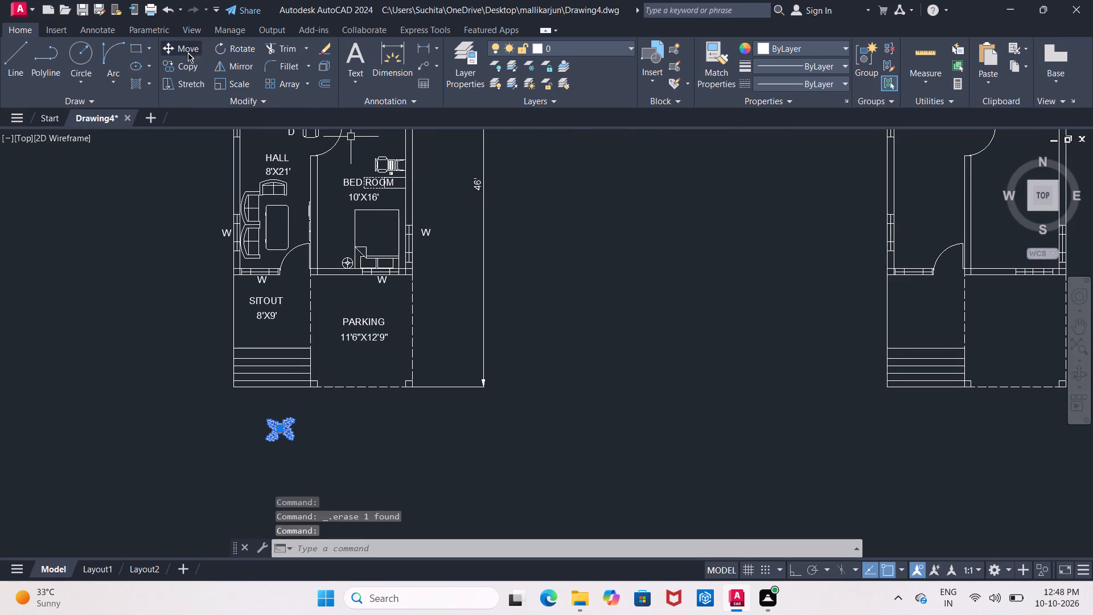
{"action": "left_click", "coordinate": [190, 63]}
{"action": "scroll", "coordinate": [277, 416], "scroll_direction": "up", "scroll_amount": 1}
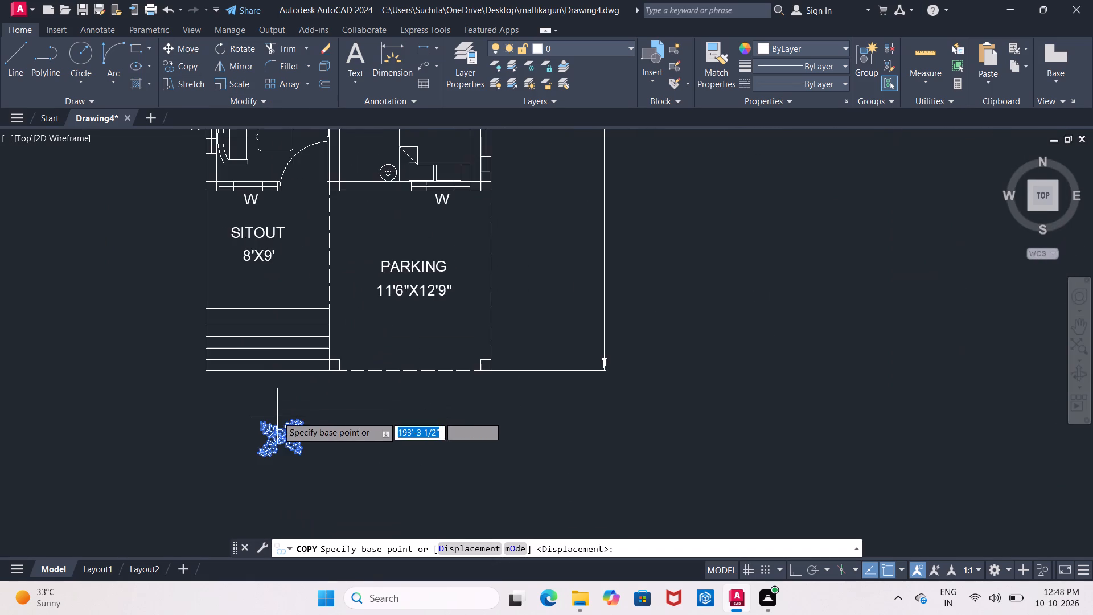
{"action": "middle_click_drag", "start_coordinate": [277, 416], "coordinate": [190, 389]}
{"action": "scroll", "coordinate": [191, 411], "scroll_direction": "up", "scroll_amount": 3}
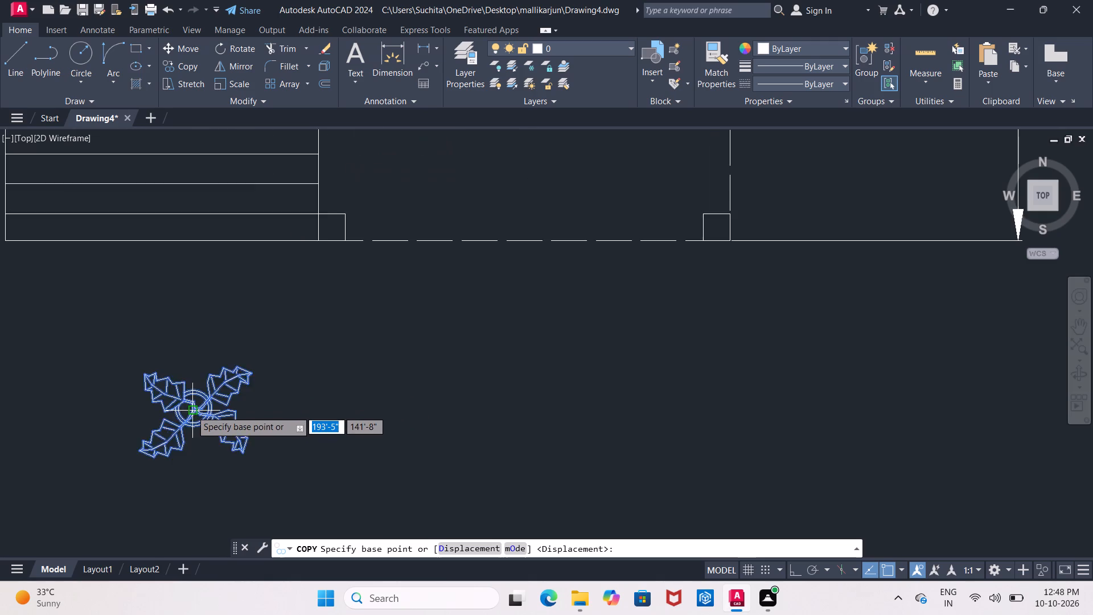
{"action": "scroll", "coordinate": [191, 410], "scroll_direction": "up", "scroll_amount": 3}
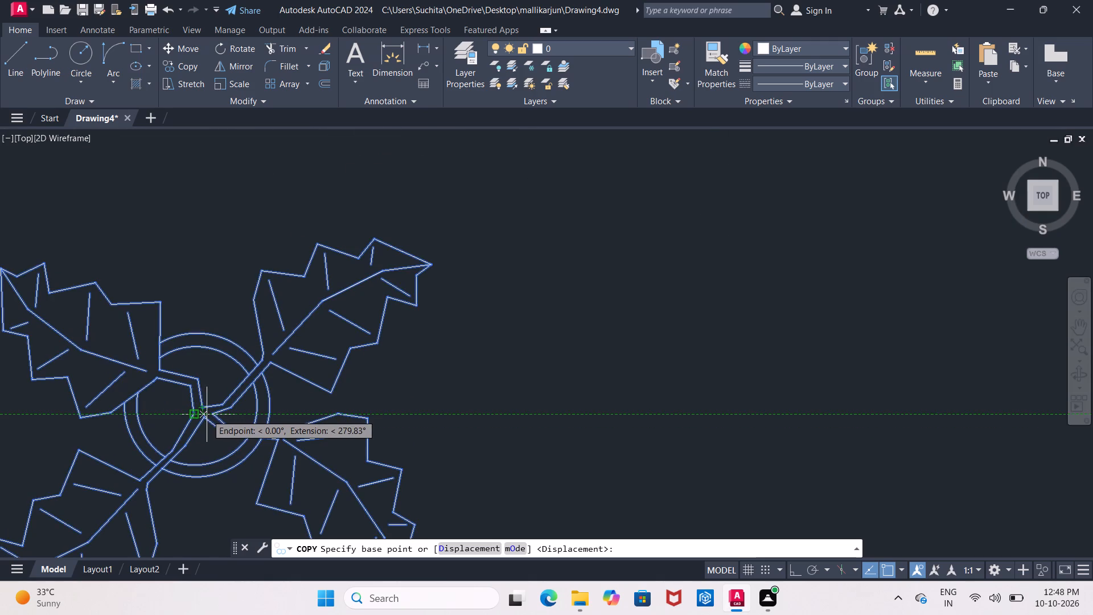
{"action": "scroll", "coordinate": [207, 415], "scroll_direction": "up", "scroll_amount": 3}
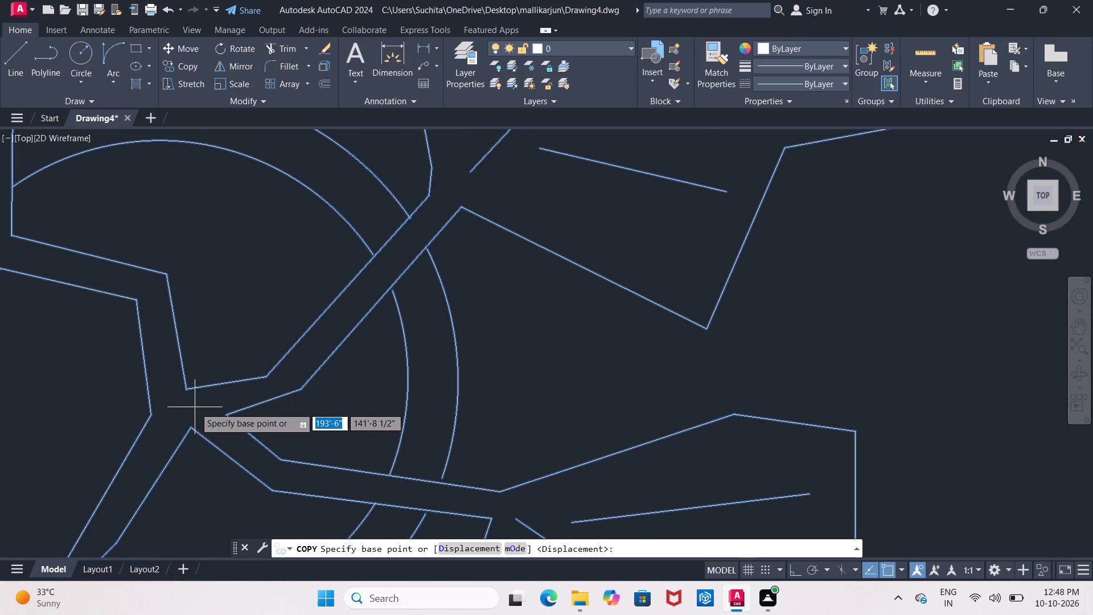
{"action": "left_click", "coordinate": [195, 407]}
{"action": "scroll", "coordinate": [196, 347], "scroll_direction": "down", "scroll_amount": 10}
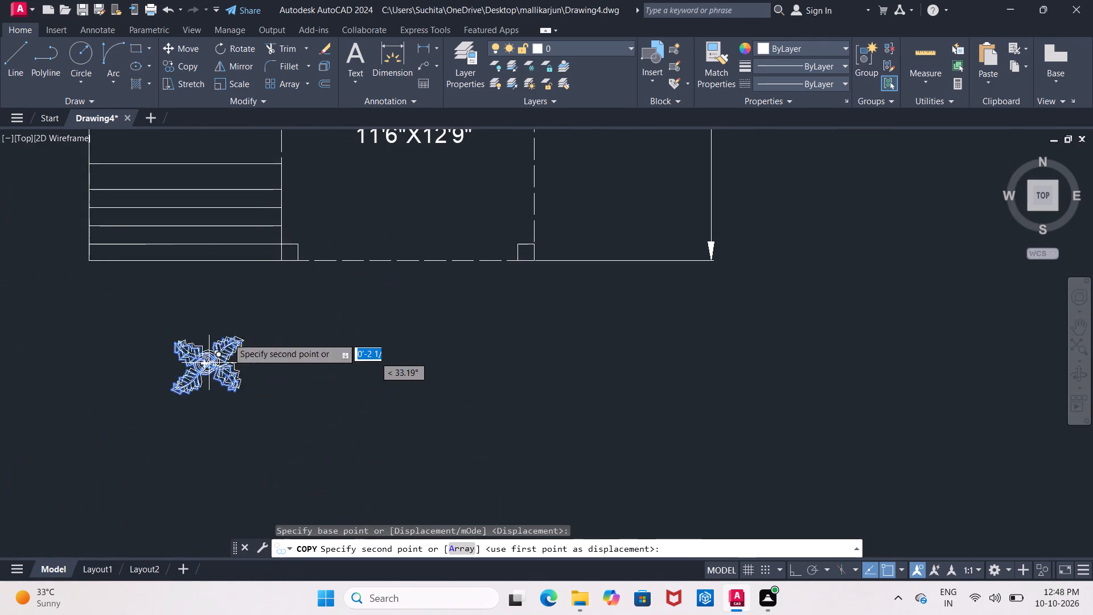
{"action": "middle_click_drag", "start_coordinate": [255, 307], "coordinate": [122, 469]}
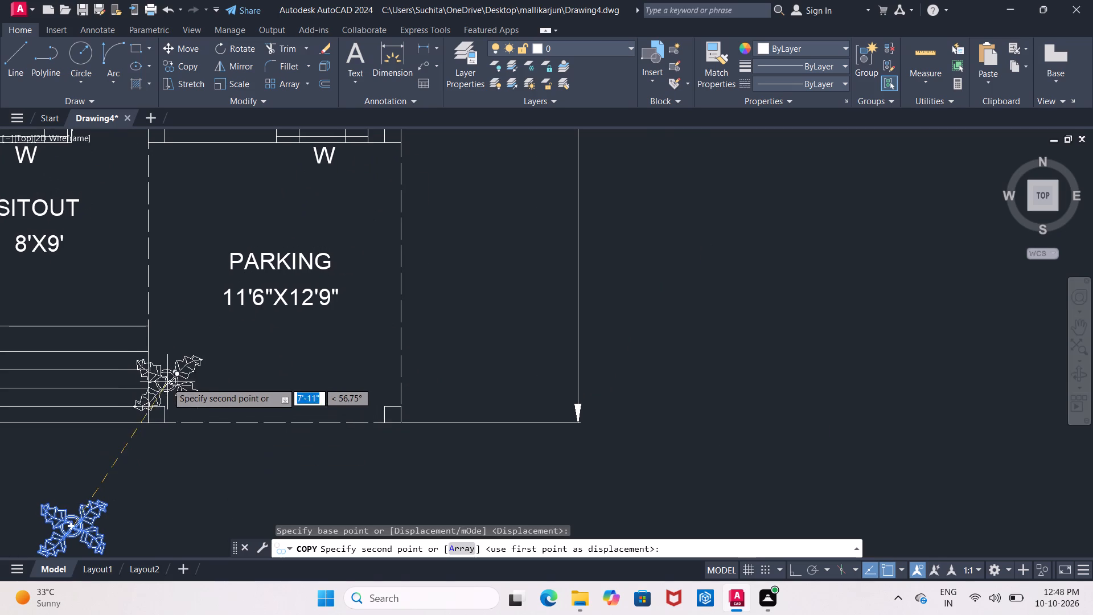
{"action": "scroll", "coordinate": [167, 382], "scroll_direction": "up", "scroll_amount": 2}
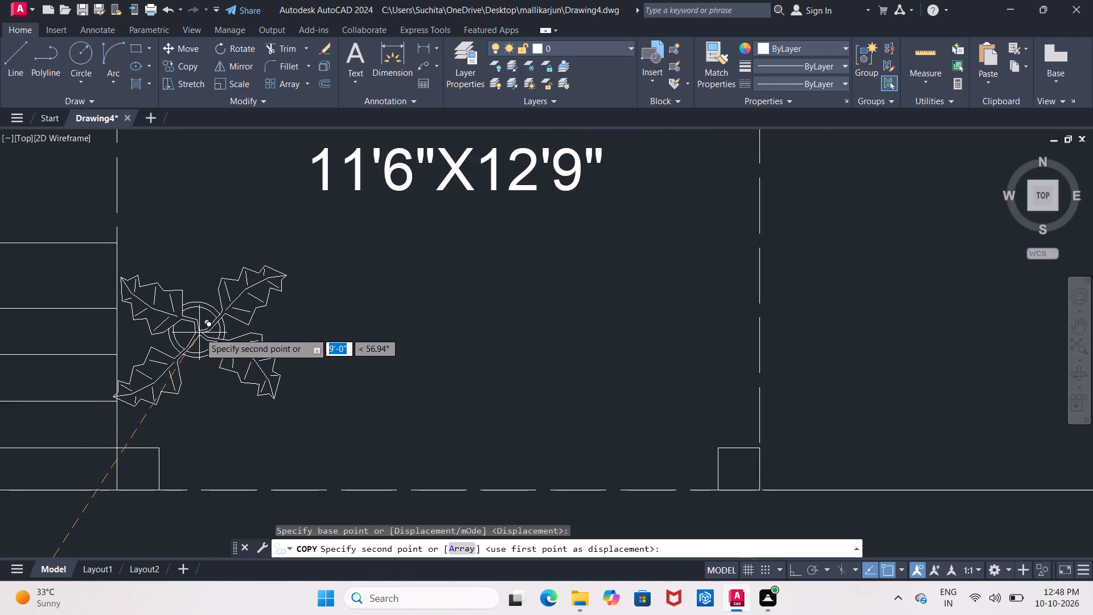
{"action": "left_click", "coordinate": [202, 330]}
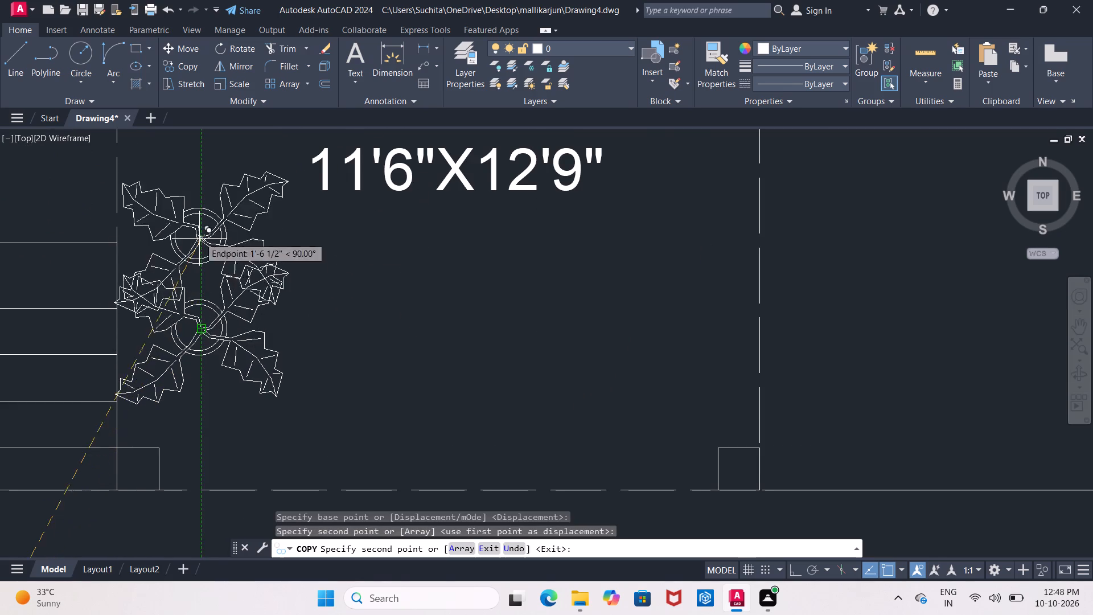
Place a second plant copy in PARKING 8'-7" straight above the first, just below the BED ROOM wall, and finish copying.
{"action": "middle_click_drag", "start_coordinate": [199, 232], "coordinate": [213, 444]}
{"action": "scroll", "coordinate": [216, 313], "scroll_direction": "down", "scroll_amount": 2}
{"action": "scroll", "coordinate": [216, 300], "scroll_direction": "up", "scroll_amount": 1}
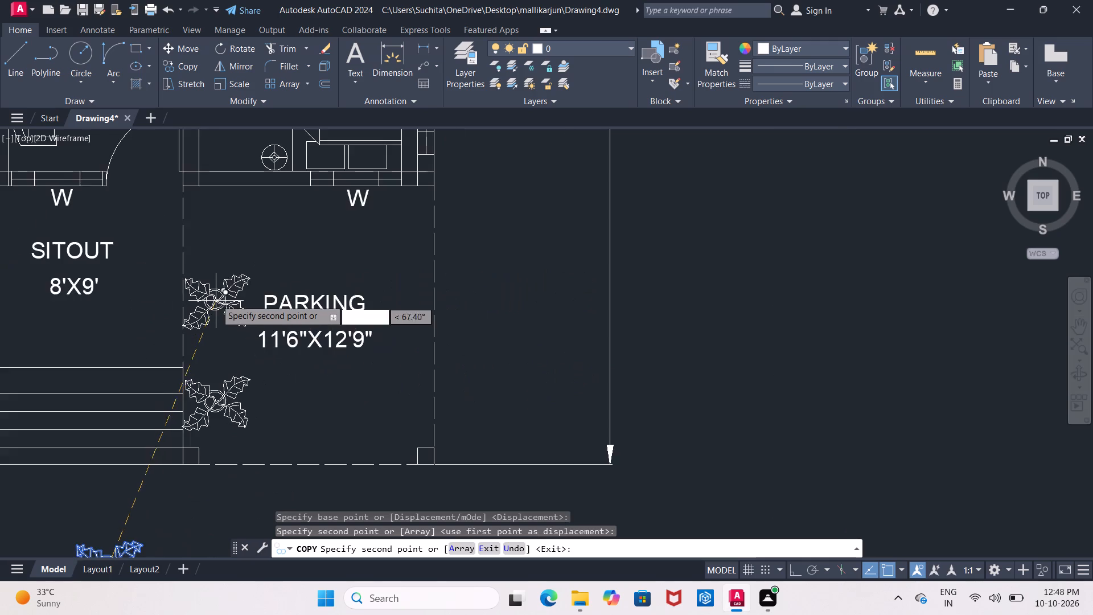
{"action": "middle_click_drag", "start_coordinate": [220, 286], "coordinate": [206, 433]}
{"action": "scroll", "coordinate": [206, 433], "scroll_direction": "down", "scroll_amount": 1}
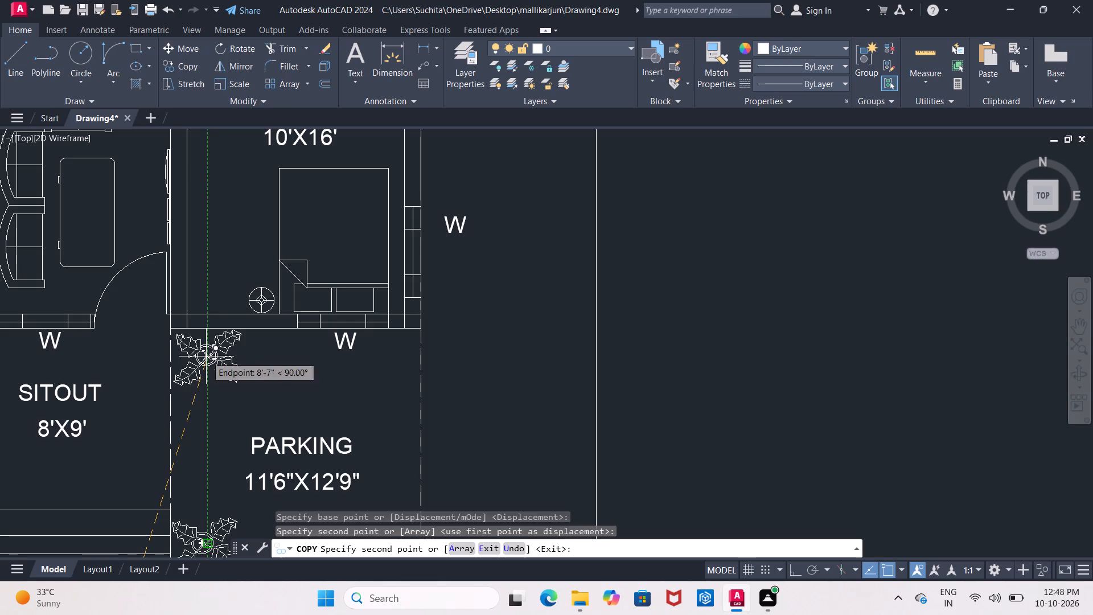
{"action": "left_click", "coordinate": [206, 356]}
{"action": "scroll", "coordinate": [216, 387], "scroll_direction": "down", "scroll_amount": 2}
{"action": "middle_click_drag", "start_coordinate": [217, 389], "coordinate": [118, 375]}
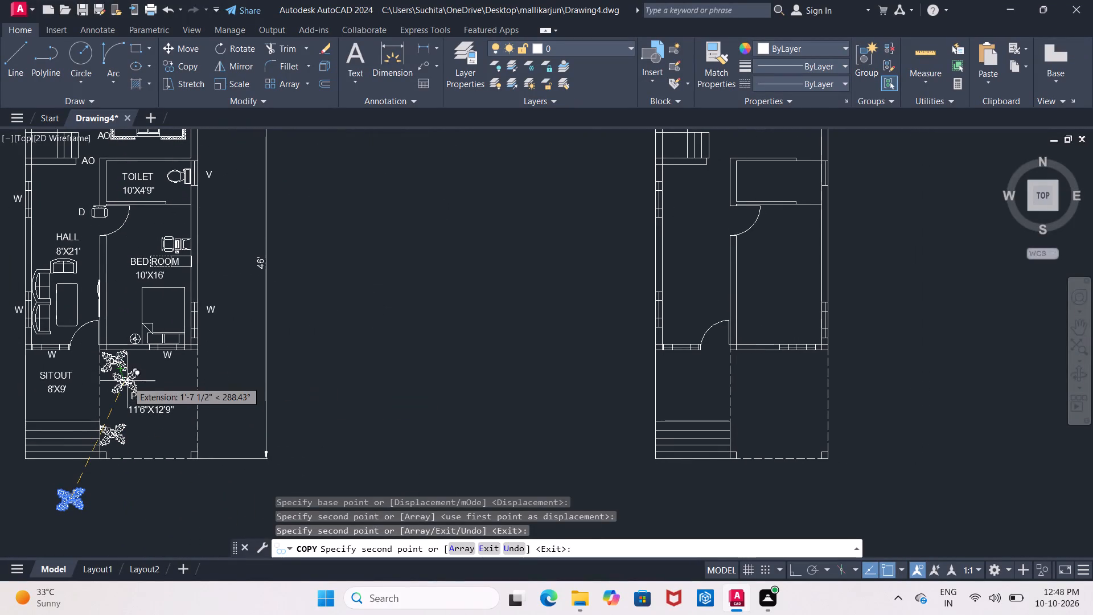
{"action": "scroll", "coordinate": [162, 395], "scroll_direction": "up", "scroll_amount": 2}
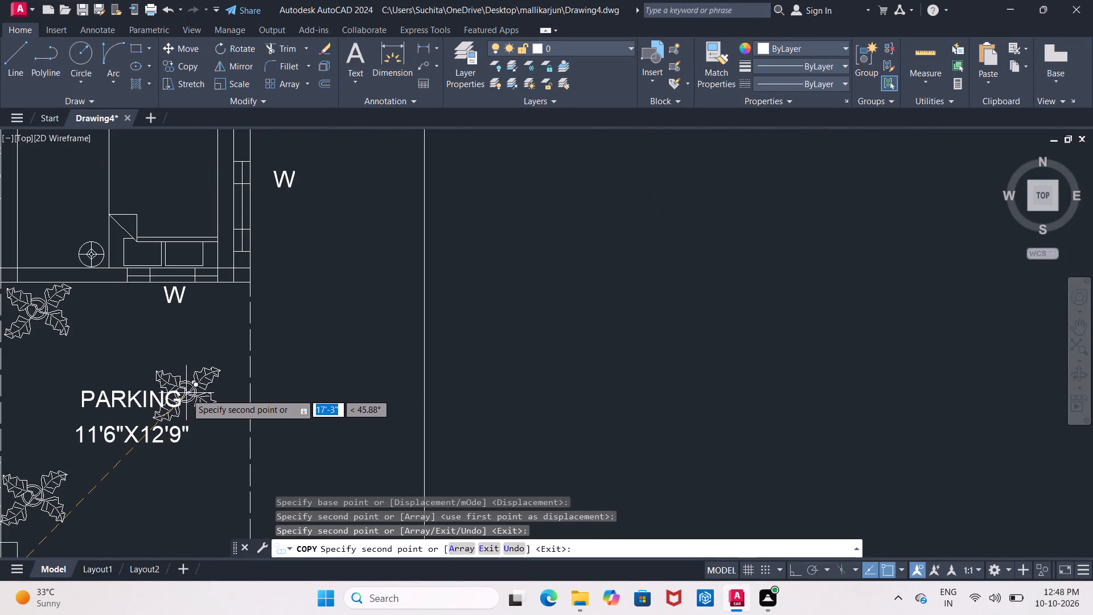
{"action": "key", "text": "Escape"}
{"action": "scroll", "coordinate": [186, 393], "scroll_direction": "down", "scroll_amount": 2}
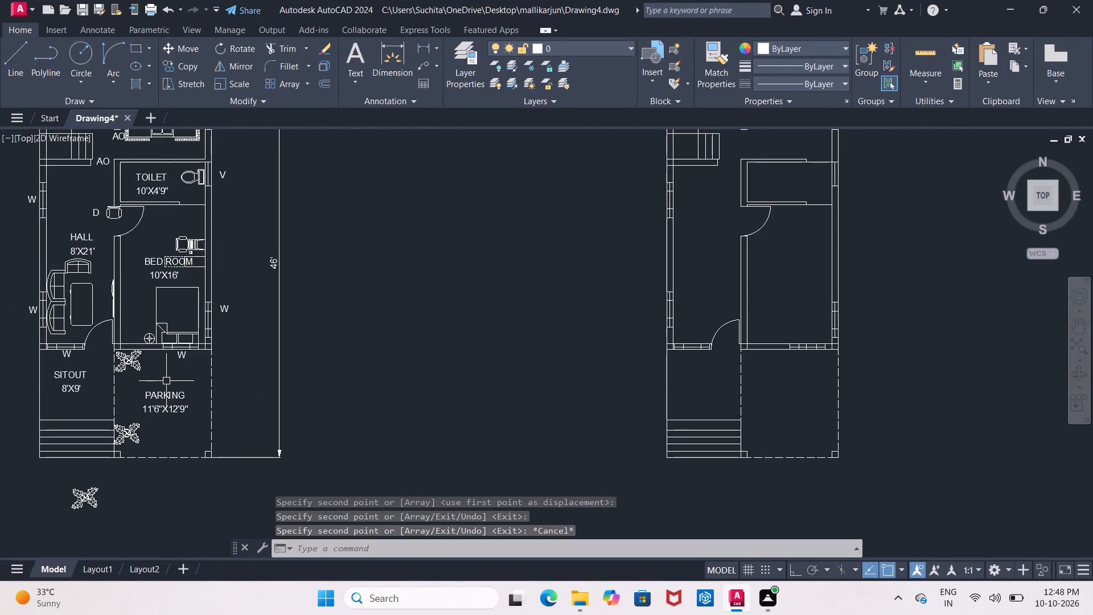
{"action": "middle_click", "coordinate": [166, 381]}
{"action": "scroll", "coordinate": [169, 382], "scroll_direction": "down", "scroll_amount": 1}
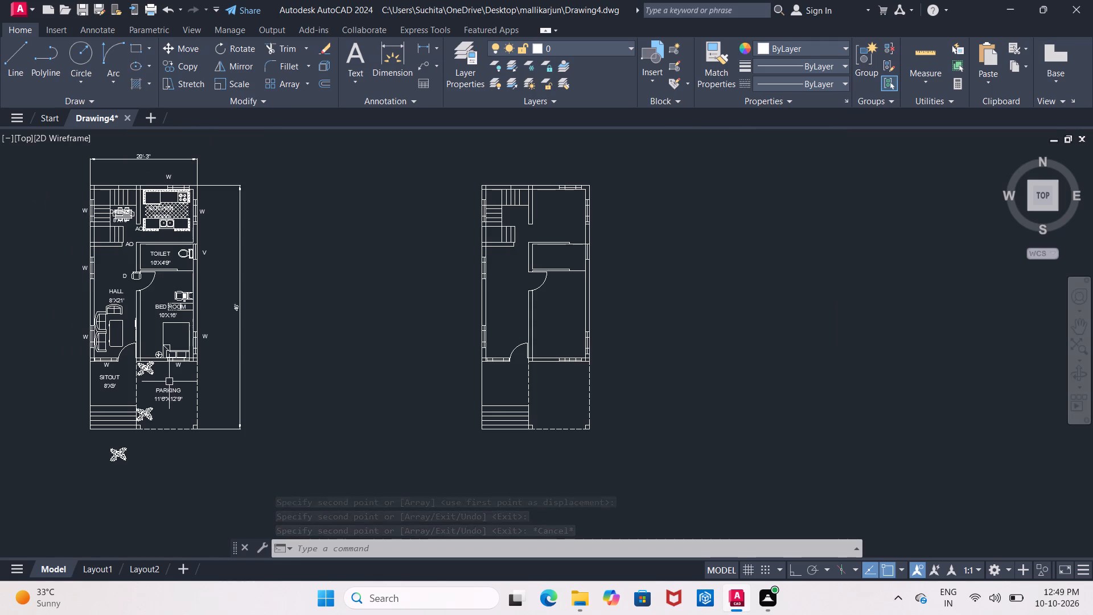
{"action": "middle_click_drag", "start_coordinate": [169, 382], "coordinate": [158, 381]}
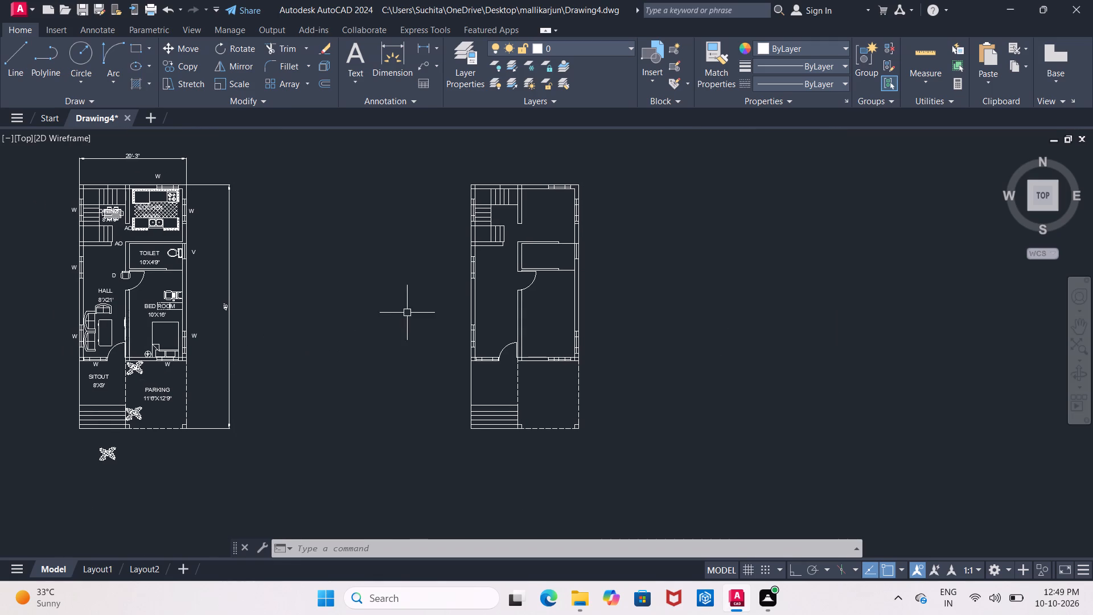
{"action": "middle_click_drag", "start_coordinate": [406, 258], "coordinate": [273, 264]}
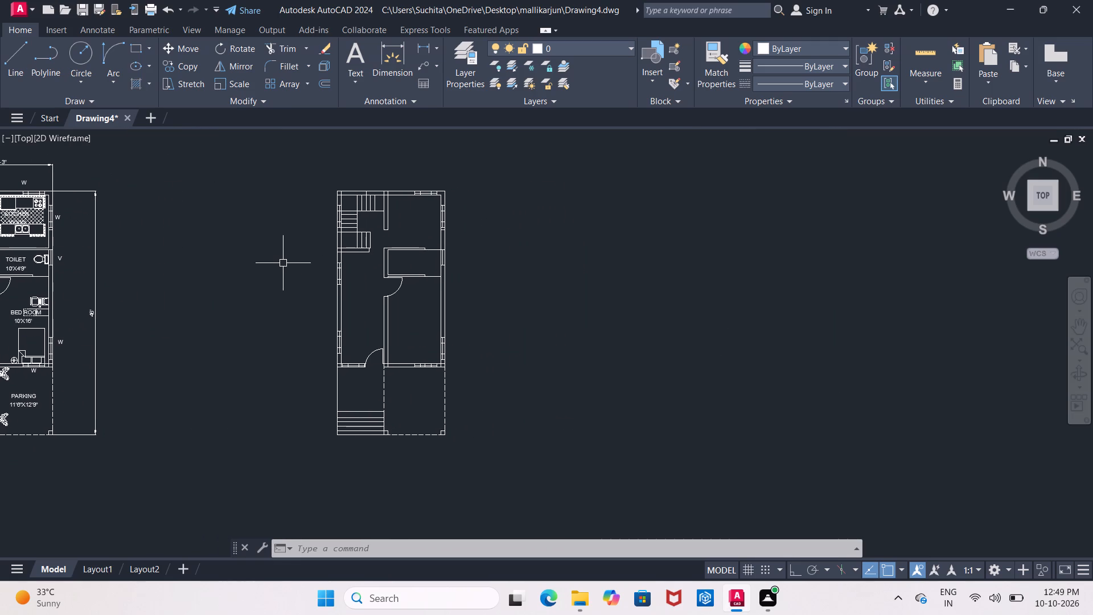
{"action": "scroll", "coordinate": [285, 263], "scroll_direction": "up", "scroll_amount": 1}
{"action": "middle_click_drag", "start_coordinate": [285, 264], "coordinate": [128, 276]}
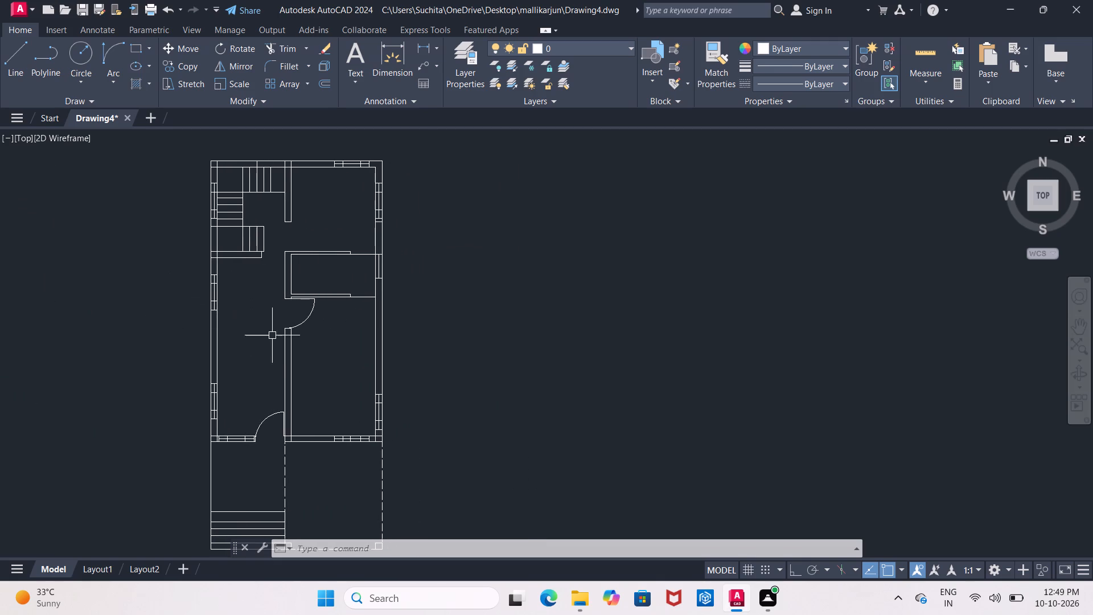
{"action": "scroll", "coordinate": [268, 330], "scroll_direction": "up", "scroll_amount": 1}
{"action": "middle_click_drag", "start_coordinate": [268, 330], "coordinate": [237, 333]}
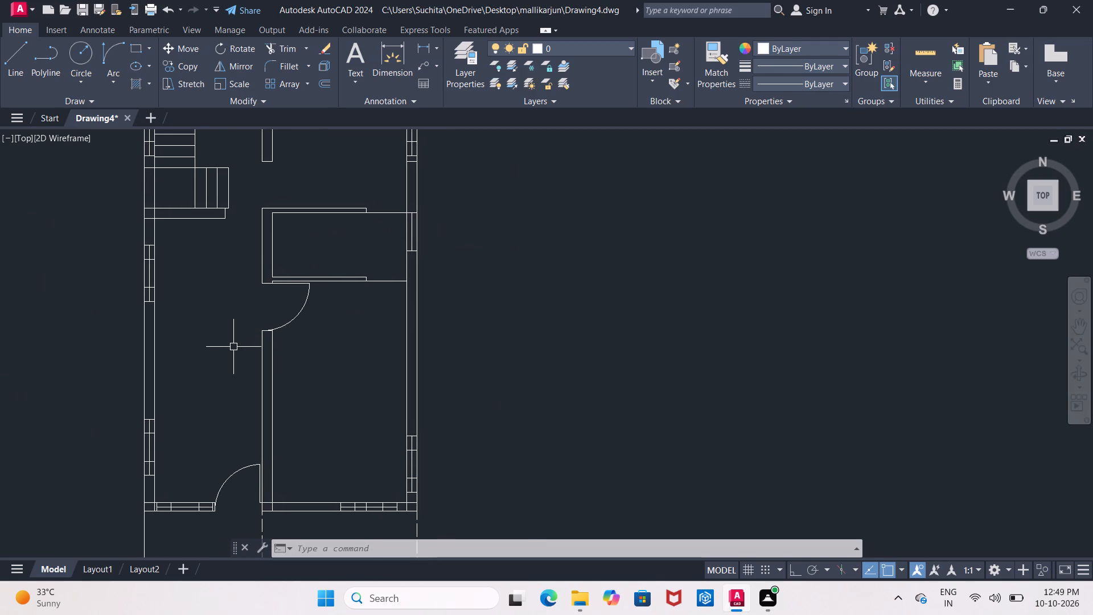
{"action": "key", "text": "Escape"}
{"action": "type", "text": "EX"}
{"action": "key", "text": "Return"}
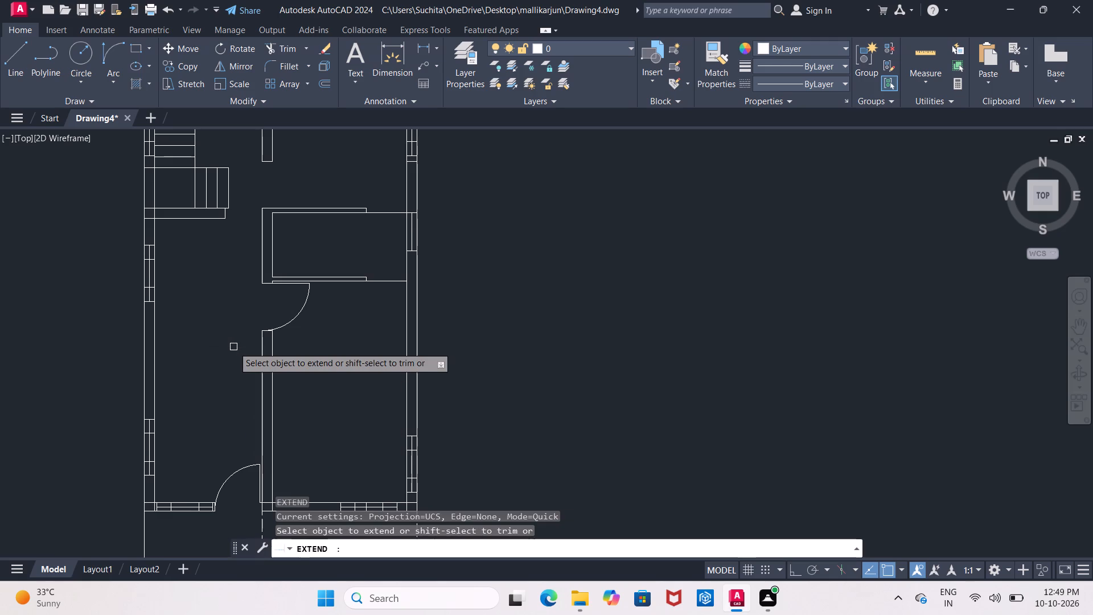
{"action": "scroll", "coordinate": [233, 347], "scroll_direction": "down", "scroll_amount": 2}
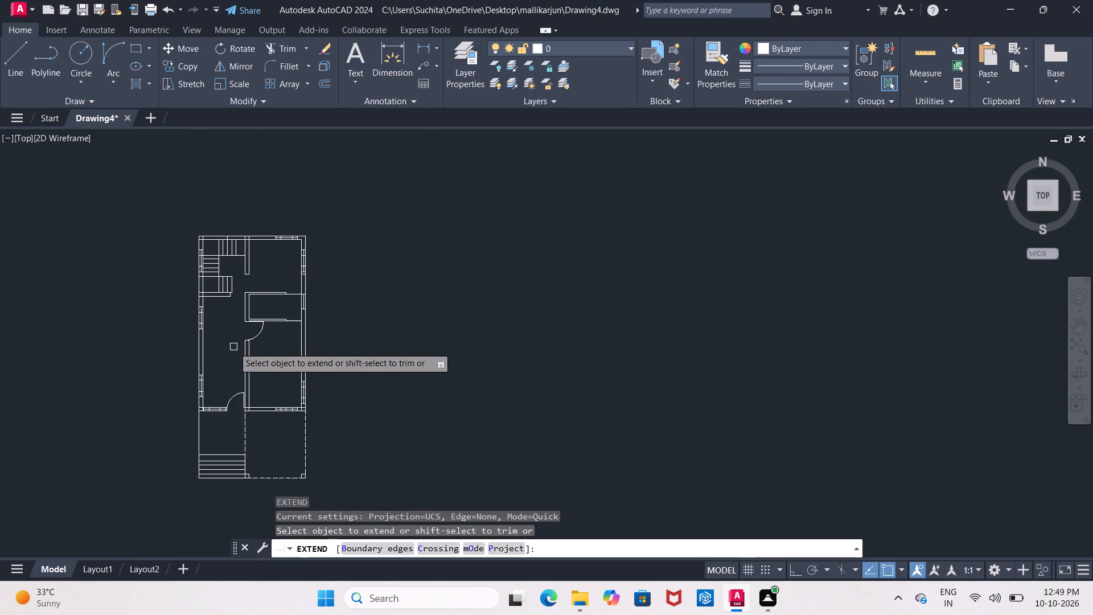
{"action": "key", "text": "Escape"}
Erase the small chair block beside the D label at the BED ROOM doorway in the labelled plan.
{"action": "scroll", "coordinate": [219, 331], "scroll_direction": "up", "scroll_amount": 2}
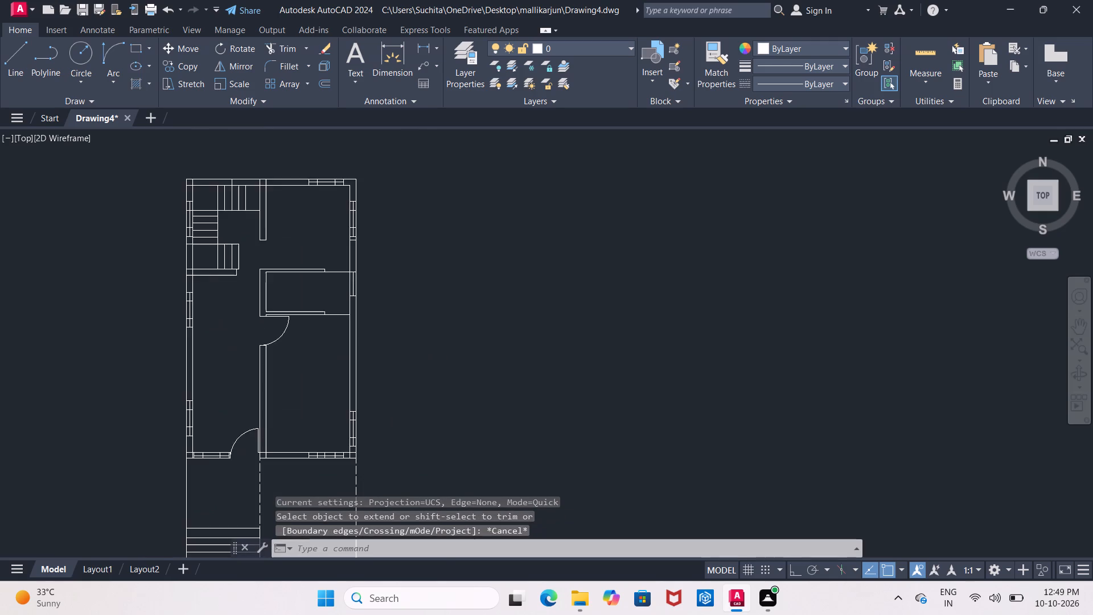
{"action": "middle_click_drag", "start_coordinate": [219, 331], "coordinate": [216, 495]}
{"action": "scroll", "coordinate": [264, 307], "scroll_direction": "down", "scroll_amount": 2}
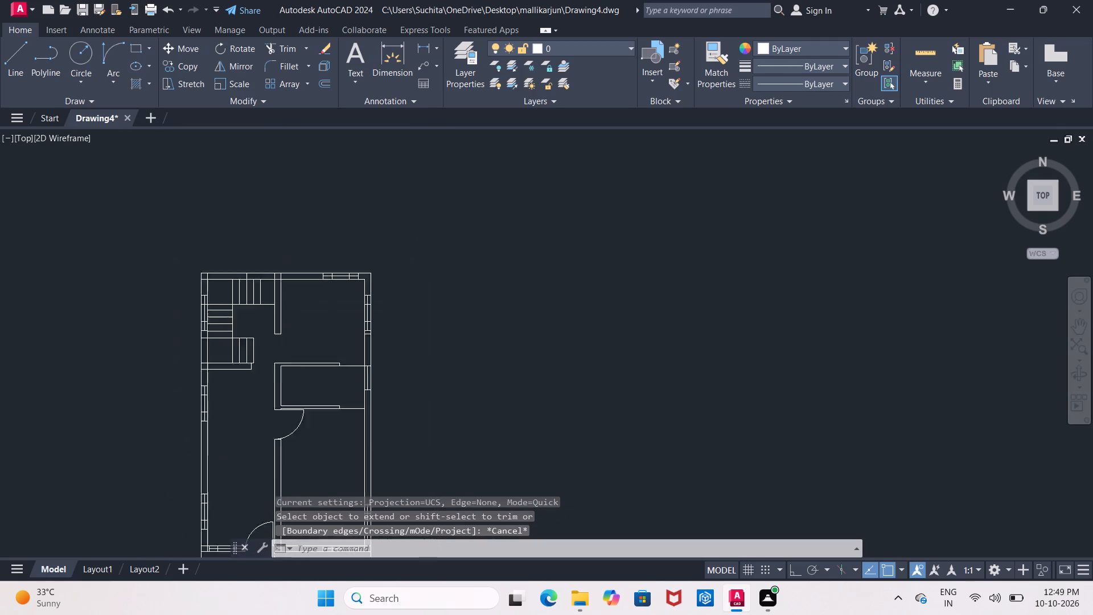
{"action": "scroll", "coordinate": [244, 319], "scroll_direction": "down", "scroll_amount": 2}
{"action": "scroll", "coordinate": [101, 314], "scroll_direction": "up", "scroll_amount": 4}
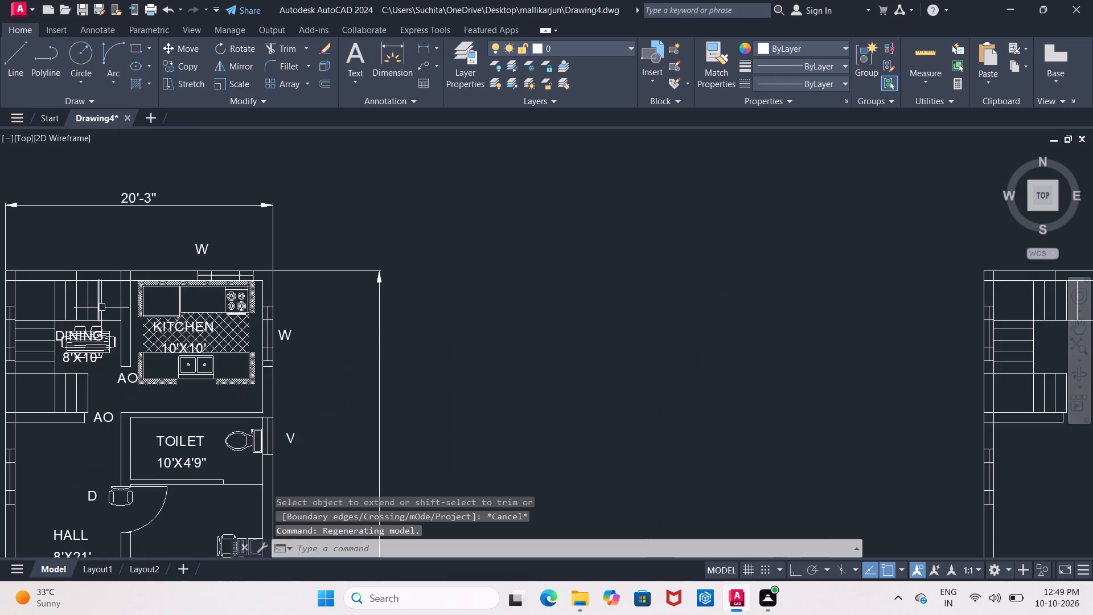
{"action": "middle_click_drag", "start_coordinate": [108, 285], "coordinate": [110, 240]}
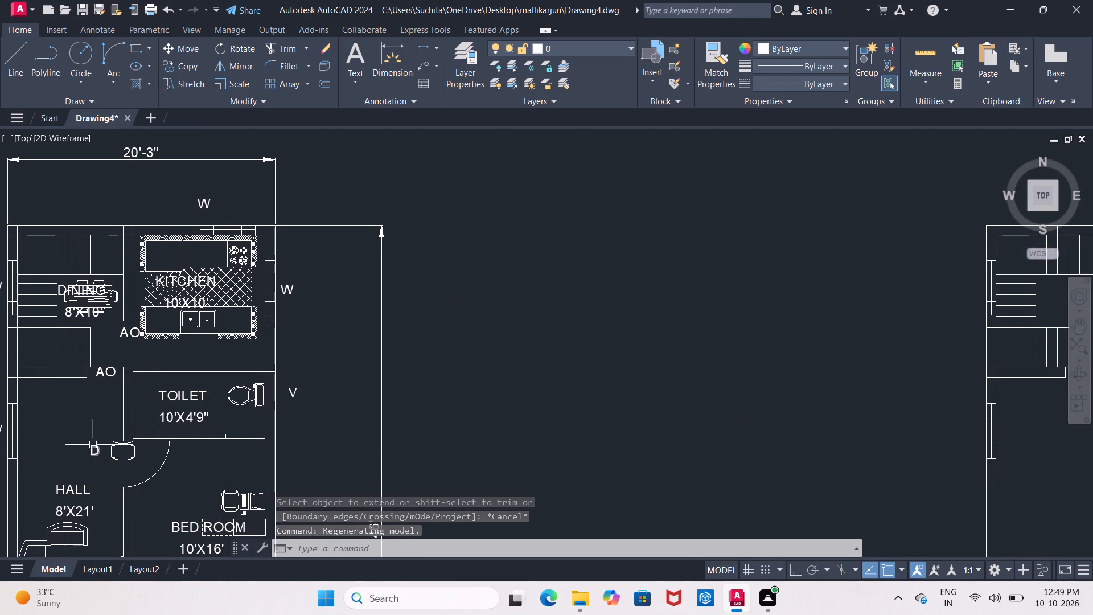
{"action": "left_click", "coordinate": [121, 457]}
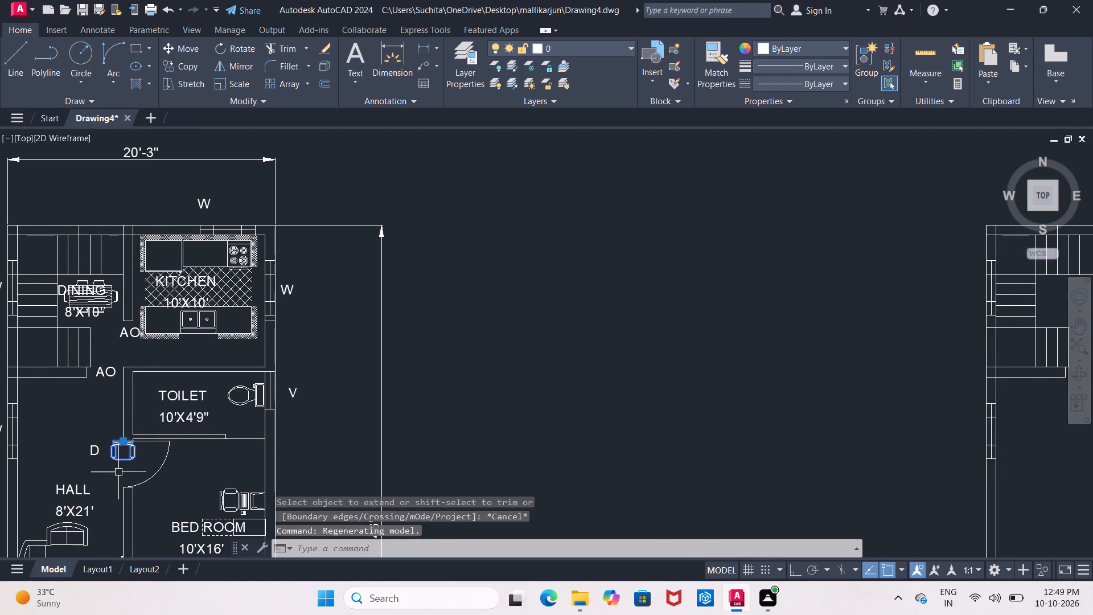
{"action": "key", "text": "Delete"}
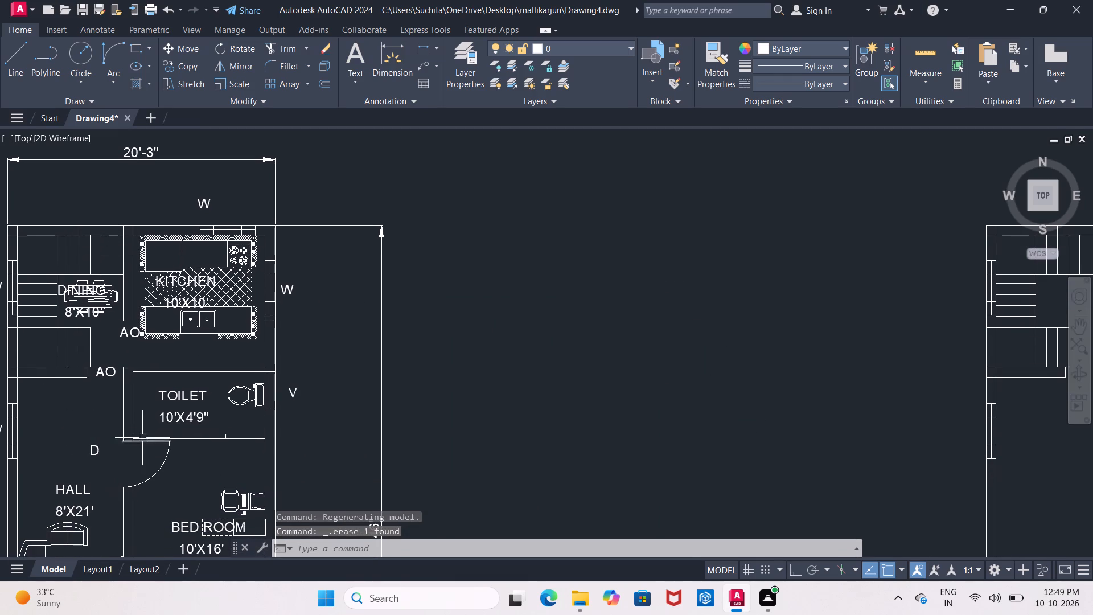
Copy the D label from the HALL into the BED ROOM doorway opening just below the TOILET.
{"action": "middle_click_drag", "start_coordinate": [142, 438], "coordinate": [163, 361]}
{"action": "left_click", "coordinate": [115, 373]}
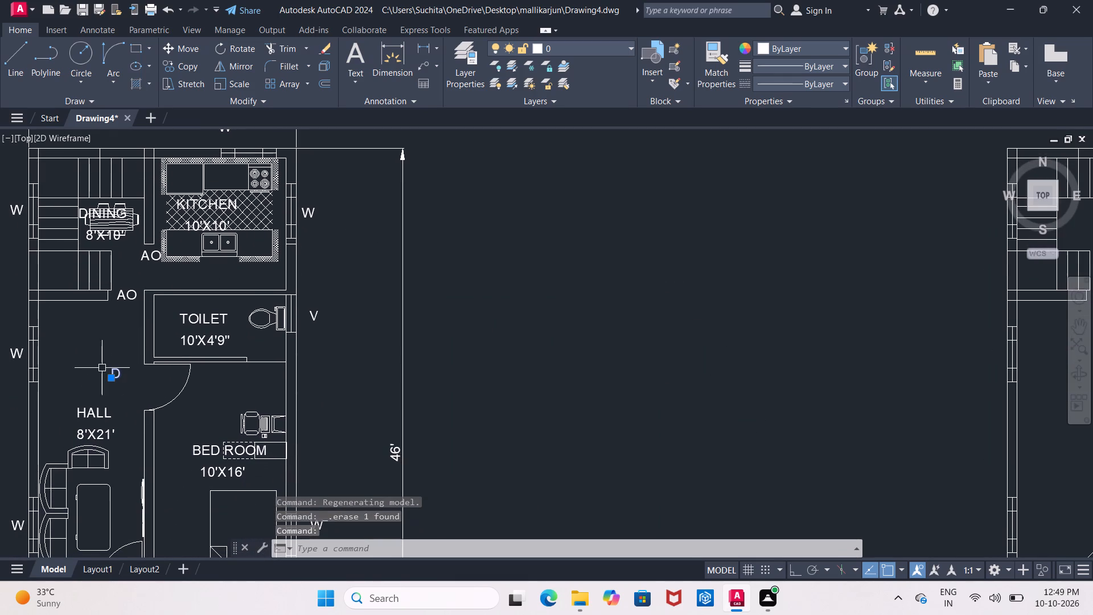
{"action": "left_click", "coordinate": [175, 65]}
{"action": "scroll", "coordinate": [96, 377], "scroll_direction": "up", "scroll_amount": 2}
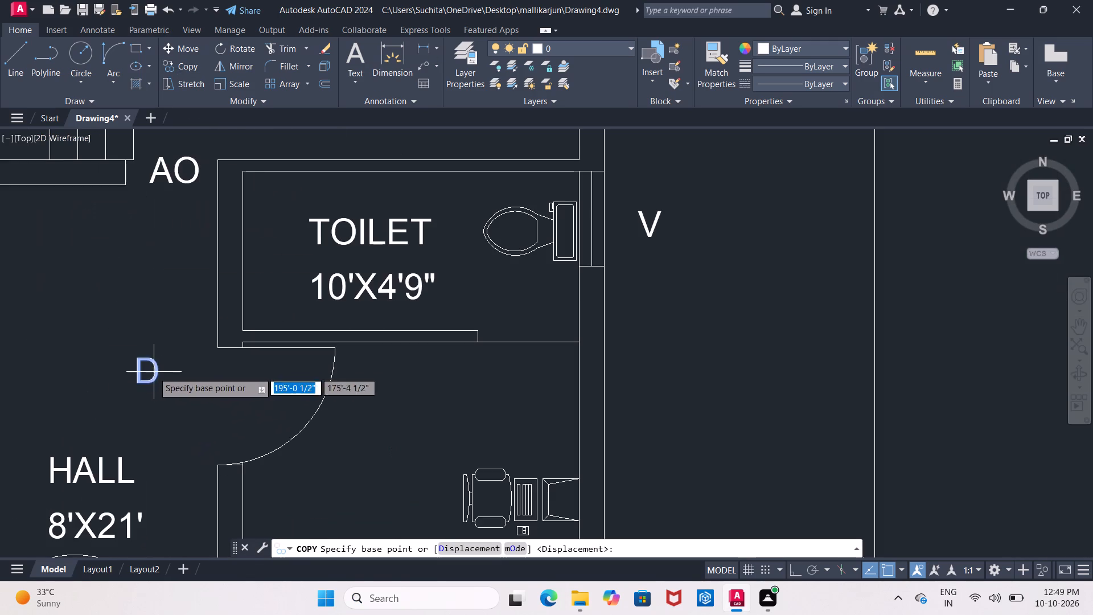
{"action": "left_click", "coordinate": [151, 371]}
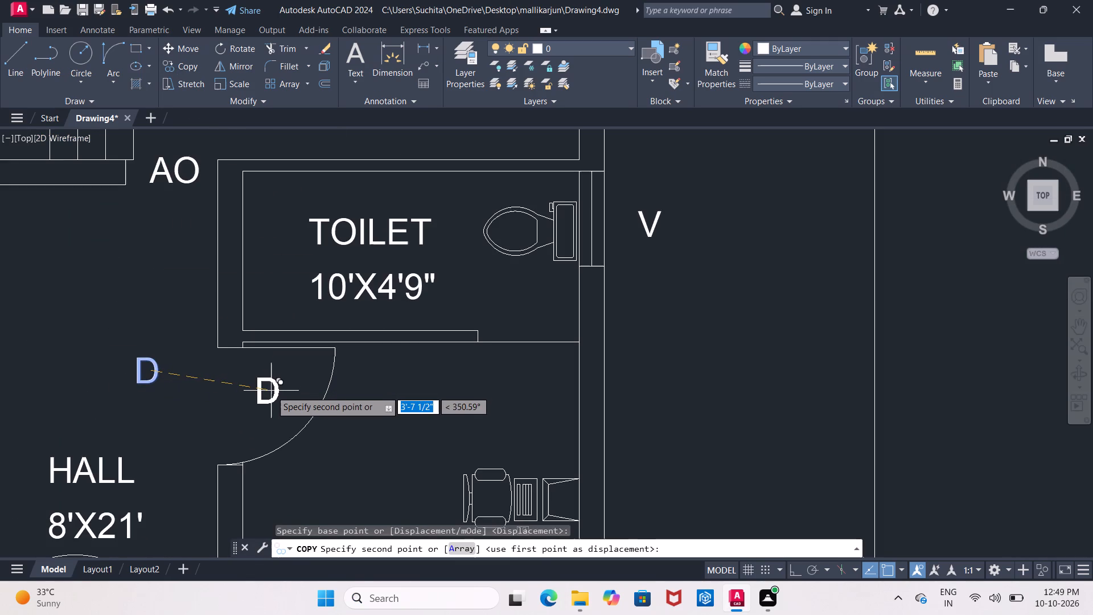
{"action": "left_click", "coordinate": [239, 395]}
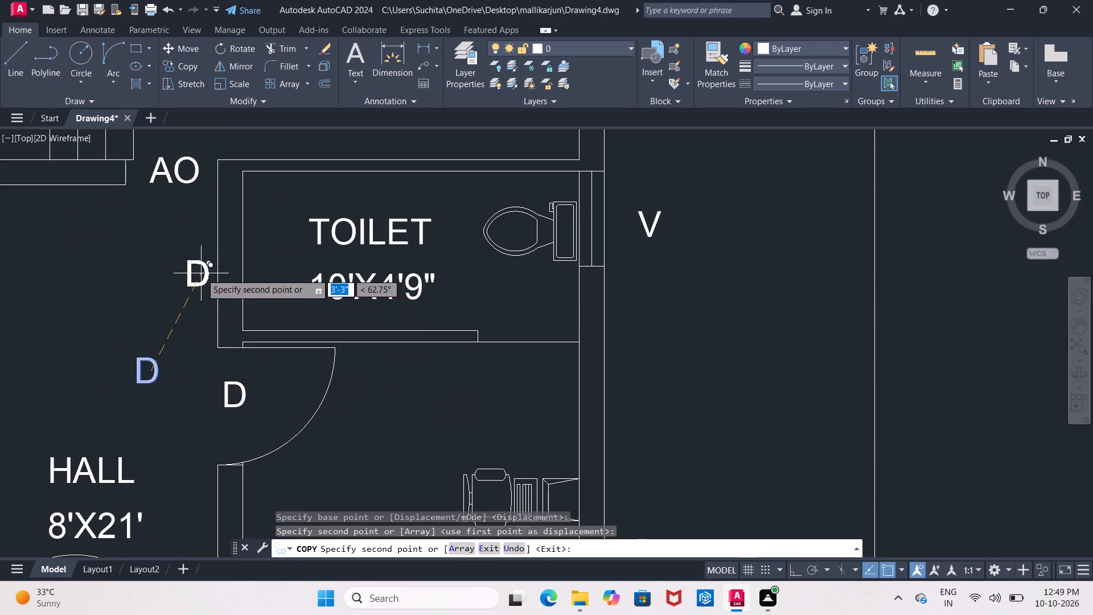
Place another copy of the D label in the rear outer wall above the staircase and finish copying.
{"action": "middle_click_drag", "start_coordinate": [200, 273], "coordinate": [182, 506]}
{"action": "middle_click_drag", "start_coordinate": [203, 205], "coordinate": [176, 406]}
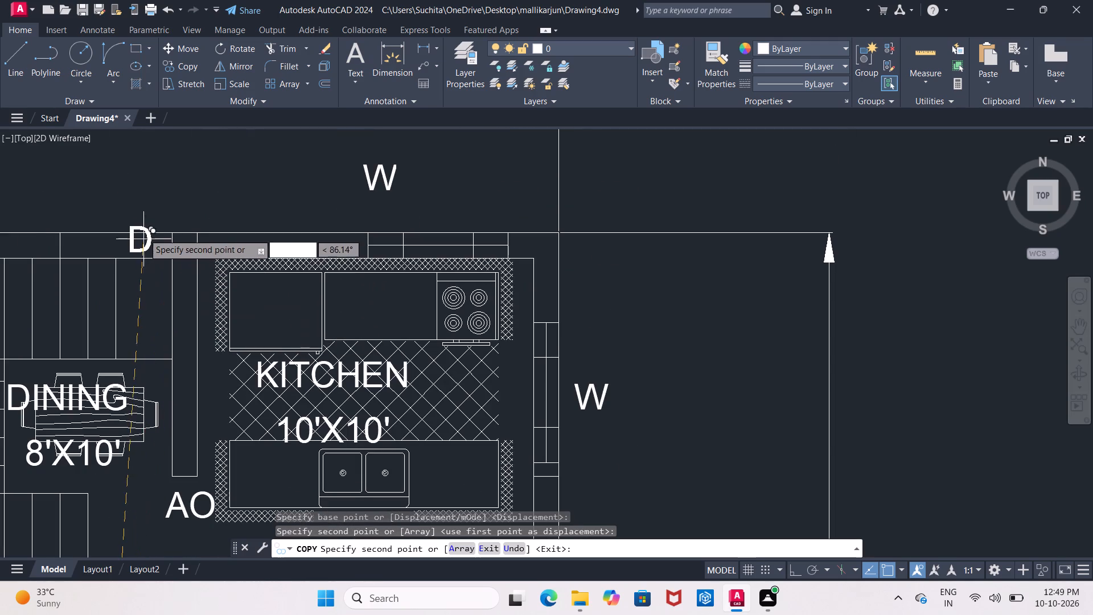
{"action": "scroll", "coordinate": [116, 243], "scroll_direction": "up", "scroll_amount": 2}
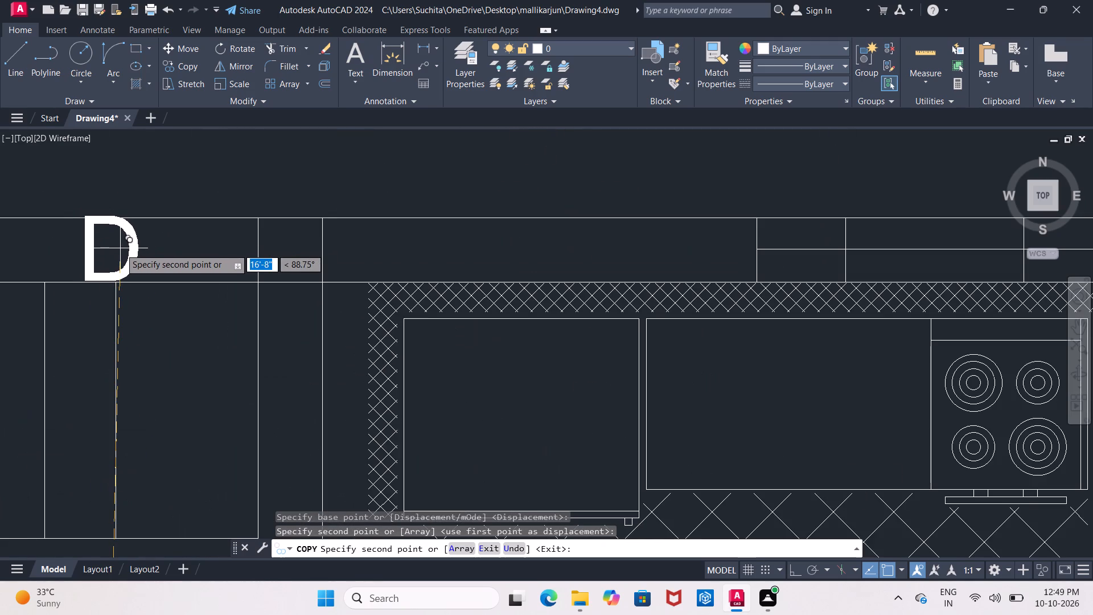
{"action": "left_click", "coordinate": [120, 248]}
{"action": "scroll", "coordinate": [126, 249], "scroll_direction": "down", "scroll_amount": 4}
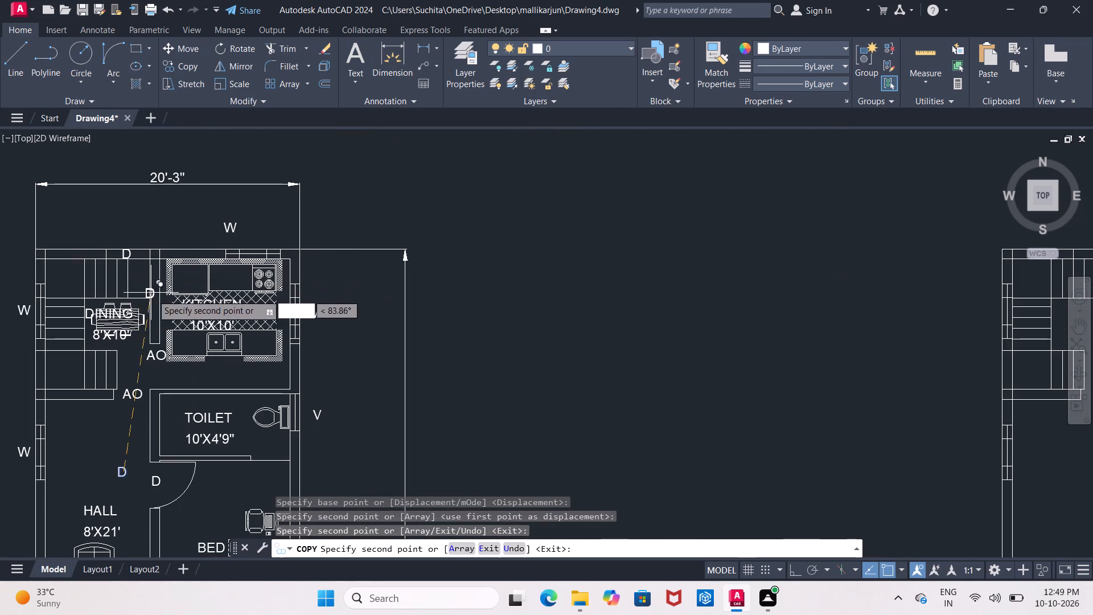
{"action": "key", "text": "Escape"}
Move the original D label from the HALL to the door opening between HALL and SITOUT.
{"action": "scroll", "coordinate": [162, 300], "scroll_direction": "down", "scroll_amount": 1}
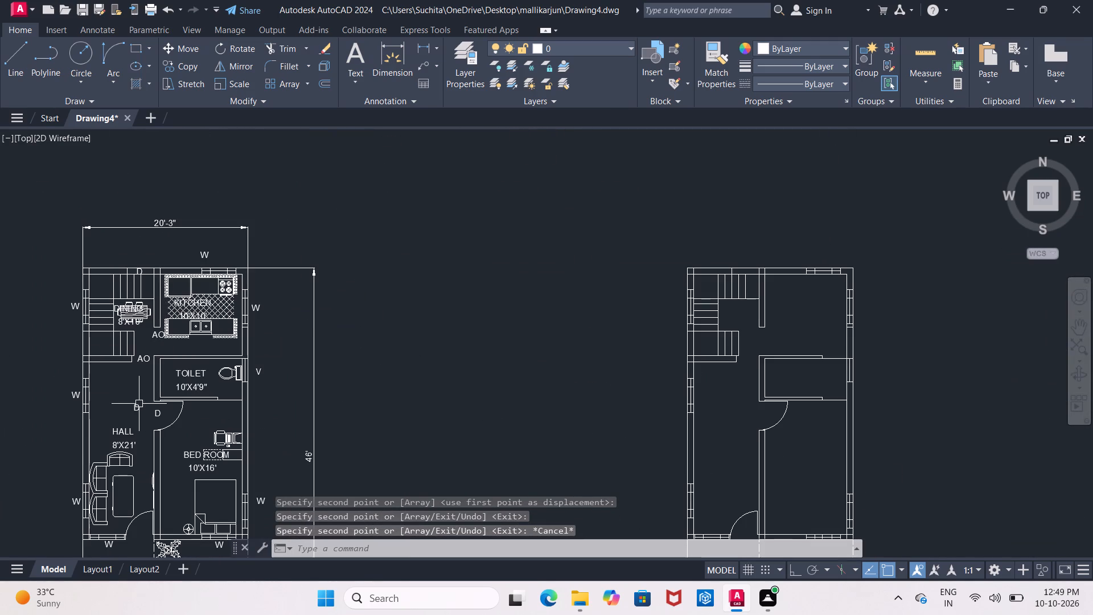
{"action": "left_click", "coordinate": [138, 408]}
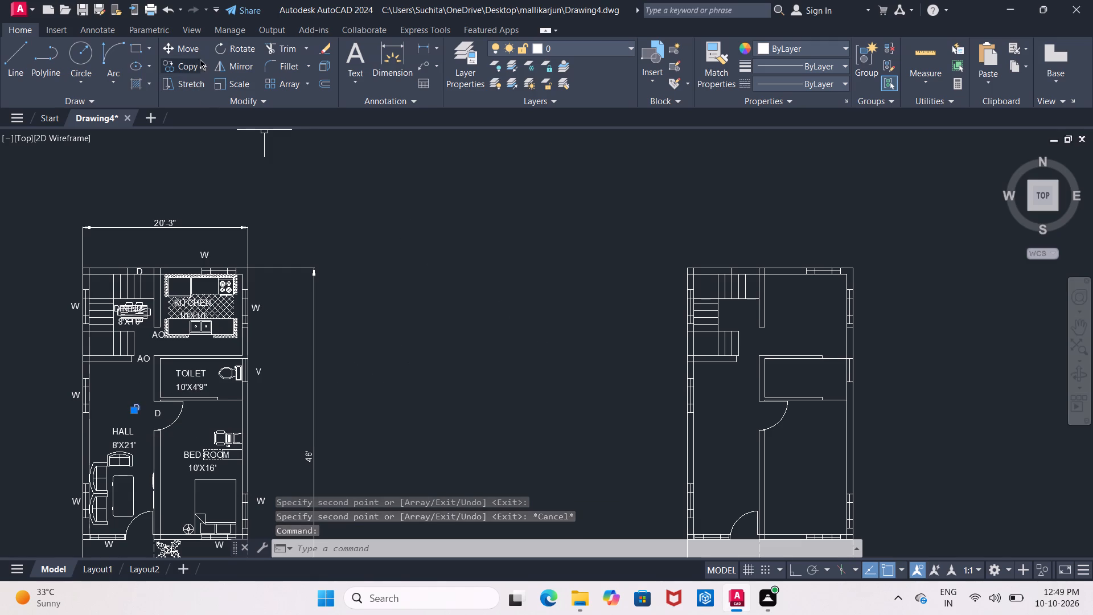
{"action": "left_click", "coordinate": [185, 46]}
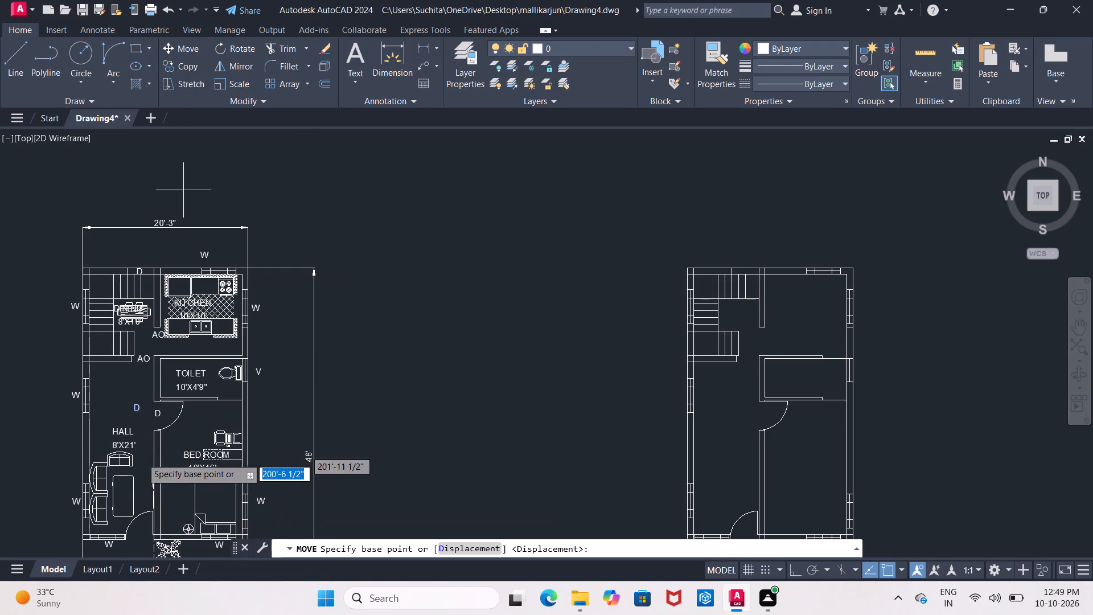
{"action": "middle_click_drag", "start_coordinate": [142, 449], "coordinate": [161, 292]}
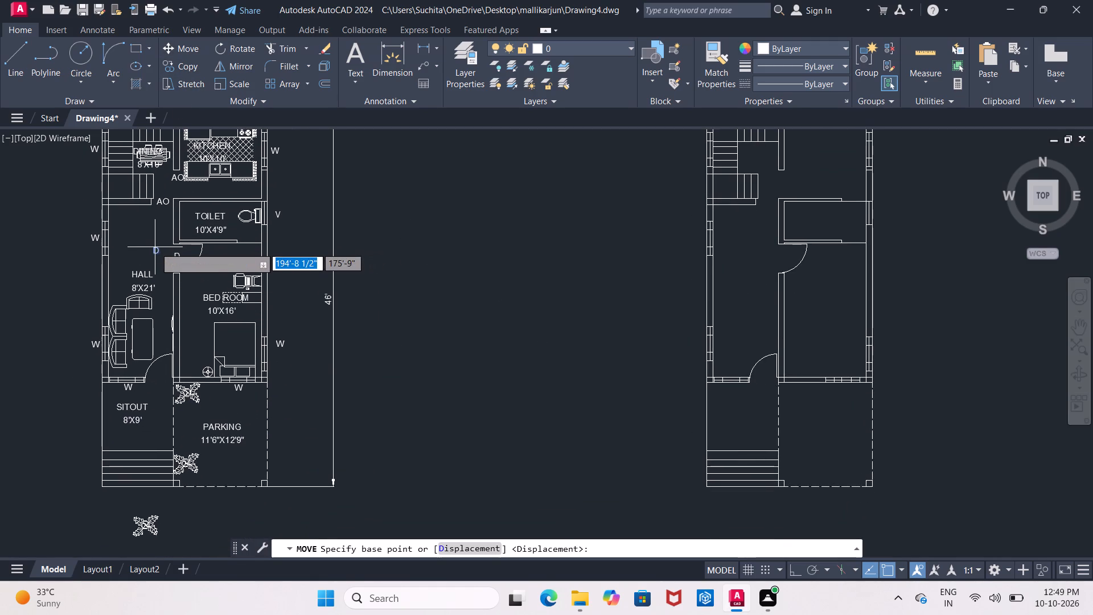
{"action": "left_click", "coordinate": [155, 251]}
{"action": "scroll", "coordinate": [166, 401], "scroll_direction": "up", "scroll_amount": 2}
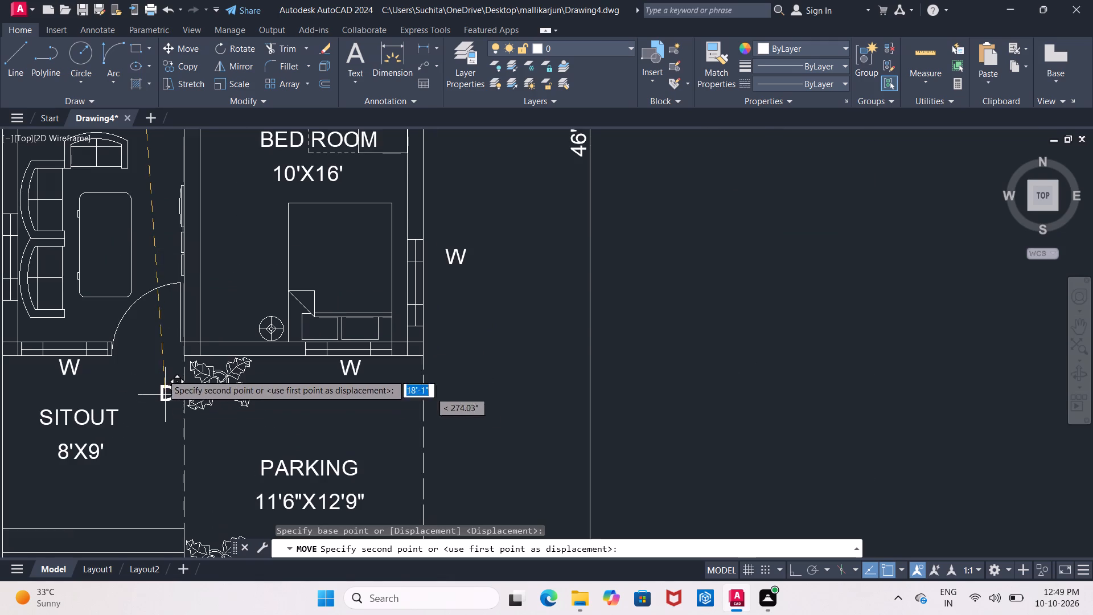
{"action": "left_click", "coordinate": [147, 348]}
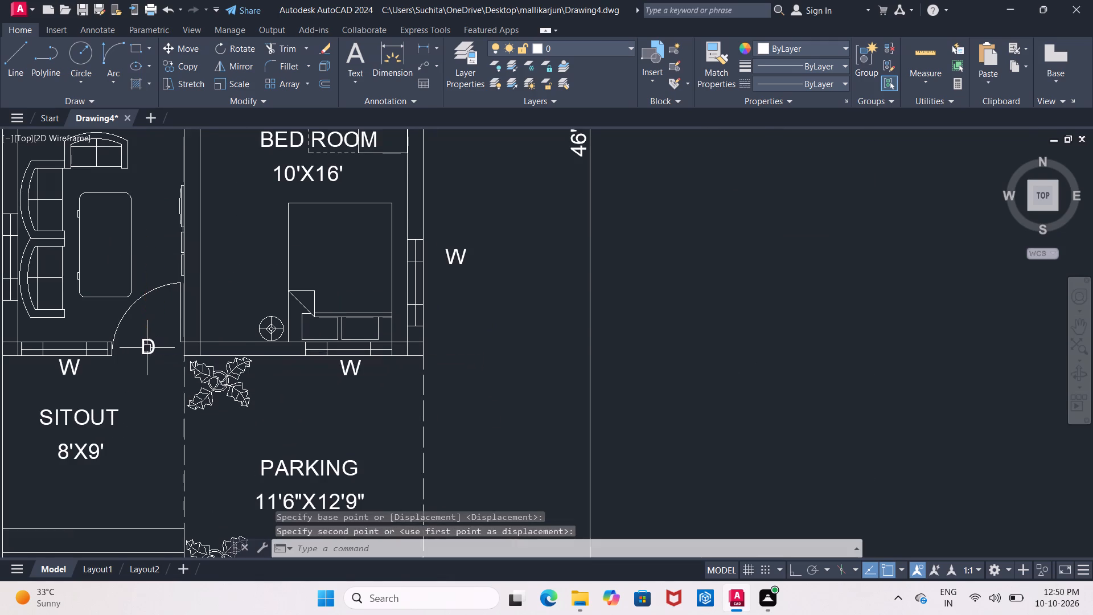
{"action": "scroll", "coordinate": [150, 357], "scroll_direction": "down", "scroll_amount": 2}
{"action": "key", "text": "Escape"}
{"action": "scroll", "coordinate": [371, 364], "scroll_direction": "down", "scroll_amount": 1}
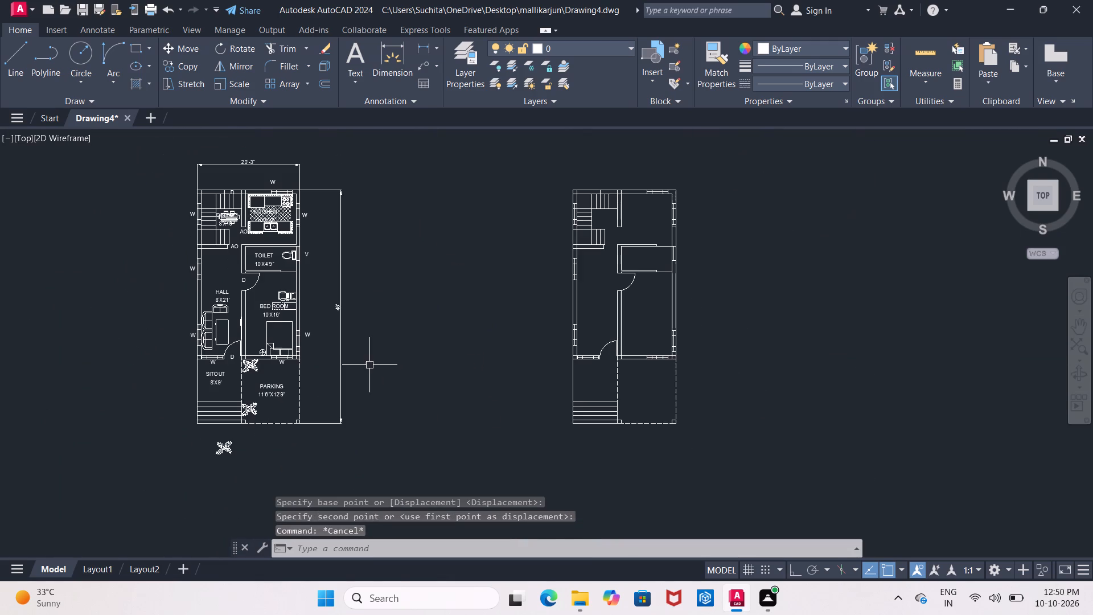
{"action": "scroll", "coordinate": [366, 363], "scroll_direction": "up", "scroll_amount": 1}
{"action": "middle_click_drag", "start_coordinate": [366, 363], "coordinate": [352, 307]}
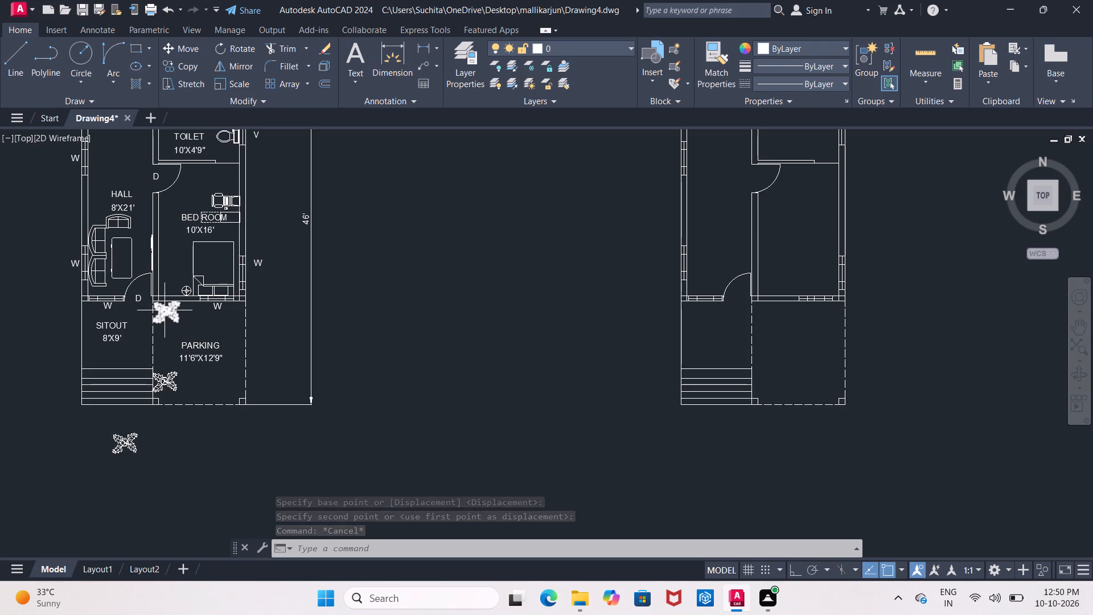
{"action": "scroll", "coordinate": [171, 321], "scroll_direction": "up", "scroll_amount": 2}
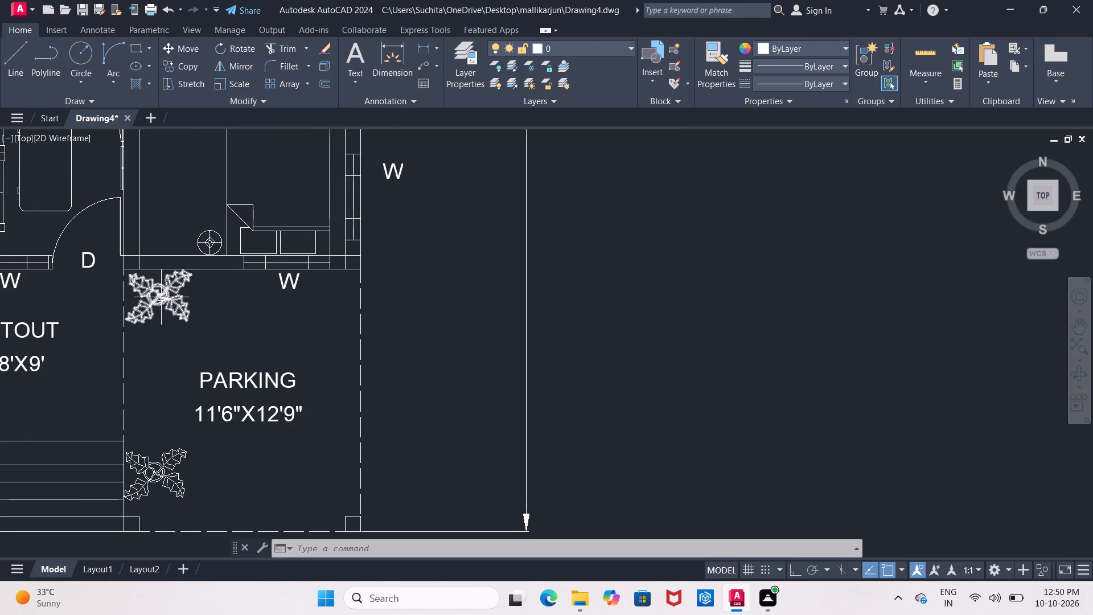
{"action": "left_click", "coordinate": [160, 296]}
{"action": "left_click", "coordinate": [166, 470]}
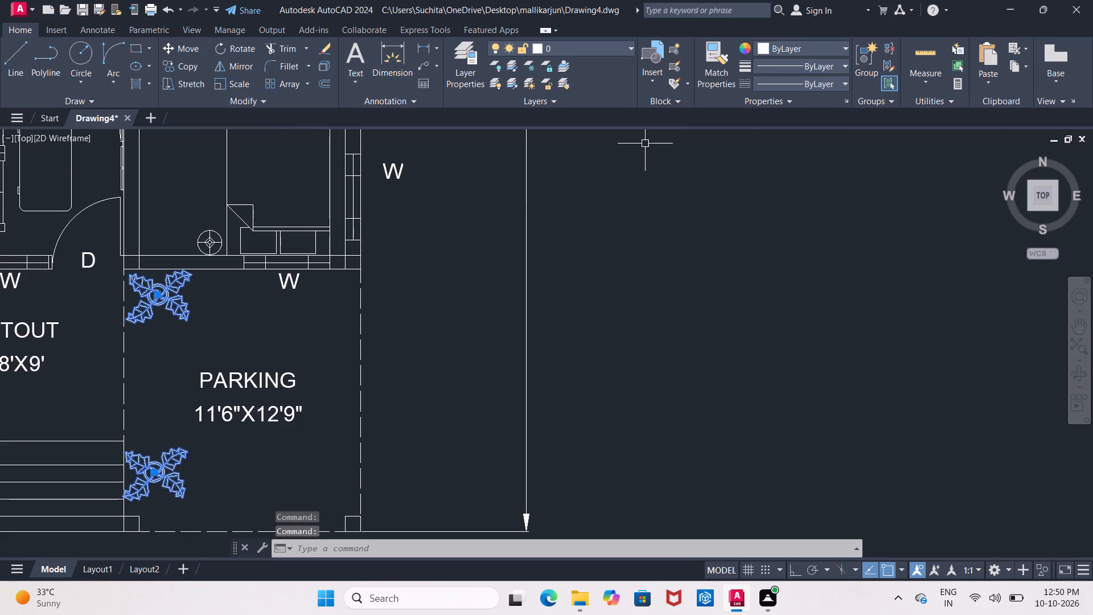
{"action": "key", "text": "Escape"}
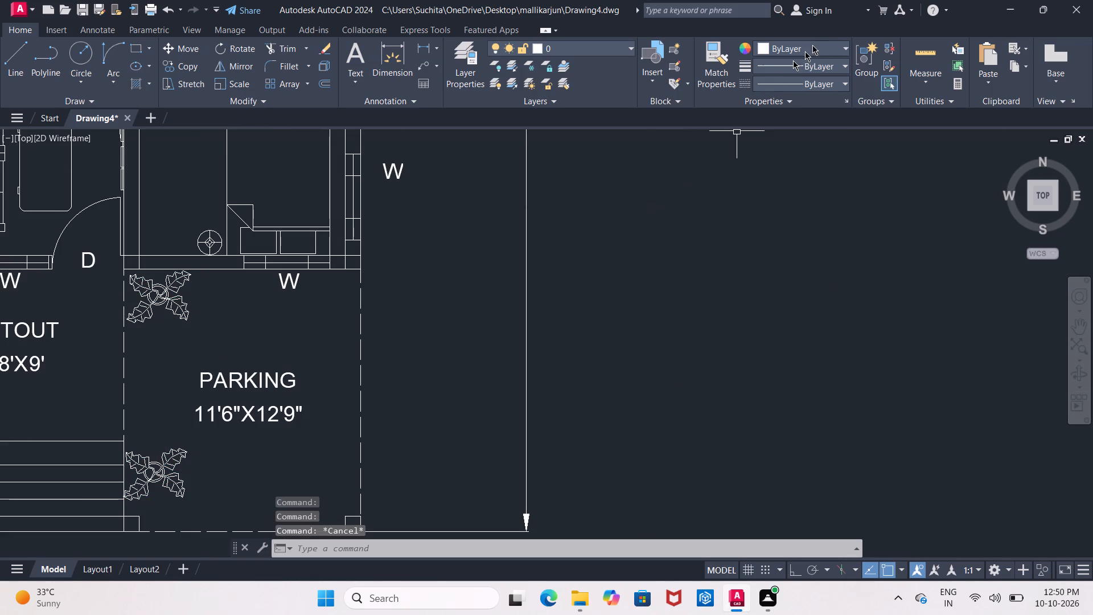
Set the current object colour to dark green 19,103,52.
{"action": "left_click", "coordinate": [835, 46]}
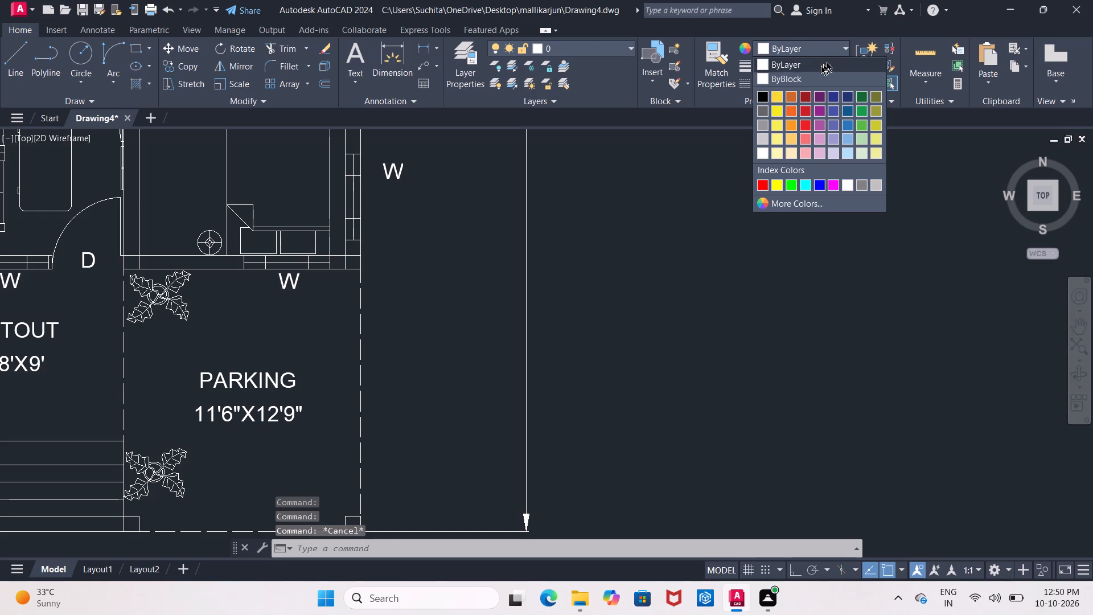
{"action": "left_click", "coordinate": [776, 77]}
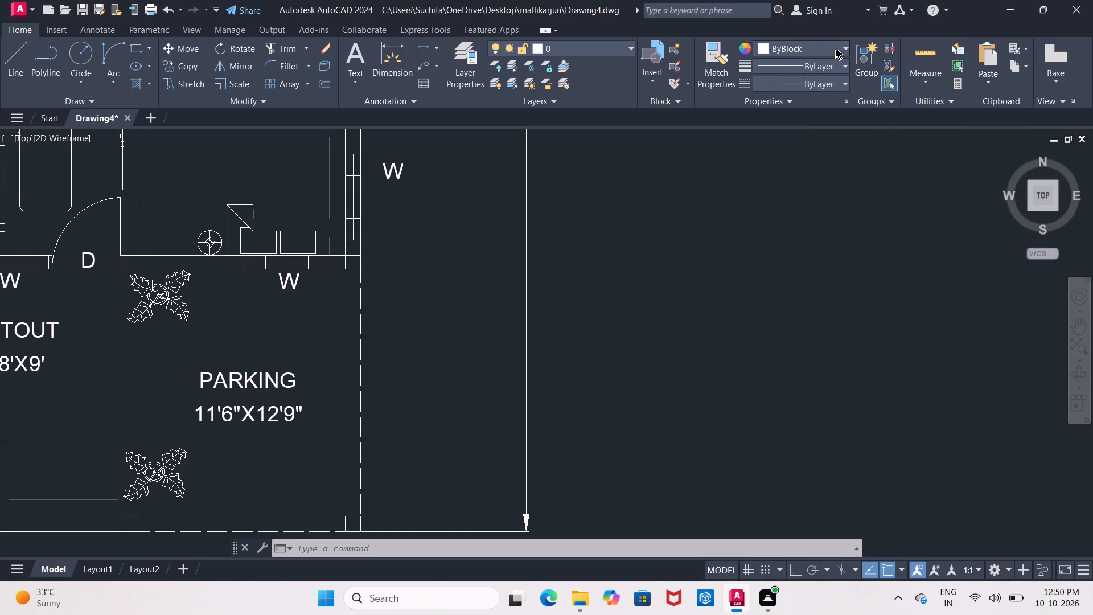
{"action": "left_click", "coordinate": [841, 48]}
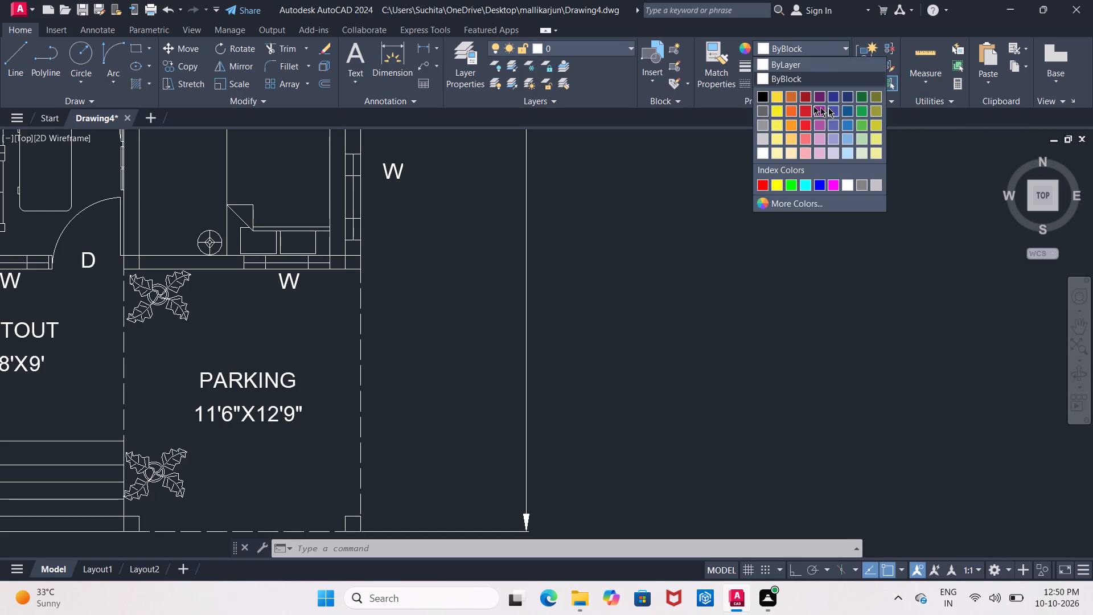
{"action": "left_click", "coordinate": [861, 95]}
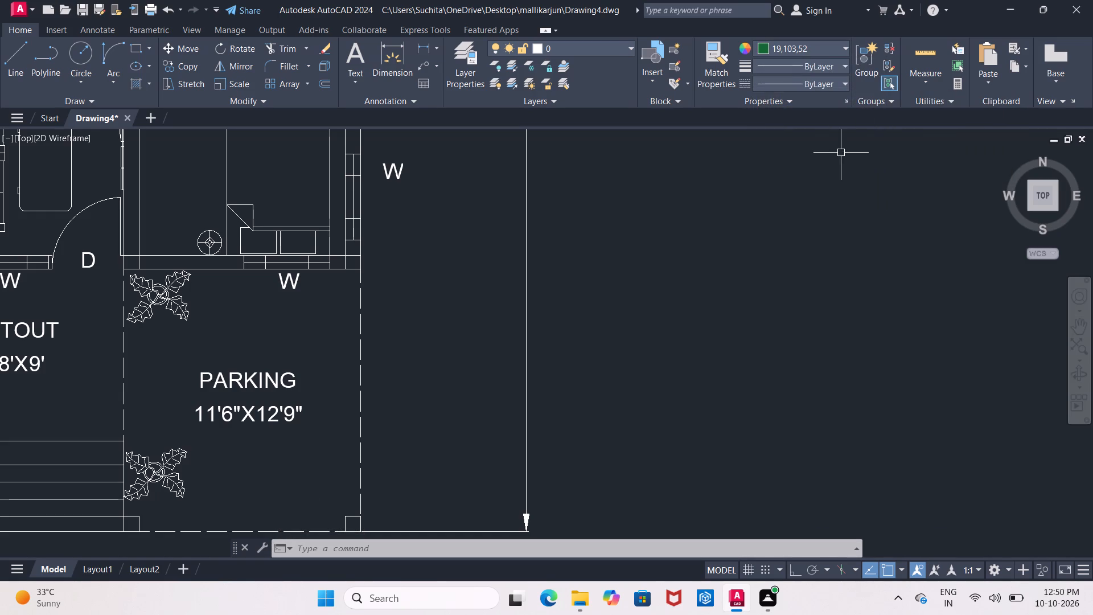
Draw a short horizontal line in the empty space between the two plans, with Ortho switched on.
{"action": "left_click", "coordinate": [20, 65]}
{"action": "left_click", "coordinate": [642, 297]}
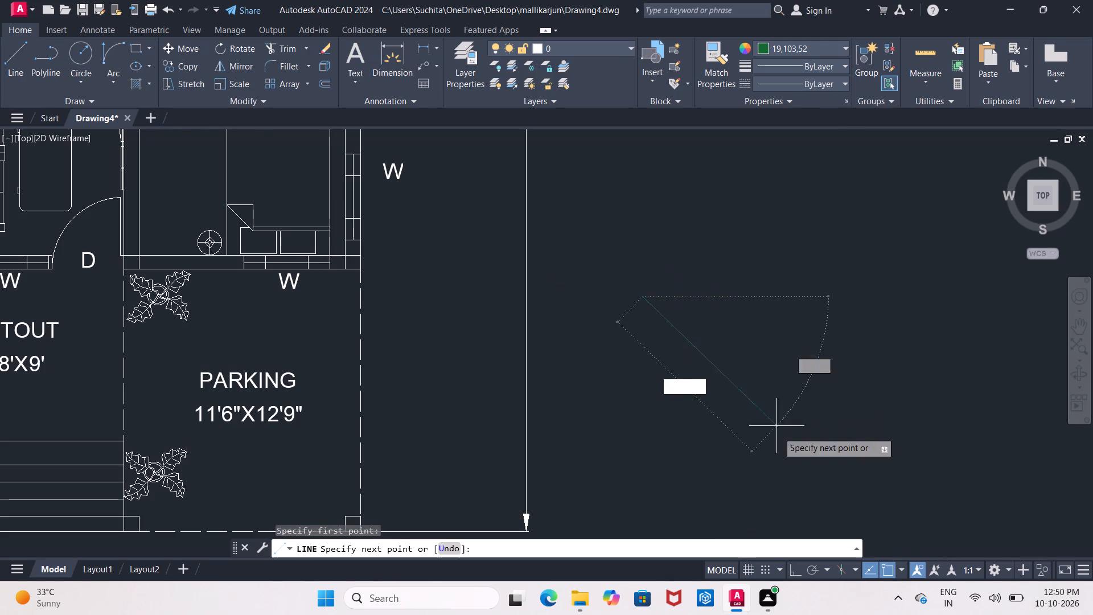
{"action": "left_click", "coordinate": [799, 570]}
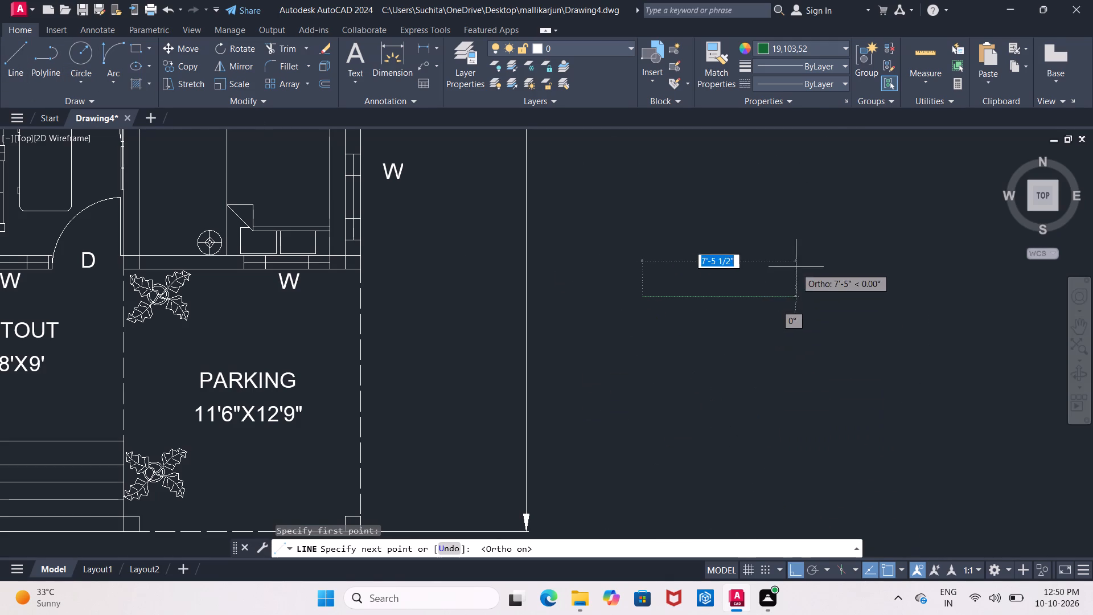
{"action": "left_click", "coordinate": [769, 277]}
{"action": "key", "text": "Escape"}
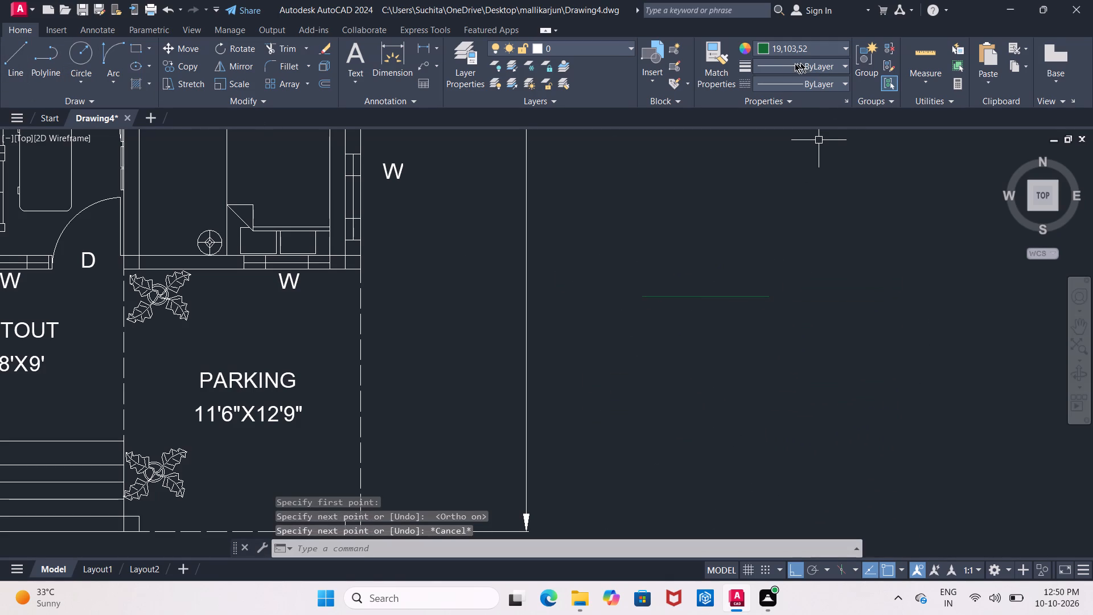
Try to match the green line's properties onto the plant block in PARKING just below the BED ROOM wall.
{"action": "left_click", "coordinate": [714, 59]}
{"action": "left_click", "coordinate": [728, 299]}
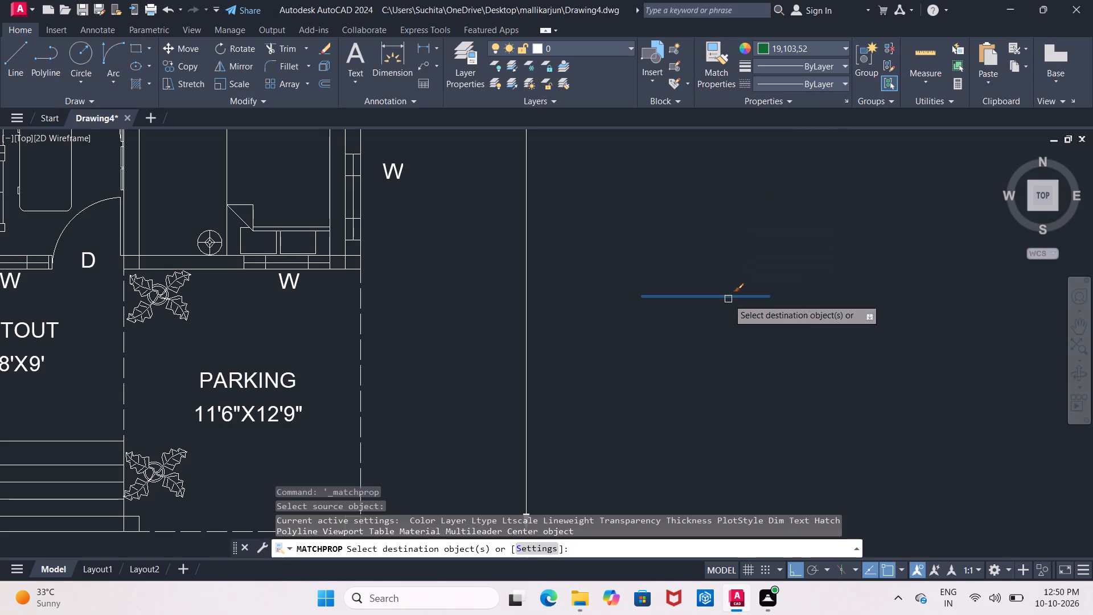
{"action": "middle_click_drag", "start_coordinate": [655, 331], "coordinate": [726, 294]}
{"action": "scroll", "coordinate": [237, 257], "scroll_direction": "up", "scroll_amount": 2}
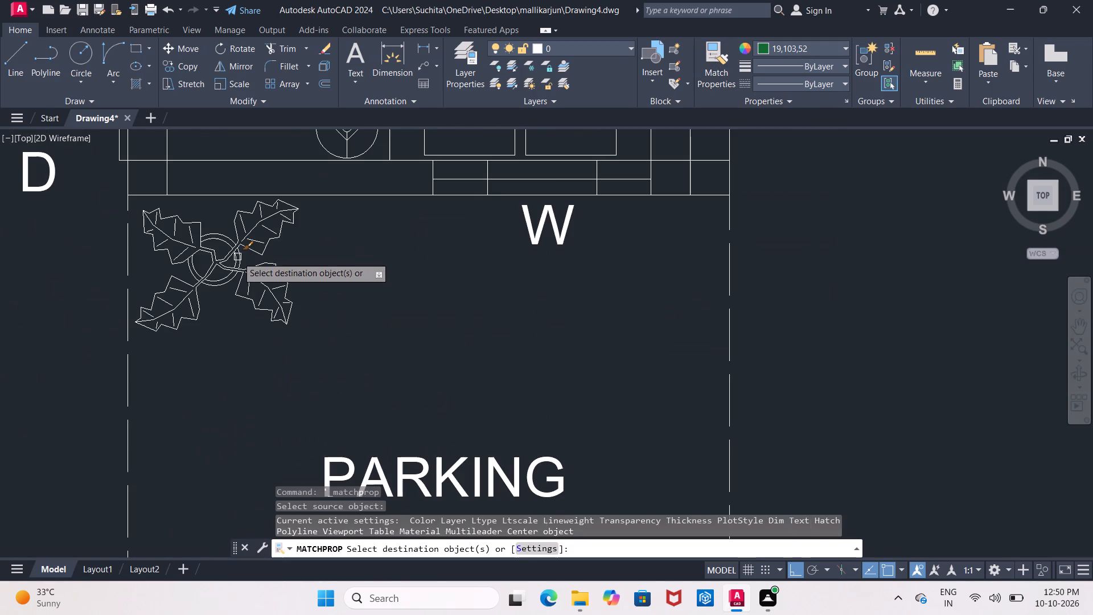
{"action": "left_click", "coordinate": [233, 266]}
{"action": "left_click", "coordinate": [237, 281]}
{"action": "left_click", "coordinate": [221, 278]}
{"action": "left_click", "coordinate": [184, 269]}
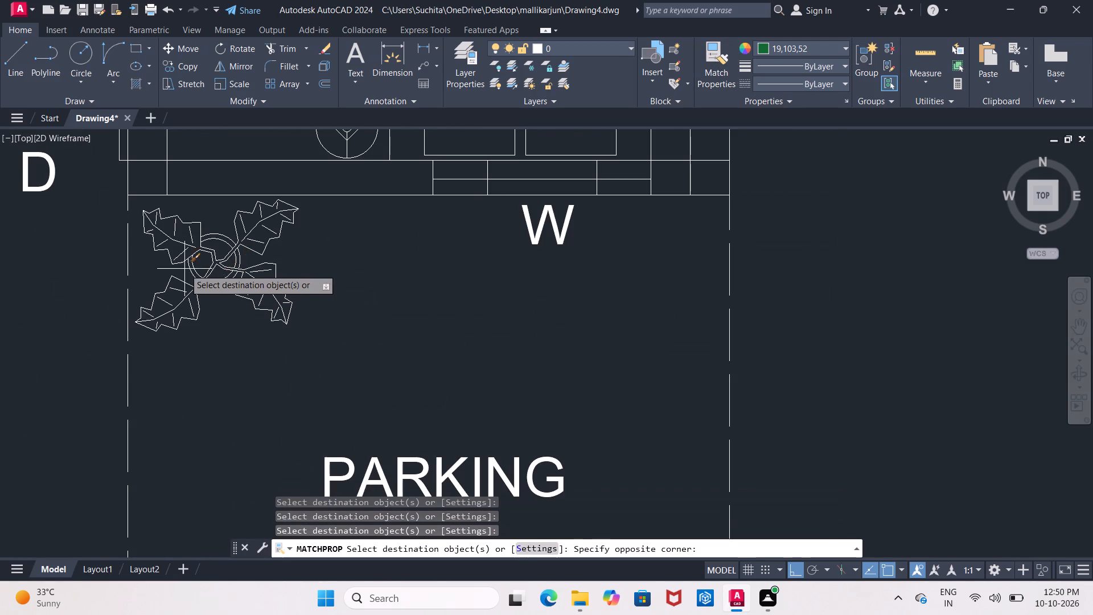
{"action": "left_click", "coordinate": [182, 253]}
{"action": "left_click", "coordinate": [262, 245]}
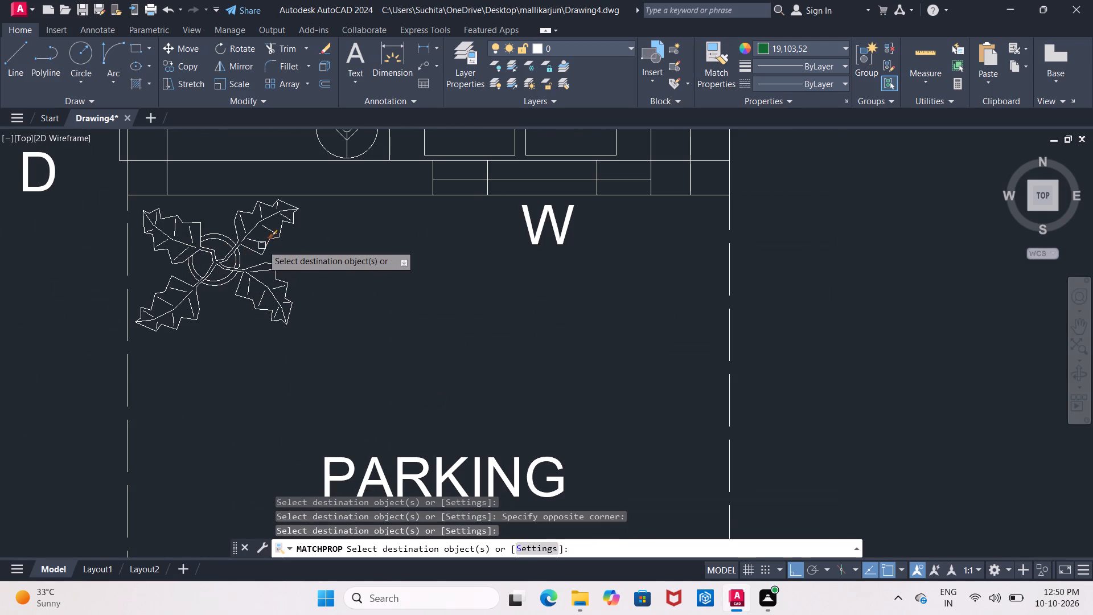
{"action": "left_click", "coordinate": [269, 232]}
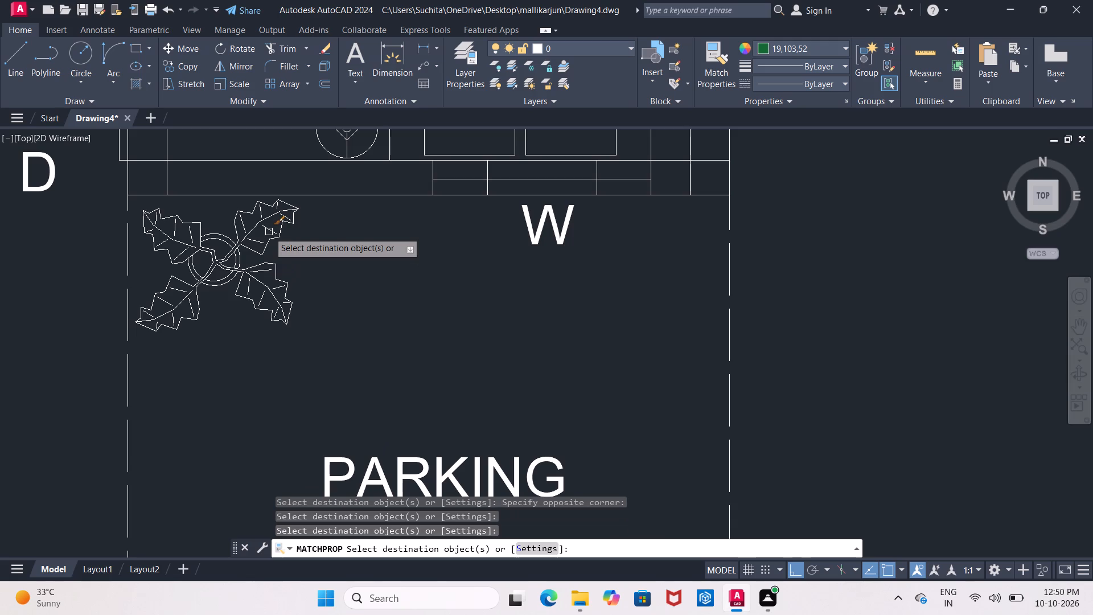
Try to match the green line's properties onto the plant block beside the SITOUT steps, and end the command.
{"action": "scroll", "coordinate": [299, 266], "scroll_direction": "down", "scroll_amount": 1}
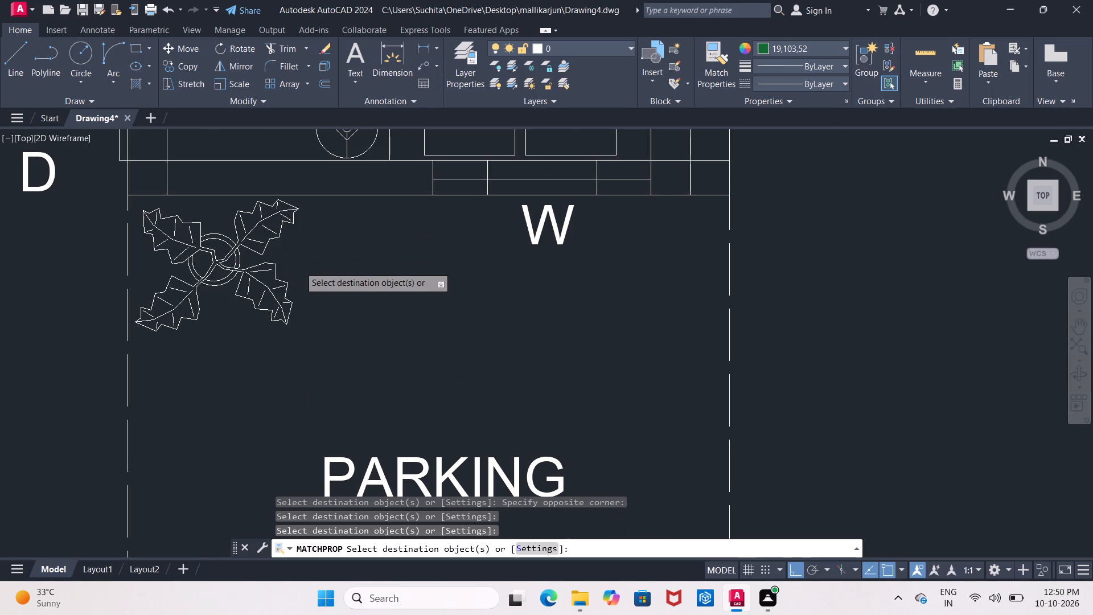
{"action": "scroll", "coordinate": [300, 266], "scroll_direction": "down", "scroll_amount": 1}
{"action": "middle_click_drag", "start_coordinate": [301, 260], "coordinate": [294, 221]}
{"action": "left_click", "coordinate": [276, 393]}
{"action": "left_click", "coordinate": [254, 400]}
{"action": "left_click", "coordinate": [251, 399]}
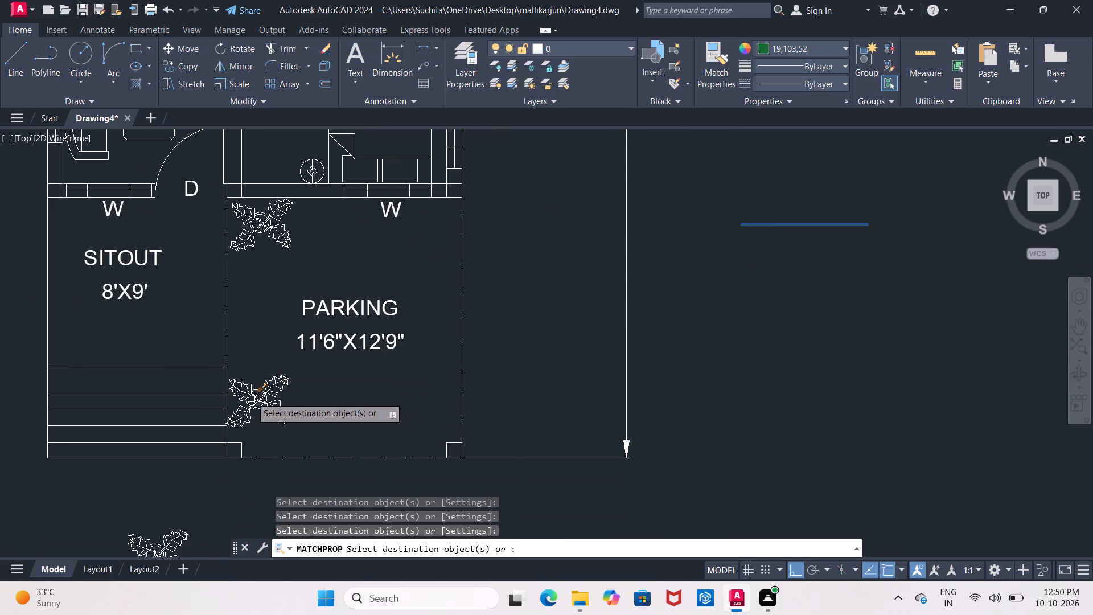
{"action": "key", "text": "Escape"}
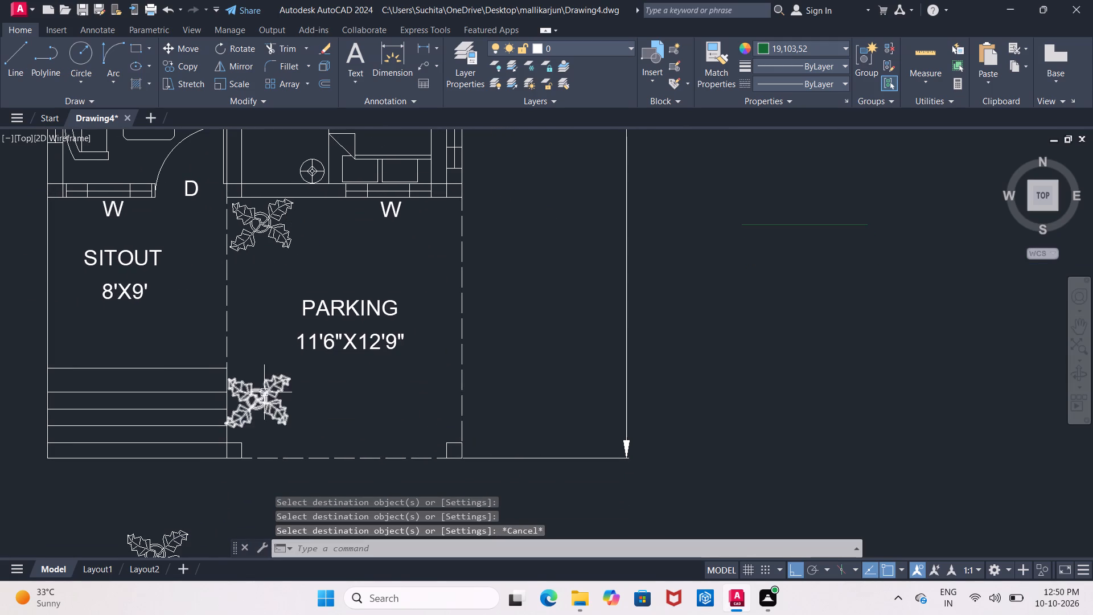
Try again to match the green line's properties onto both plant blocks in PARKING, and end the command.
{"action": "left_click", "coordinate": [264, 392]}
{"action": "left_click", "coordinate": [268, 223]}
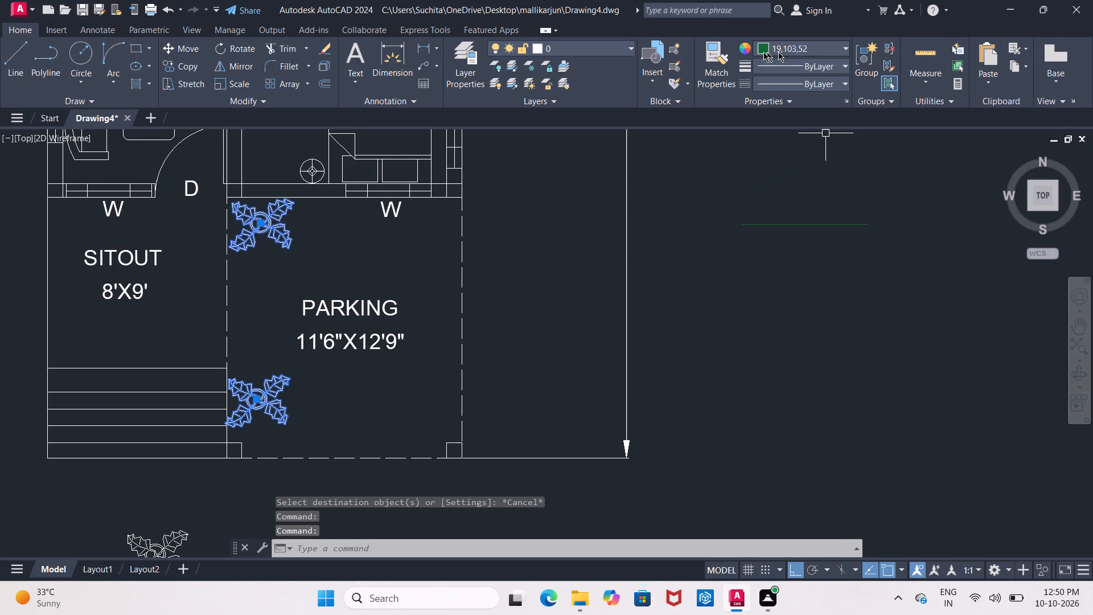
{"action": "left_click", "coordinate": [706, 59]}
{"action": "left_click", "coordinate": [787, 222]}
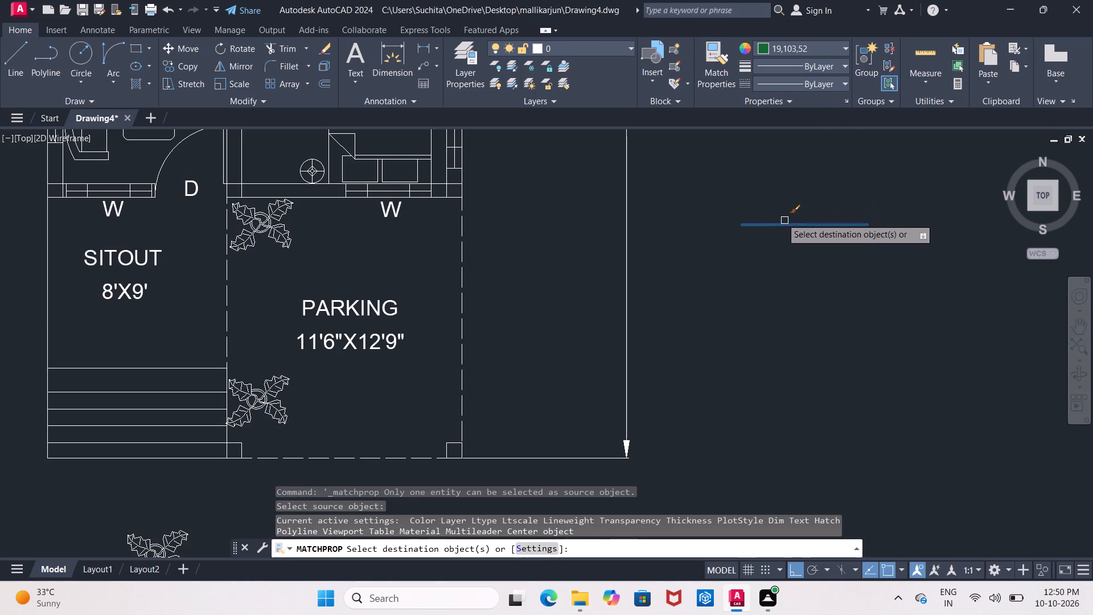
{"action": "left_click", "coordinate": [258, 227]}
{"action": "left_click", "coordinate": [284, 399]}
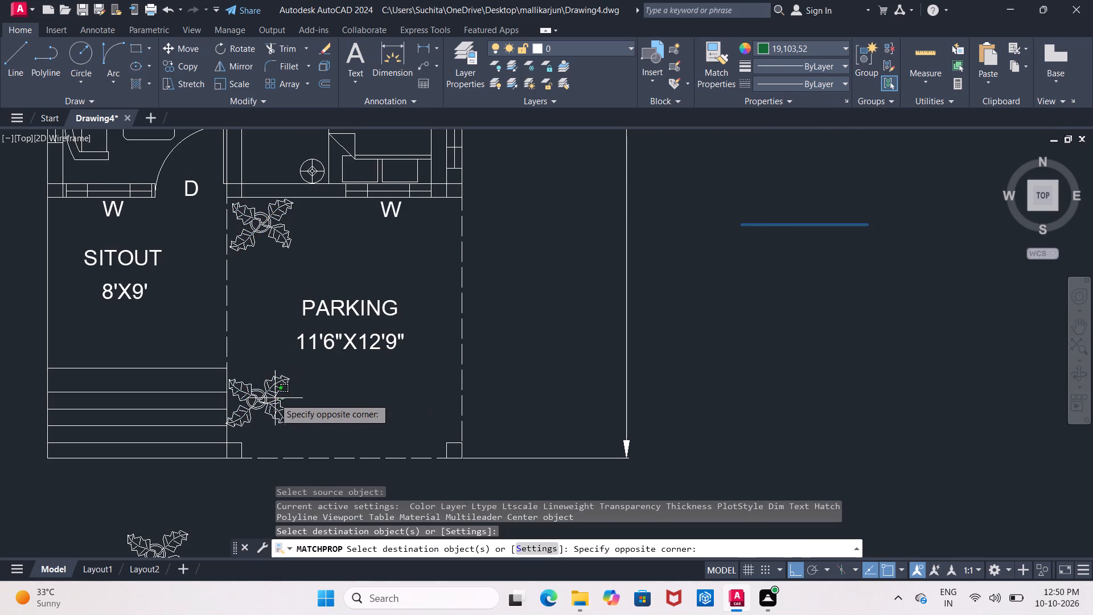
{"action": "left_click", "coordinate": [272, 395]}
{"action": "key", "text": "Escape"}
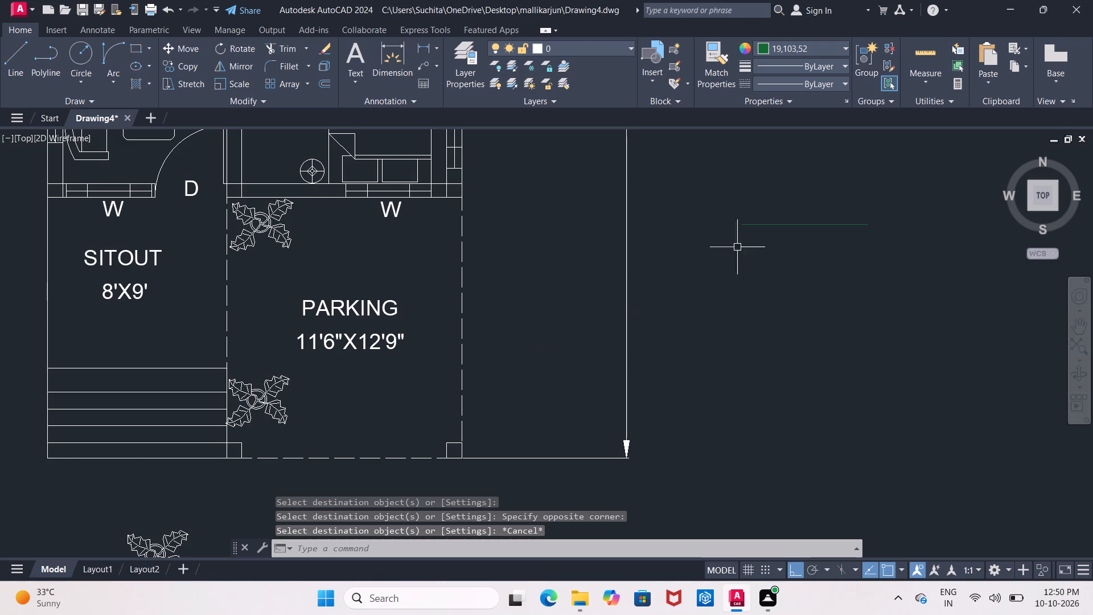
Erase the green sample line between the two plans.
{"action": "left_click", "coordinate": [757, 227]}
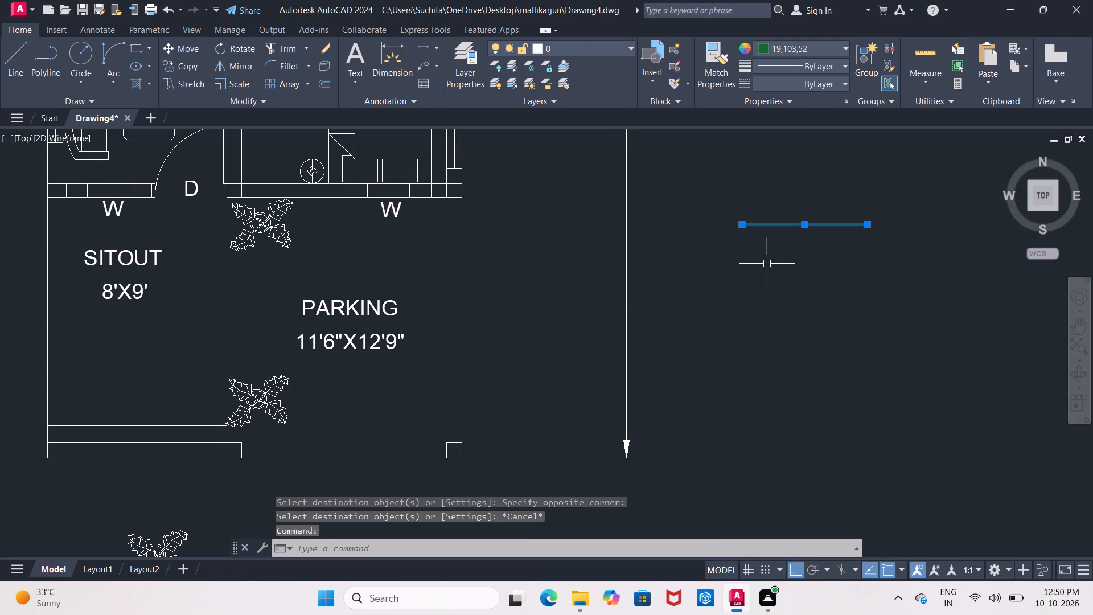
{"action": "key", "text": "Delete"}
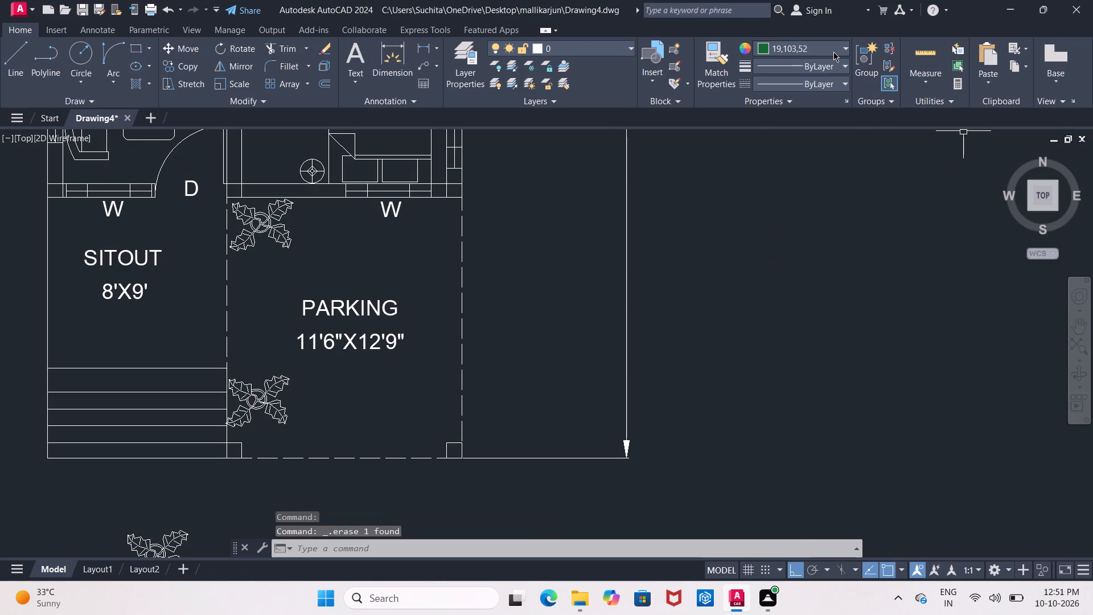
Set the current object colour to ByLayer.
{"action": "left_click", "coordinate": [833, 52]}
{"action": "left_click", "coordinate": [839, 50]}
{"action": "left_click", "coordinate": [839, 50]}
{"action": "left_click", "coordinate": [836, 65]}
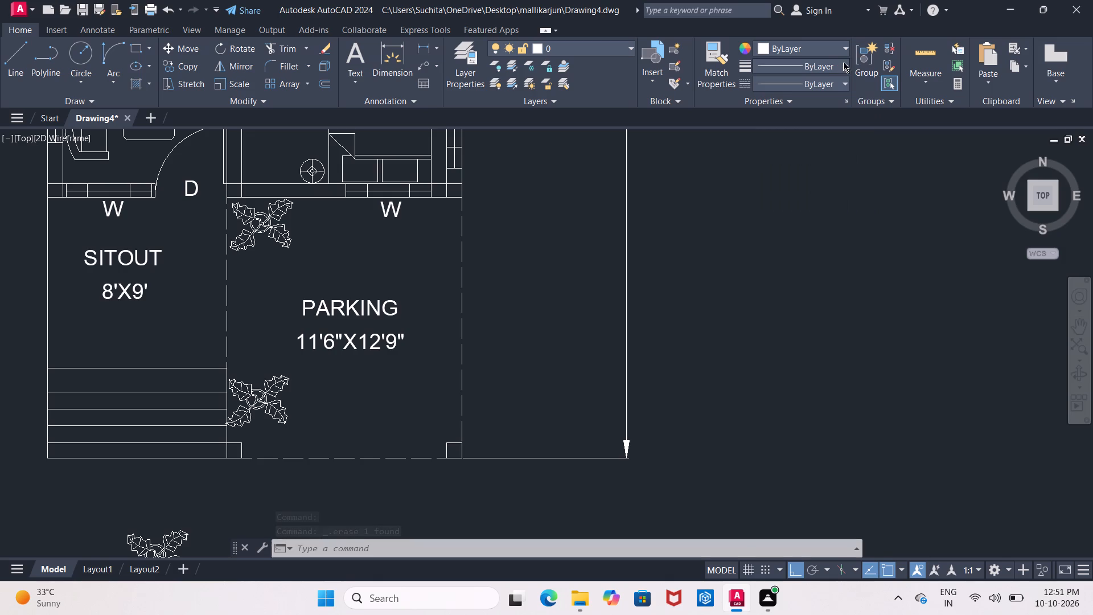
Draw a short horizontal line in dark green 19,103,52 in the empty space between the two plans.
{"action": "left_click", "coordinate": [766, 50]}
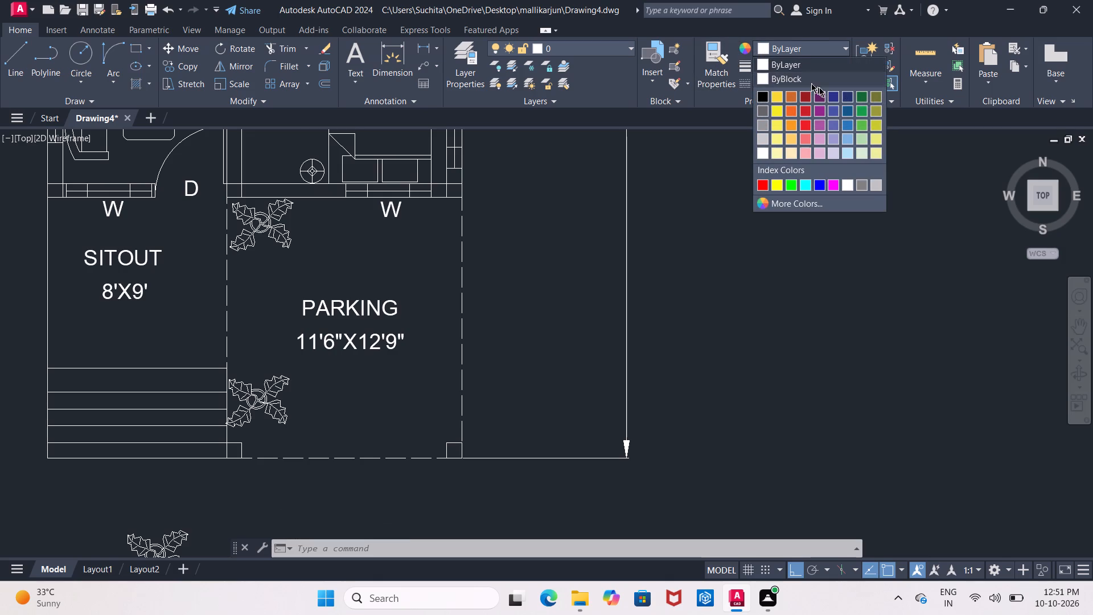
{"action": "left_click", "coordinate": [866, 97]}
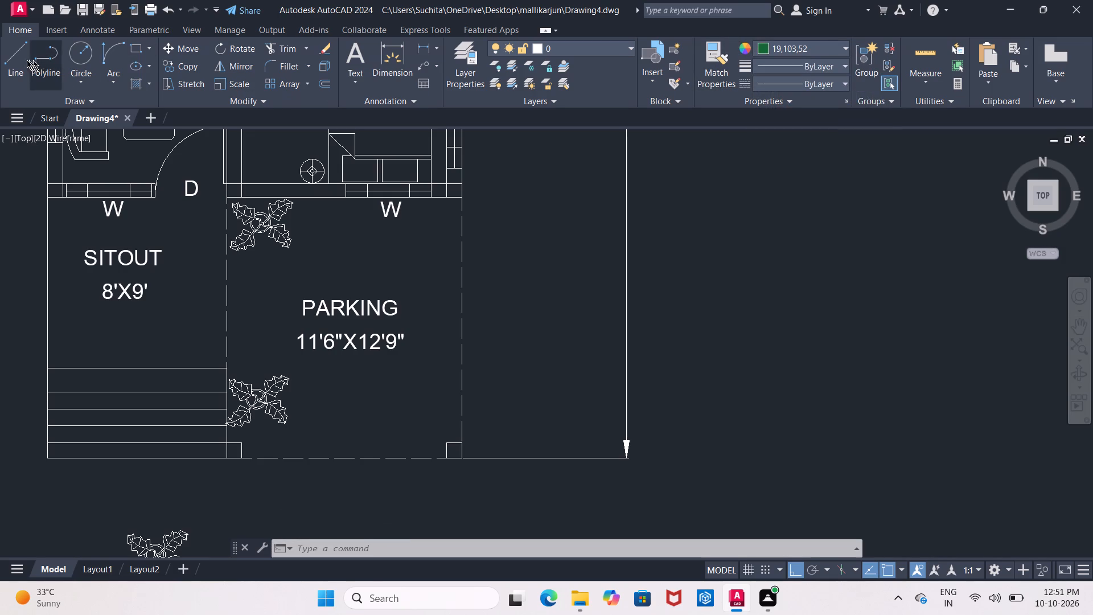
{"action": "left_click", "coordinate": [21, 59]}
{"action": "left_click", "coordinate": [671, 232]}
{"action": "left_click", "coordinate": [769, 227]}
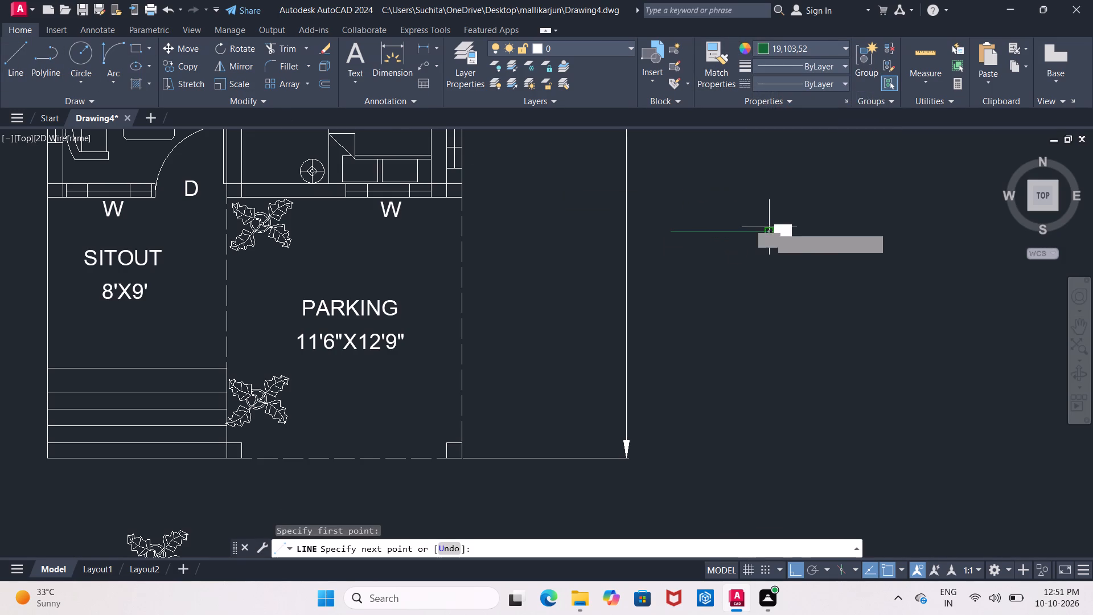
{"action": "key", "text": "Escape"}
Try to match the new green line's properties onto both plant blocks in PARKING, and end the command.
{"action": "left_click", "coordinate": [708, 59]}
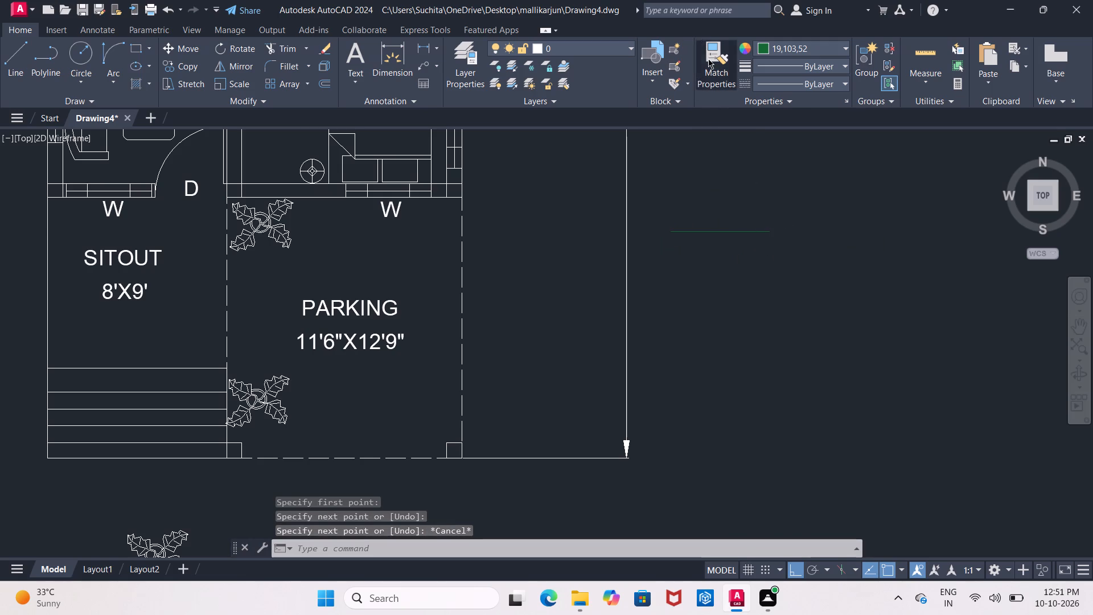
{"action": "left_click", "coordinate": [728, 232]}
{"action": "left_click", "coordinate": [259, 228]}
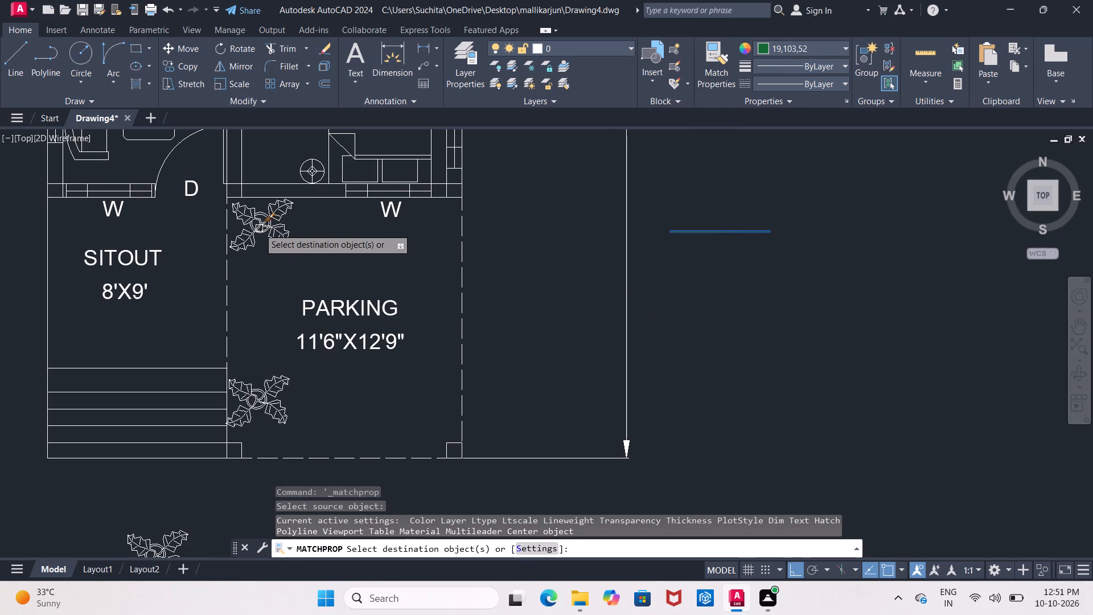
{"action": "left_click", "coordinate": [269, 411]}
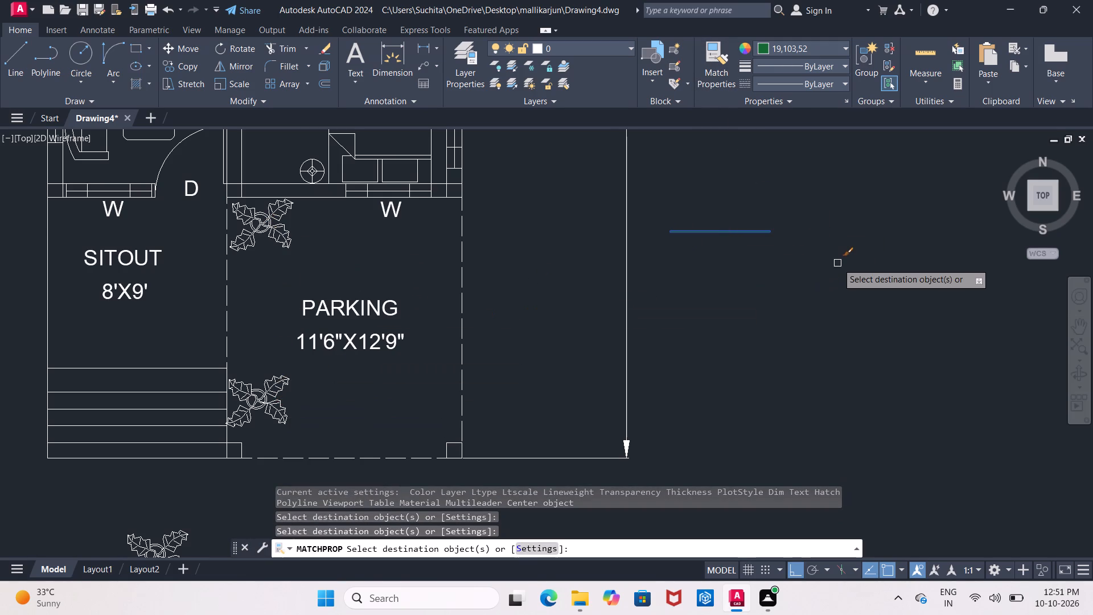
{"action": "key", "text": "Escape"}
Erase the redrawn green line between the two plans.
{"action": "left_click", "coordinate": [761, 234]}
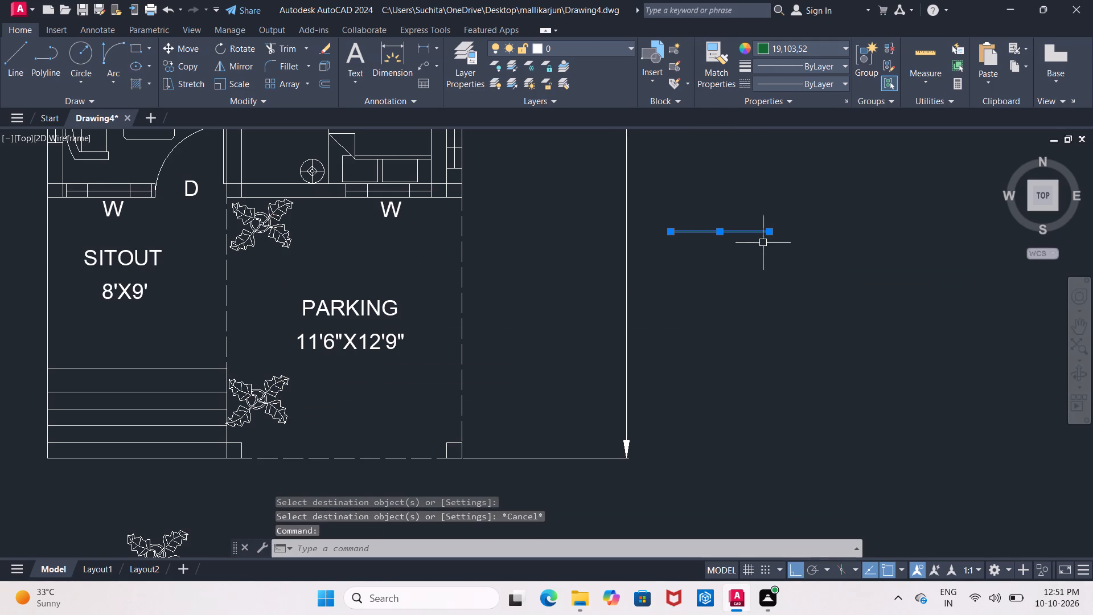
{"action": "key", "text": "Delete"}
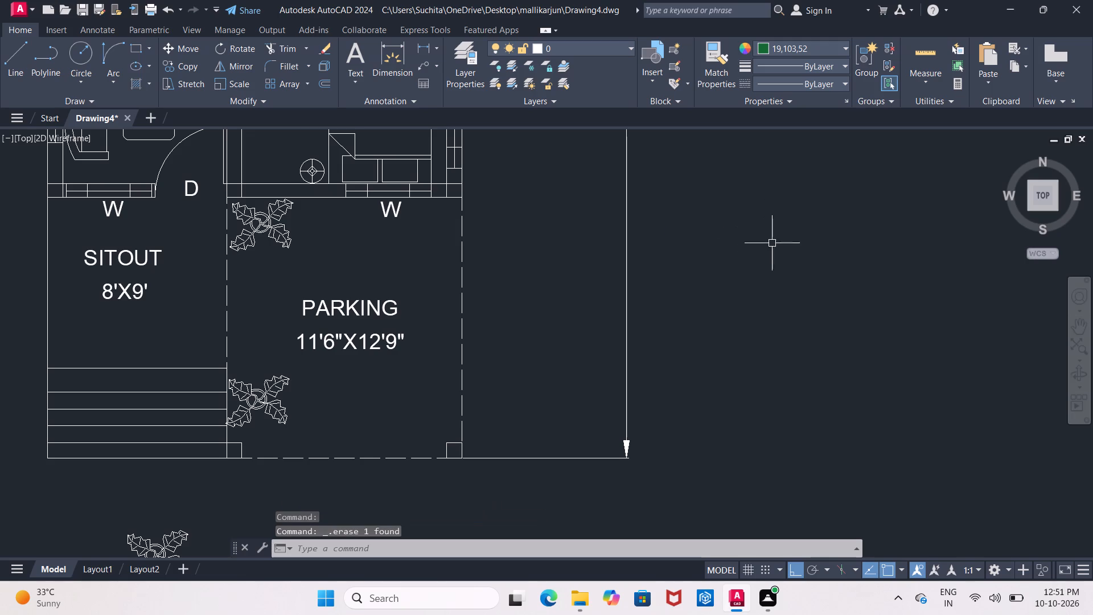
Reset the current object colour to ByLayer.
{"action": "left_click", "coordinate": [767, 46]}
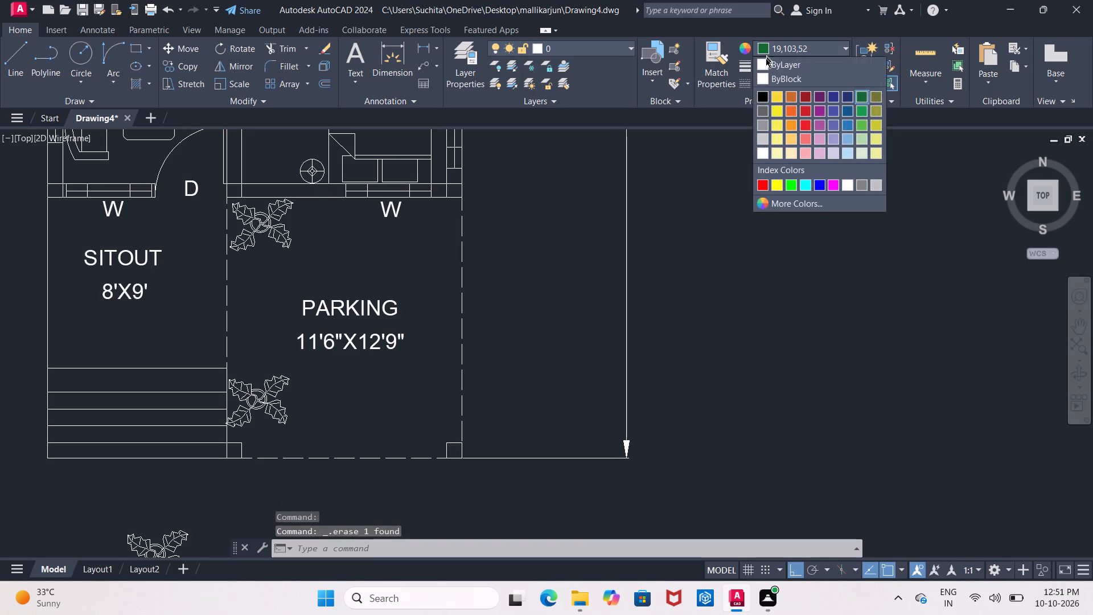
{"action": "left_click", "coordinate": [766, 60]}
{"action": "left_click", "coordinate": [843, 65]}
{"action": "left_click", "coordinate": [843, 65]}
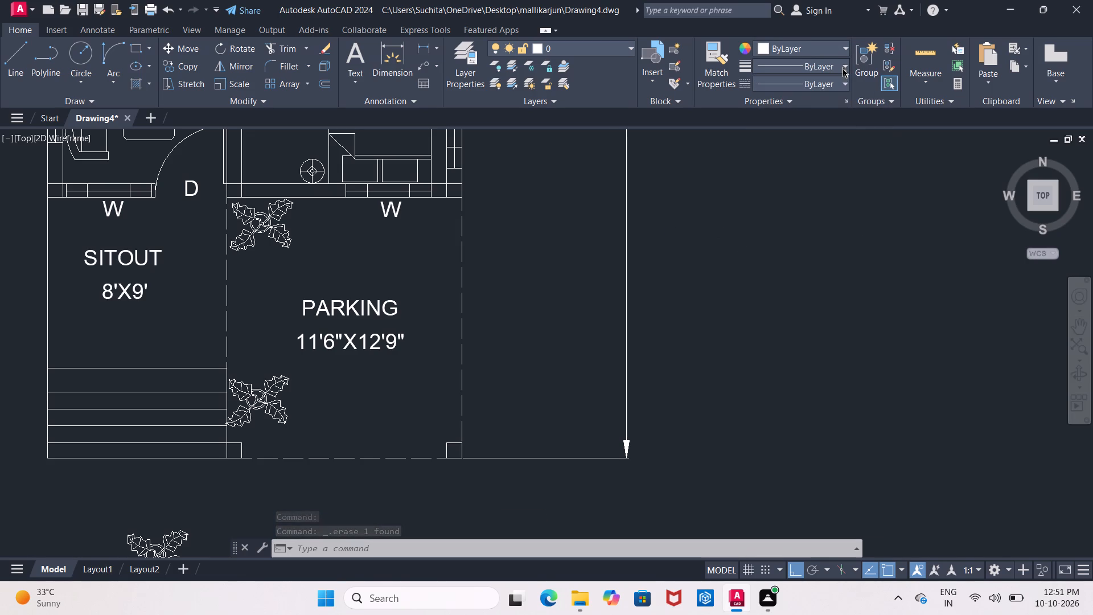
{"action": "left_click", "coordinate": [840, 80]}
{"action": "left_click", "coordinate": [840, 80]}
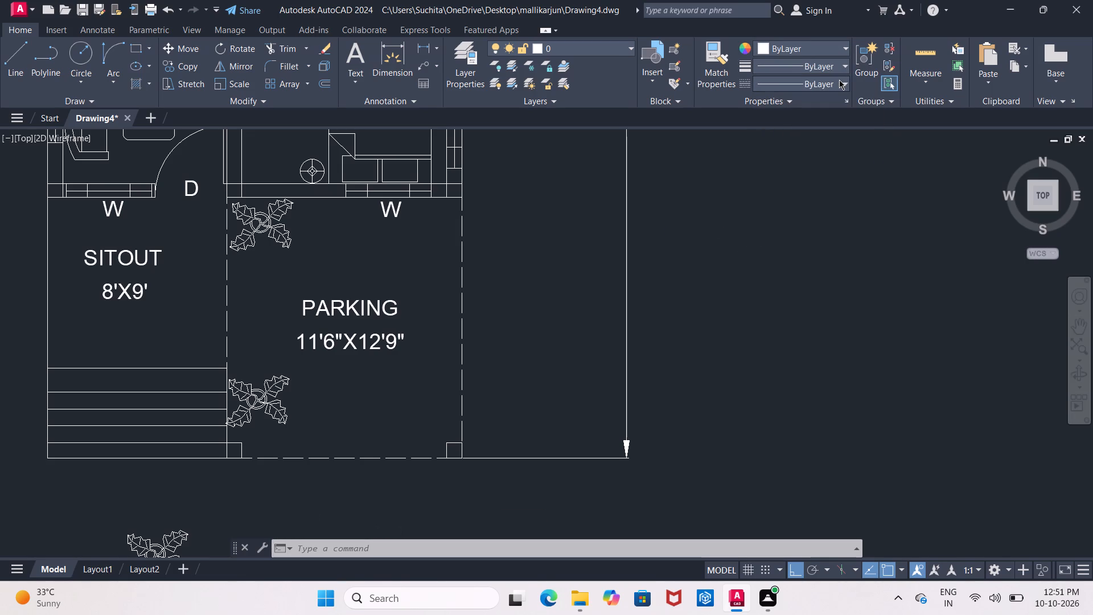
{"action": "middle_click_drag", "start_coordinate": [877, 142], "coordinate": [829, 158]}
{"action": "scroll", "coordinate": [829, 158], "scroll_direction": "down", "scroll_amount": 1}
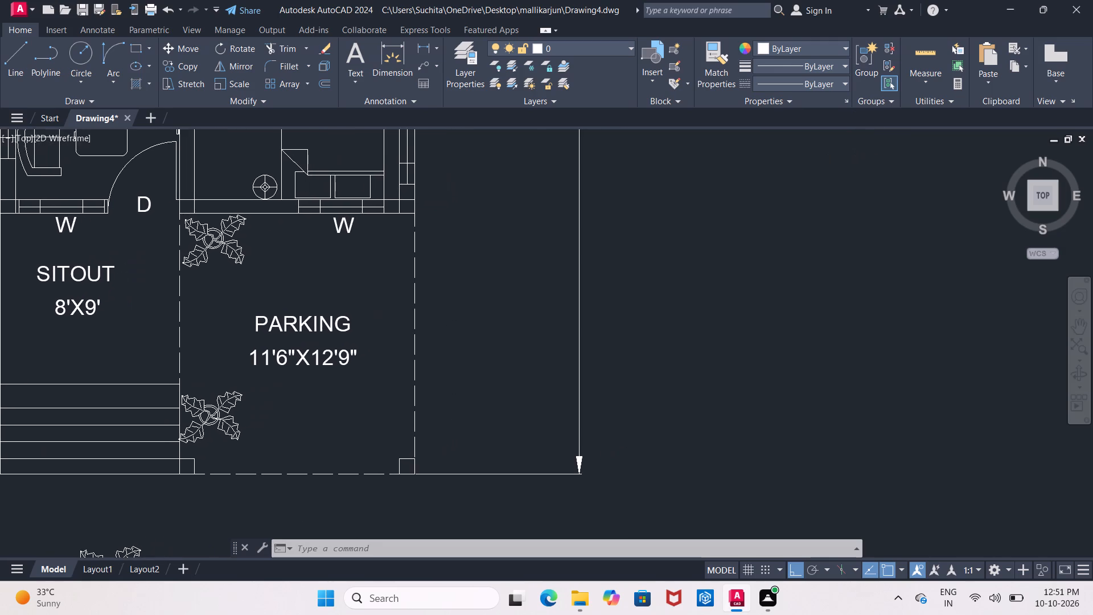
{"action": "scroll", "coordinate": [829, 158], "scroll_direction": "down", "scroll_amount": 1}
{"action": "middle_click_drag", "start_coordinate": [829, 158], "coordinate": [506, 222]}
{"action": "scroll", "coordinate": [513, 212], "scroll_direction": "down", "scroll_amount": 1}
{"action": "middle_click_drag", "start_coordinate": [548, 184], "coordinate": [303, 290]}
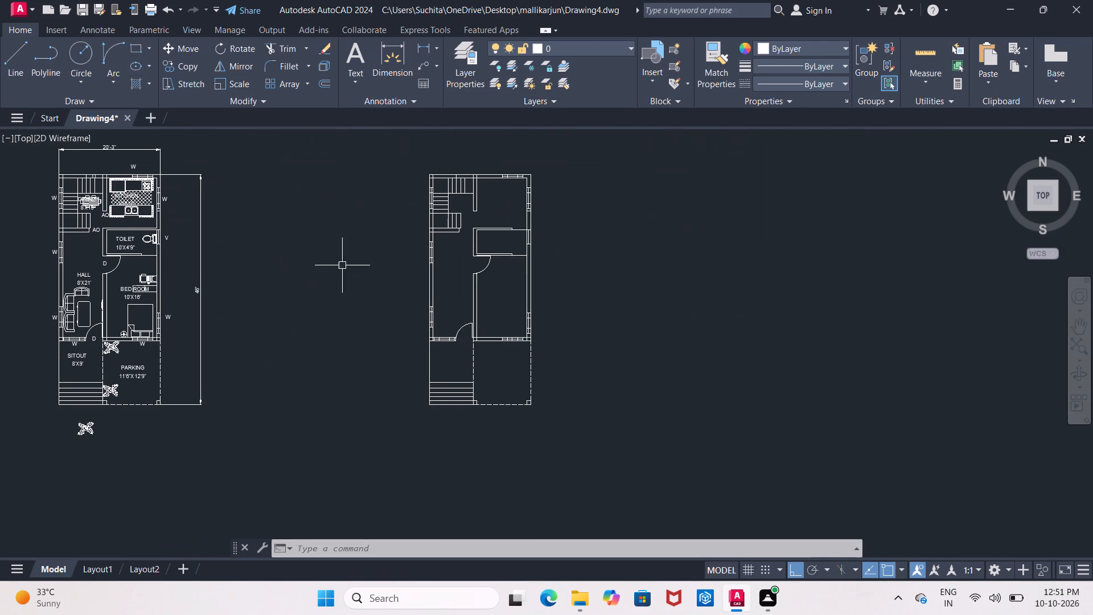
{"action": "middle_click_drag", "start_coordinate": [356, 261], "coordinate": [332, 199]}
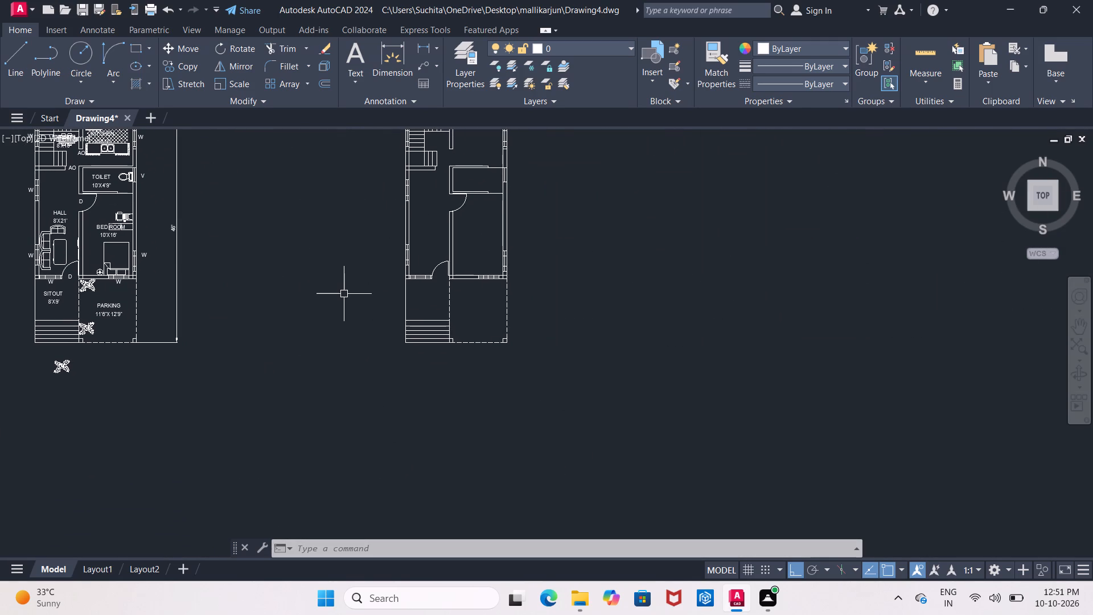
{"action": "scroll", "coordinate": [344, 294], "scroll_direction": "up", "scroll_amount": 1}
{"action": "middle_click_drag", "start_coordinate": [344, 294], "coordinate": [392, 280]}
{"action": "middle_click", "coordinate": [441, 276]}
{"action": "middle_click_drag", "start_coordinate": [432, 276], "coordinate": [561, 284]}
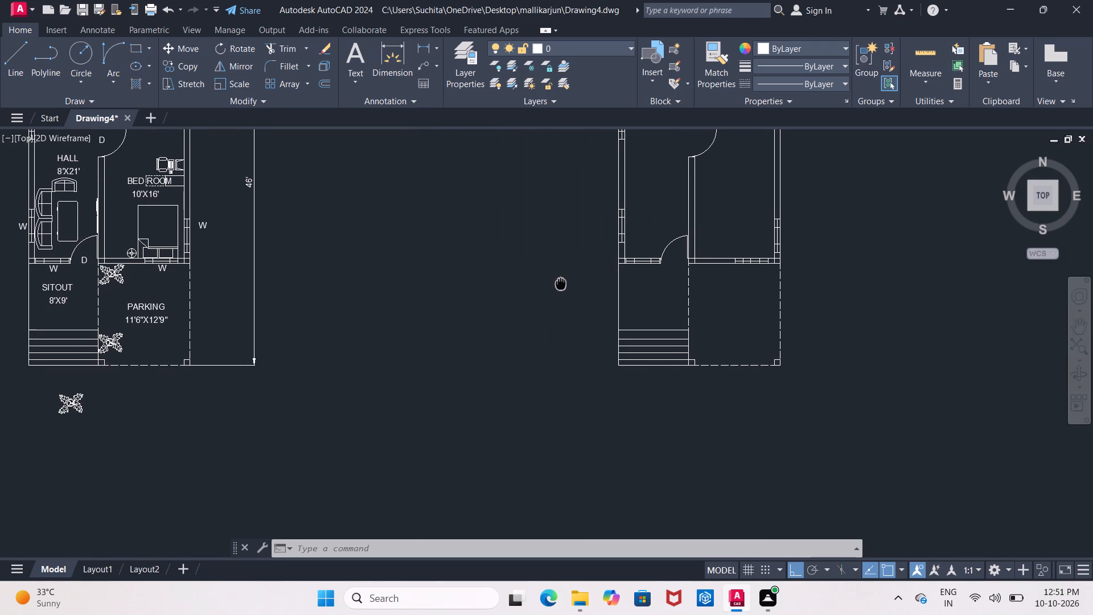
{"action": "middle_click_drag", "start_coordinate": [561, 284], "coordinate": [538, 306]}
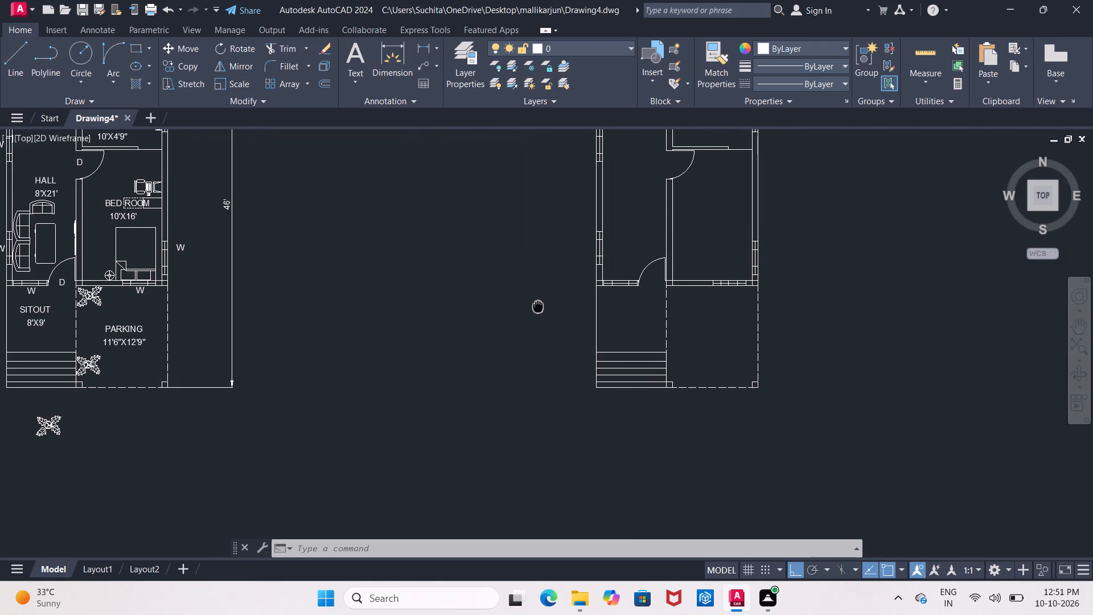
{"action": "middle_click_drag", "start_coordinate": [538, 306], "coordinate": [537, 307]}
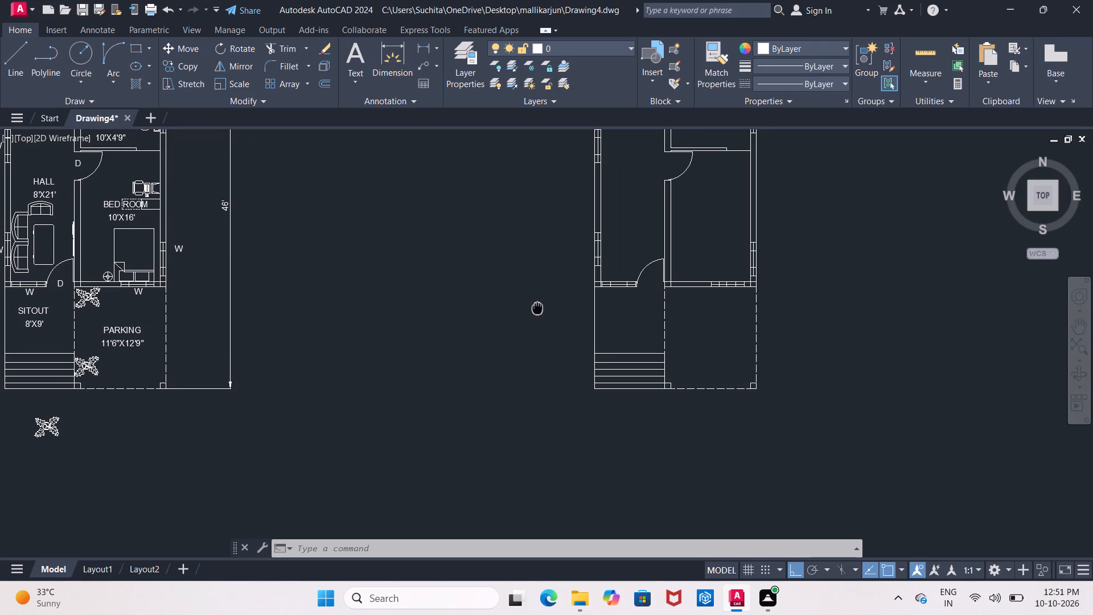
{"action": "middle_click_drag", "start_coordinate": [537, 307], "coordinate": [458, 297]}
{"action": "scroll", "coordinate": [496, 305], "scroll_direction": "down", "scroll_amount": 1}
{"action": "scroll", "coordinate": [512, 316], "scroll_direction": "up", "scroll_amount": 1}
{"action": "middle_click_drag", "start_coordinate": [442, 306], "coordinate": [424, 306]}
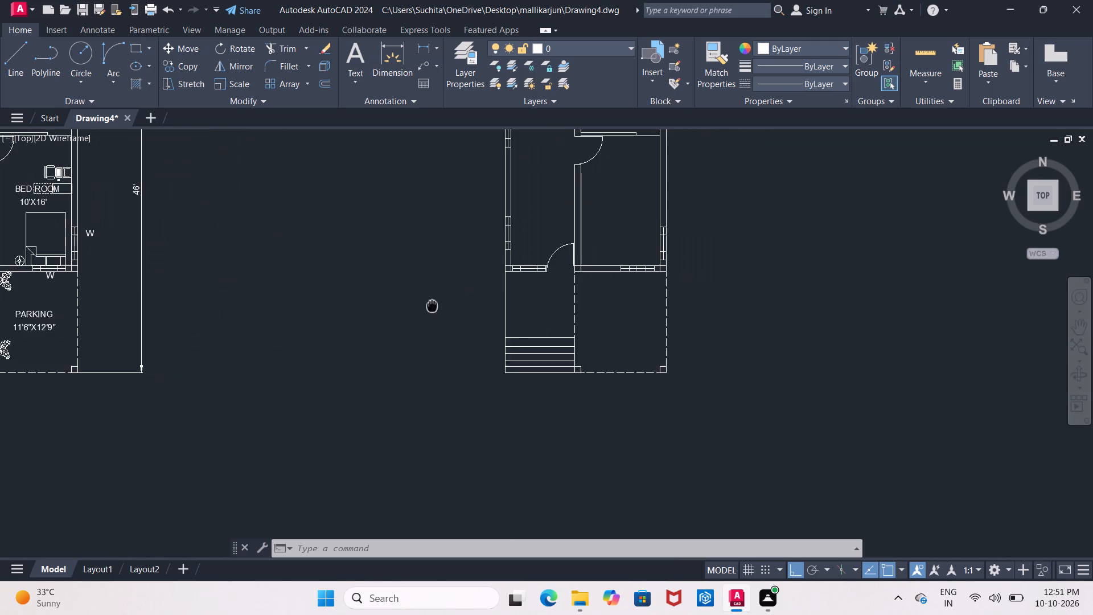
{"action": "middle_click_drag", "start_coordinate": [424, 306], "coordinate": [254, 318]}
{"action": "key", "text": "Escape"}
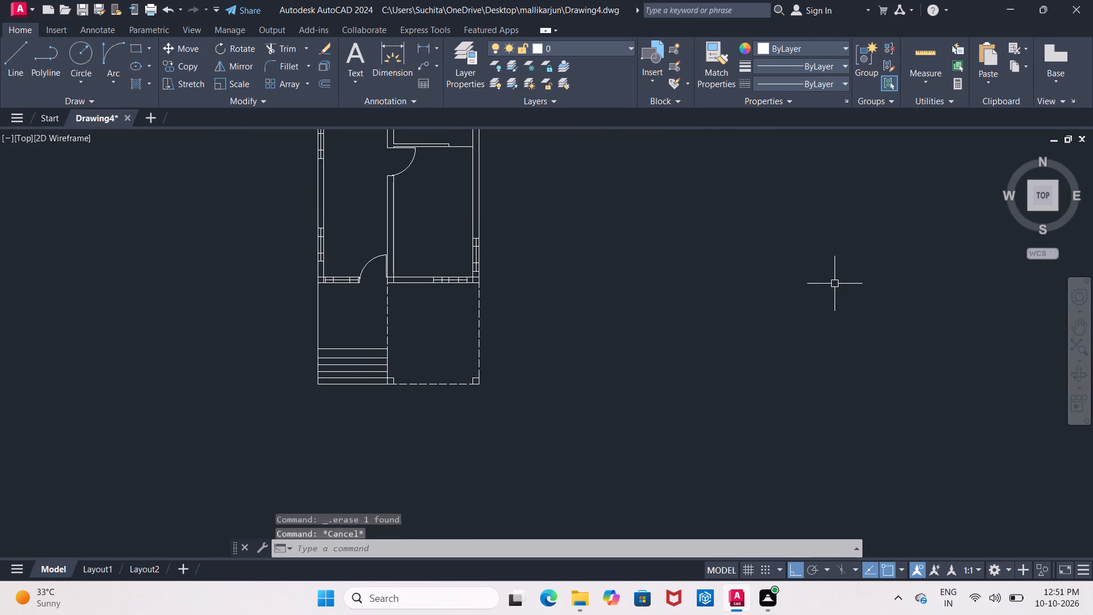
In the unfurnished plan, extend the inner line of the hall's outer wall down through the sitout and steps to the front edge.
{"action": "type", "text": "EX"}
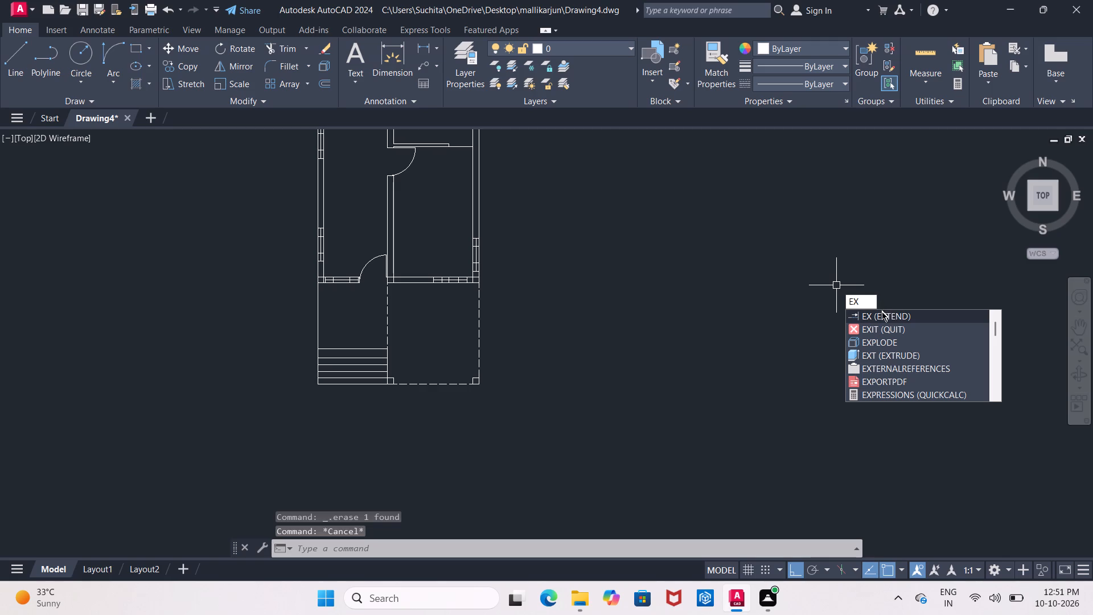
{"action": "left_click", "coordinate": [882, 312]}
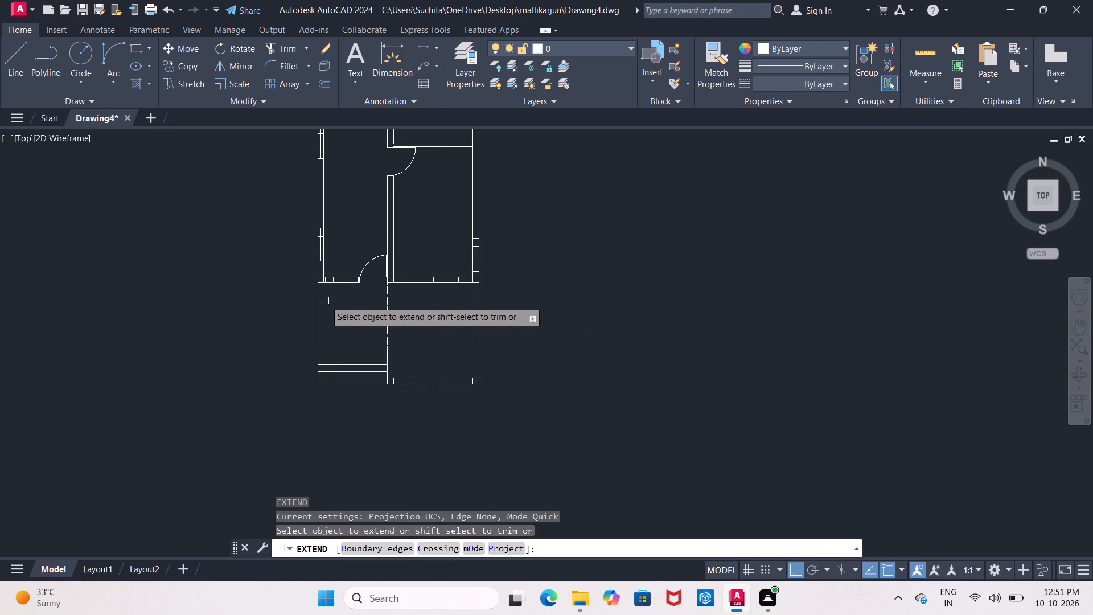
{"action": "scroll", "coordinate": [342, 250], "scroll_direction": "up", "scroll_amount": 1}
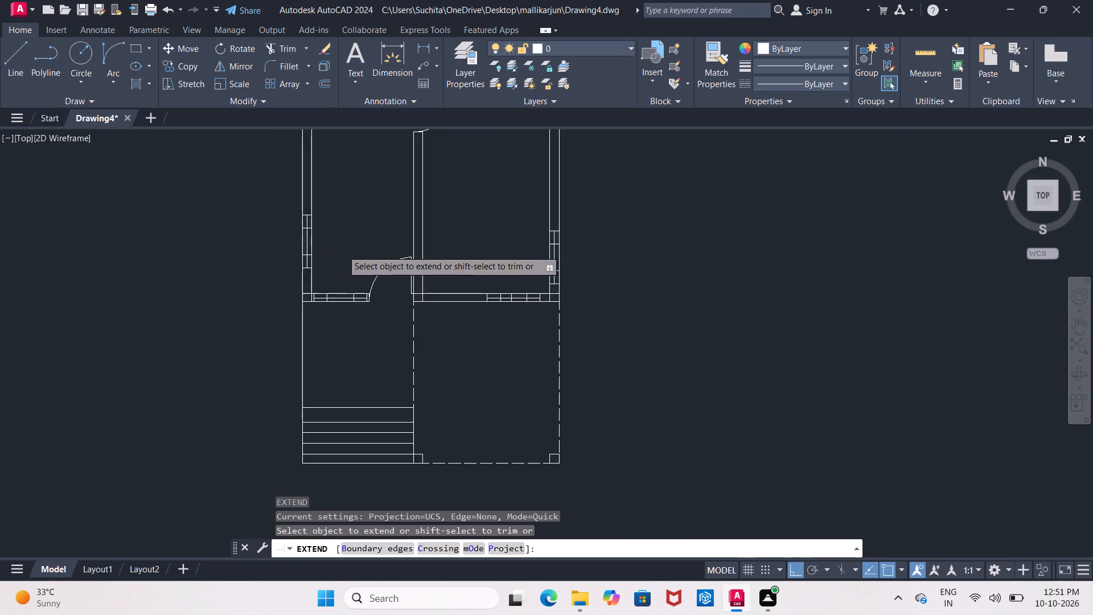
{"action": "scroll", "coordinate": [342, 250], "scroll_direction": "up", "scroll_amount": 2}
{"action": "middle_click_drag", "start_coordinate": [342, 250], "coordinate": [354, 191]}
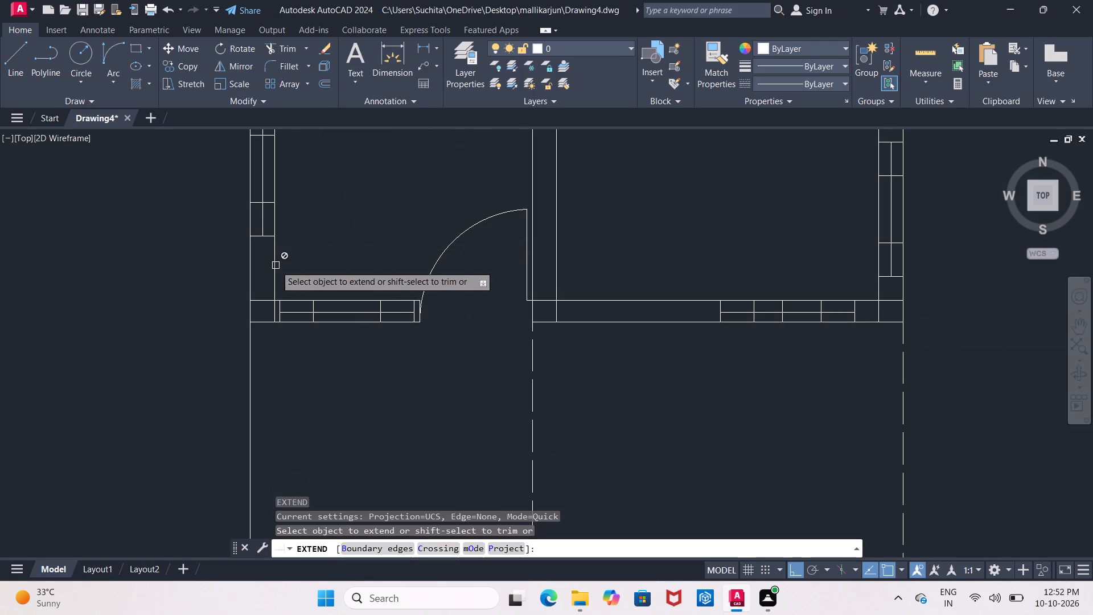
{"action": "scroll", "coordinate": [271, 311], "scroll_direction": "up", "scroll_amount": 2}
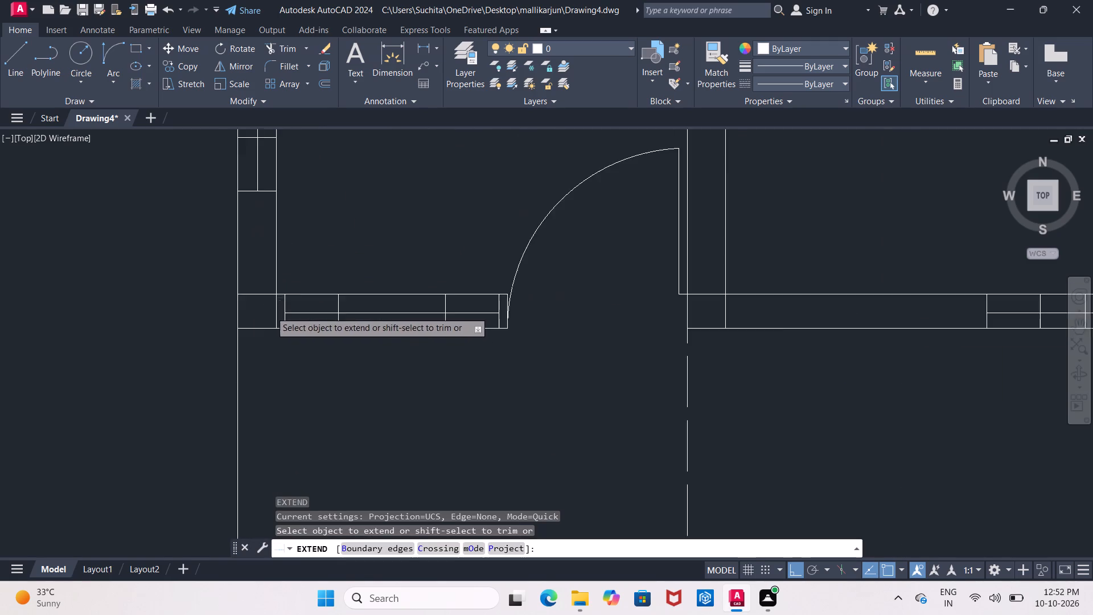
{"action": "left_click", "coordinate": [278, 316]}
{"action": "left_click", "coordinate": [278, 317]}
{"action": "left_click", "coordinate": [278, 330]}
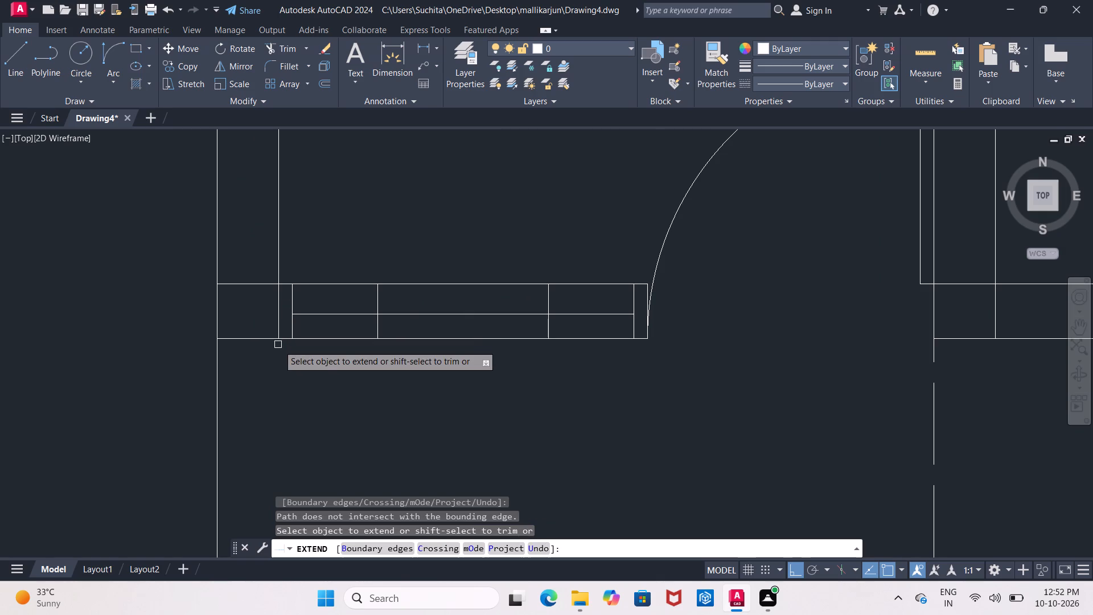
{"action": "scroll", "coordinate": [280, 346], "scroll_direction": "down", "scroll_amount": 6}
{"action": "scroll", "coordinate": [286, 372], "scroll_direction": "up", "scroll_amount": 4}
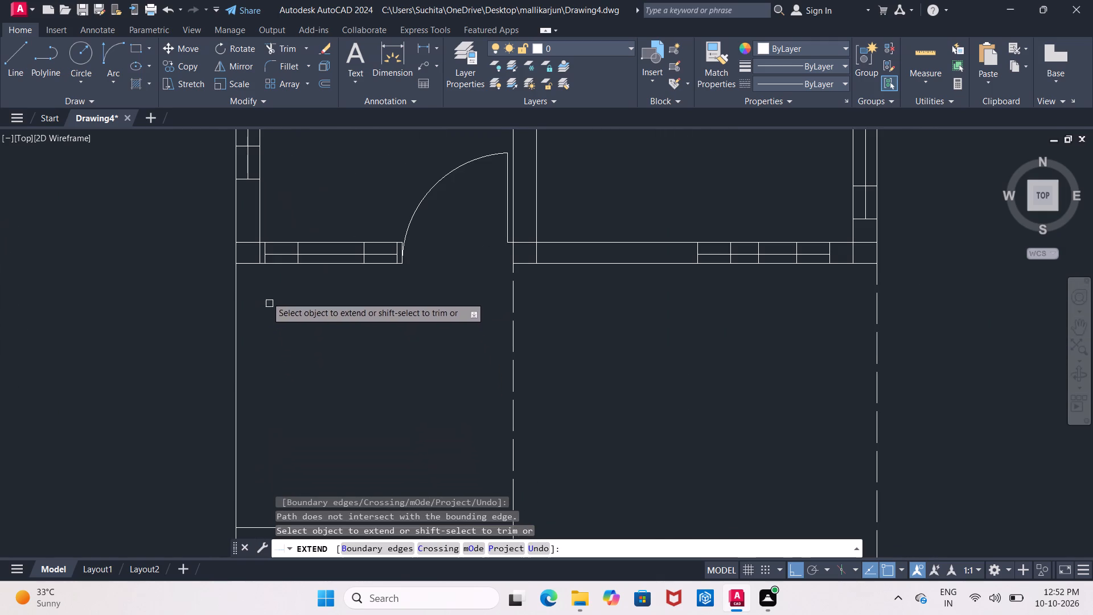
{"action": "left_click", "coordinate": [259, 261]}
{"action": "scroll", "coordinate": [283, 323], "scroll_direction": "down", "scroll_amount": 1}
{"action": "middle_click_drag", "start_coordinate": [283, 325], "coordinate": [275, 203]}
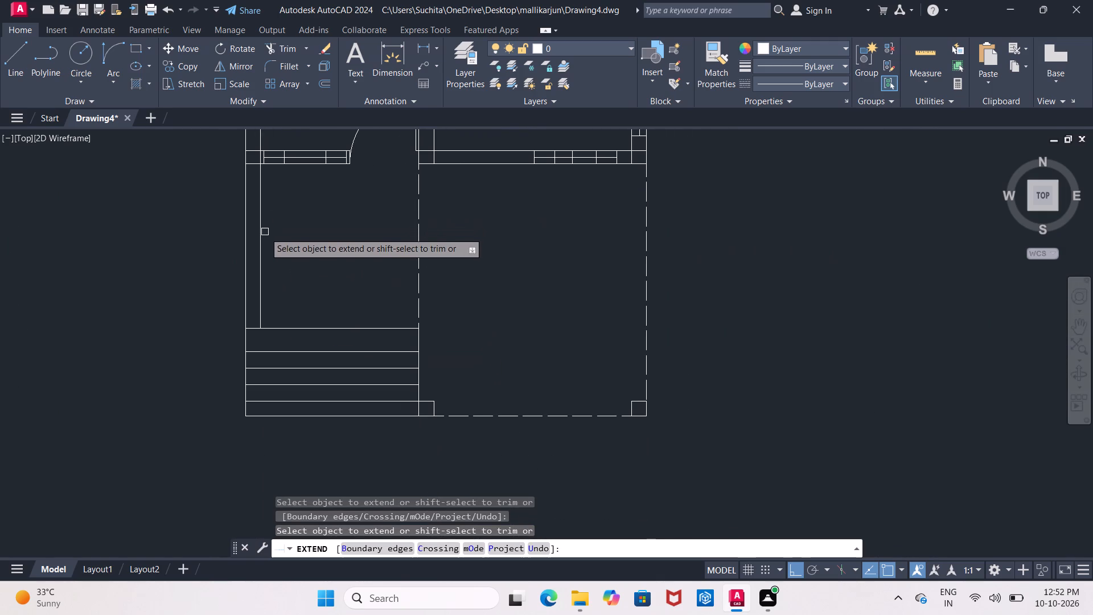
{"action": "left_click", "coordinate": [259, 318]}
{"action": "left_click", "coordinate": [260, 323]}
{"action": "left_click", "coordinate": [261, 336]}
{"action": "left_click", "coordinate": [260, 347]}
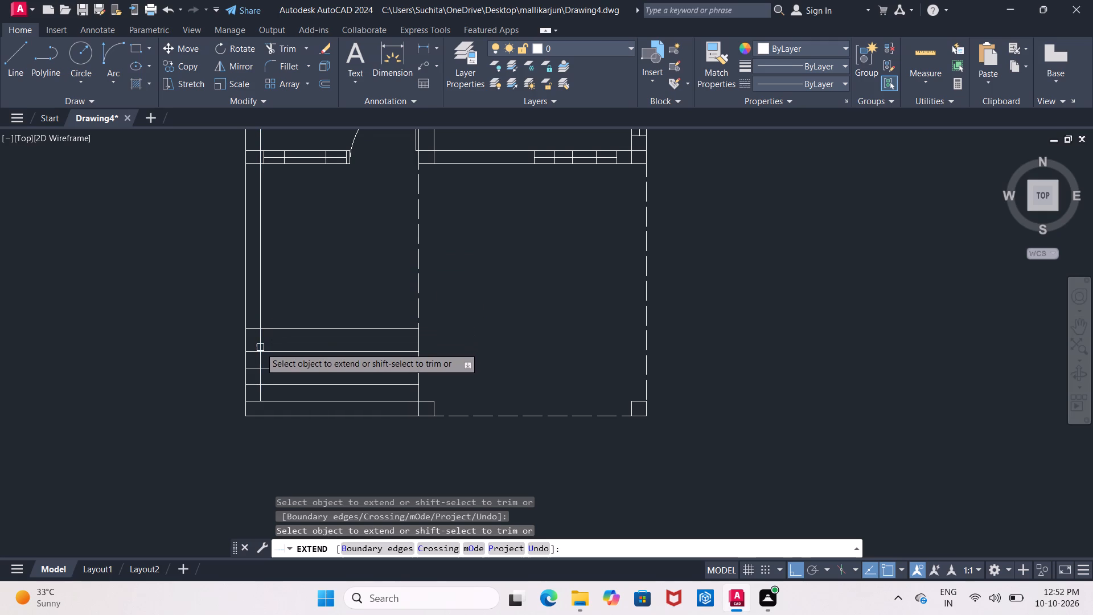
{"action": "left_click", "coordinate": [264, 359]}
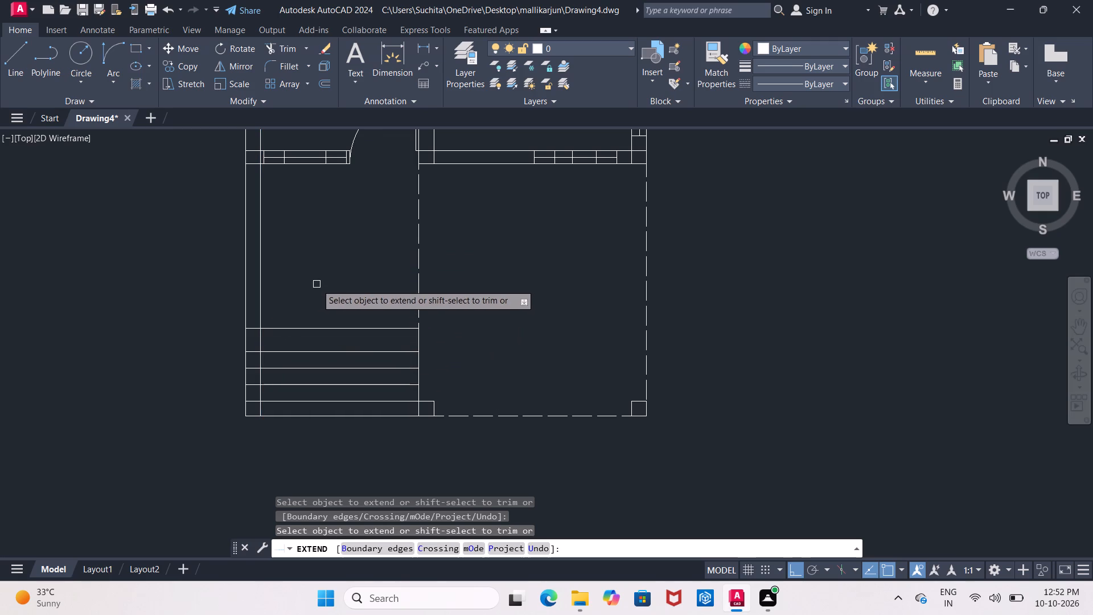
{"action": "key", "text": "Escape"}
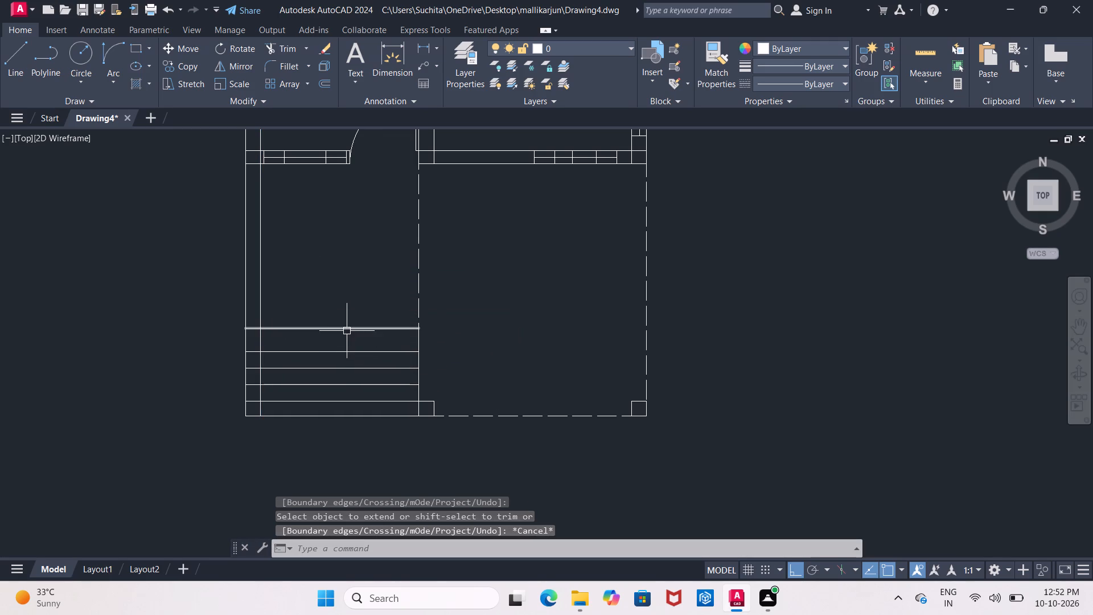
Erase the four upper step lines in the sitout of the unfurnished plan, keeping the line nearest the front edge.
{"action": "left_click", "coordinate": [347, 331]}
{"action": "left_click", "coordinate": [354, 367]}
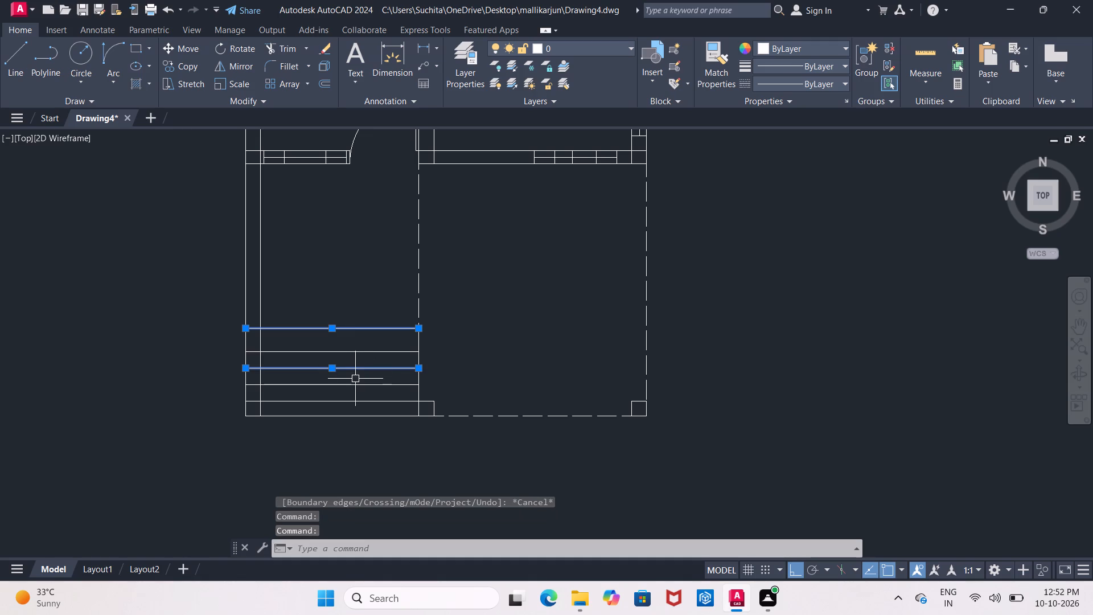
{"action": "left_click", "coordinate": [355, 380]}
{"action": "double_click", "coordinate": [355, 383]}
{"action": "left_click", "coordinate": [355, 384]}
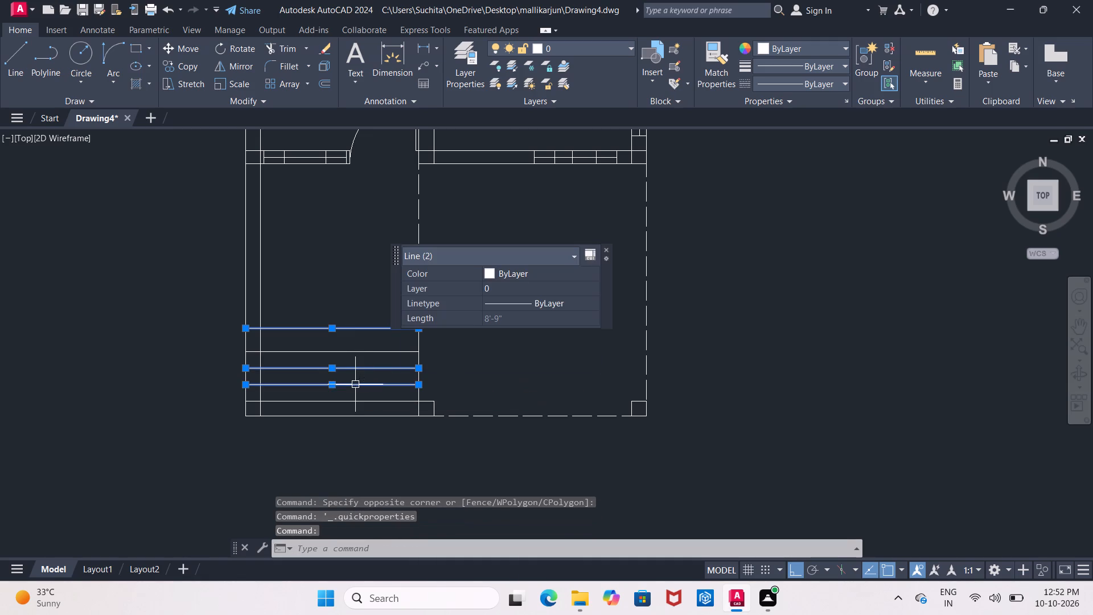
{"action": "key", "text": "Delete"}
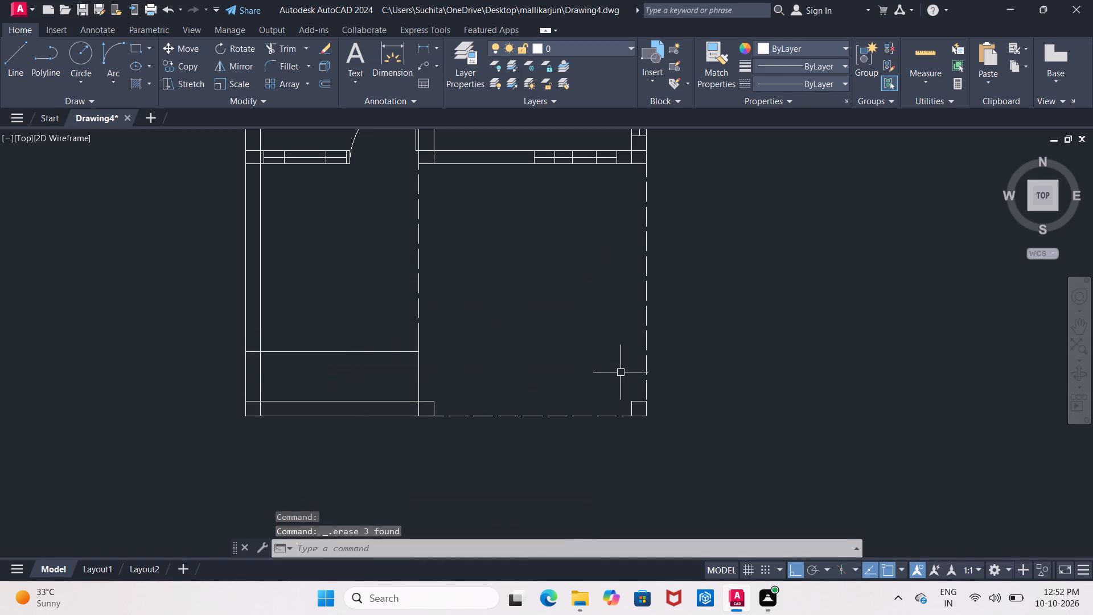
{"action": "left_click", "coordinate": [352, 350]}
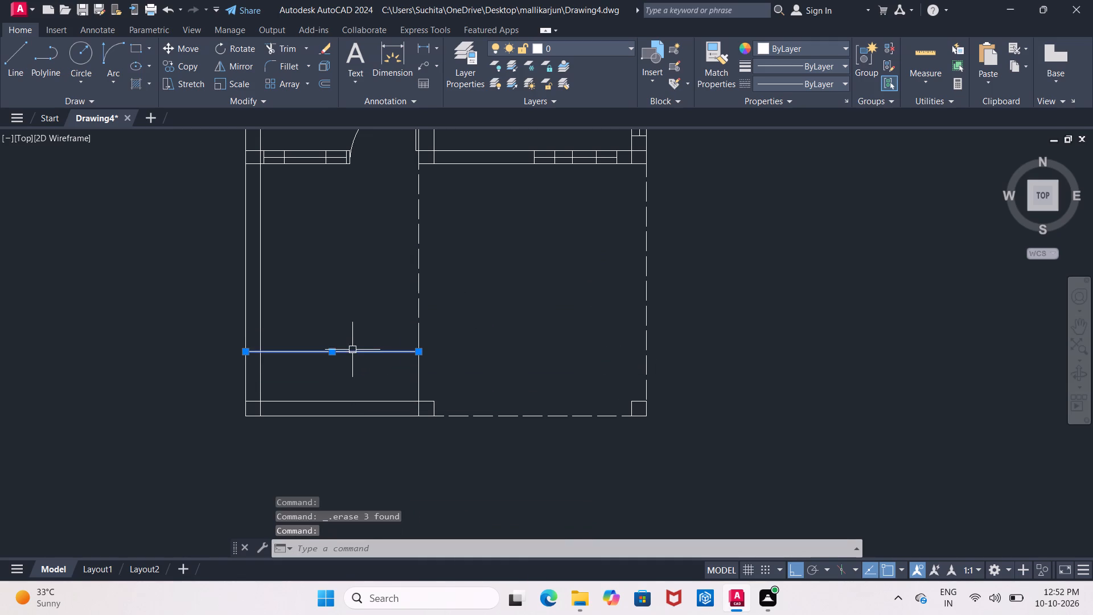
{"action": "key", "text": "Delete"}
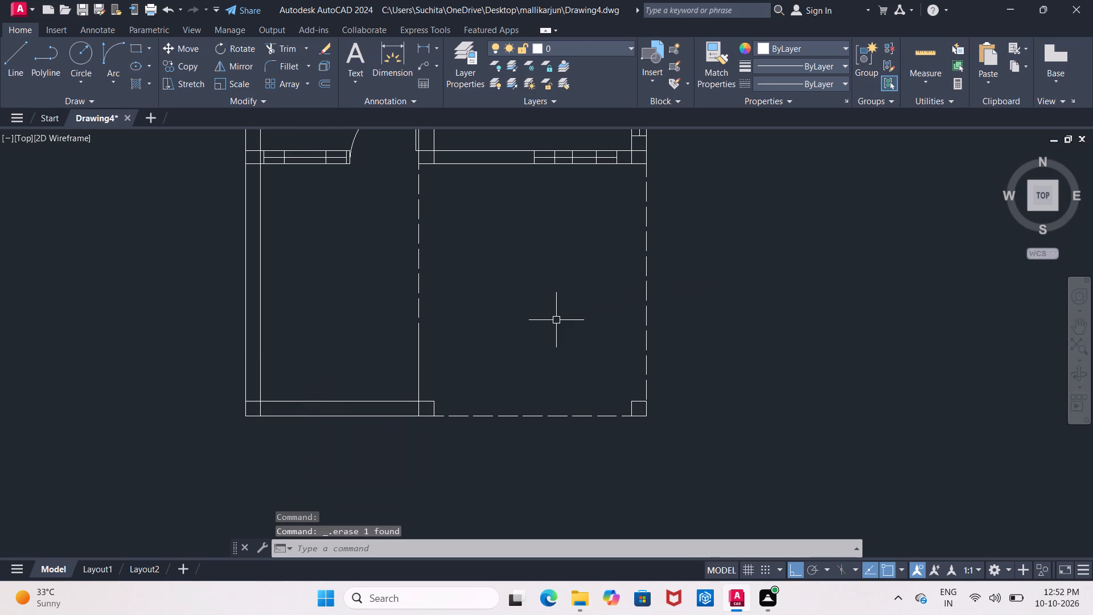
{"action": "key", "text": "Escape"}
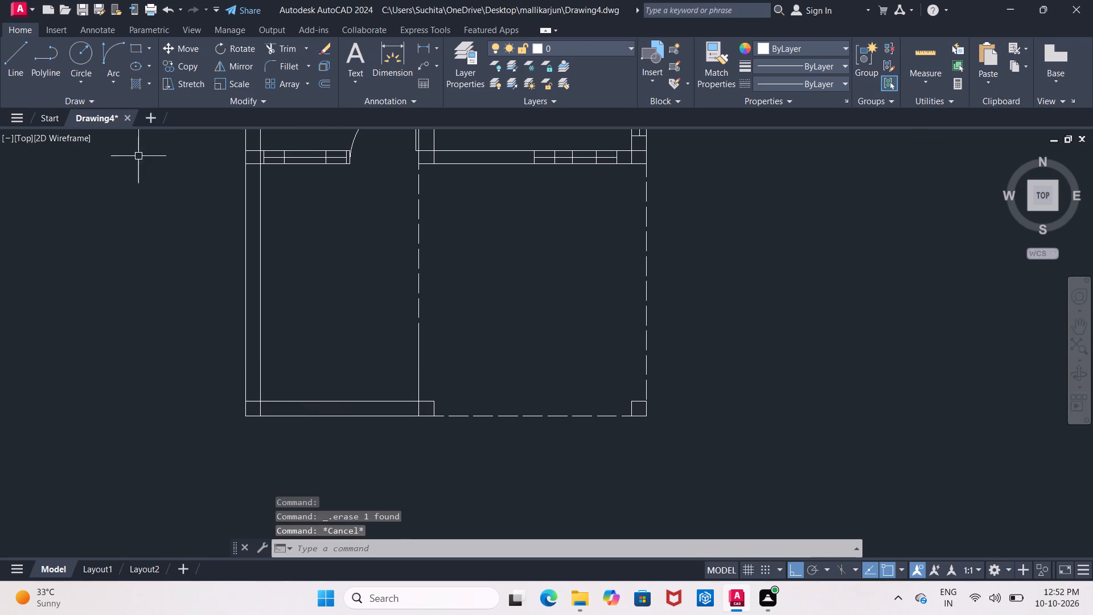
Extend the remaining horizontal line near the front edge across the parking area to the plan's outer side.
{"action": "type", "text": "EX"}
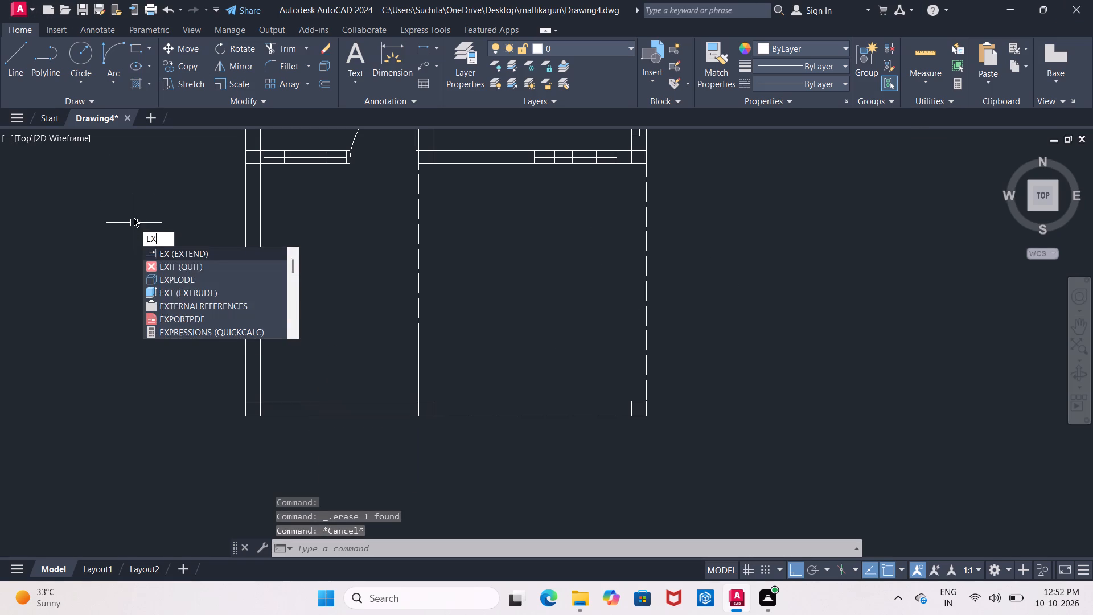
{"action": "key", "text": "Return"}
{"action": "left_click", "coordinate": [391, 403]}
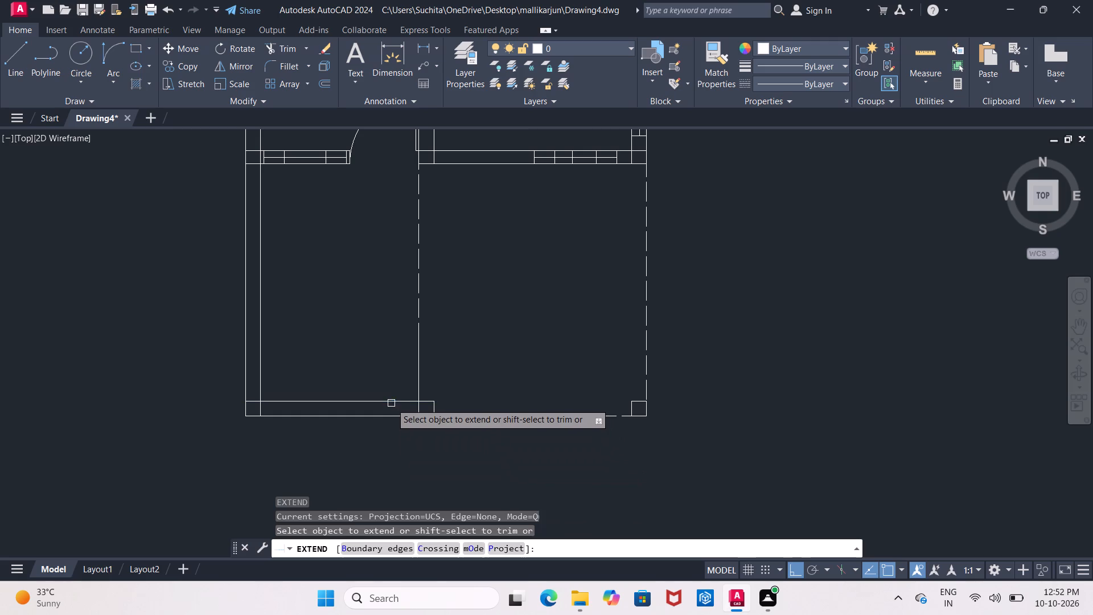
{"action": "left_click", "coordinate": [400, 401]}
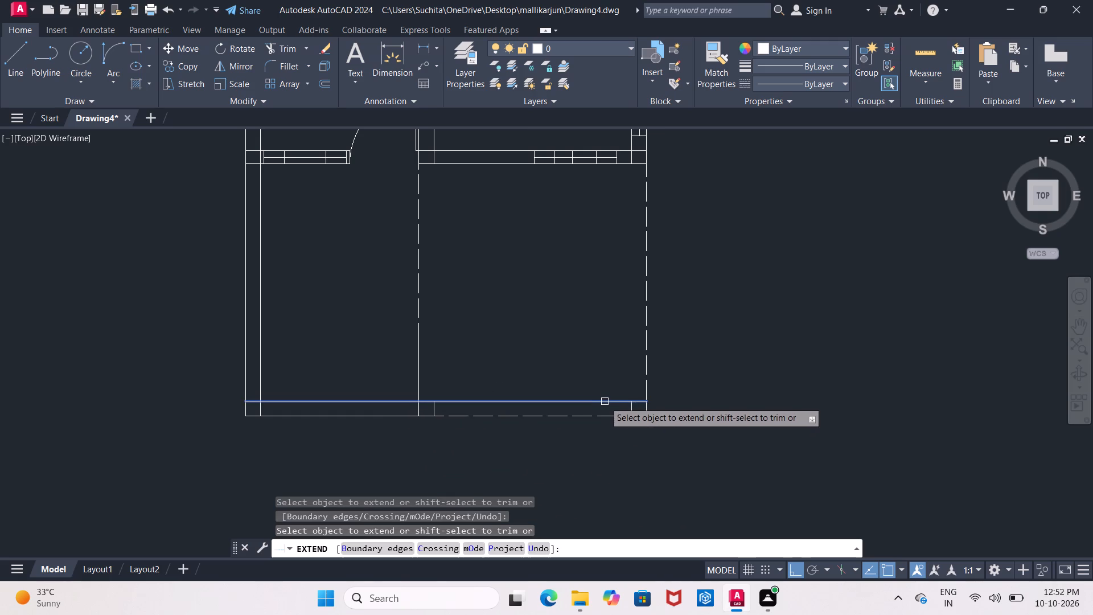
{"action": "left_click", "coordinate": [605, 401]}
{"action": "middle_click_drag", "start_coordinate": [611, 349], "coordinate": [565, 396]}
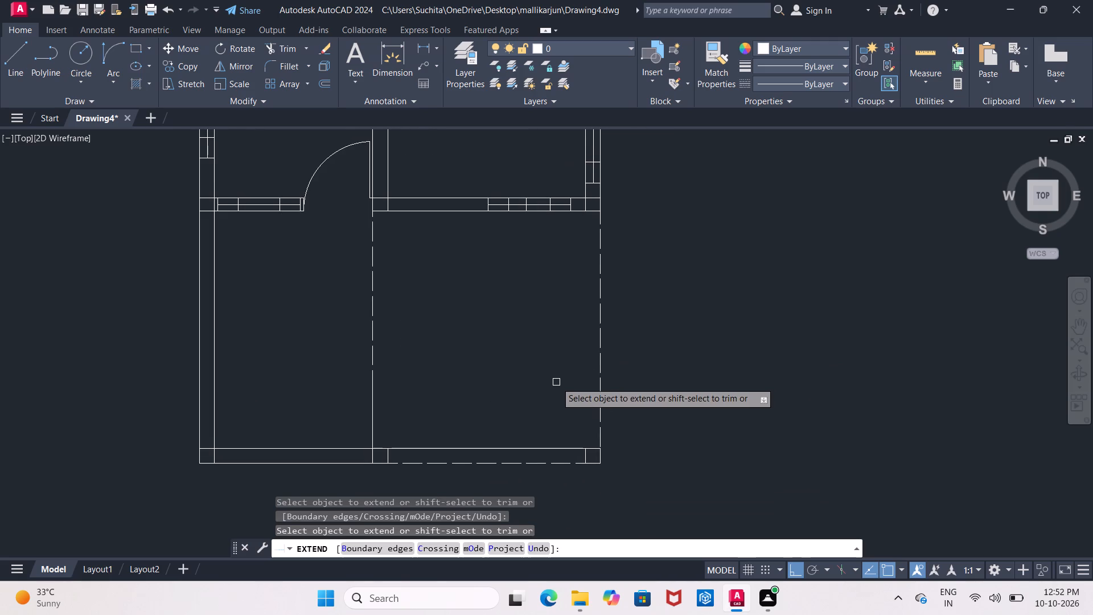
{"action": "key", "text": "Escape"}
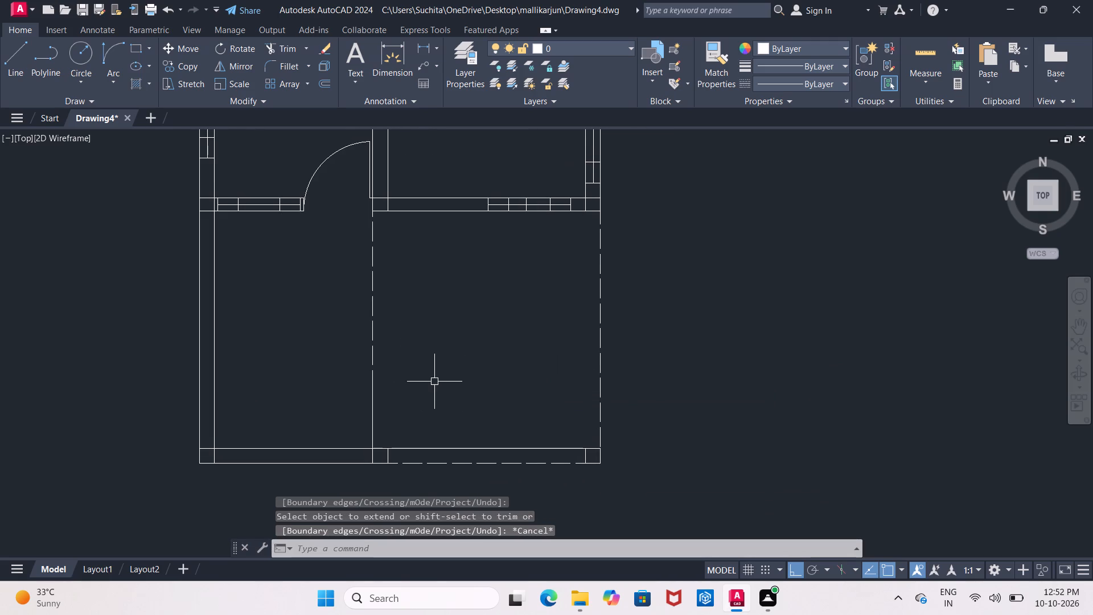
Extend the short solid line between the sitout and the parking up to the house's front wall.
{"action": "key", "text": "e"}
{"action": "key", "text": "x"}
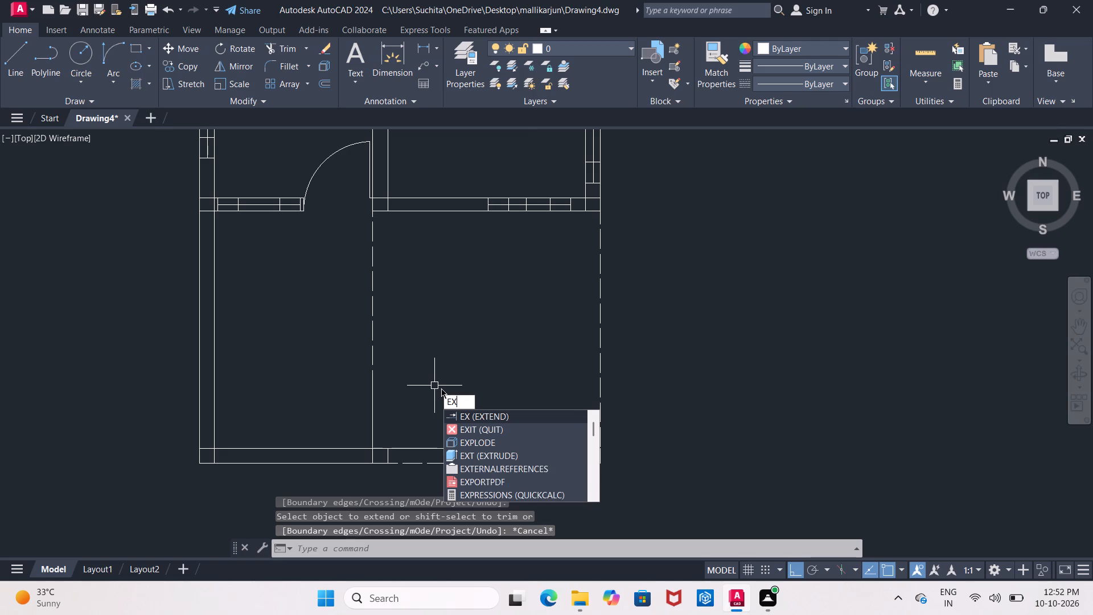
{"action": "key", "text": "Return"}
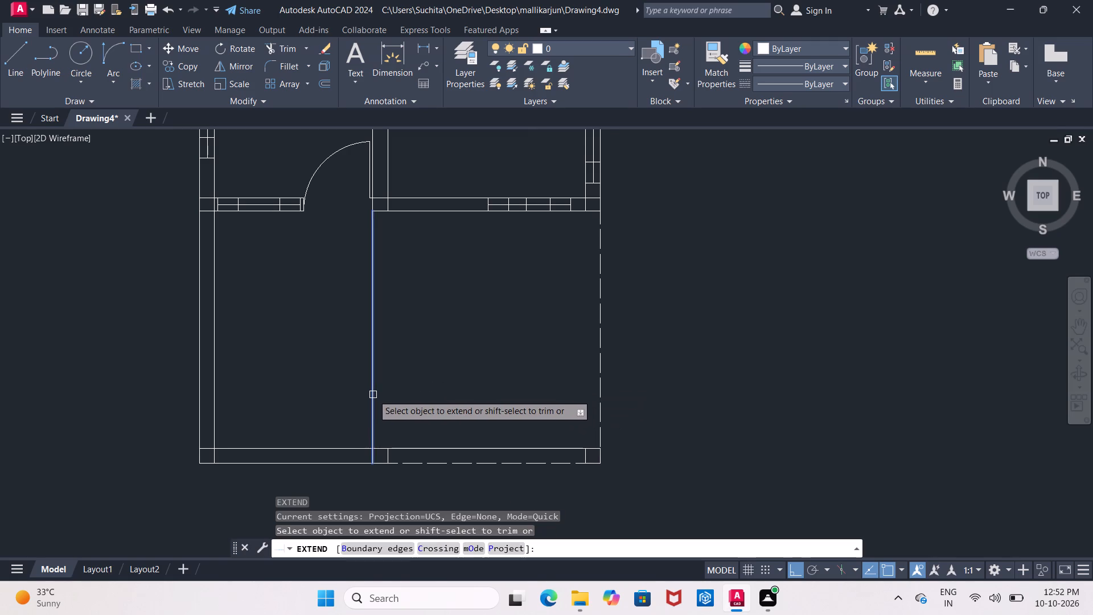
{"action": "left_click", "coordinate": [373, 395]}
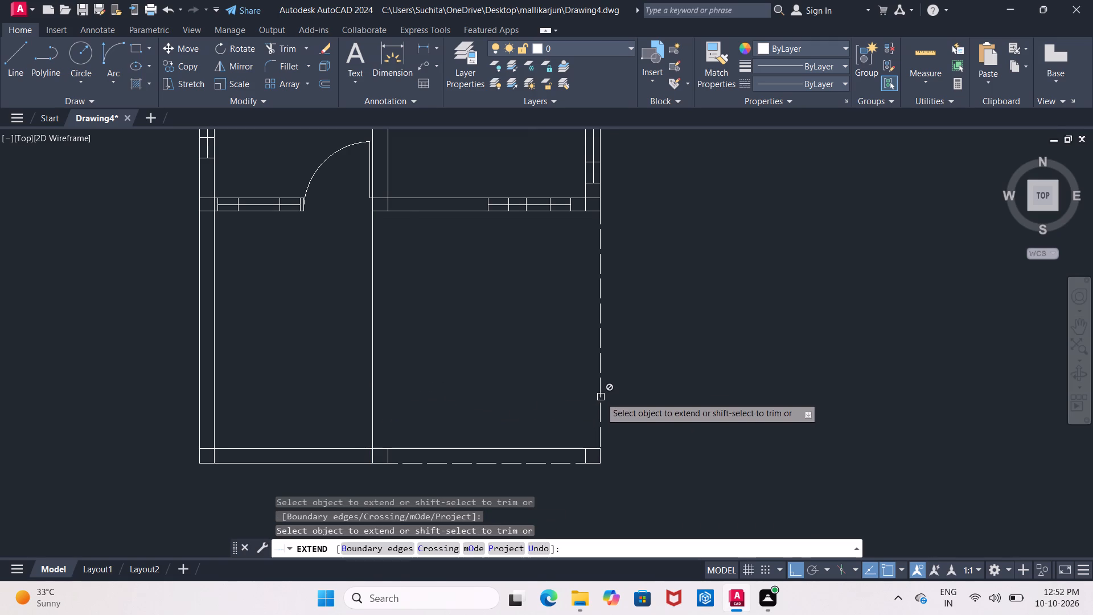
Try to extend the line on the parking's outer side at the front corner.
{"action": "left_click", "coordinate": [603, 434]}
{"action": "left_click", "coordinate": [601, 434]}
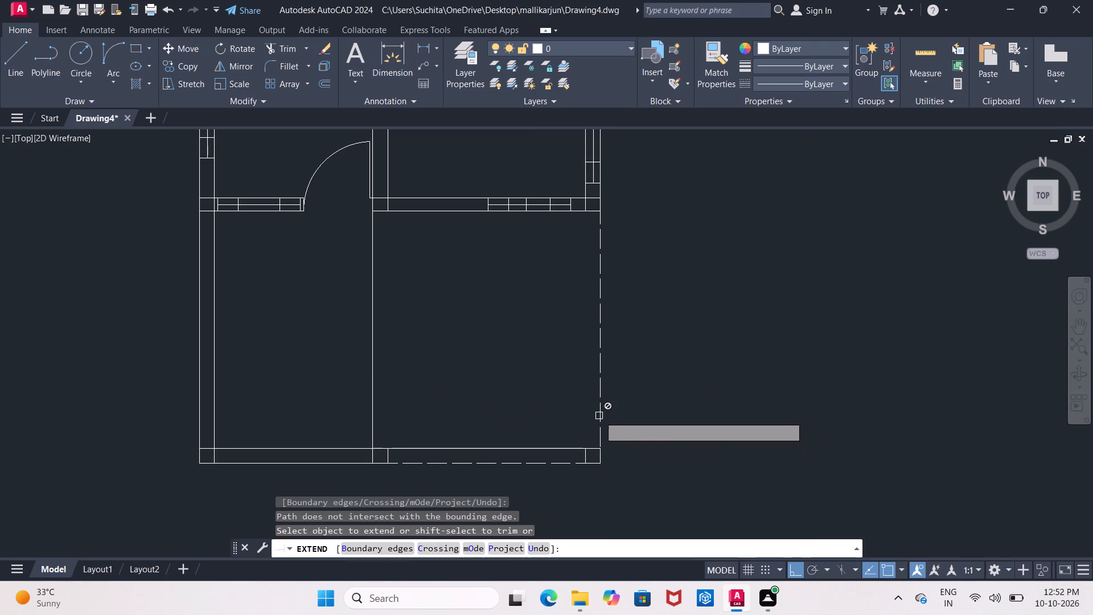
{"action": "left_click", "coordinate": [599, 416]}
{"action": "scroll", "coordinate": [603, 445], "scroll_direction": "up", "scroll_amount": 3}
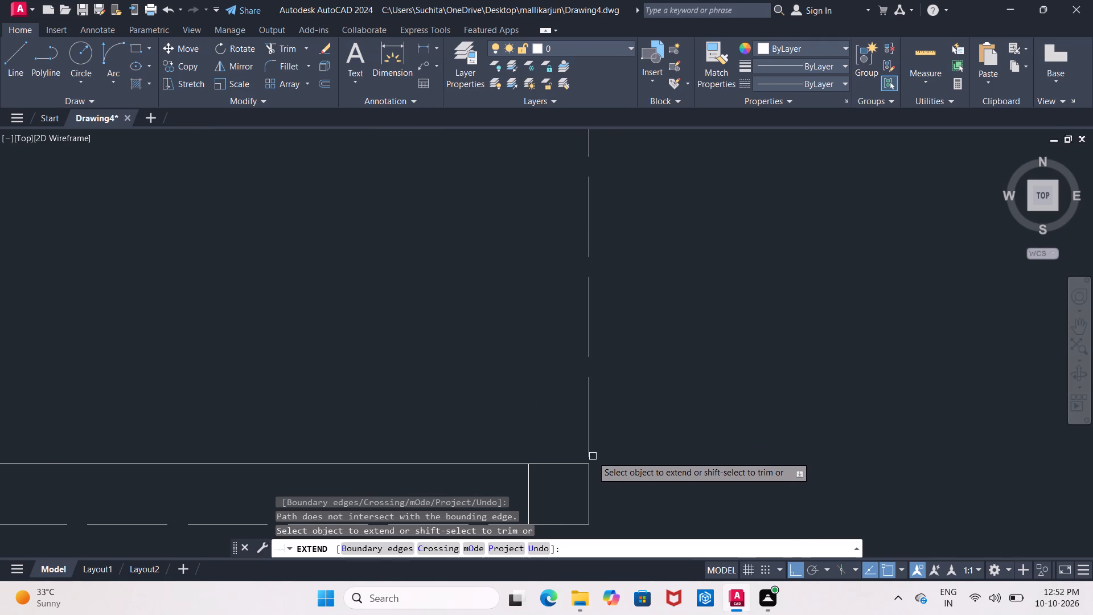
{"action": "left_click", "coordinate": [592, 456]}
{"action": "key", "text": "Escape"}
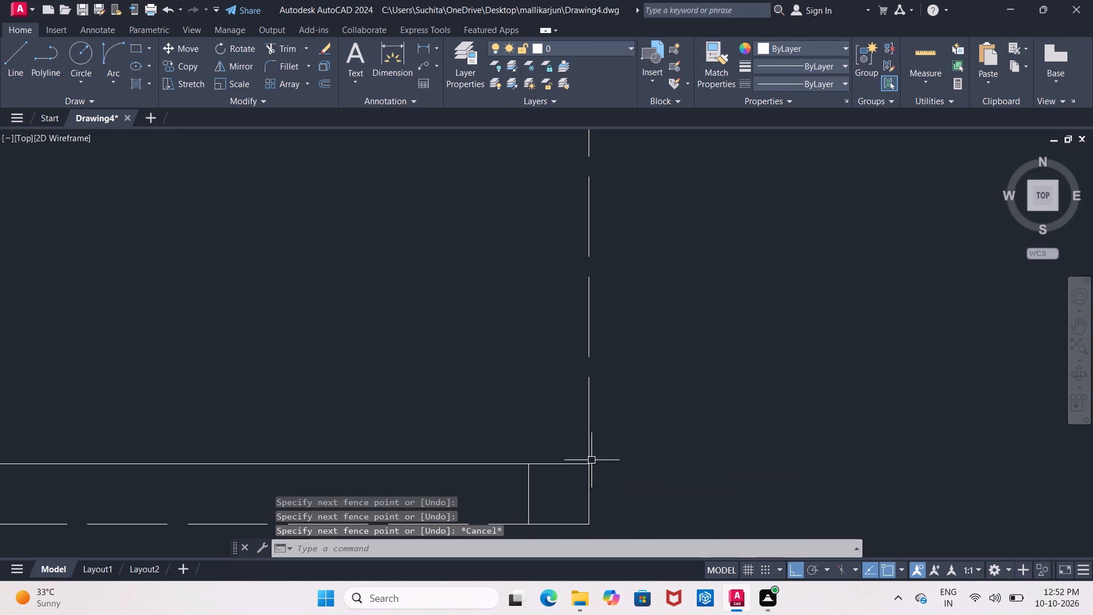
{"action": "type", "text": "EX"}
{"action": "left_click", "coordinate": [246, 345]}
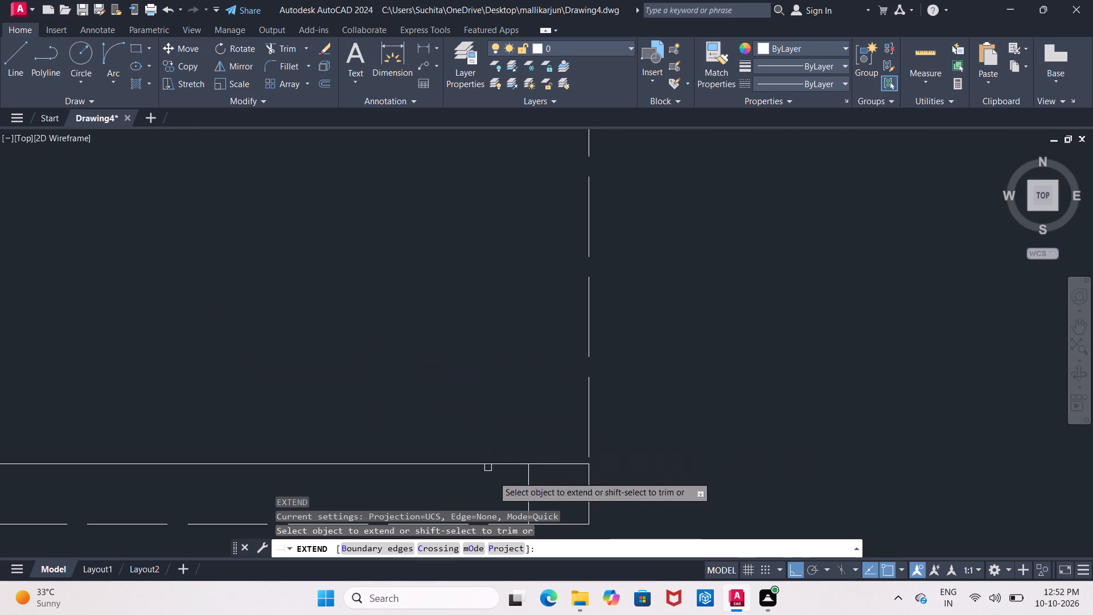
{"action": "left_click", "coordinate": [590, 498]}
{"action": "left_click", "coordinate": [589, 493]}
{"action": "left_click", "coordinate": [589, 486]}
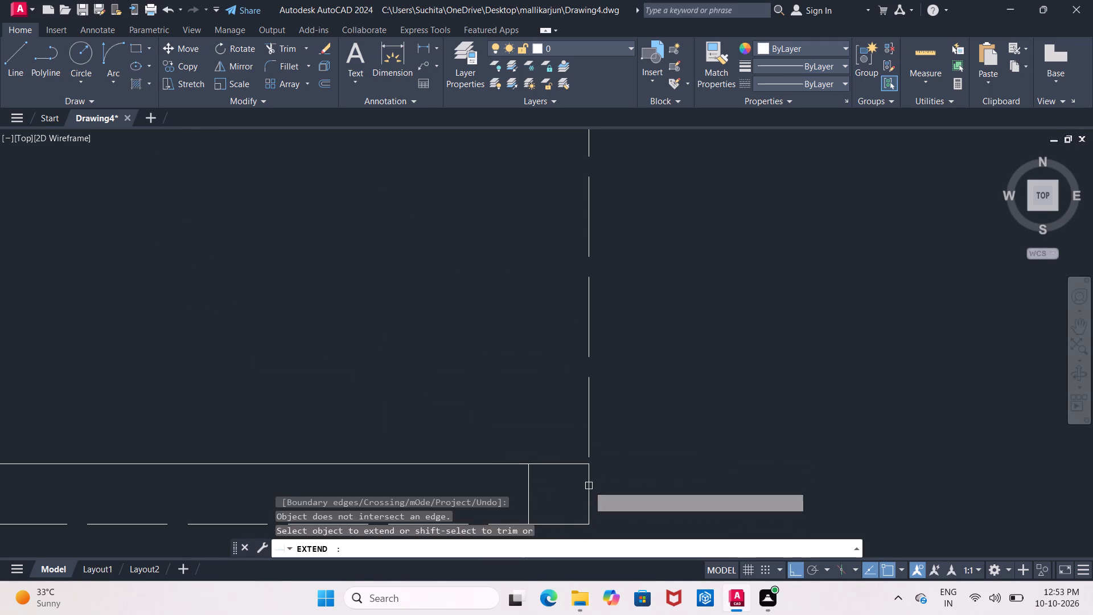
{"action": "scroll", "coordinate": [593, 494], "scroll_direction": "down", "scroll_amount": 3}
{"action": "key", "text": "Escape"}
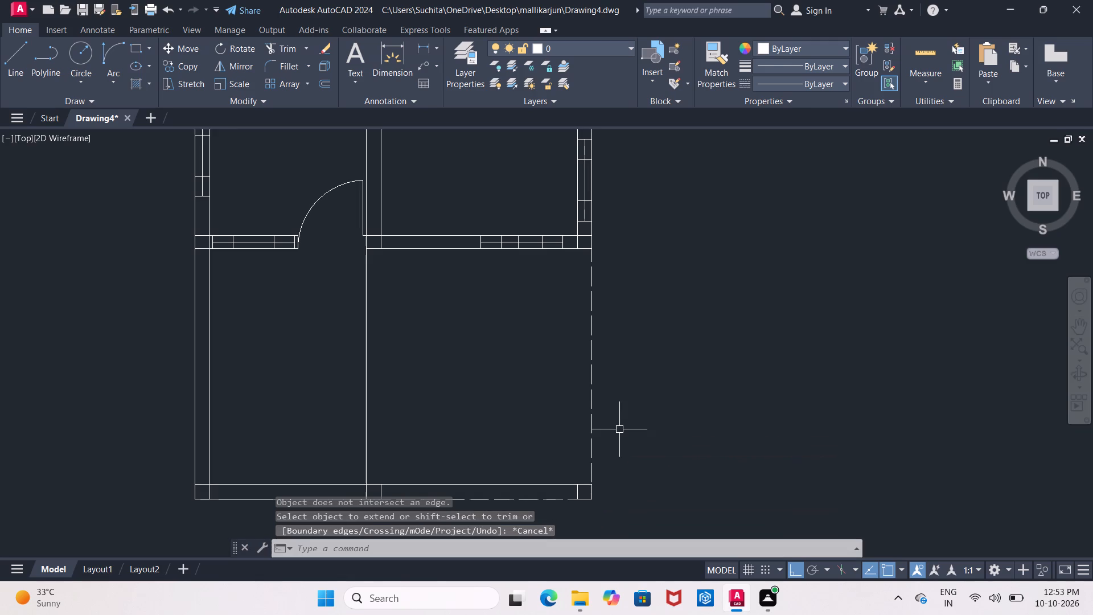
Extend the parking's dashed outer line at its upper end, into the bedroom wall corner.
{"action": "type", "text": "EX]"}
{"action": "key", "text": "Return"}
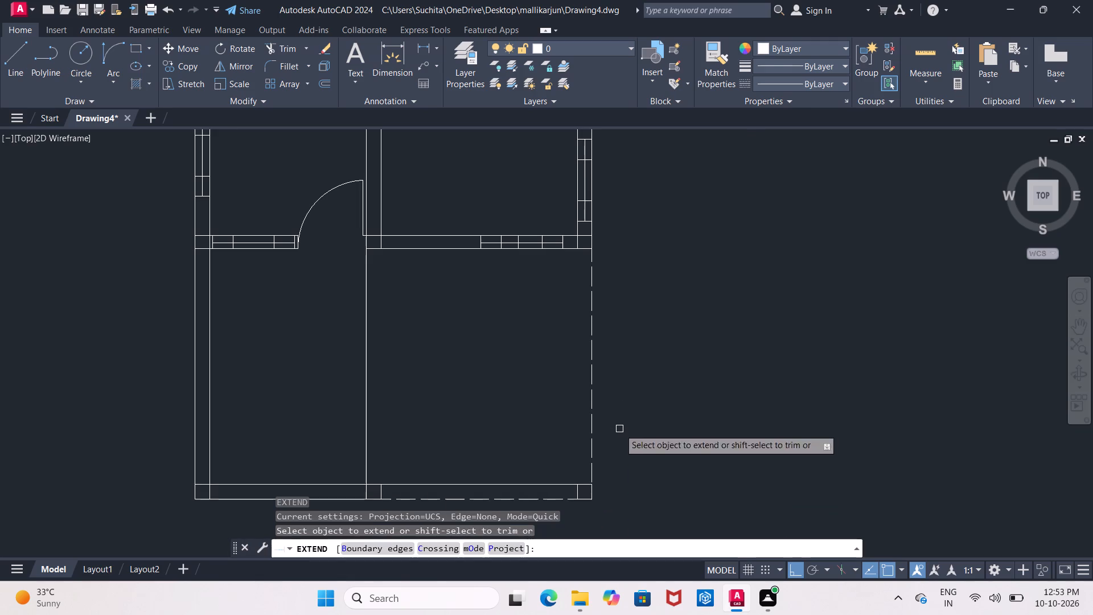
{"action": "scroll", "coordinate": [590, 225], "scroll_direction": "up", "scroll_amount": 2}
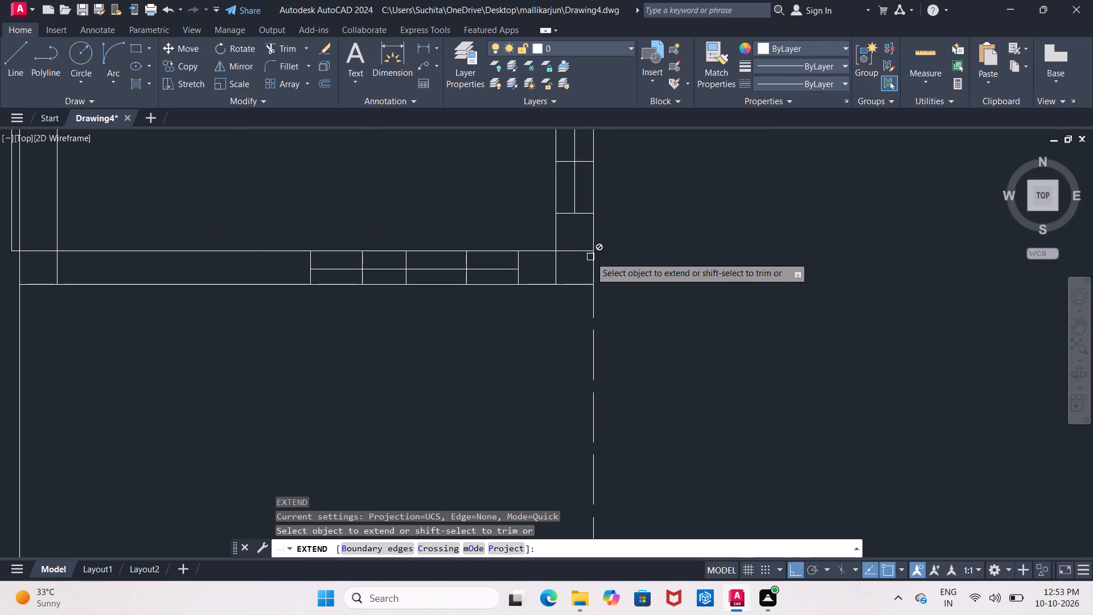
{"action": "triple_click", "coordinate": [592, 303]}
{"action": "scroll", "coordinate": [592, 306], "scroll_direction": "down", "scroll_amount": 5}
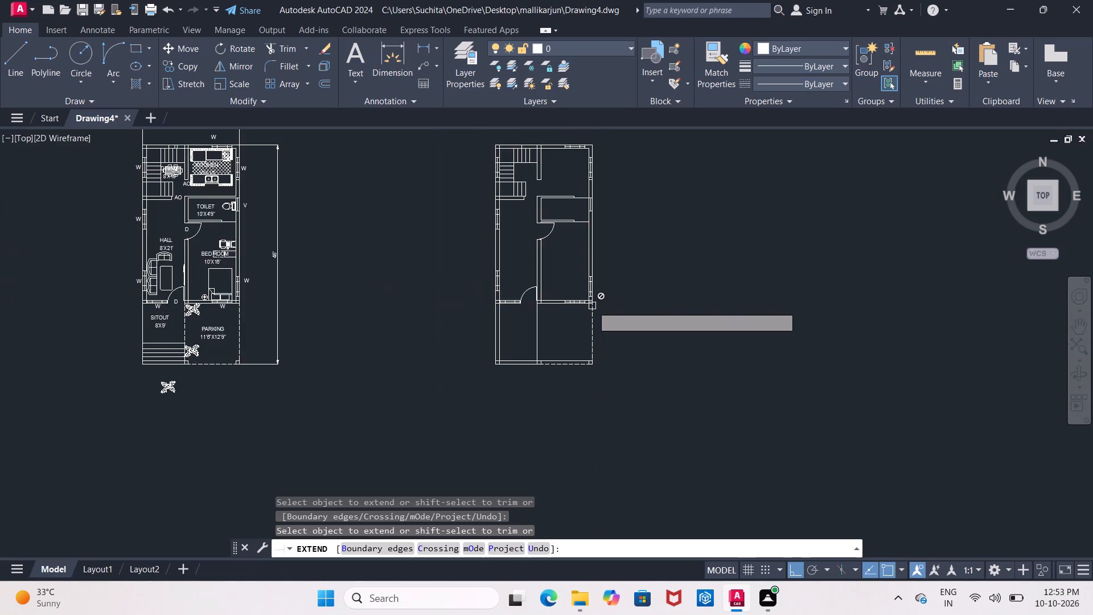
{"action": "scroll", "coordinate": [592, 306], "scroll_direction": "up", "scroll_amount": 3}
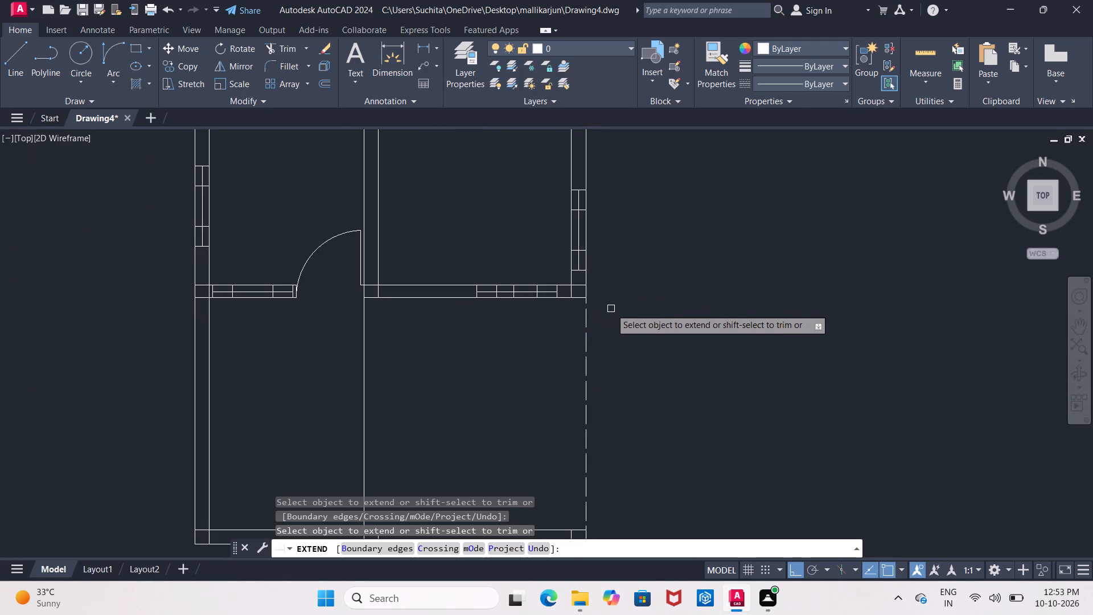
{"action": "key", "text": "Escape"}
Erase the dashed line along the parking's outer side in the unfurnished plan.
{"action": "middle_click_drag", "start_coordinate": [665, 288], "coordinate": [591, 196]}
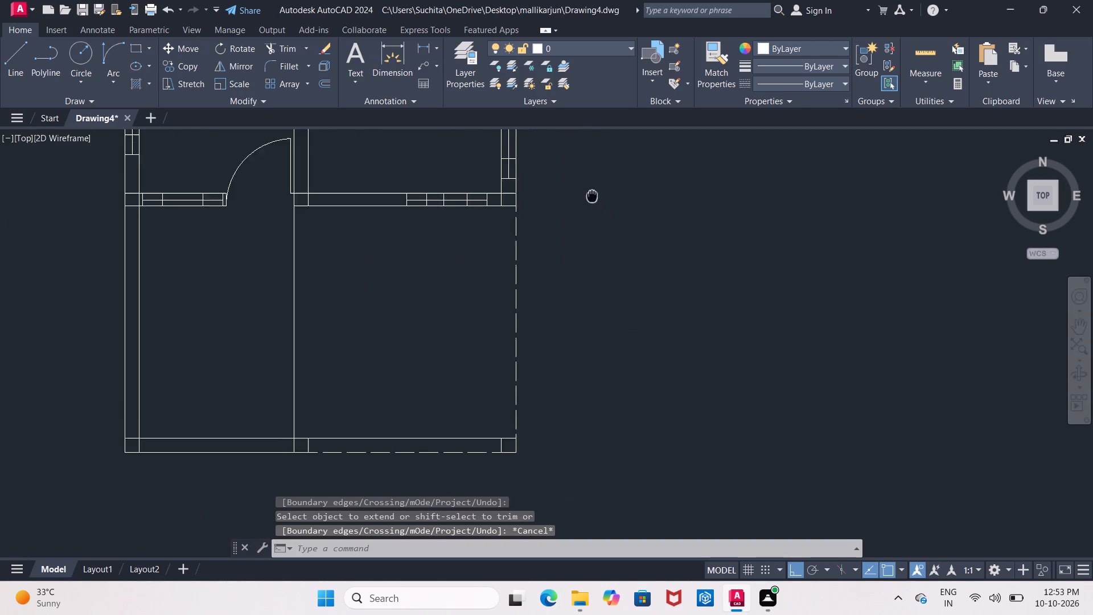
{"action": "middle_click_drag", "start_coordinate": [591, 196], "coordinate": [513, 296]}
{"action": "scroll", "coordinate": [582, 204], "scroll_direction": "down", "scroll_amount": 1}
{"action": "scroll", "coordinate": [504, 259], "scroll_direction": "up", "scroll_amount": 1}
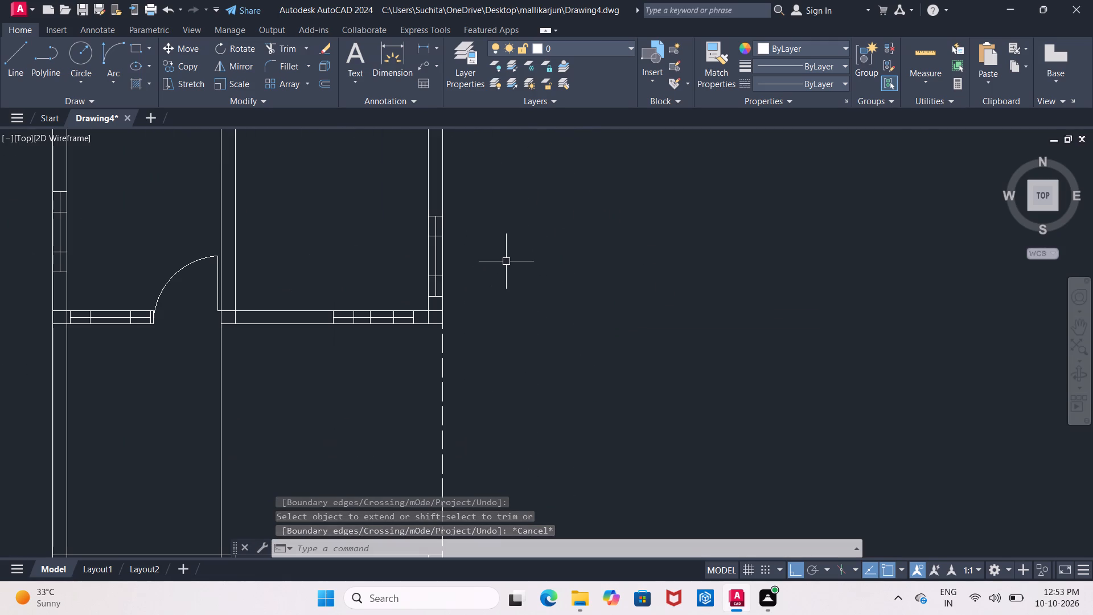
{"action": "left_click", "coordinate": [444, 382]}
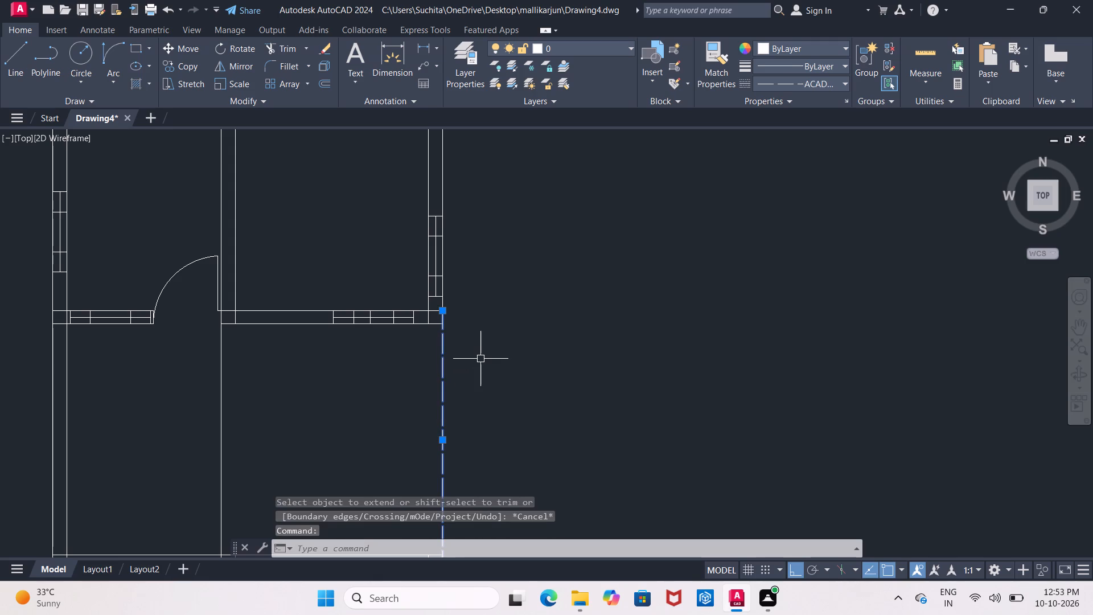
{"action": "key", "text": "Delete"}
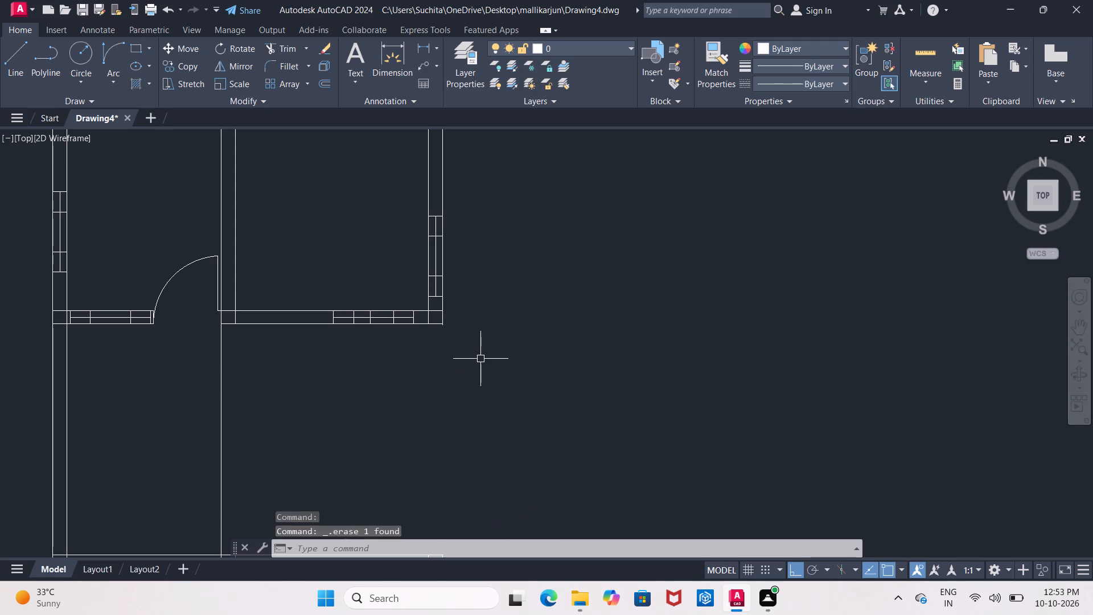
Extend the bedroom's outer wall line from its lower corner down the parking side to the front edge.
{"action": "key", "text": "e"}
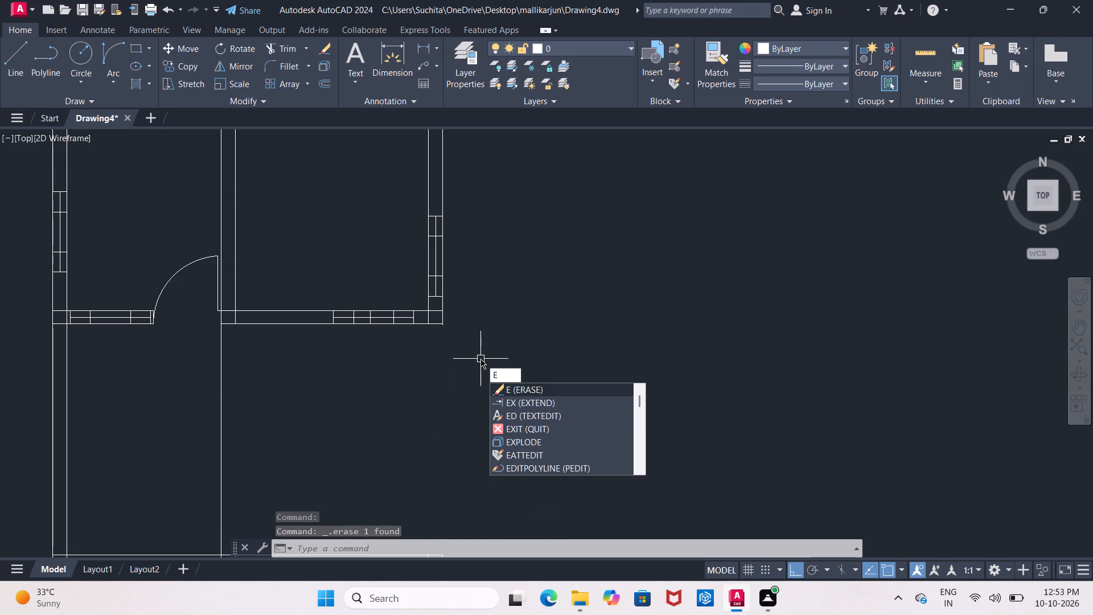
{"action": "key", "text": "x"}
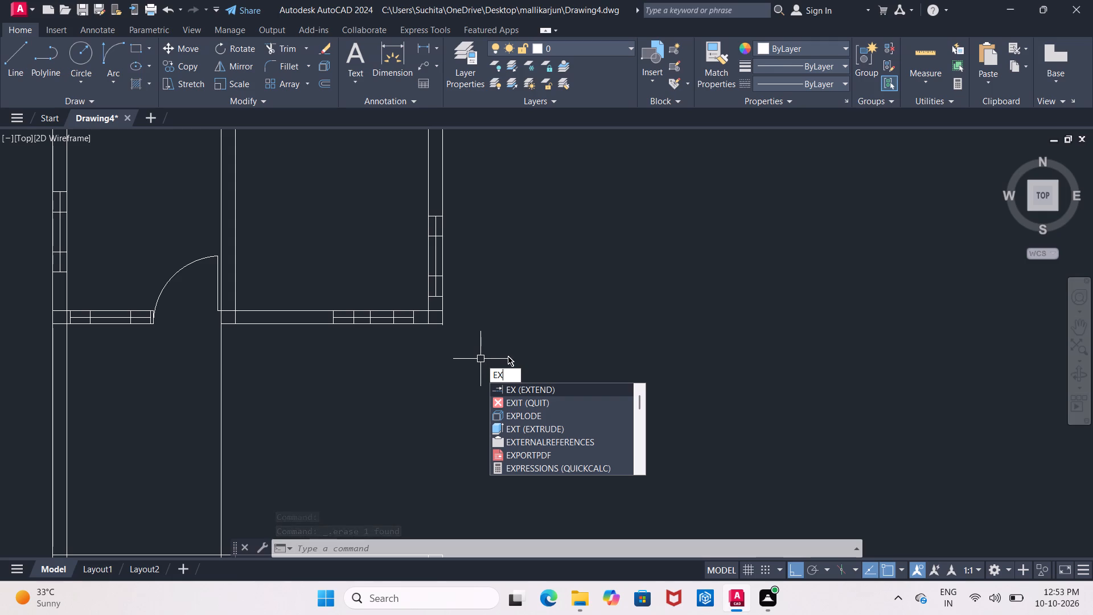
{"action": "left_click", "coordinate": [513, 393]}
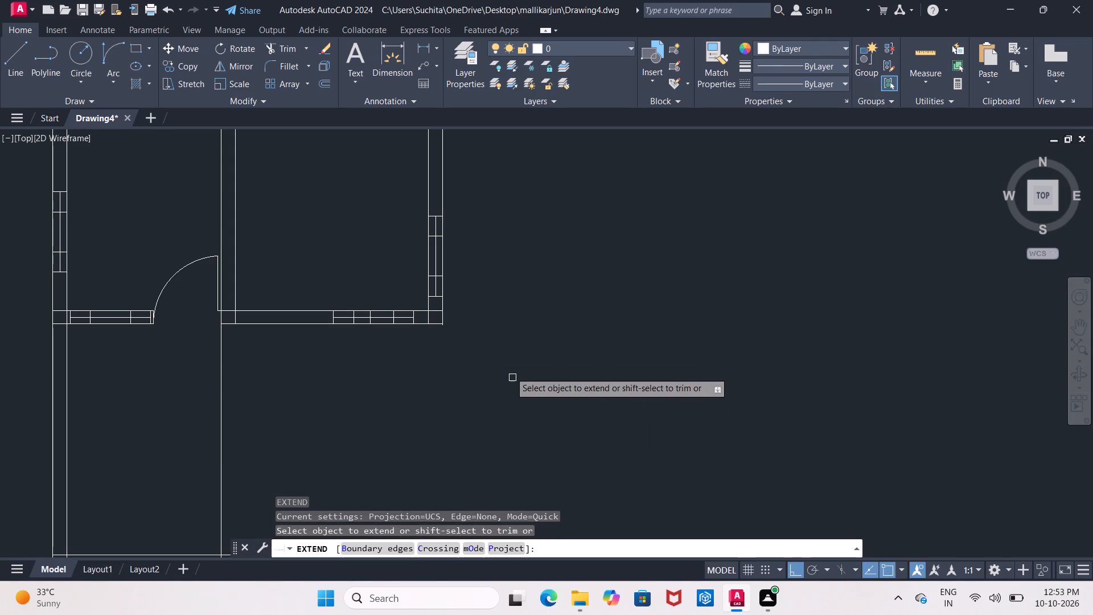
{"action": "scroll", "coordinate": [453, 320], "scroll_direction": "up", "scroll_amount": 4}
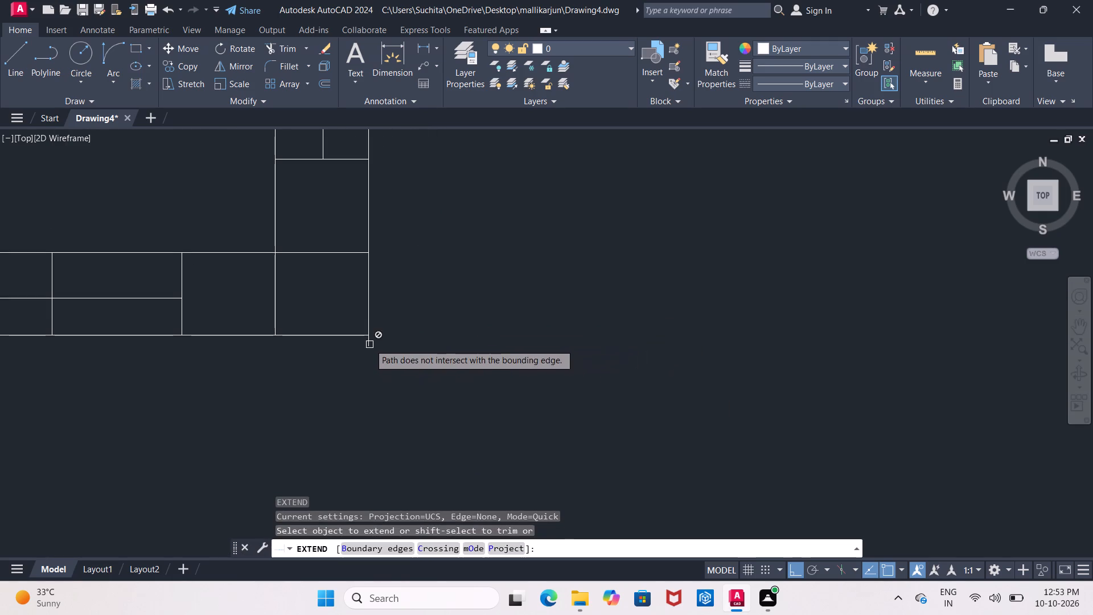
{"action": "left_click", "coordinate": [369, 344]}
{"action": "left_click", "coordinate": [369, 343]}
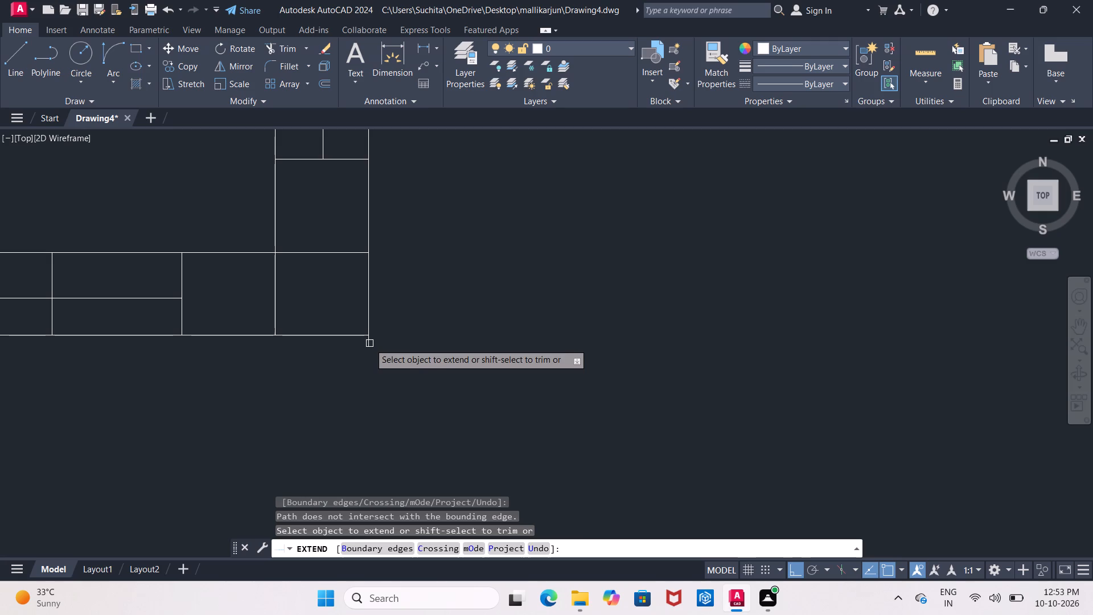
{"action": "left_click", "coordinate": [369, 346]}
{"action": "scroll", "coordinate": [369, 344], "scroll_direction": "down", "scroll_amount": 4}
{"action": "middle_click_drag", "start_coordinate": [383, 378], "coordinate": [371, 280]}
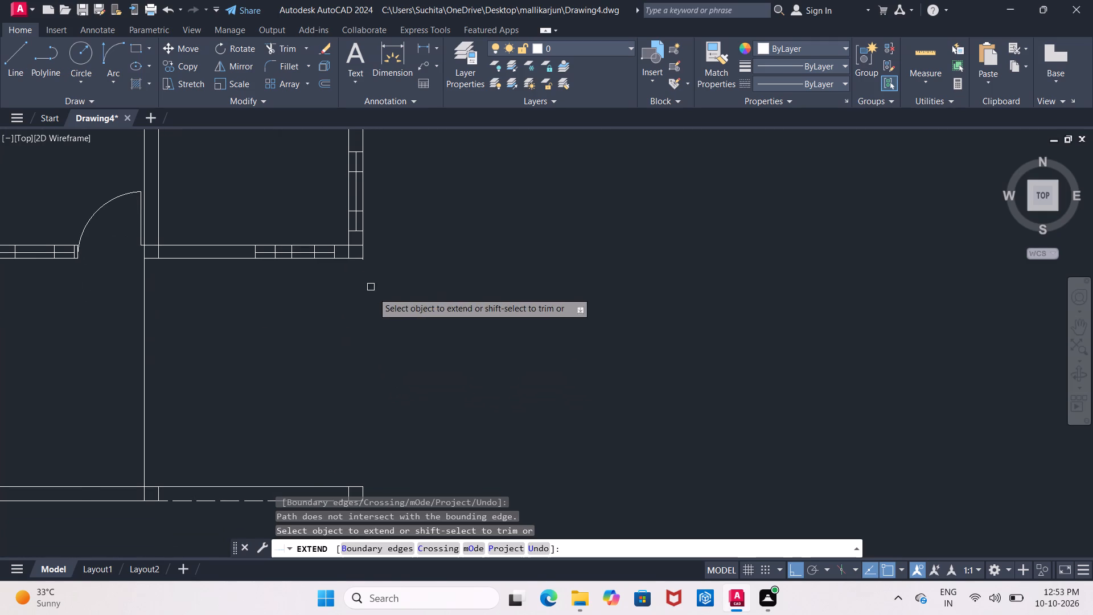
{"action": "scroll", "coordinate": [383, 363], "scroll_direction": "up", "scroll_amount": 1}
{"action": "middle_click_drag", "start_coordinate": [383, 363], "coordinate": [383, 358]}
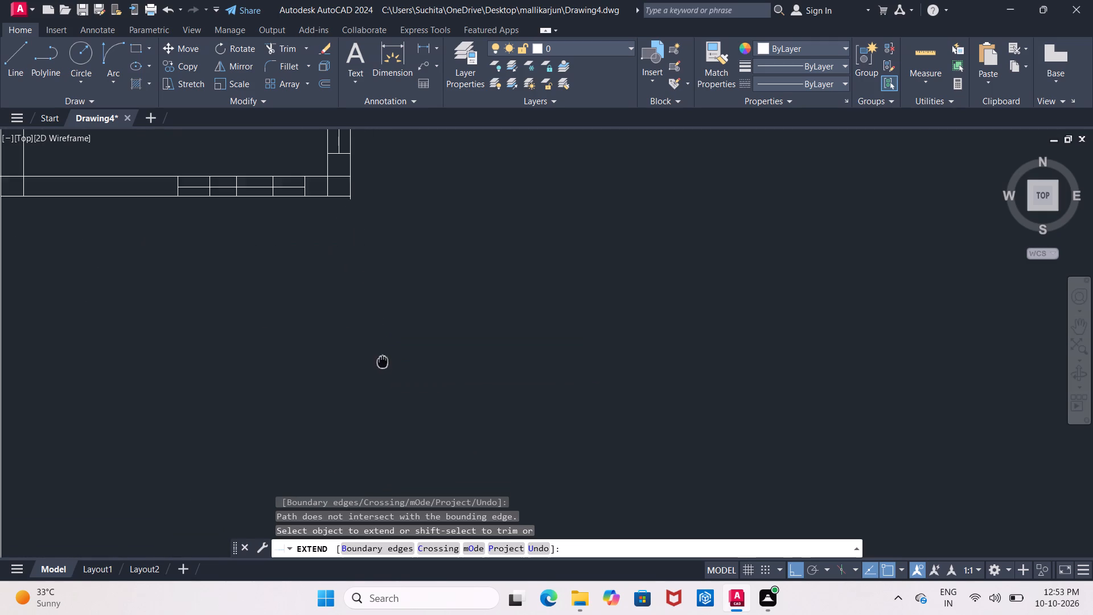
{"action": "middle_click_drag", "start_coordinate": [383, 358], "coordinate": [430, 185]}
{"action": "scroll", "coordinate": [373, 322], "scroll_direction": "down", "scroll_amount": 1}
{"action": "middle_click_drag", "start_coordinate": [369, 314], "coordinate": [372, 285]}
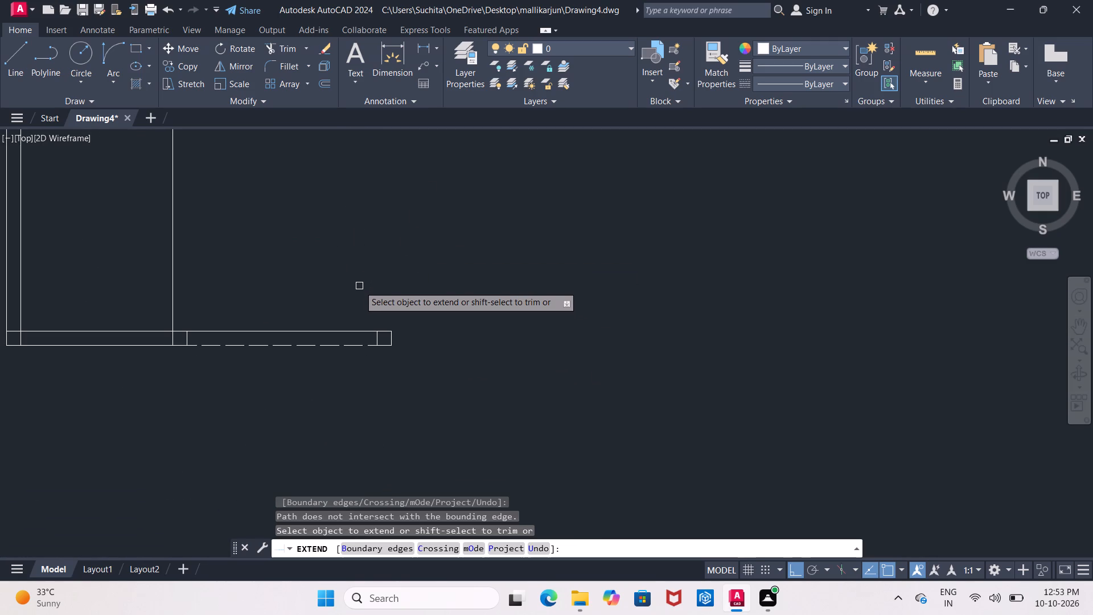
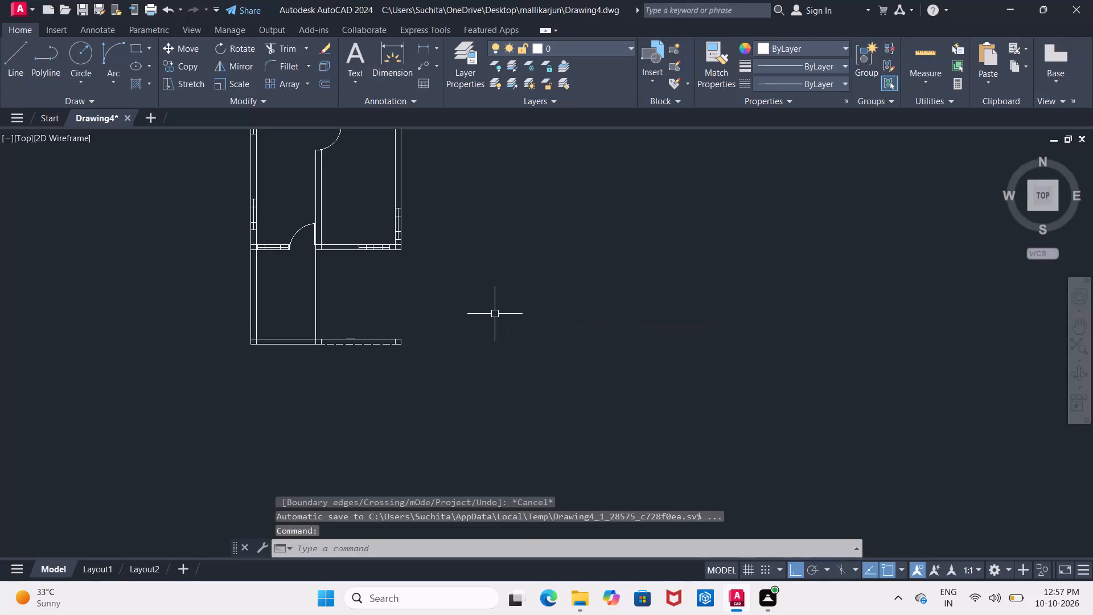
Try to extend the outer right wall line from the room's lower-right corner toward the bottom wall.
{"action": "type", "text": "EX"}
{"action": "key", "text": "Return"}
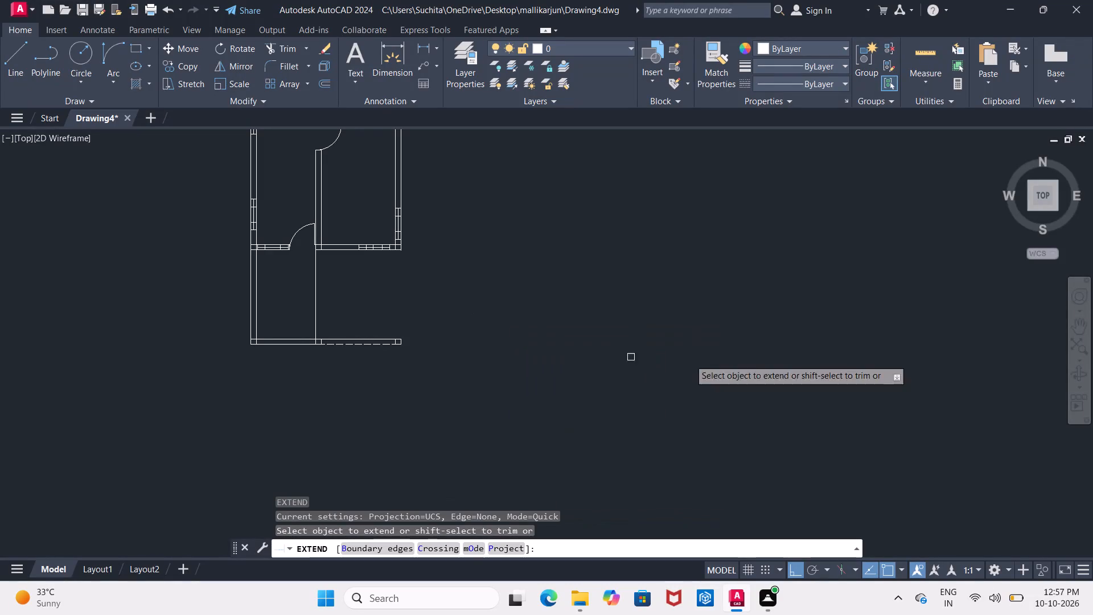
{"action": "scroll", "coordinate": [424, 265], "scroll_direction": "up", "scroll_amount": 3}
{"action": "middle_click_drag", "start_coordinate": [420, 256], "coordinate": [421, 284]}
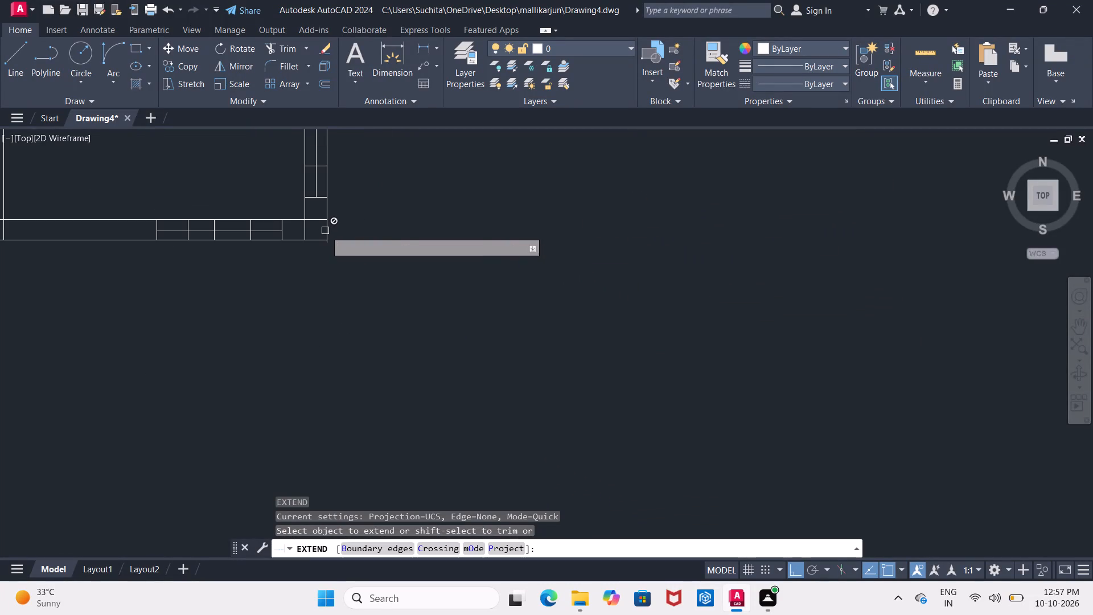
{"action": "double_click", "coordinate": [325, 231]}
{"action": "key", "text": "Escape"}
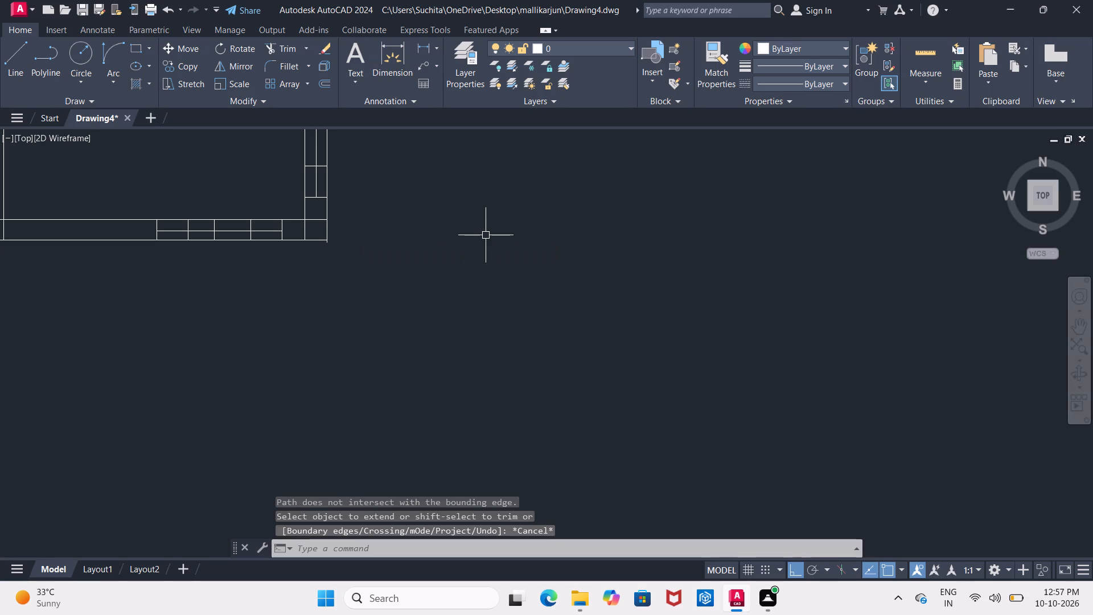
Trim the short line stub overhanging the outer lower-right corner of the right-hand room.
{"action": "type", "text": "TR"}
{"action": "key", "text": "Return"}
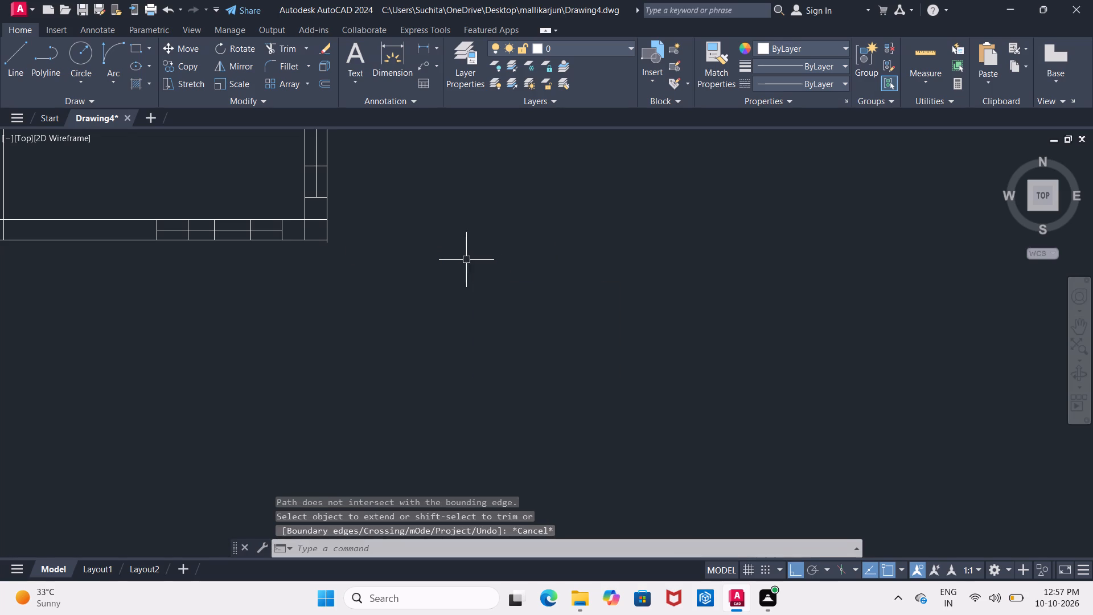
{"action": "key", "text": "Return"}
{"action": "scroll", "coordinate": [331, 251], "scroll_direction": "up", "scroll_amount": 3}
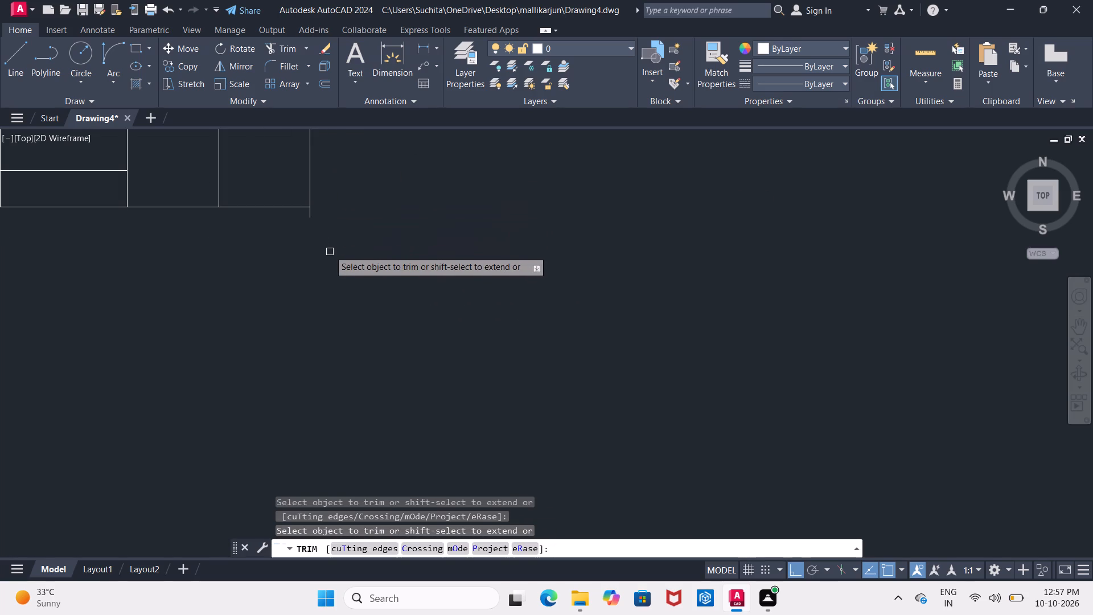
{"action": "left_click", "coordinate": [309, 218]}
{"action": "key", "text": "Escape"}
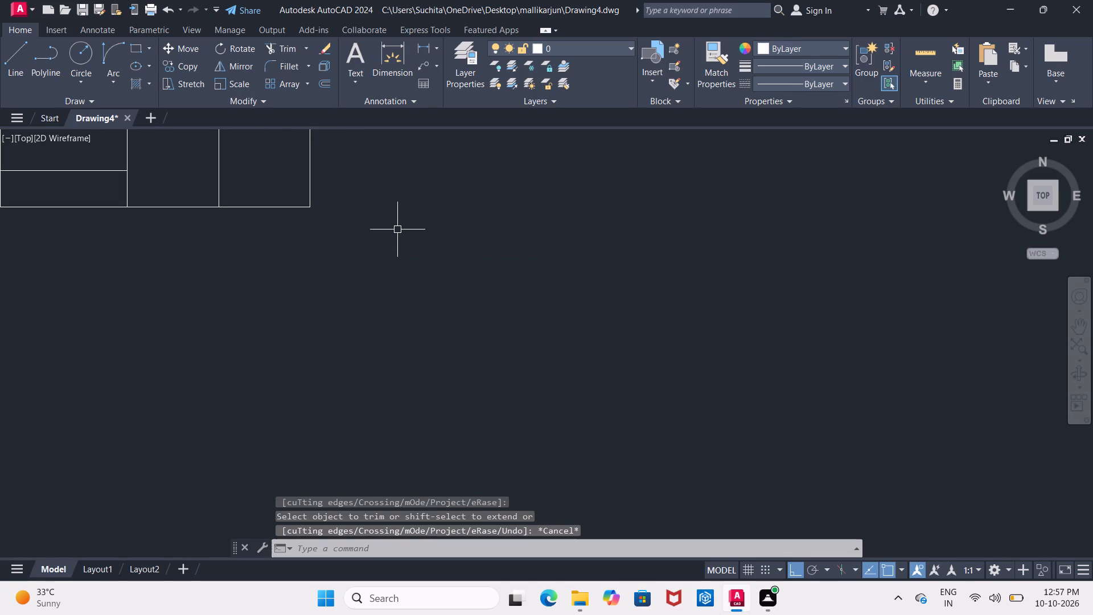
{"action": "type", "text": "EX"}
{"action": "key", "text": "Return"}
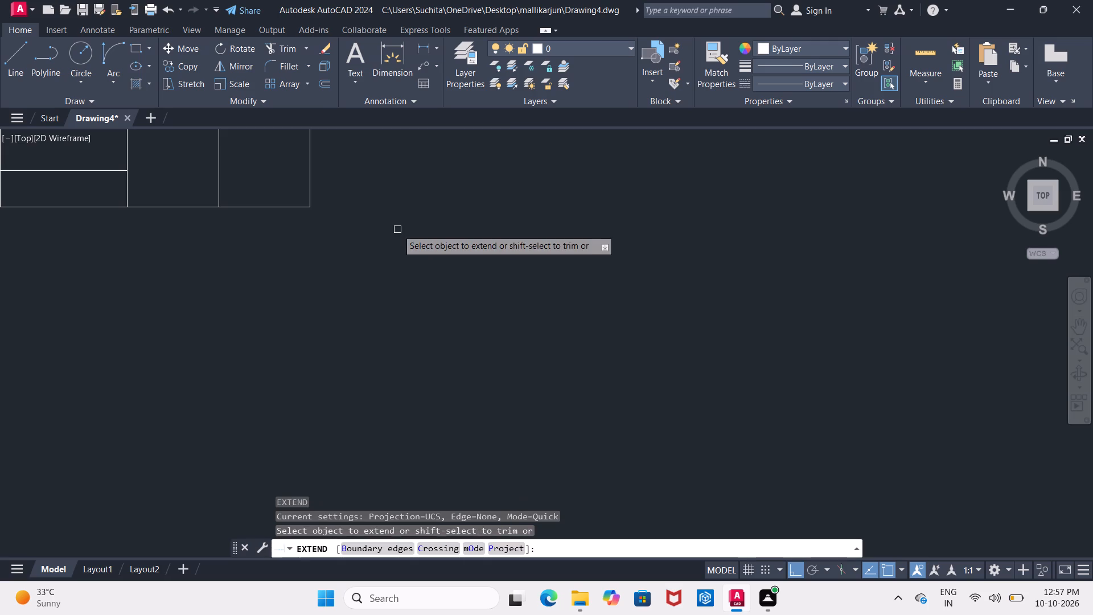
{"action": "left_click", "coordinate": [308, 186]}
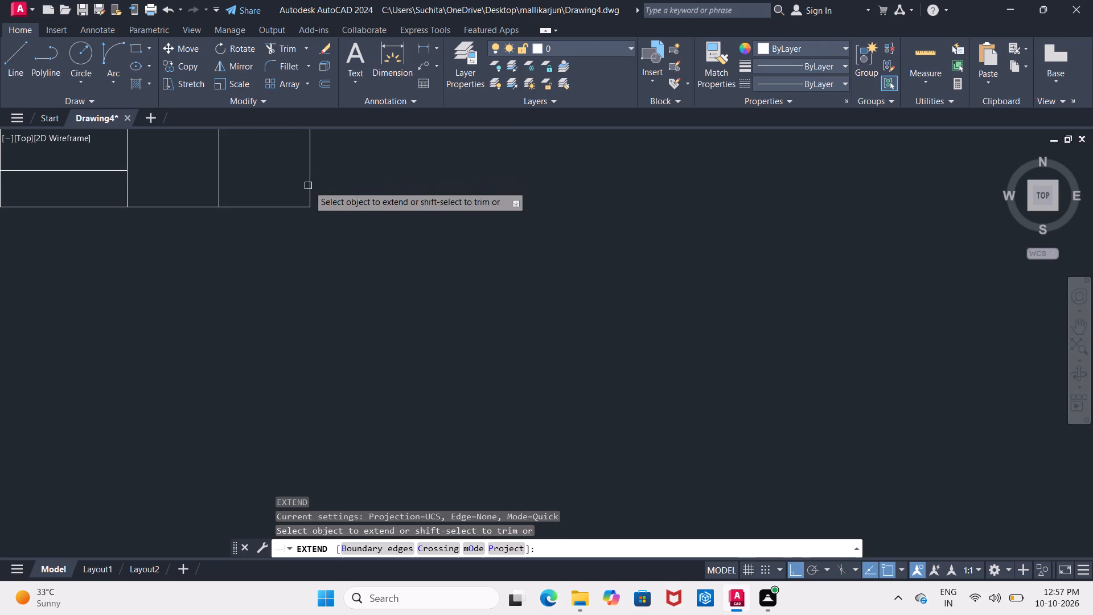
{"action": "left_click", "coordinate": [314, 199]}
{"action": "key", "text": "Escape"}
Extend the inner line of the right-hand wall down to the outer line of the bottom wall.
{"action": "scroll", "coordinate": [326, 198], "scroll_direction": "down", "scroll_amount": 6}
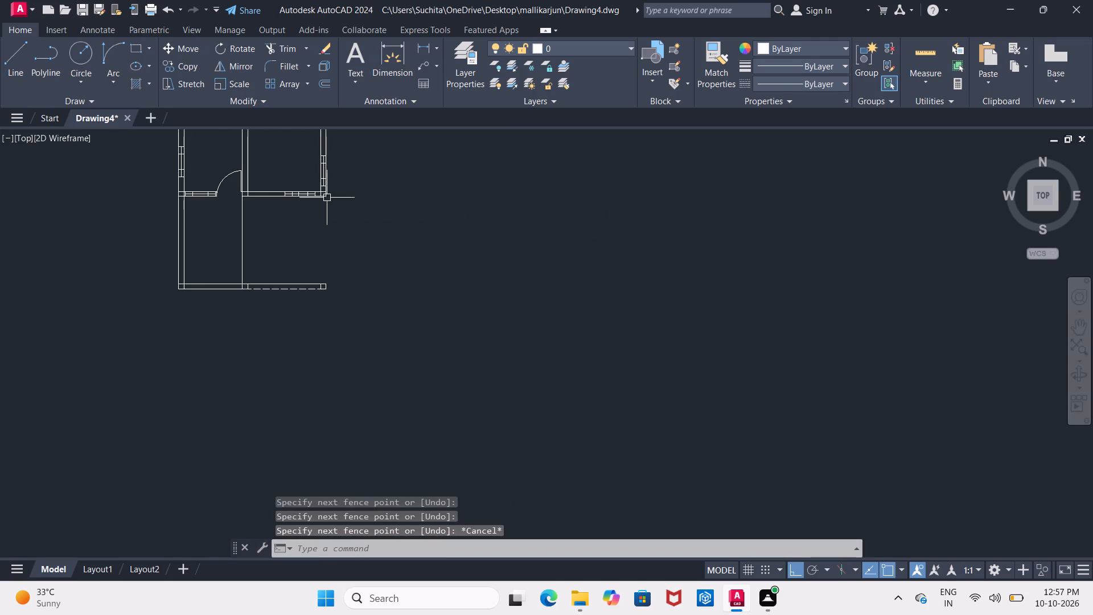
{"action": "scroll", "coordinate": [331, 211], "scroll_direction": "up", "scroll_amount": 2}
{"action": "middle_click_drag", "start_coordinate": [350, 261], "coordinate": [332, 260]}
{"action": "middle_click_drag", "start_coordinate": [327, 252], "coordinate": [318, 280]}
{"action": "key", "text": "Escape"}
{"action": "type", "text": "EX"}
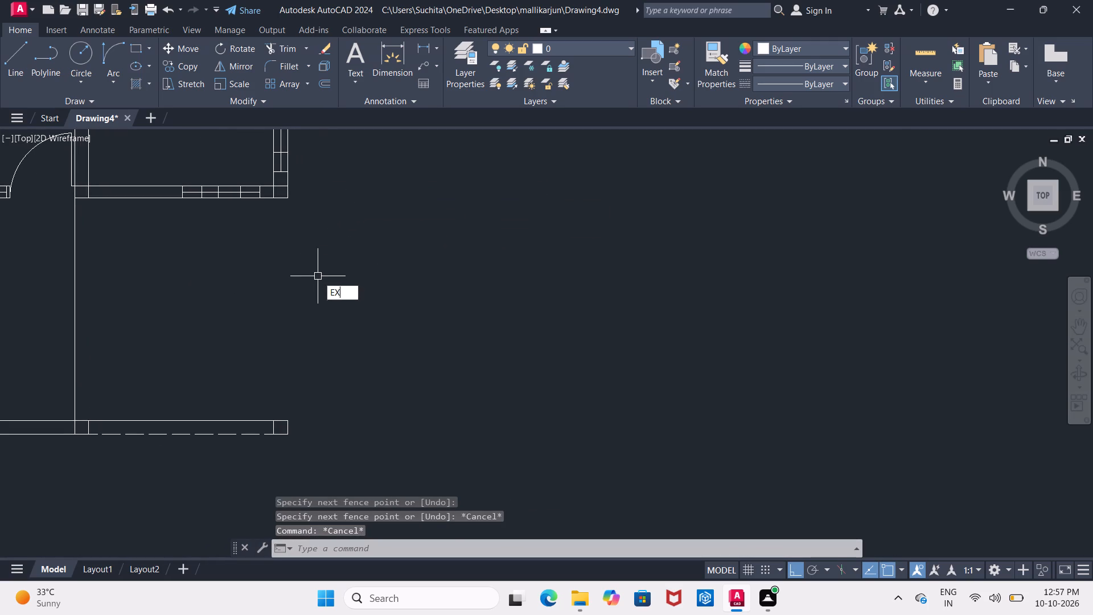
{"action": "key", "text": "Return"}
{"action": "left_click", "coordinate": [275, 187]}
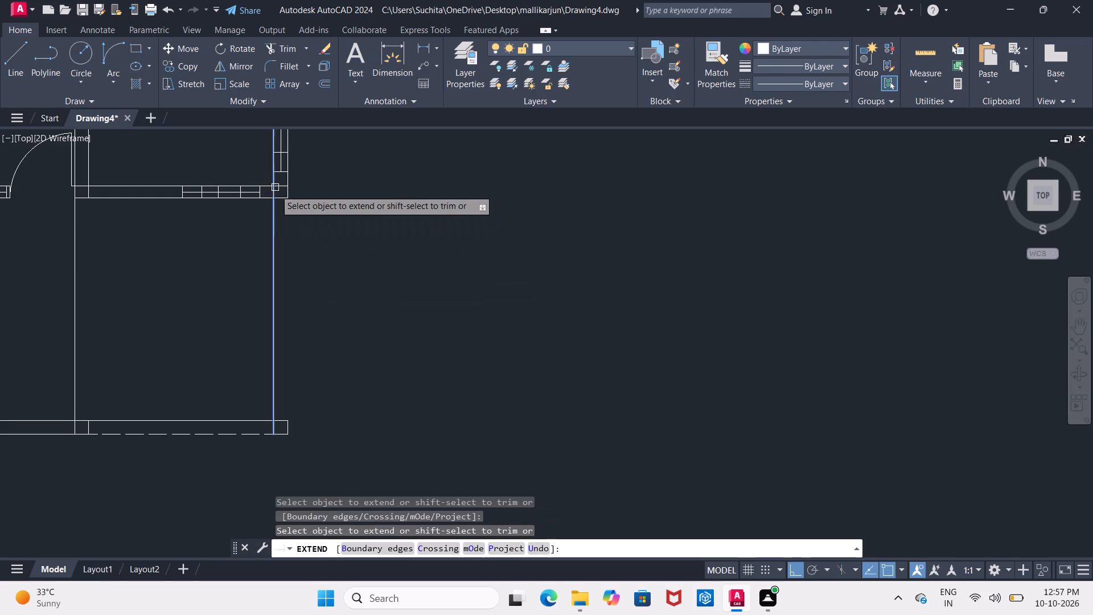
{"action": "key", "text": "Escape"}
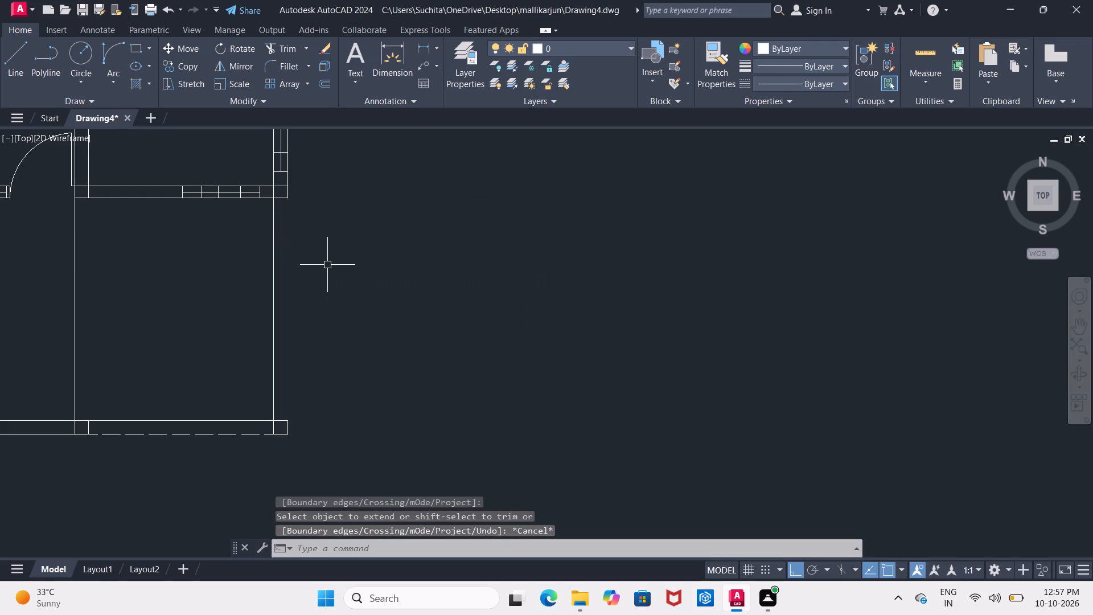
Offset the extended inner right wall line outward by 9" to form the outer wall face.
{"action": "key", "text": "o"}
{"action": "key", "text": "Return"}
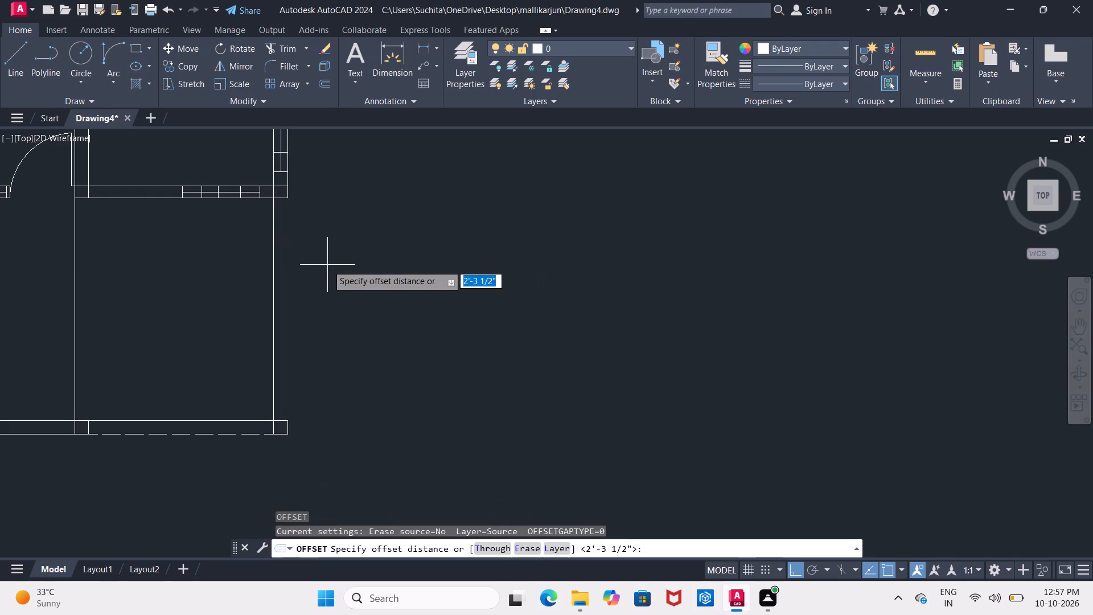
{"action": "type", "text": "9\""}
{"action": "key", "text": "Return"}
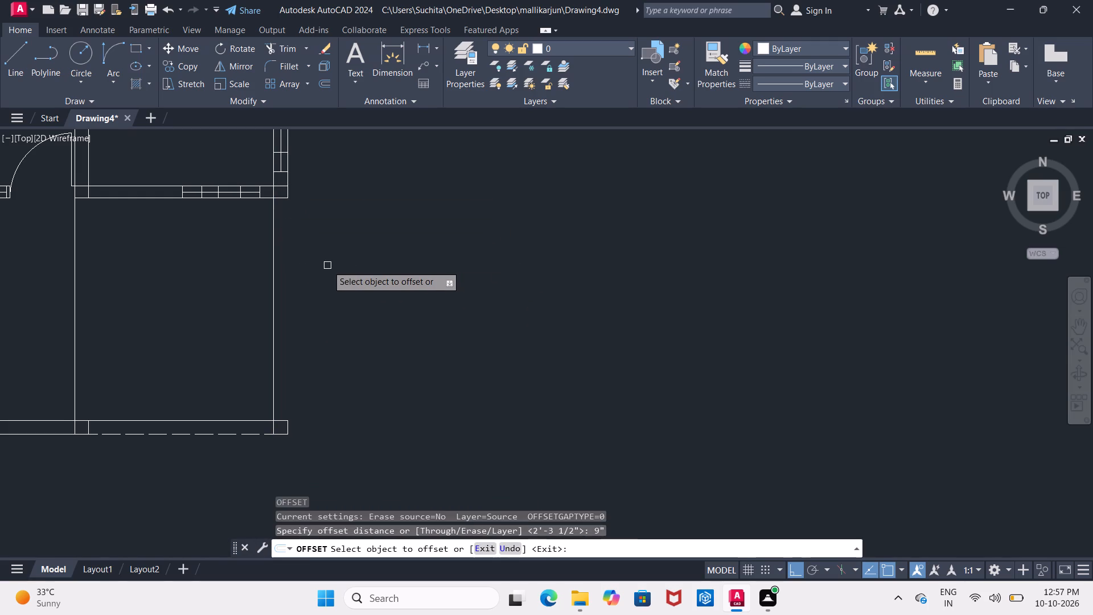
{"action": "left_click", "coordinate": [274, 321]}
{"action": "left_click", "coordinate": [280, 322]}
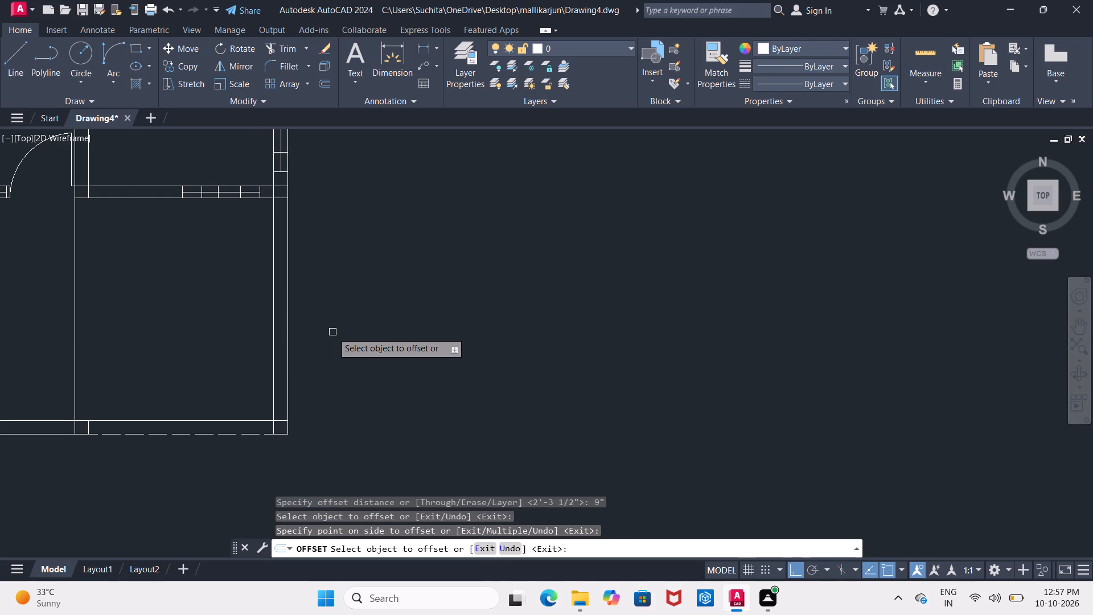
{"action": "key", "text": "Escape"}
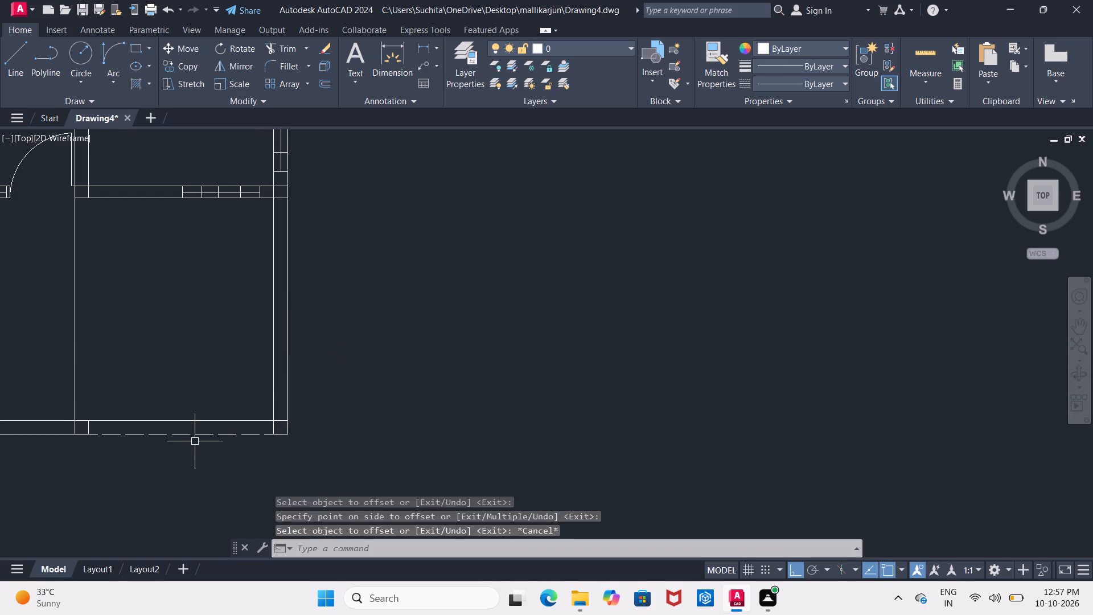
Erase the dashed line along the outer face of the bottom wall.
{"action": "left_click", "coordinate": [196, 432]}
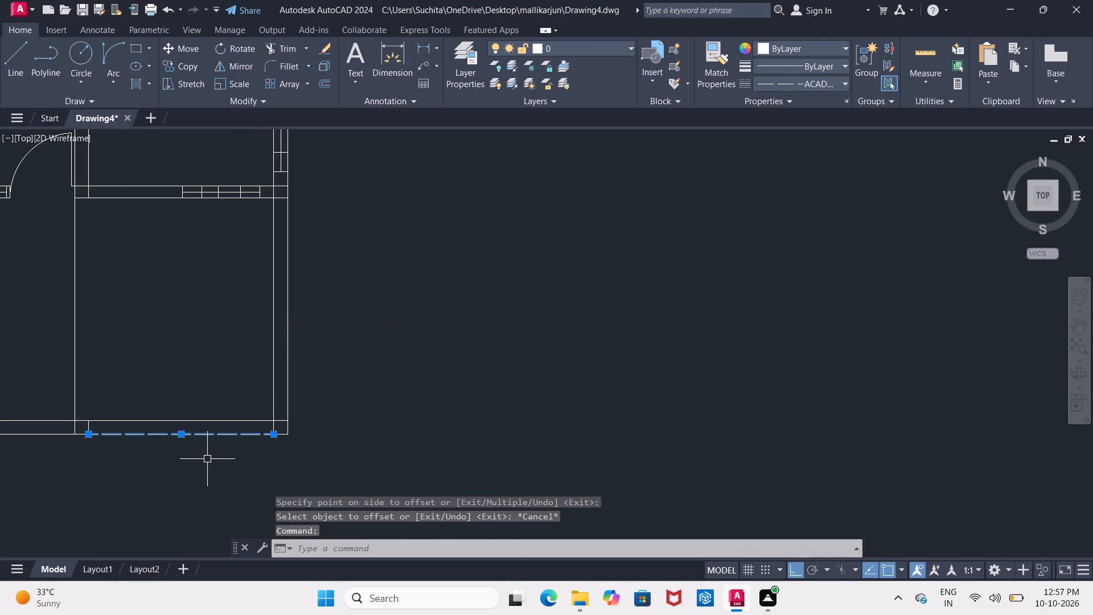
{"action": "key", "text": "Delete"}
Extend the outer bottom wall line across the erased gap, and the middle wall's right line down to the bottom wall.
{"action": "type", "text": "EX"}
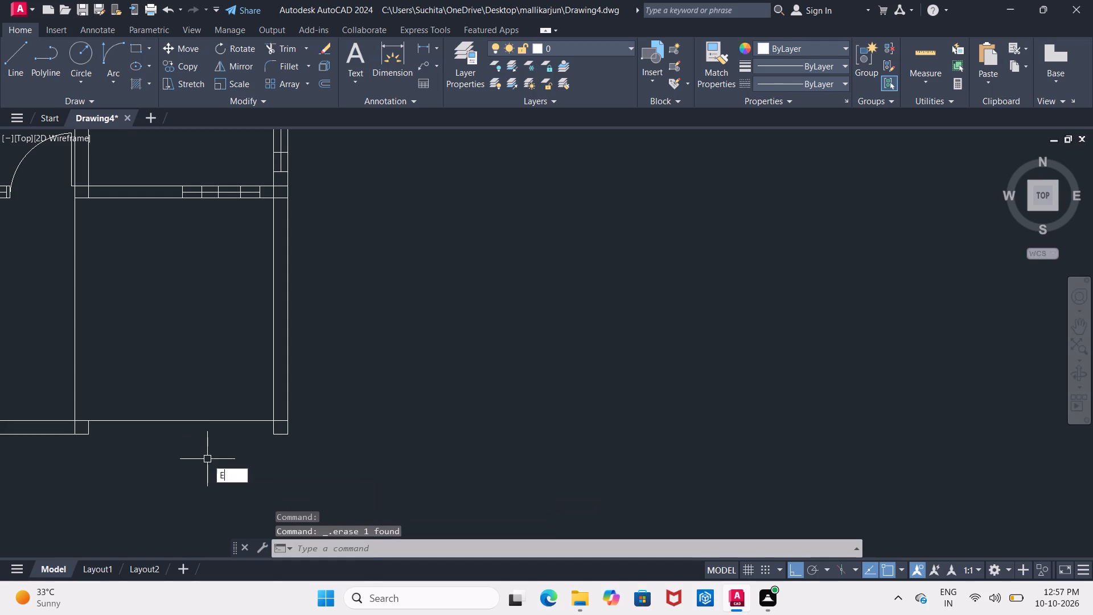
{"action": "key", "text": "Return"}
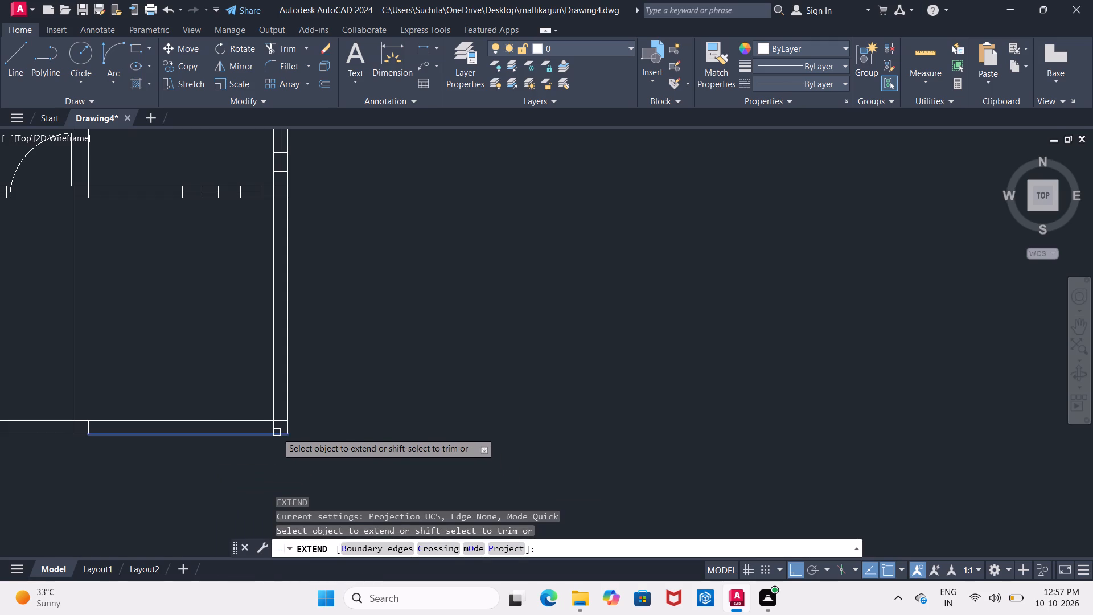
{"action": "left_click", "coordinate": [277, 432]}
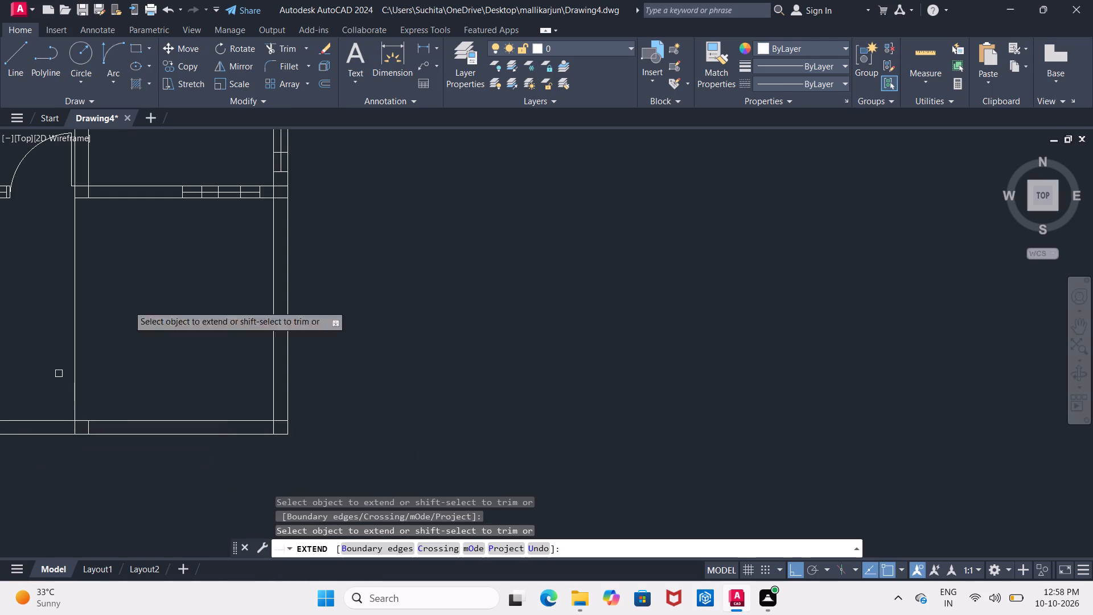
{"action": "left_click", "coordinate": [89, 188]}
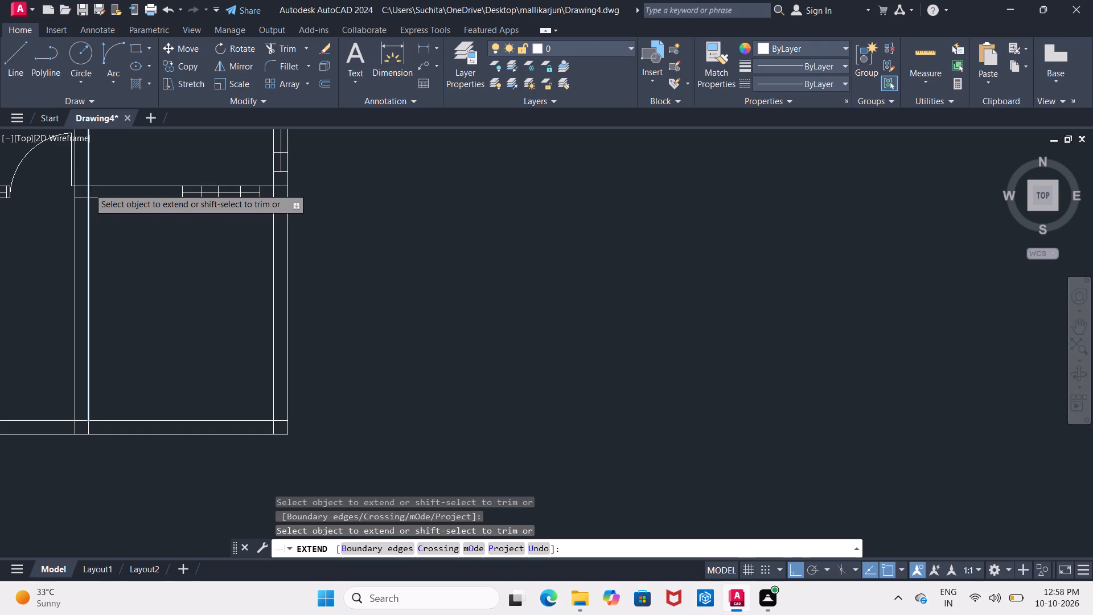
{"action": "scroll", "coordinate": [129, 277], "scroll_direction": "down", "scroll_amount": 2}
{"action": "middle_click_drag", "start_coordinate": [129, 278], "coordinate": [149, 322]}
{"action": "scroll", "coordinate": [108, 315], "scroll_direction": "up", "scroll_amount": 2}
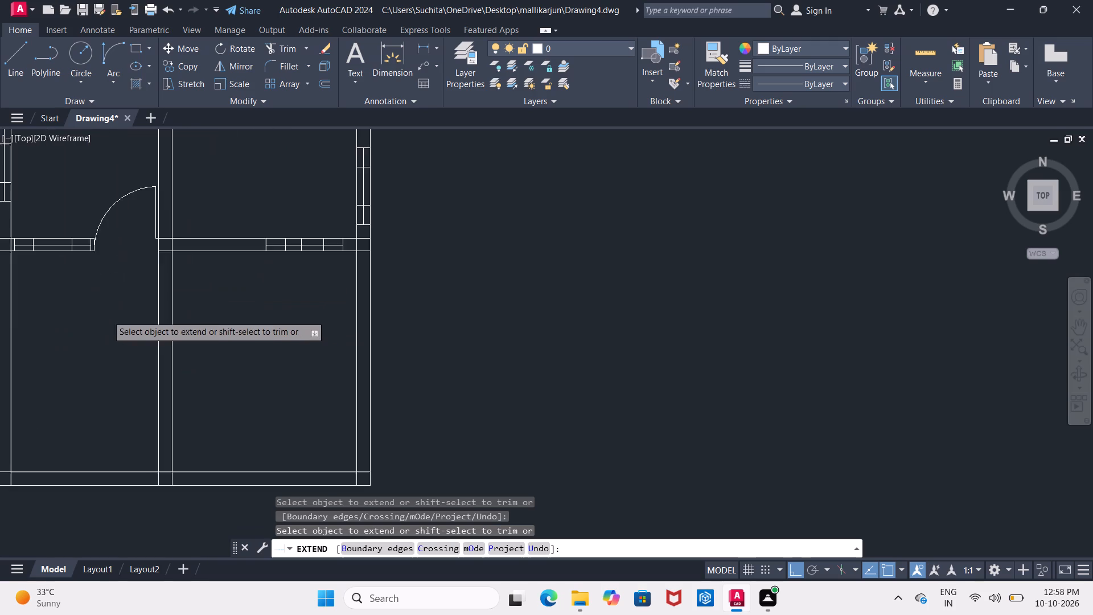
{"action": "scroll", "coordinate": [107, 315], "scroll_direction": "up", "scroll_amount": 1}
{"action": "middle_click_drag", "start_coordinate": [107, 315], "coordinate": [120, 329]}
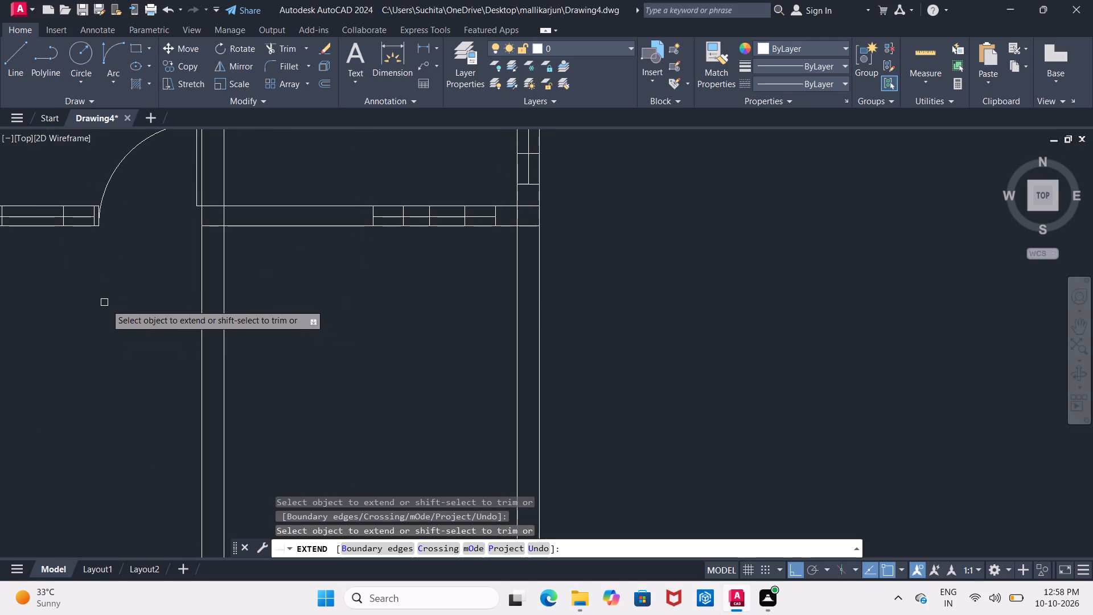
{"action": "key", "text": "Escape"}
Delete the swing arc and leaf line of the door beside the middle wall.
{"action": "scroll", "coordinate": [107, 305], "scroll_direction": "down", "scroll_amount": 1}
{"action": "middle_click", "coordinate": [107, 308]}
{"action": "scroll", "coordinate": [107, 311], "scroll_direction": "down", "scroll_amount": 1}
{"action": "left_click", "coordinate": [116, 248]}
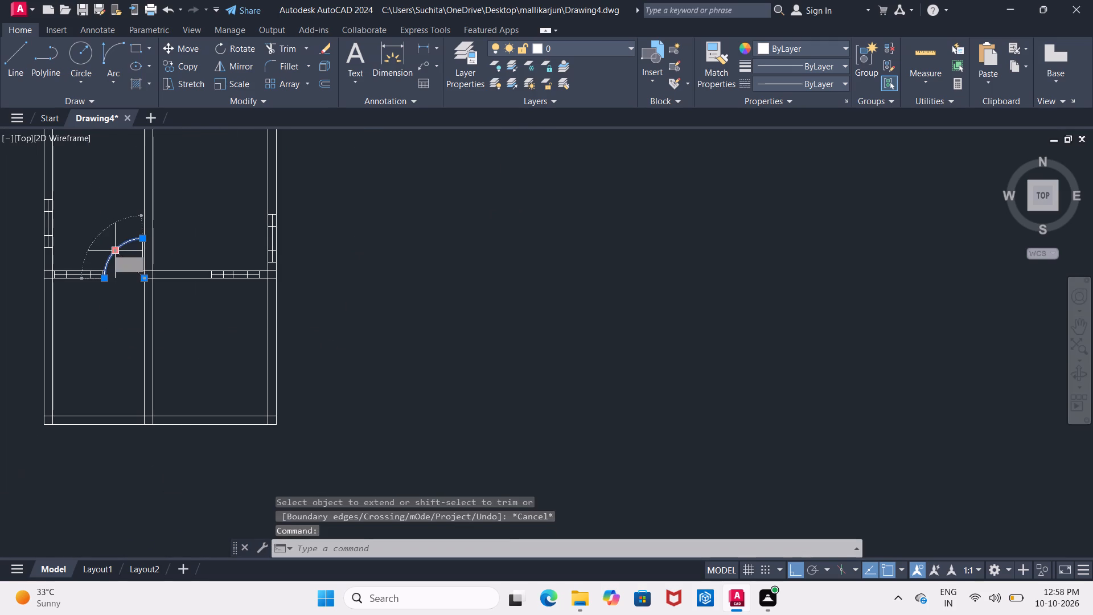
{"action": "key", "text": "Delete"}
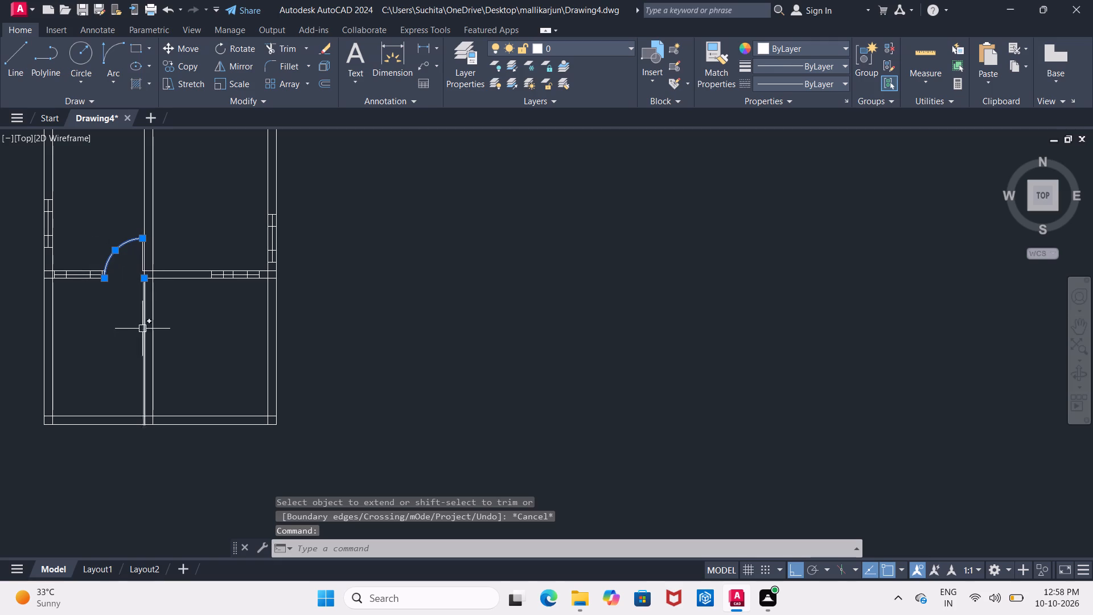
{"action": "key", "text": "Delete"}
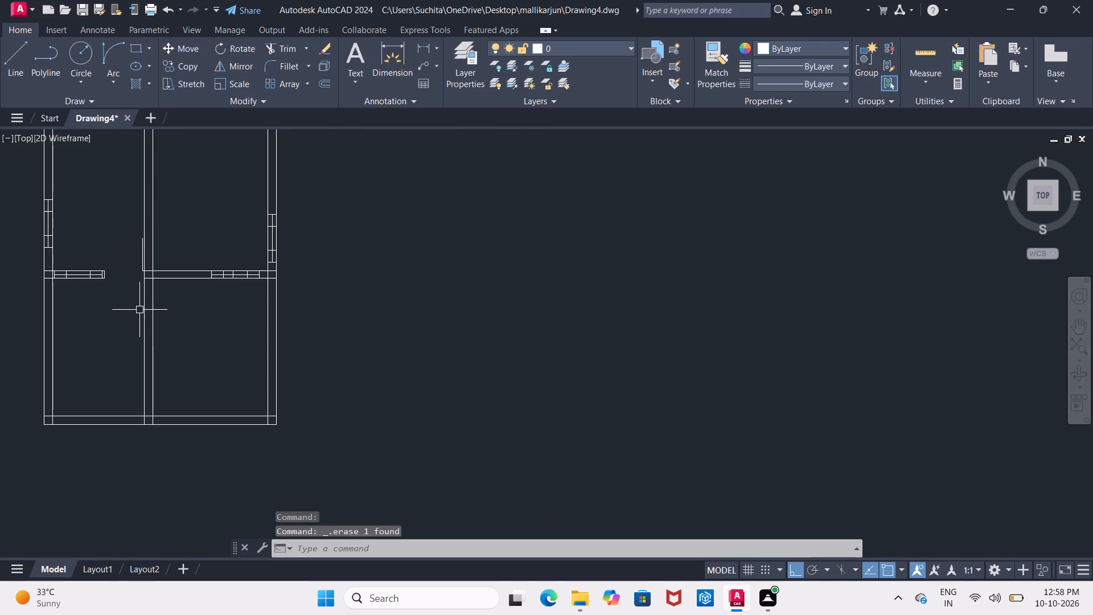
{"action": "scroll", "coordinate": [139, 304], "scroll_direction": "up", "scroll_amount": 2}
{"action": "middle_click_drag", "start_coordinate": [138, 300], "coordinate": [125, 307]}
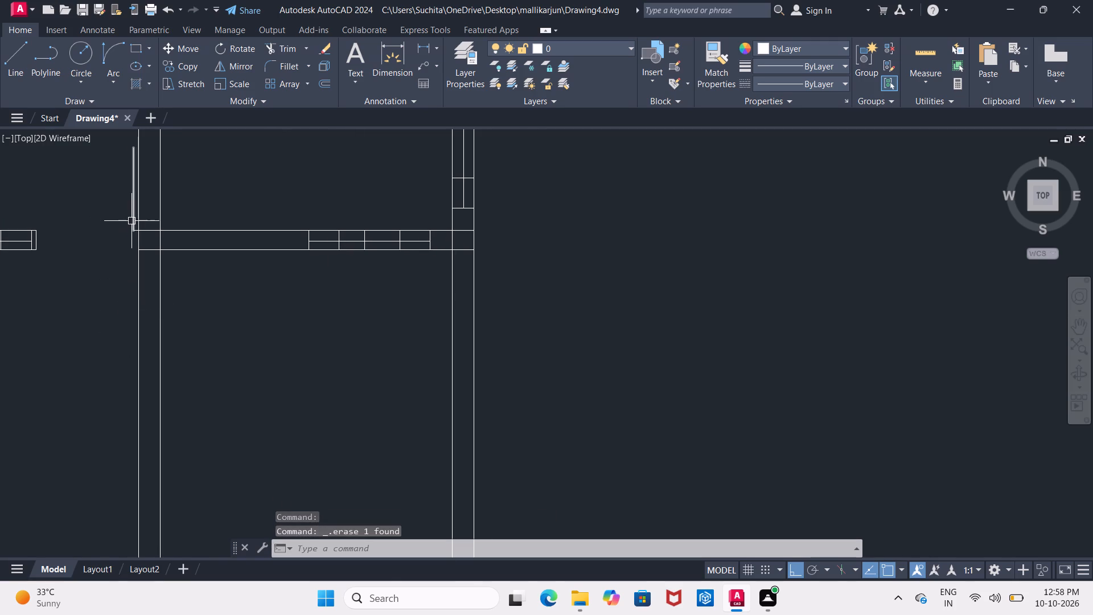
{"action": "left_click", "coordinate": [132, 221]}
{"action": "key", "text": "Delete"}
Extend both horizontal cross wall lines left across the former door opening to close the gap.
{"action": "type", "text": "EX"}
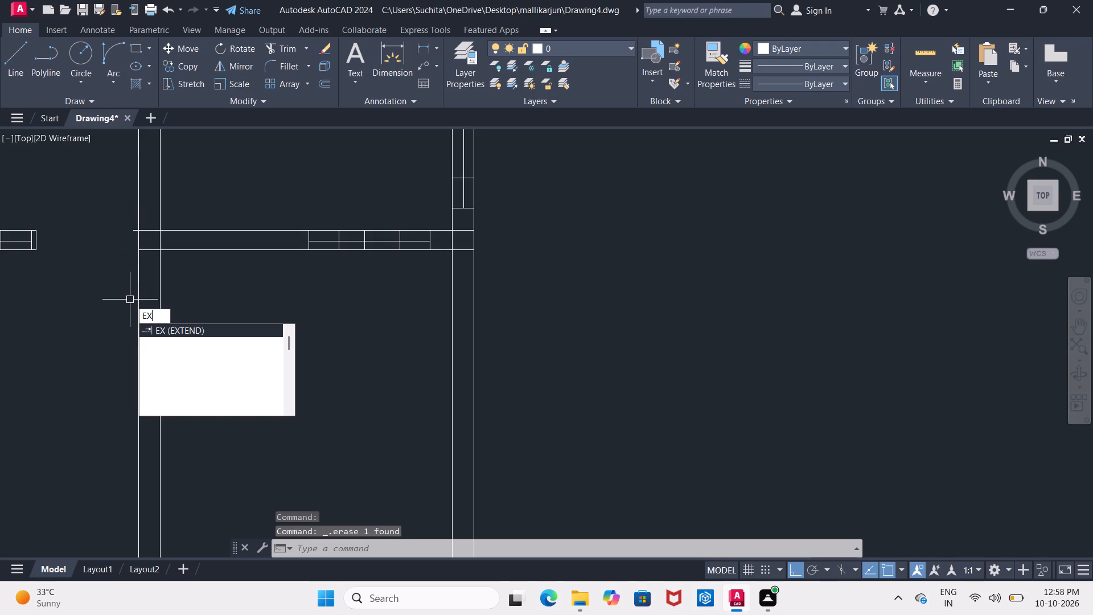
{"action": "key", "text": "Return"}
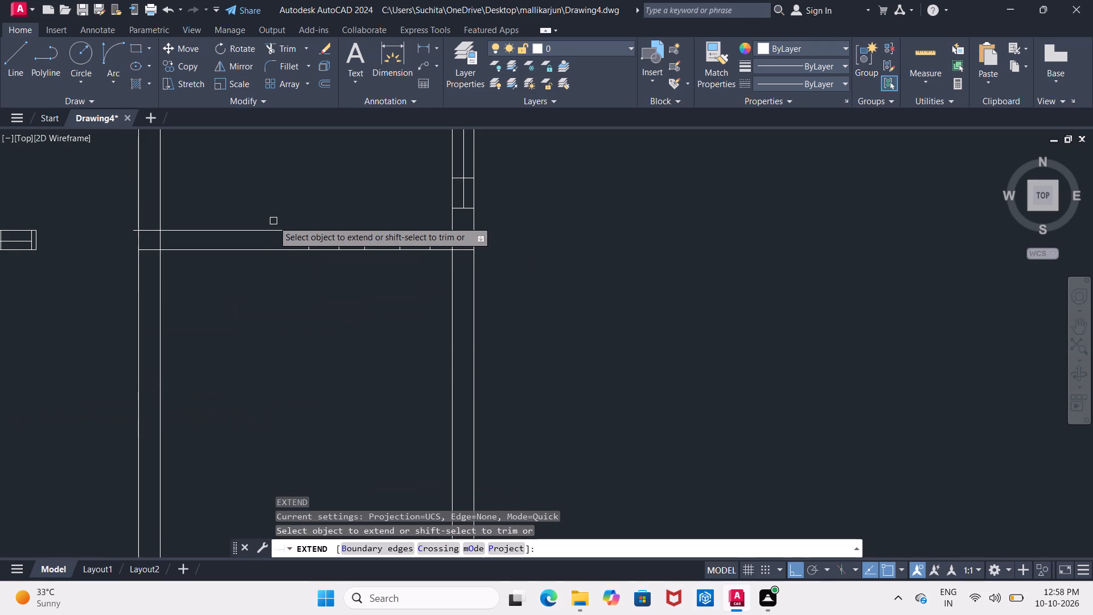
{"action": "left_click", "coordinate": [264, 235]}
{"action": "left_click", "coordinate": [243, 232]}
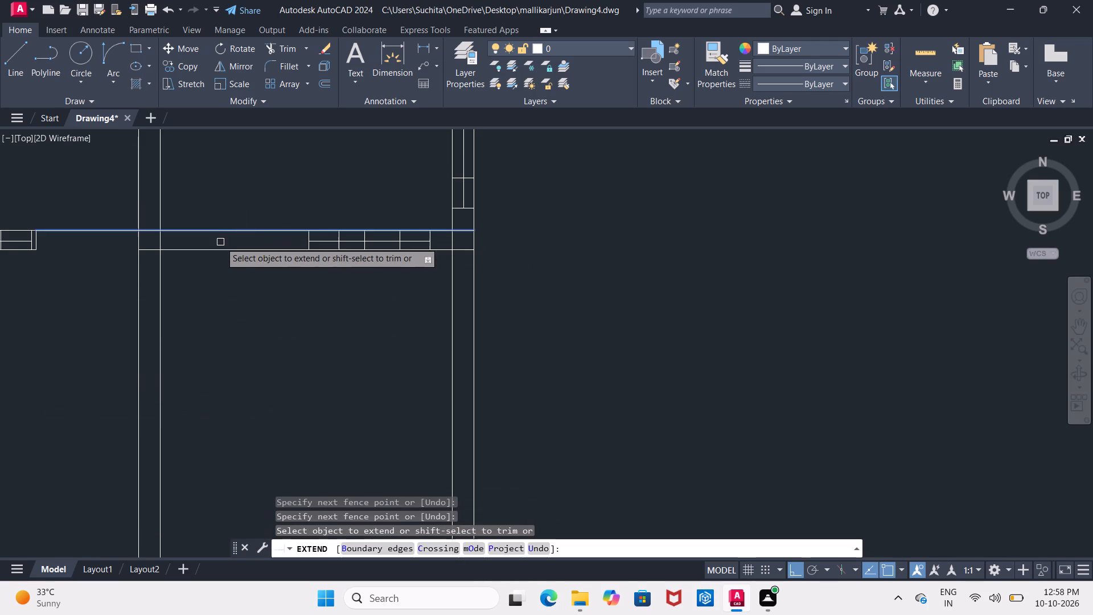
{"action": "left_click", "coordinate": [210, 232]}
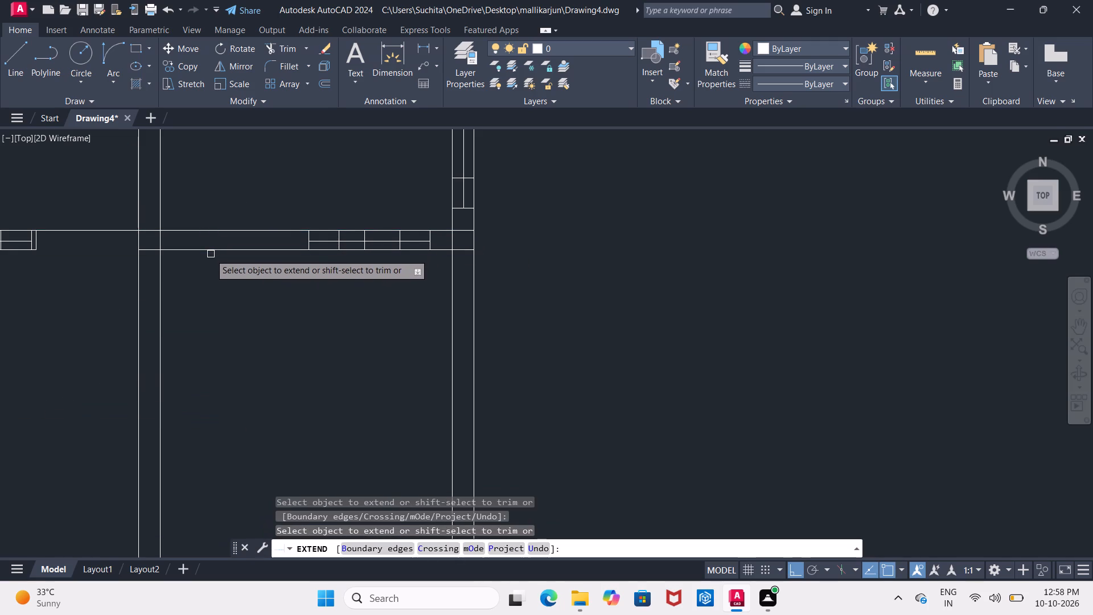
{"action": "left_click", "coordinate": [203, 250]}
{"action": "key", "text": "Escape"}
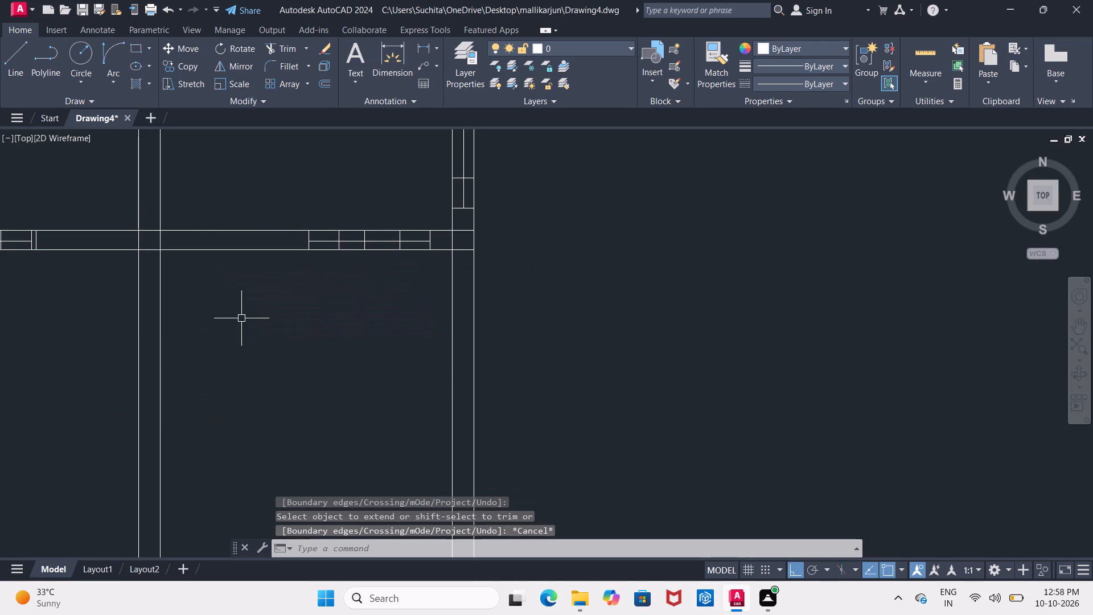
Delete the window lines and adjacent jamb line from the horizontal cross wall between the left outer wall and the middle wall.
{"action": "middle_click_drag", "start_coordinate": [244, 319], "coordinate": [295, 339]}
{"action": "scroll", "coordinate": [295, 339], "scroll_direction": "down", "scroll_amount": 1}
{"action": "scroll", "coordinate": [190, 311], "scroll_direction": "up", "scroll_amount": 1}
{"action": "middle_click_drag", "start_coordinate": [191, 311], "coordinate": [235, 306]}
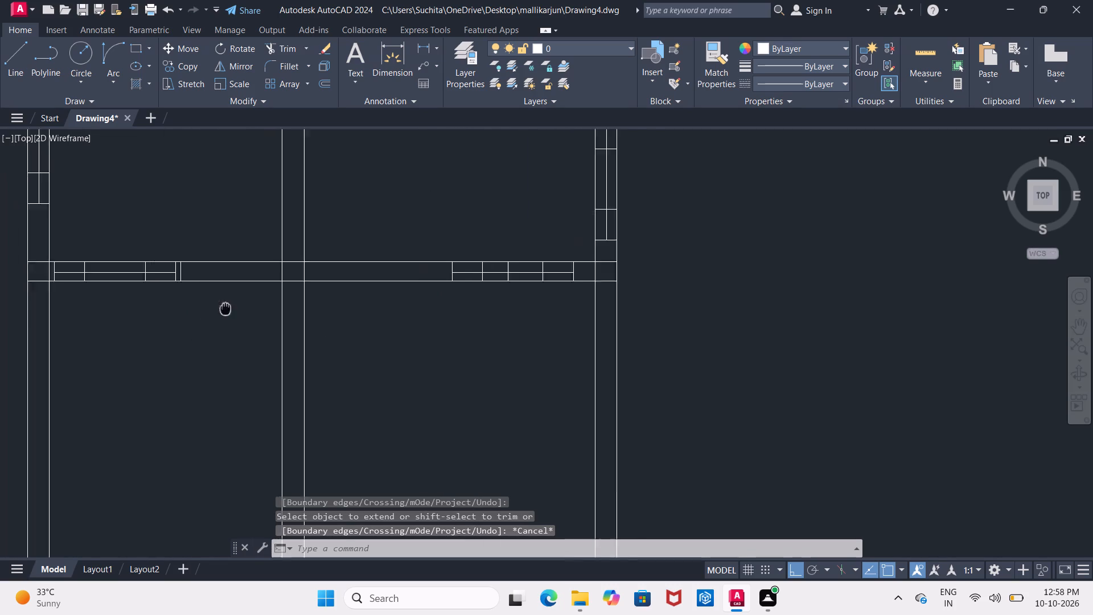
{"action": "middle_click_drag", "start_coordinate": [235, 306], "coordinate": [264, 300]}
{"action": "scroll", "coordinate": [154, 274], "scroll_direction": "up", "scroll_amount": 3}
{"action": "middle_click_drag", "start_coordinate": [221, 260], "coordinate": [379, 244]}
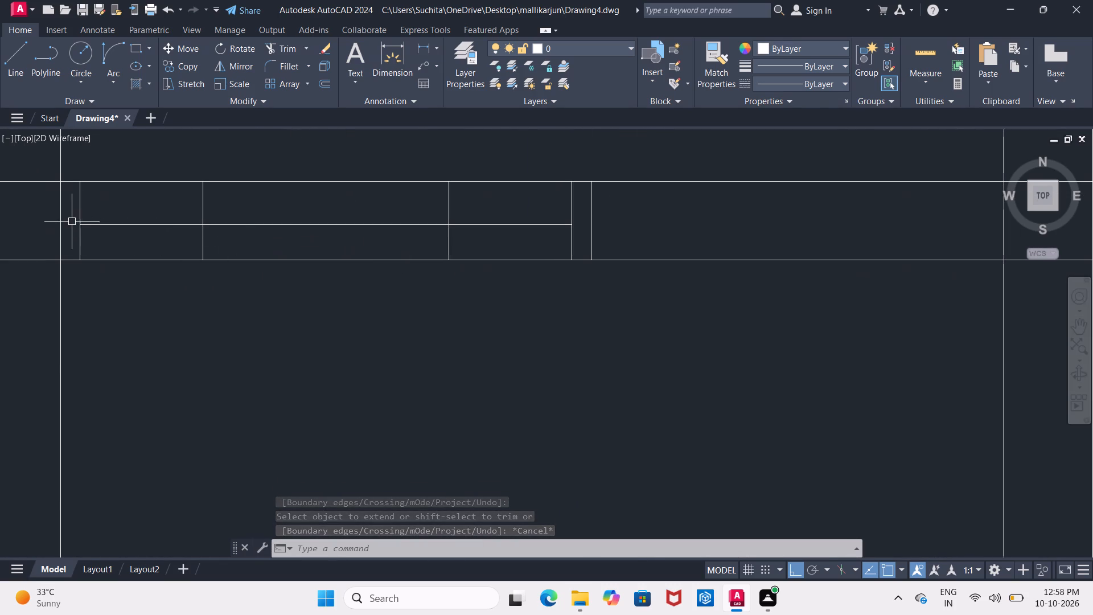
{"action": "left_click", "coordinate": [71, 167]}
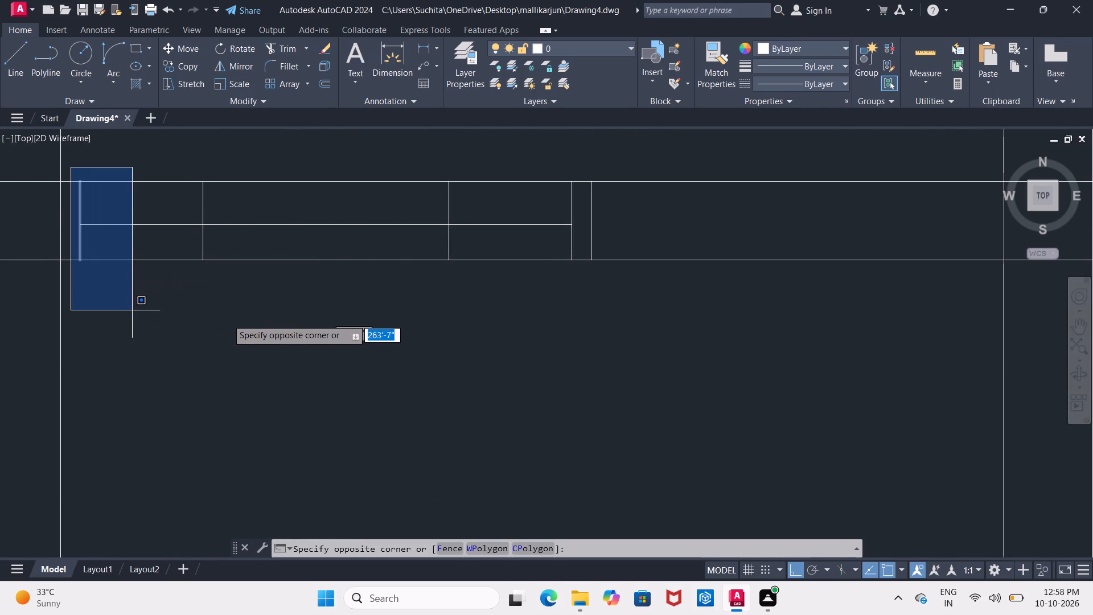
{"action": "left_click", "coordinate": [612, 306]}
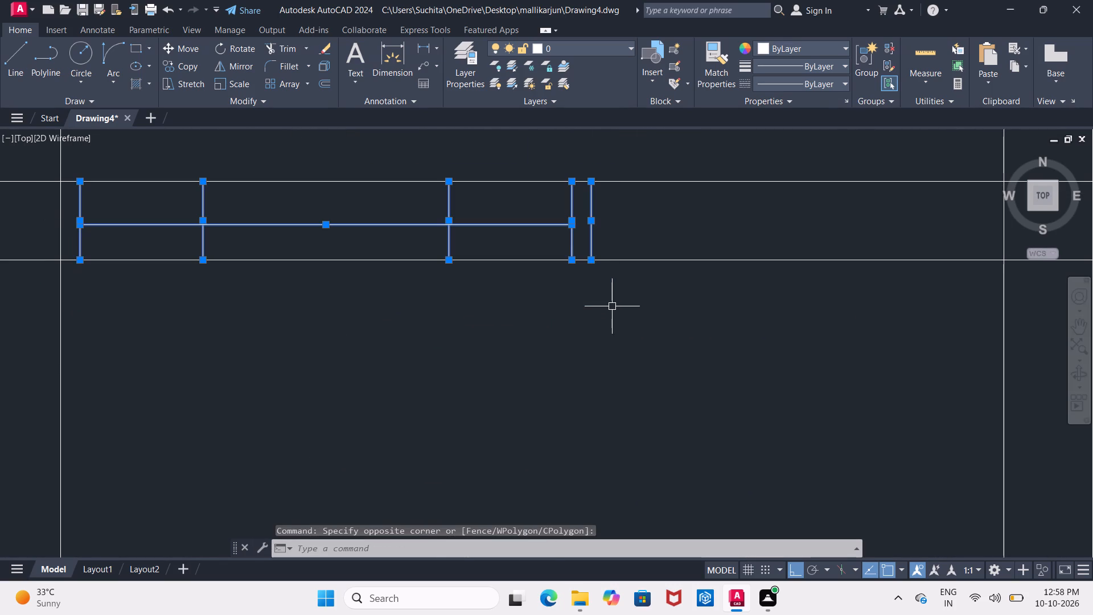
{"action": "key", "text": "Delete"}
Delete the window lines from the horizontal cross wall between the middle wall and the right outer wall.
{"action": "scroll", "coordinate": [624, 302], "scroll_direction": "down", "scroll_amount": 5}
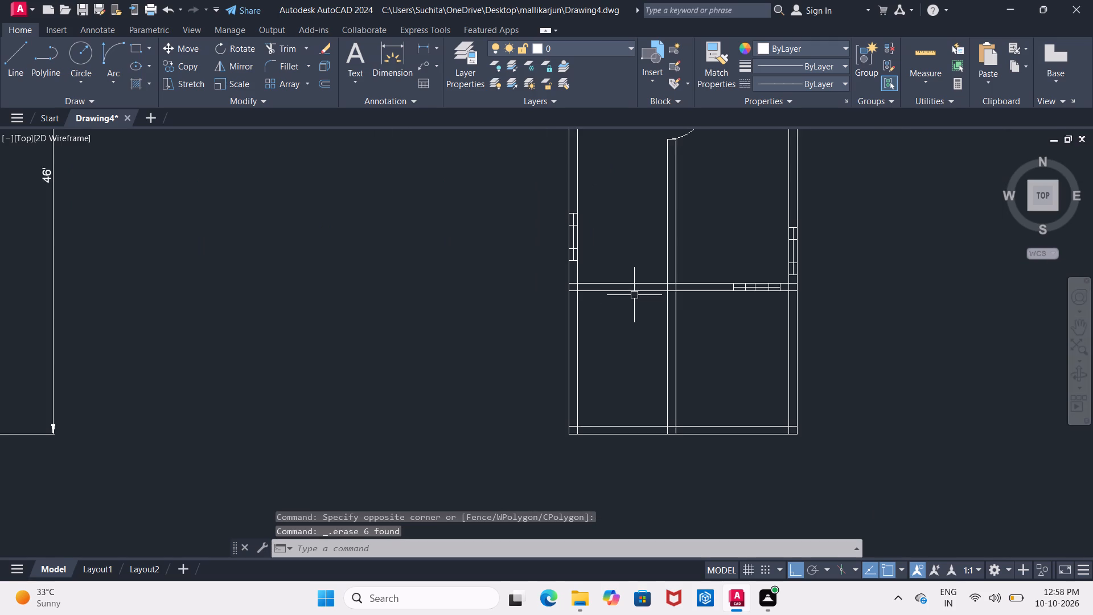
{"action": "middle_click_drag", "start_coordinate": [634, 296], "coordinate": [301, 309]}
{"action": "scroll", "coordinate": [377, 291], "scroll_direction": "up", "scroll_amount": 2}
{"action": "middle_click_drag", "start_coordinate": [375, 289], "coordinate": [180, 231]}
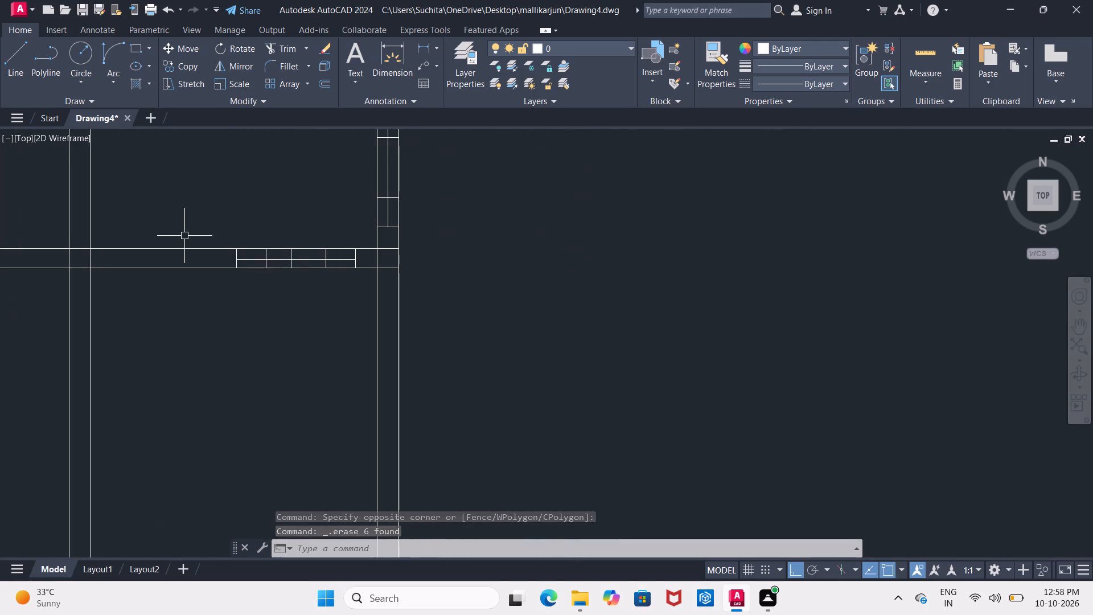
{"action": "left_click", "coordinate": [364, 241]}
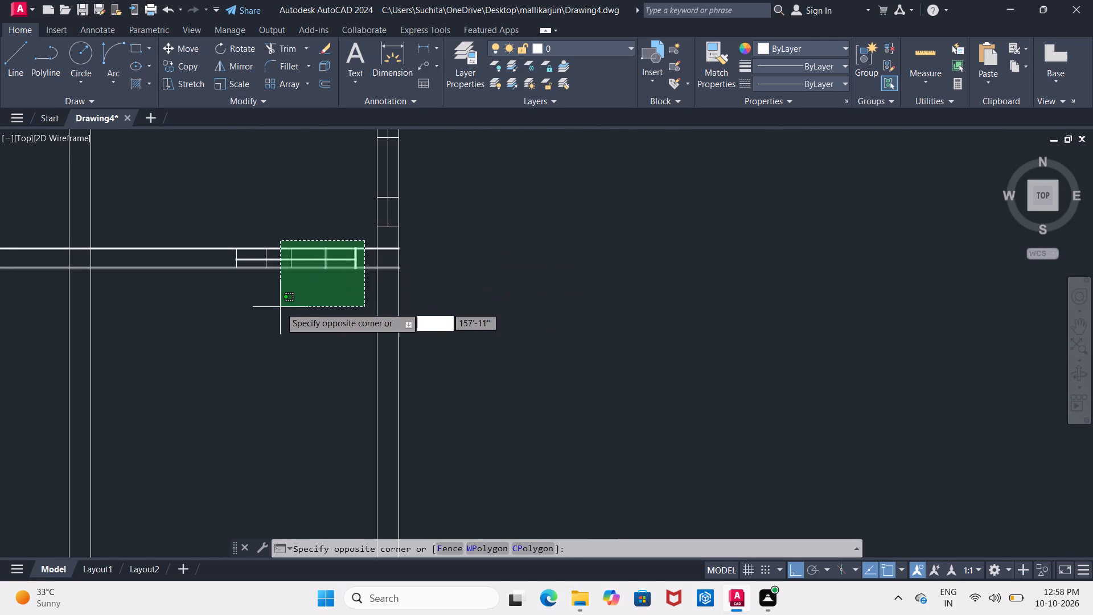
{"action": "key", "text": "Escape"}
{"action": "left_click_drag", "start_coordinate": [192, 203], "coordinate": [201, 216]}
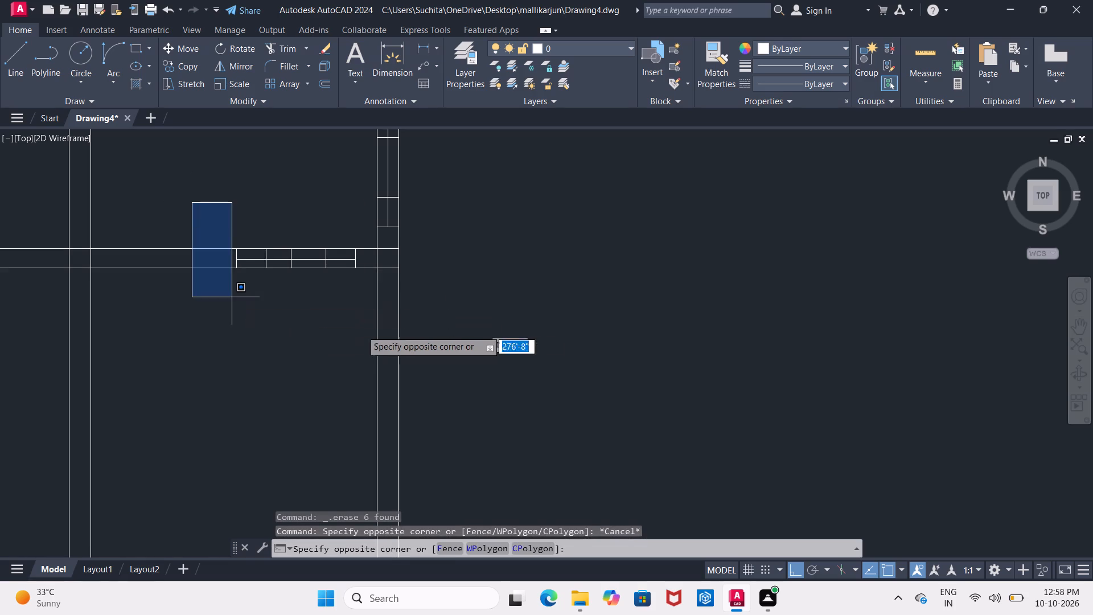
{"action": "left_click", "coordinate": [363, 330]}
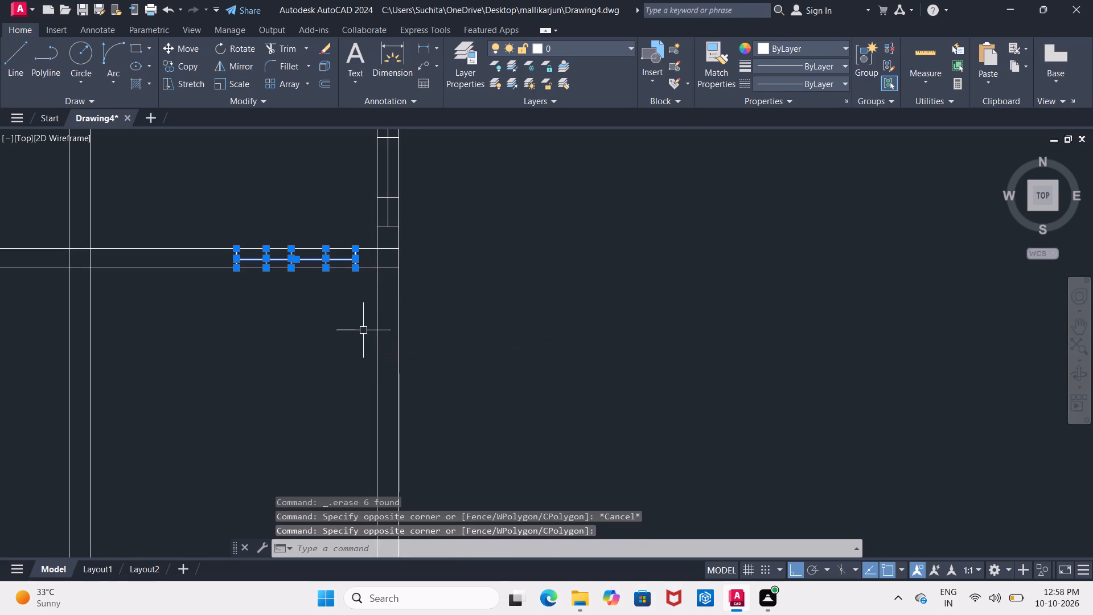
{"action": "key", "text": "Delete"}
Delete the swing arc of the door in the middle wall below the small room.
{"action": "scroll", "coordinate": [360, 352], "scroll_direction": "down", "scroll_amount": 2}
{"action": "scroll", "coordinate": [280, 311], "scroll_direction": "down", "scroll_amount": 1}
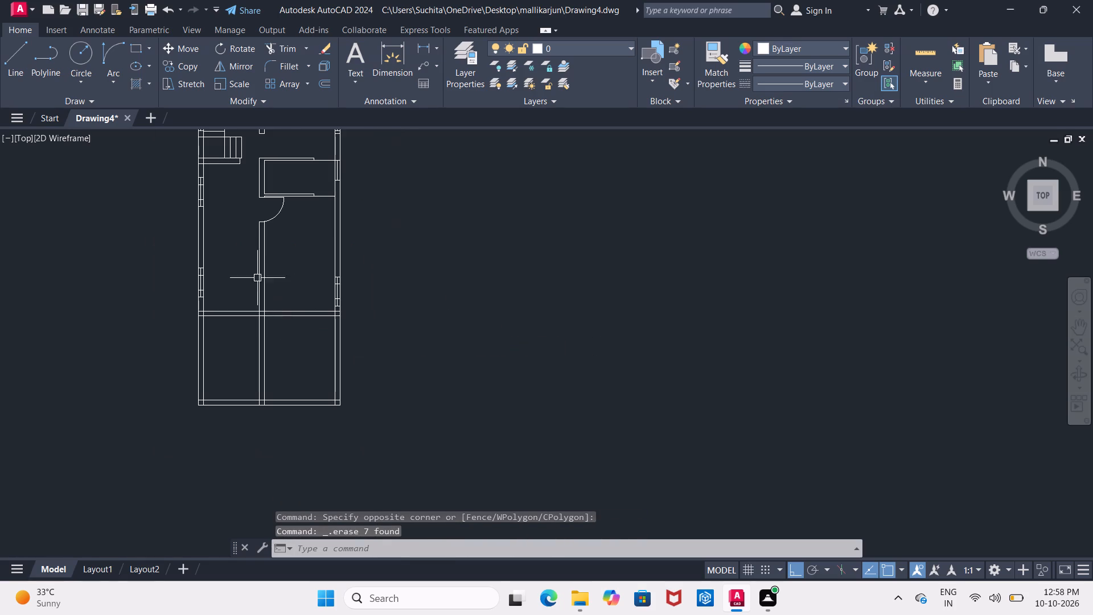
{"action": "left_click", "coordinate": [274, 219]}
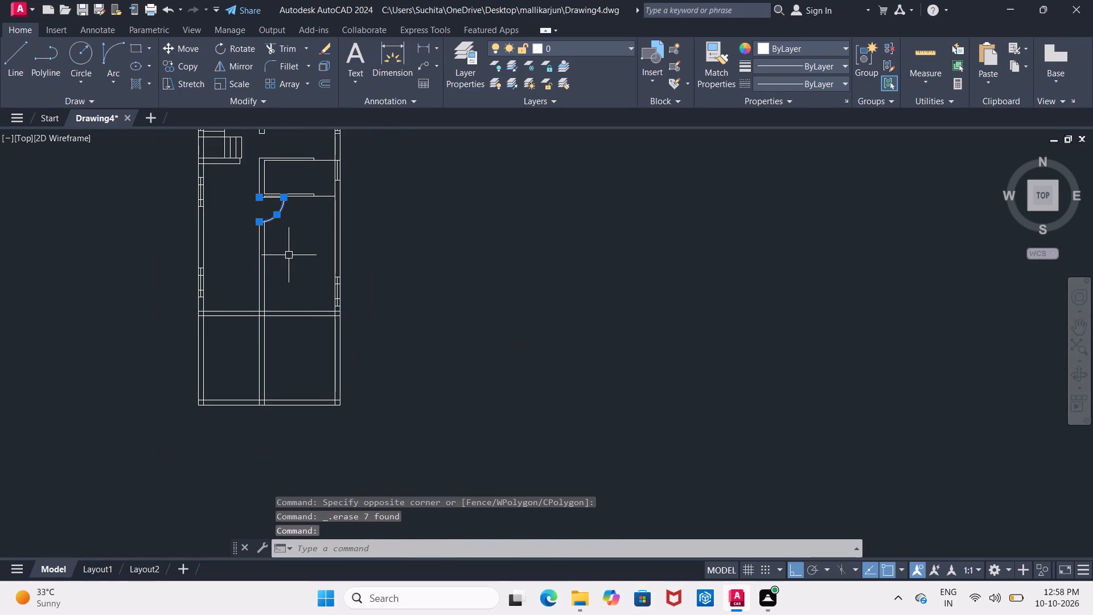
{"action": "key", "text": "Delete"}
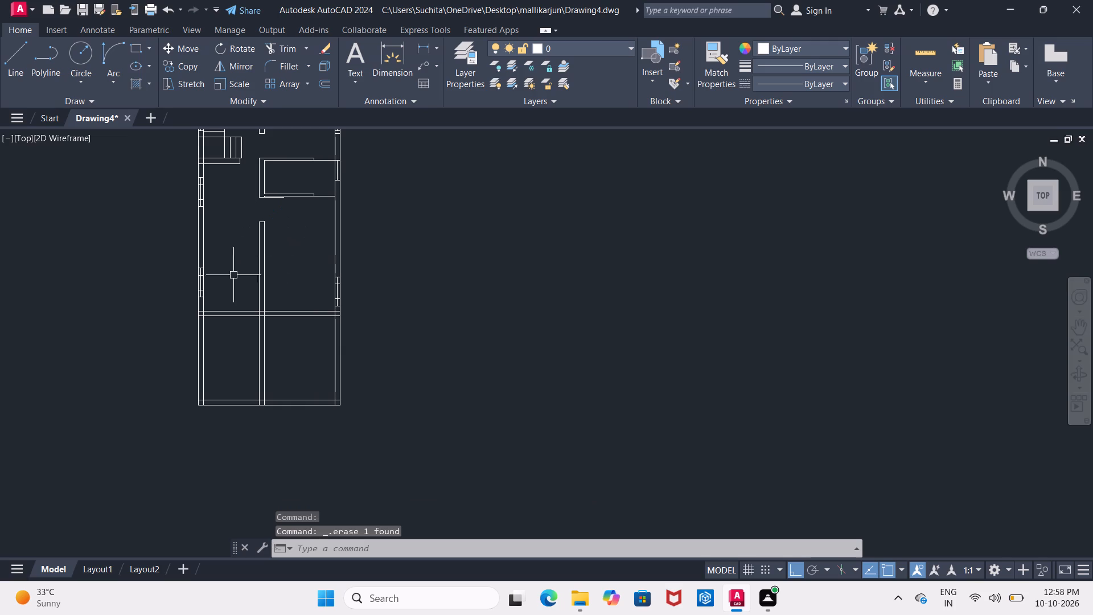
Delete both windows in the left outer wall between the stairs and the horizontal cross wall.
{"action": "left_click", "coordinate": [180, 170]}
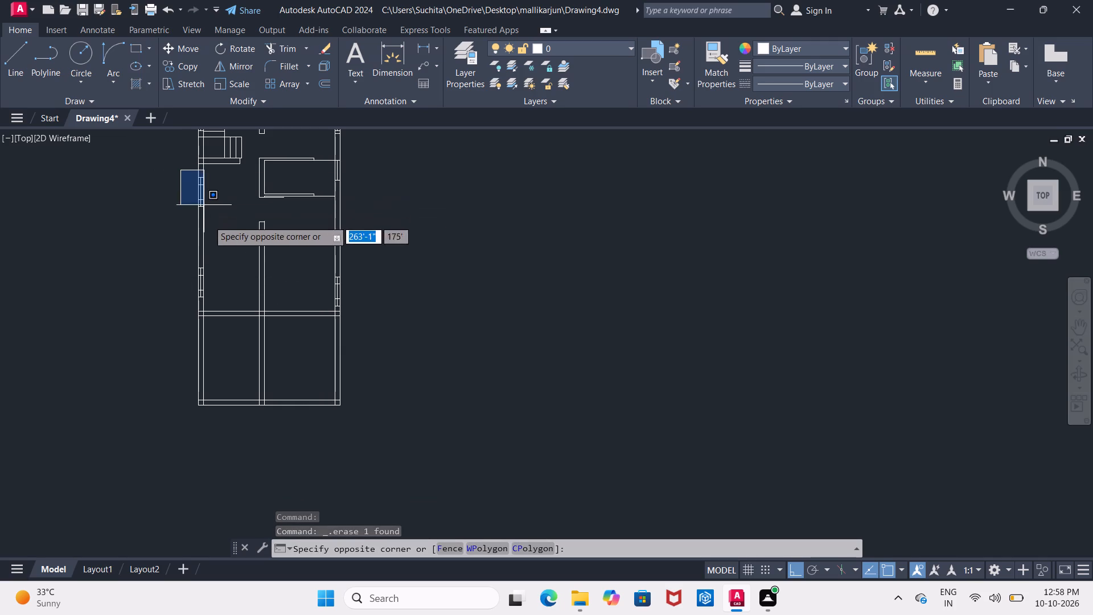
{"action": "left_click", "coordinate": [220, 301]}
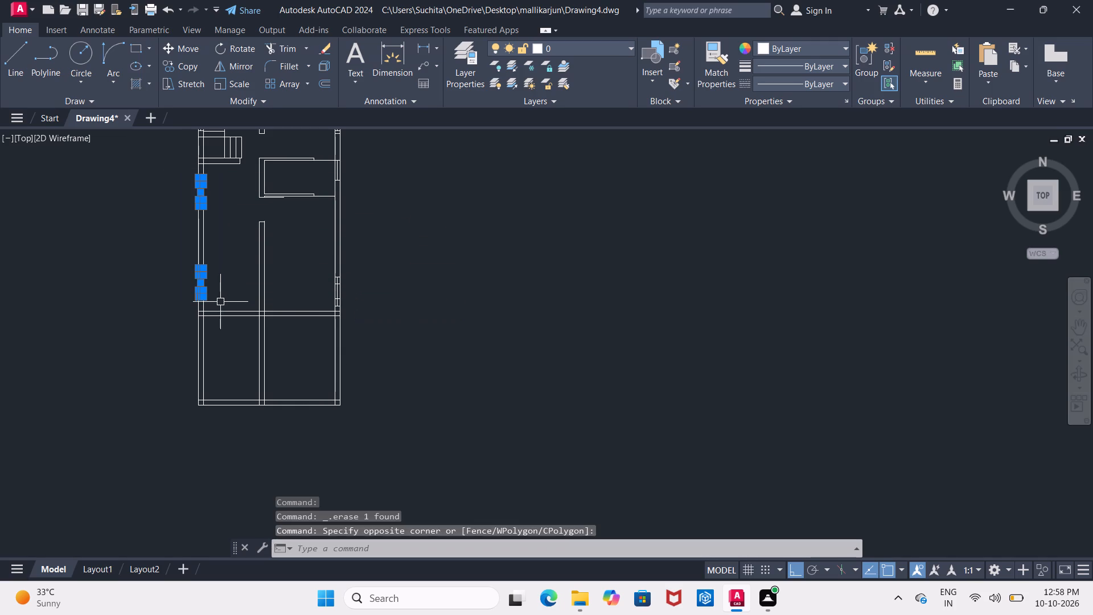
{"action": "key", "text": "Delete"}
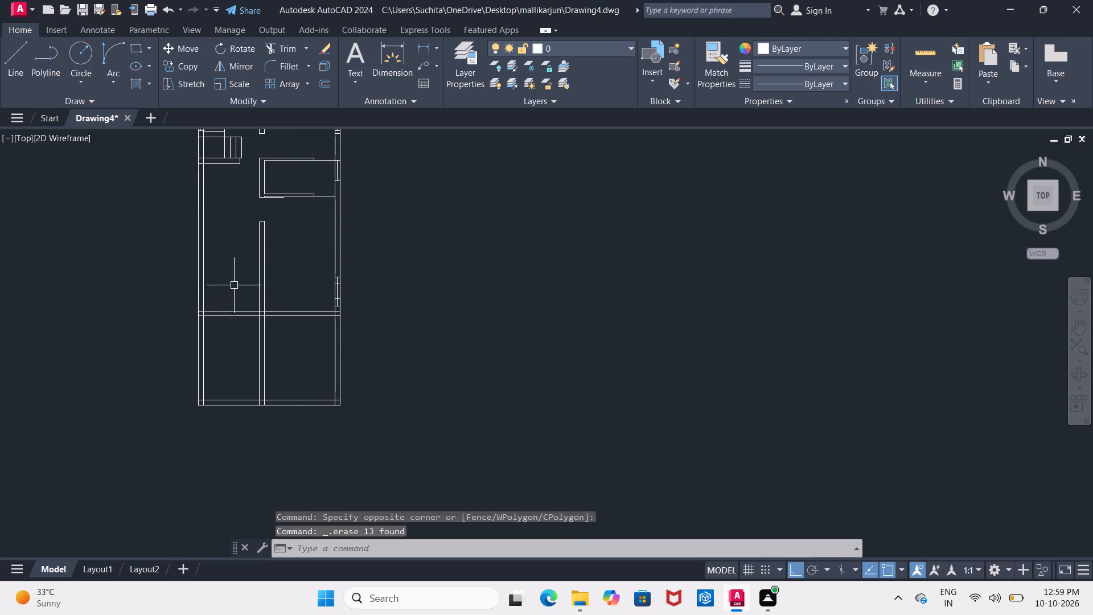
Delete the remaining door leaf line at the upper end of the middle wall opening.
{"action": "scroll", "coordinate": [233, 243], "scroll_direction": "up", "scroll_amount": 1}
{"action": "middle_click_drag", "start_coordinate": [236, 204], "coordinate": [69, 295]}
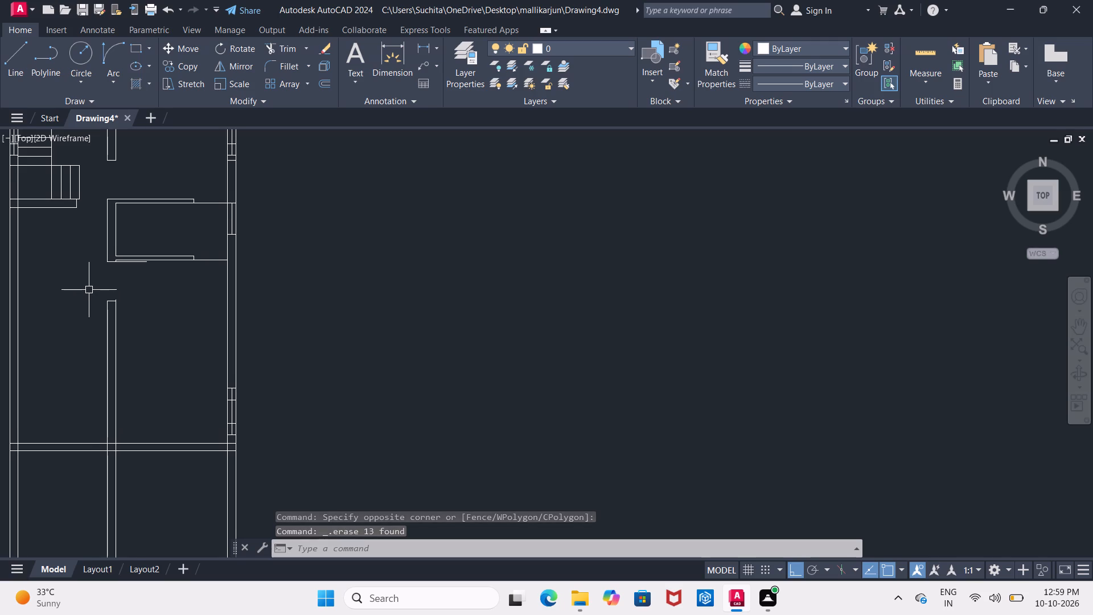
{"action": "scroll", "coordinate": [89, 290], "scroll_direction": "up", "scroll_amount": 2}
{"action": "middle_click_drag", "start_coordinate": [89, 290], "coordinate": [50, 292]}
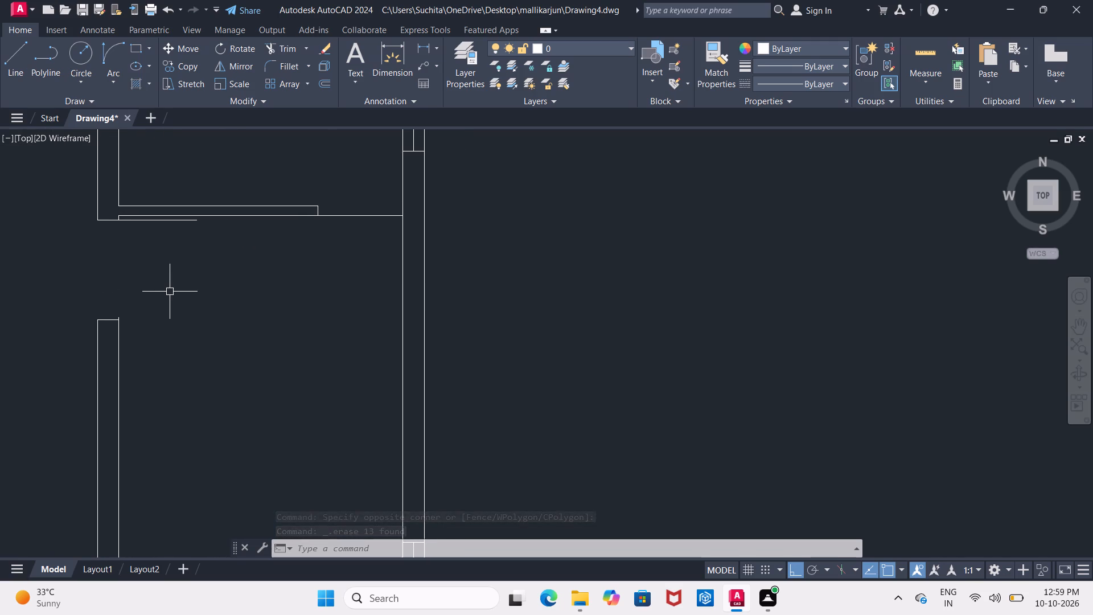
{"action": "left_click", "coordinate": [166, 219]}
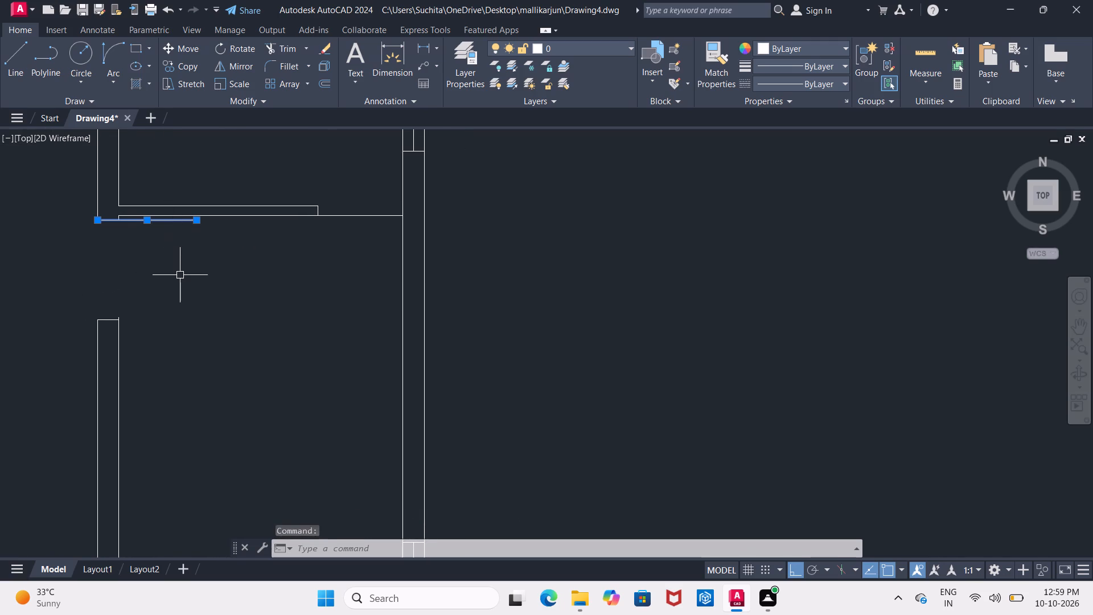
{"action": "key", "text": "Delete"}
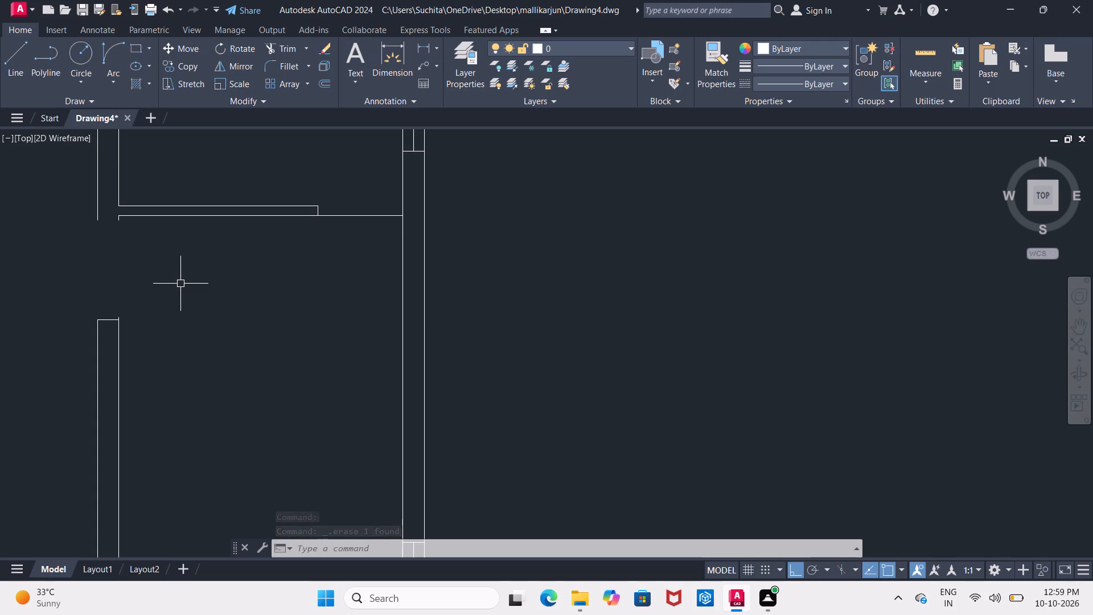
Extend both middle wall lines across the former door opening below the small room to close the gap.
{"action": "type", "text": "EX"}
{"action": "key", "text": "Return"}
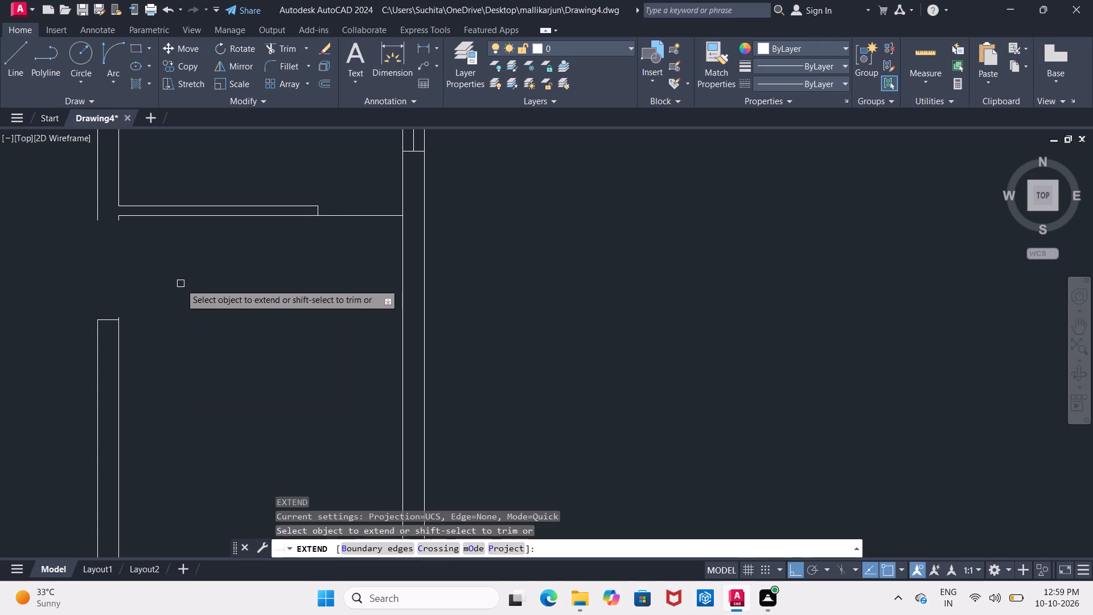
{"action": "left_click", "coordinate": [116, 376]}
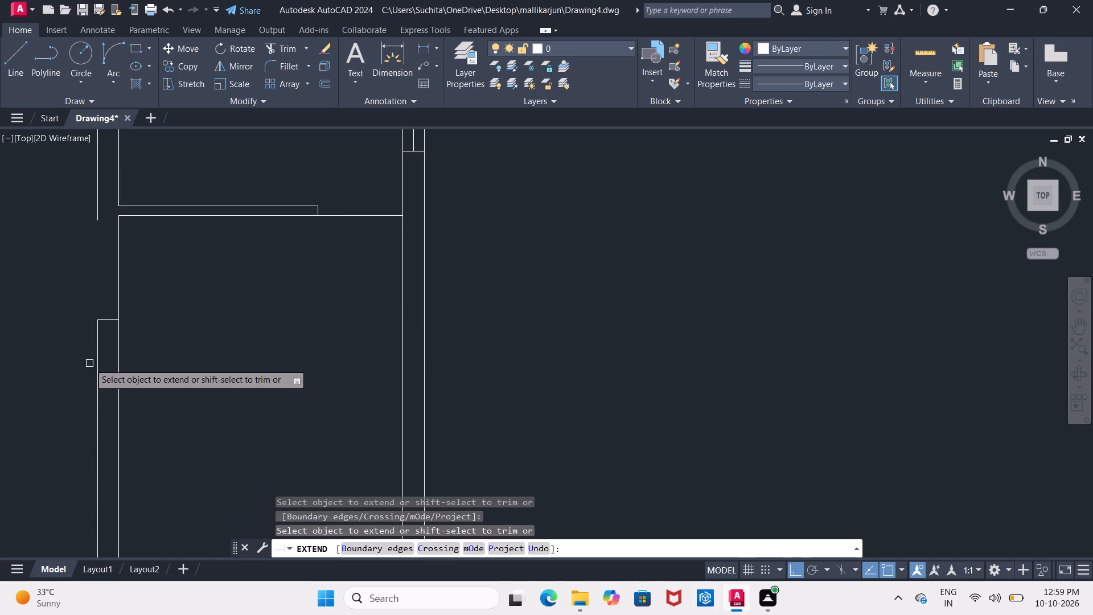
{"action": "left_click", "coordinate": [98, 330]}
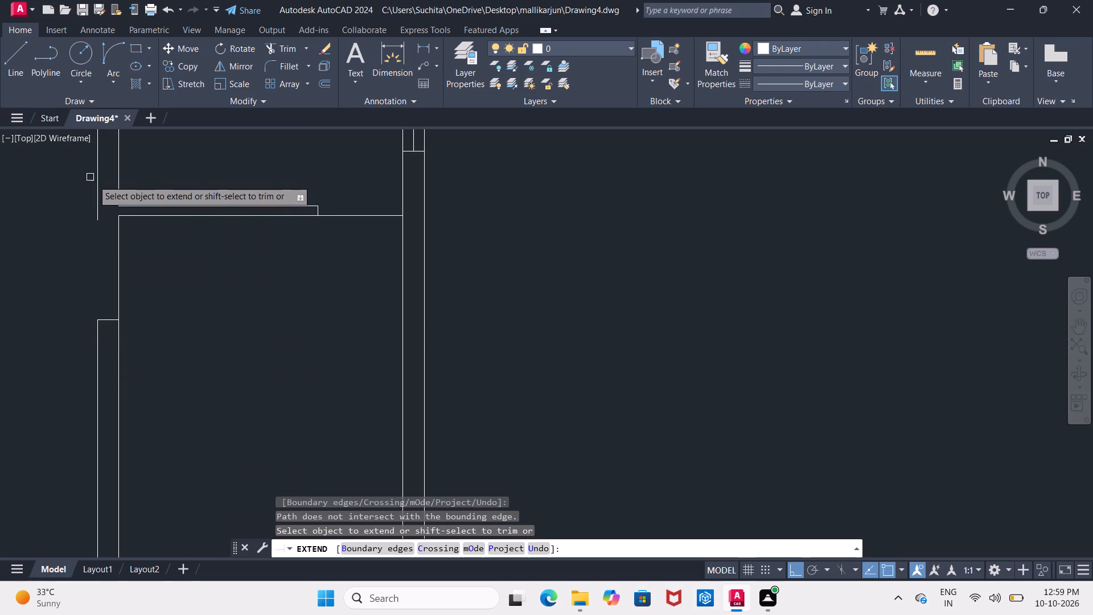
{"action": "left_click", "coordinate": [96, 187]}
{"action": "double_click", "coordinate": [97, 190]}
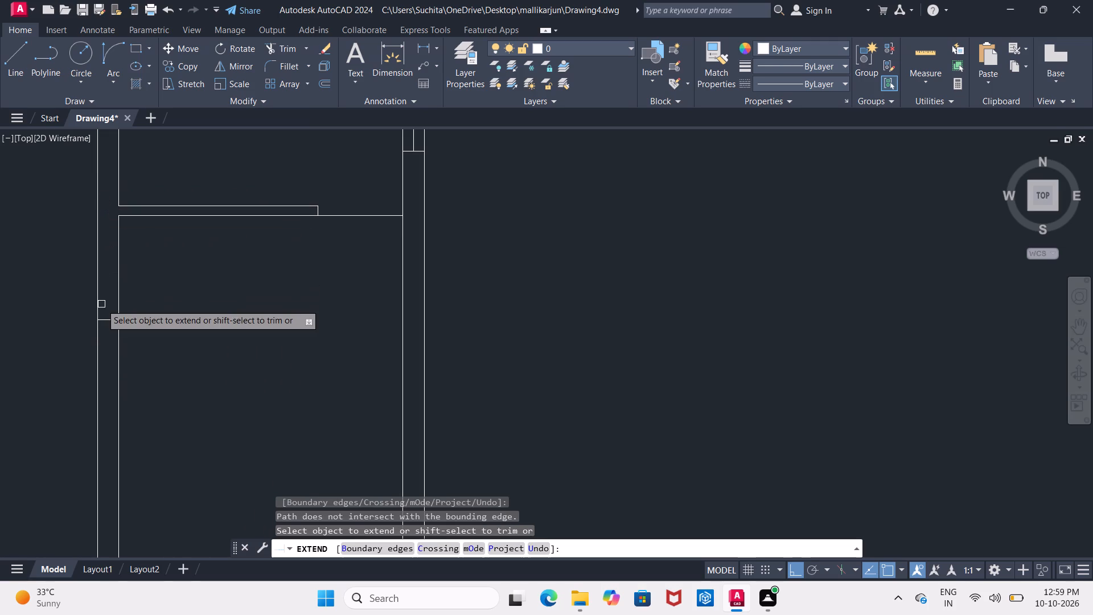
{"action": "left_click", "coordinate": [101, 304]}
{"action": "key", "text": "Escape"}
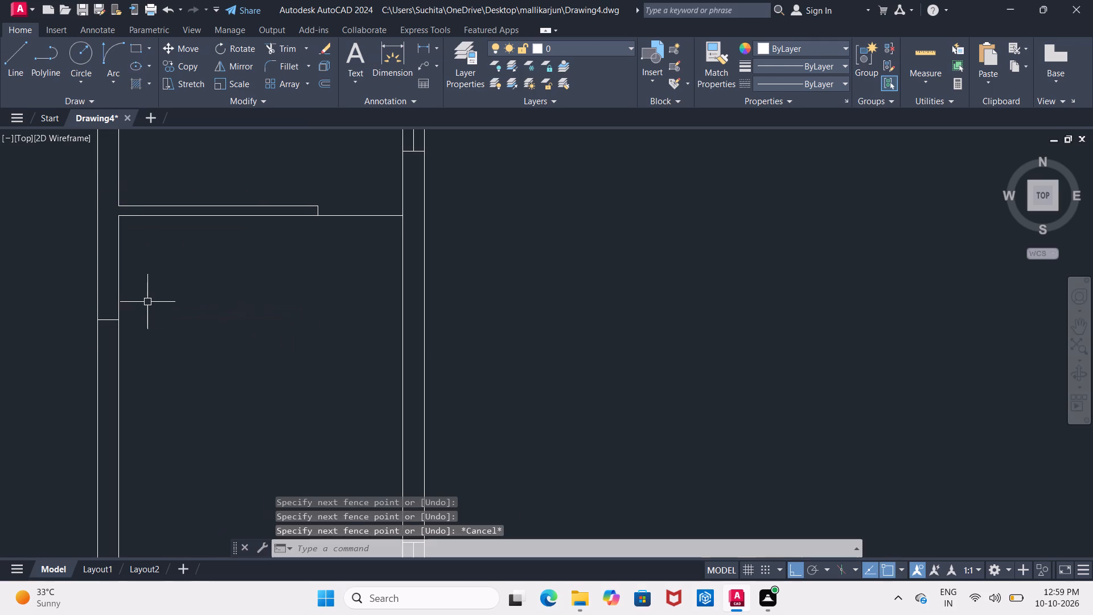
Extend the lines of the small room's upper and lower partition walls to the outer face of the right outer wall.
{"action": "scroll", "coordinate": [150, 297], "scroll_direction": "down", "scroll_amount": 1}
{"action": "middle_click_drag", "start_coordinate": [200, 288], "coordinate": [103, 311]}
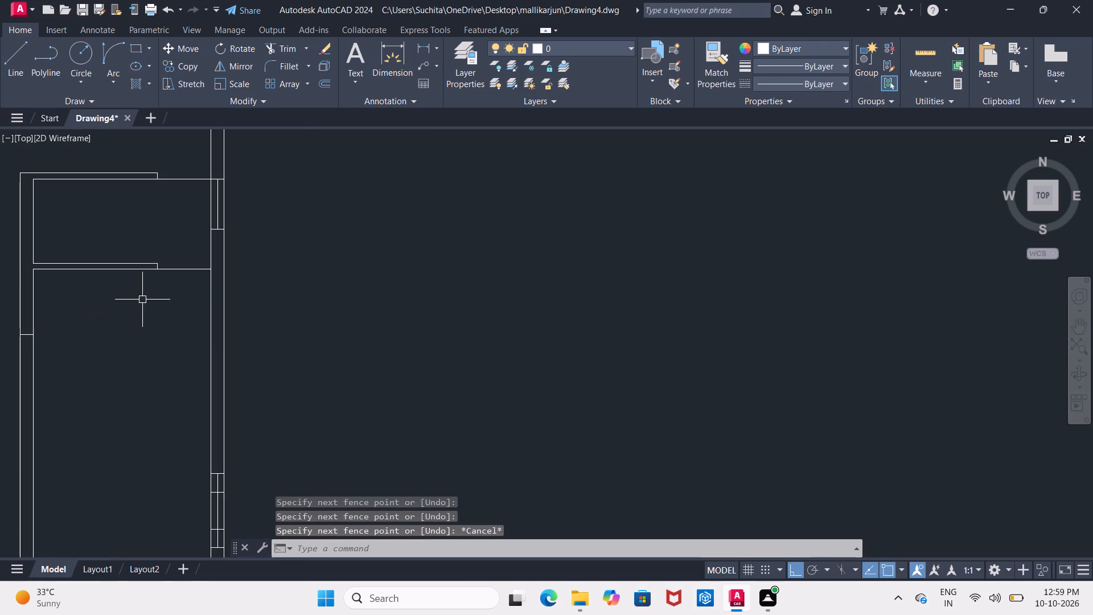
{"action": "type", "text": "EX"}
{"action": "key", "text": "Return"}
{"action": "scroll", "coordinate": [126, 278], "scroll_direction": "up", "scroll_amount": 2}
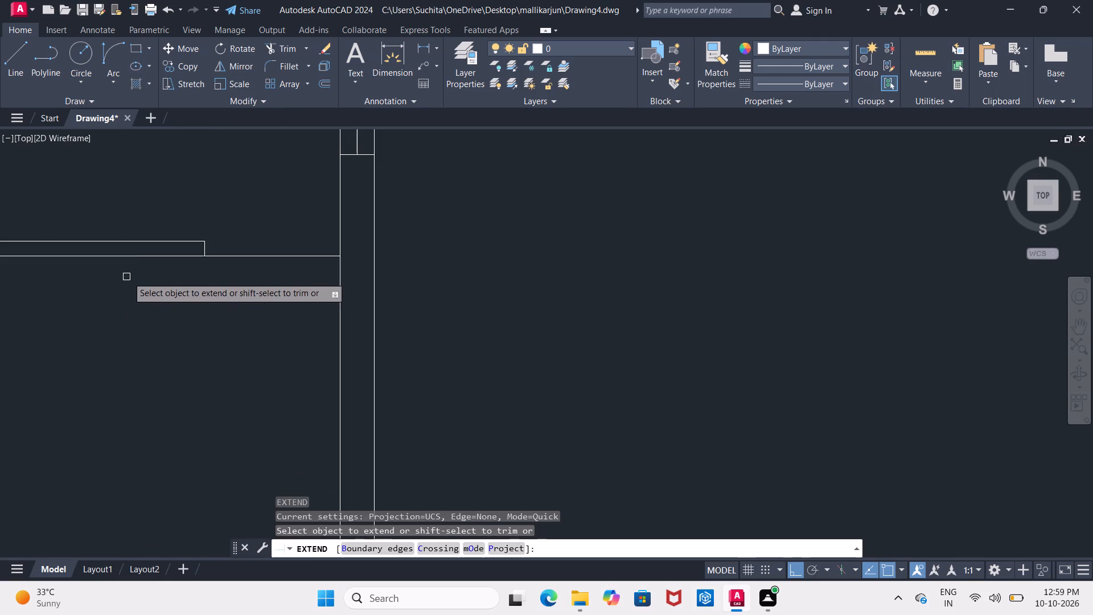
{"action": "middle_click_drag", "start_coordinate": [192, 199], "coordinate": [169, 427]}
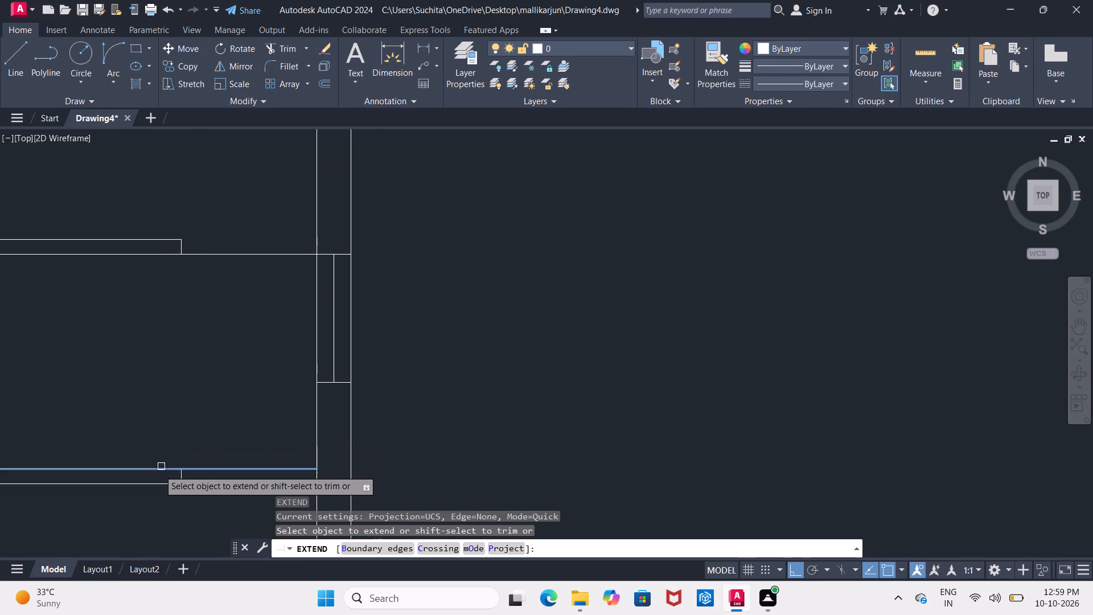
{"action": "left_click", "coordinate": [157, 469]}
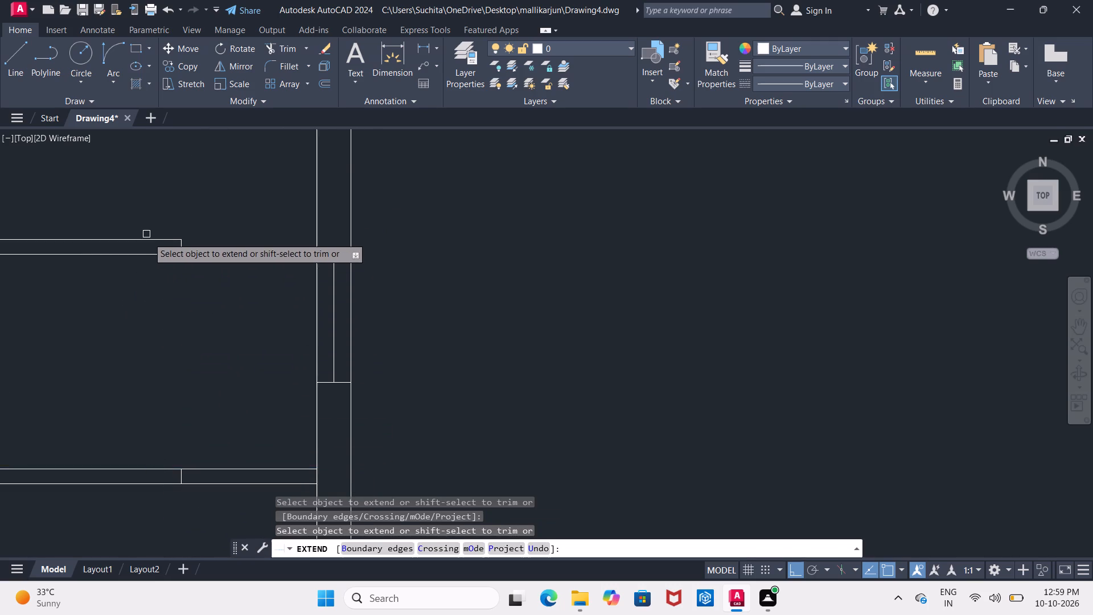
{"action": "left_click", "coordinate": [150, 239]}
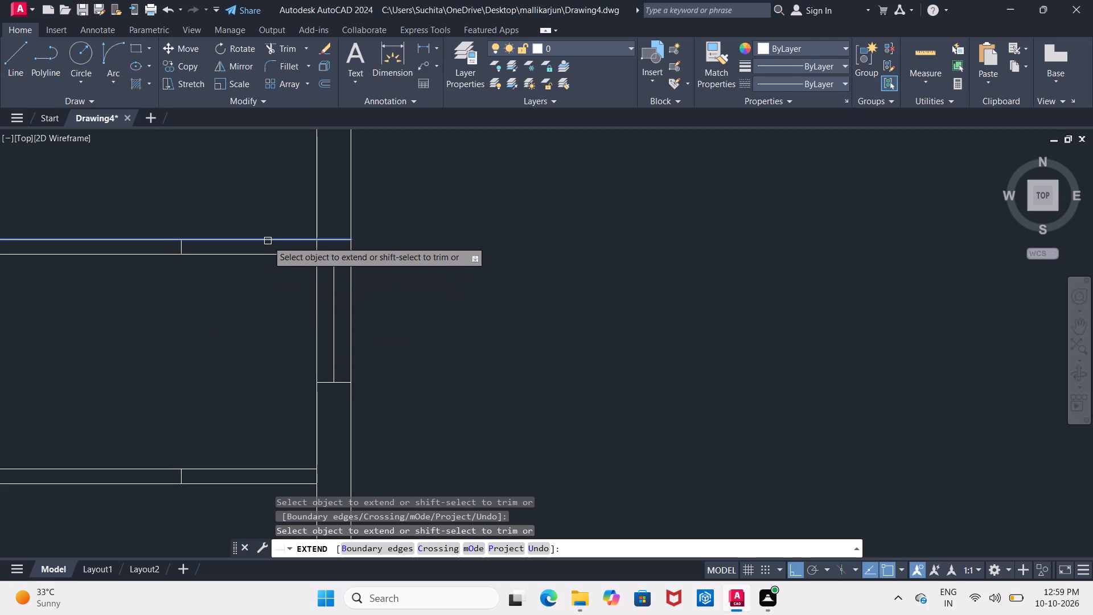
{"action": "left_click", "coordinate": [268, 241]}
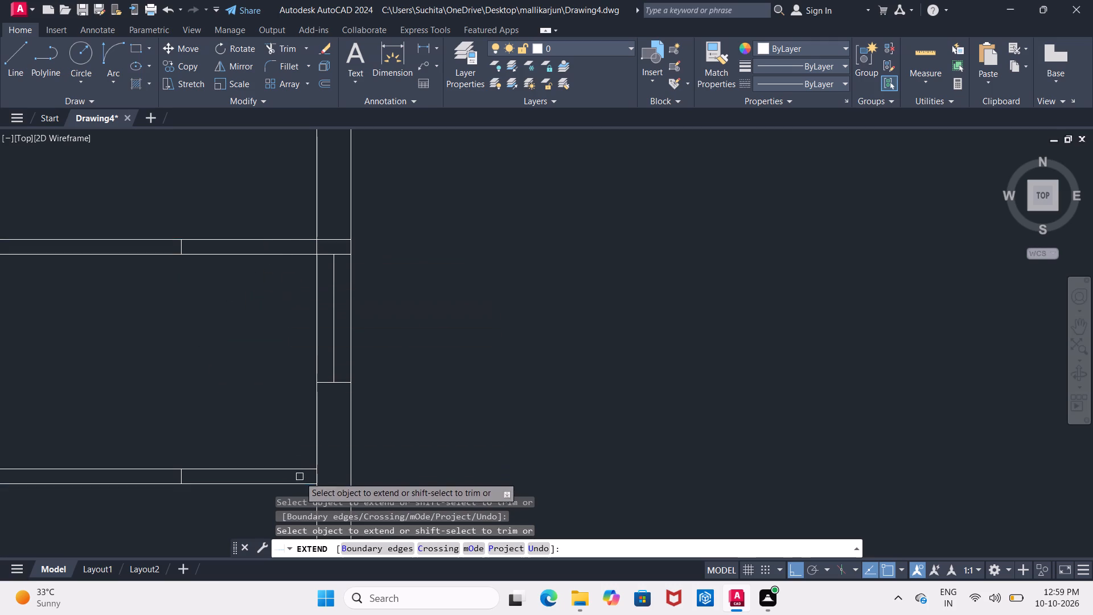
{"action": "left_click", "coordinate": [301, 483]}
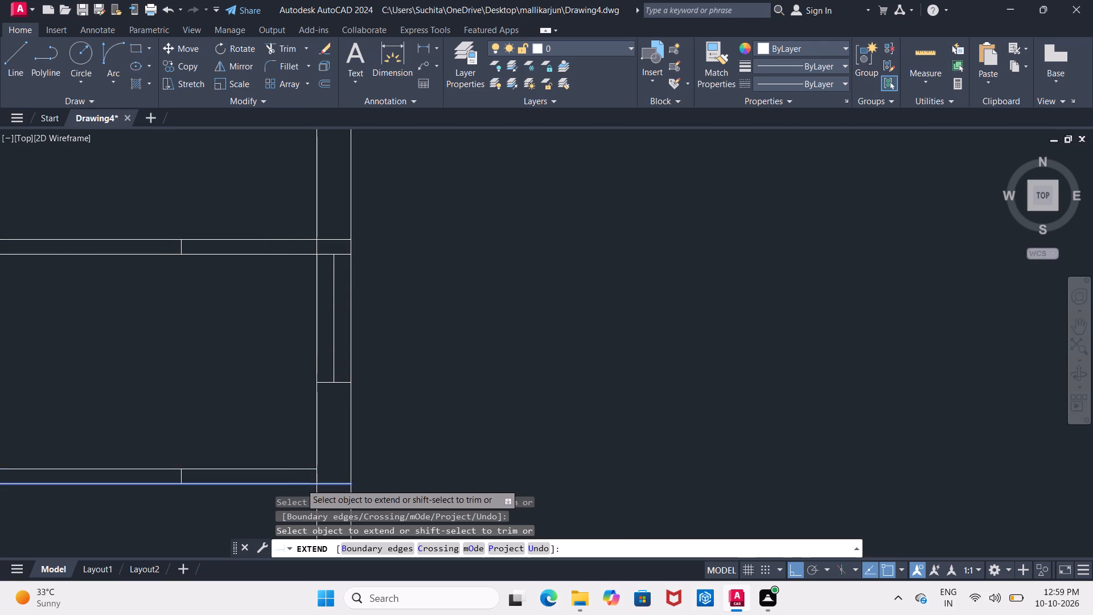
{"action": "left_click", "coordinate": [301, 469]}
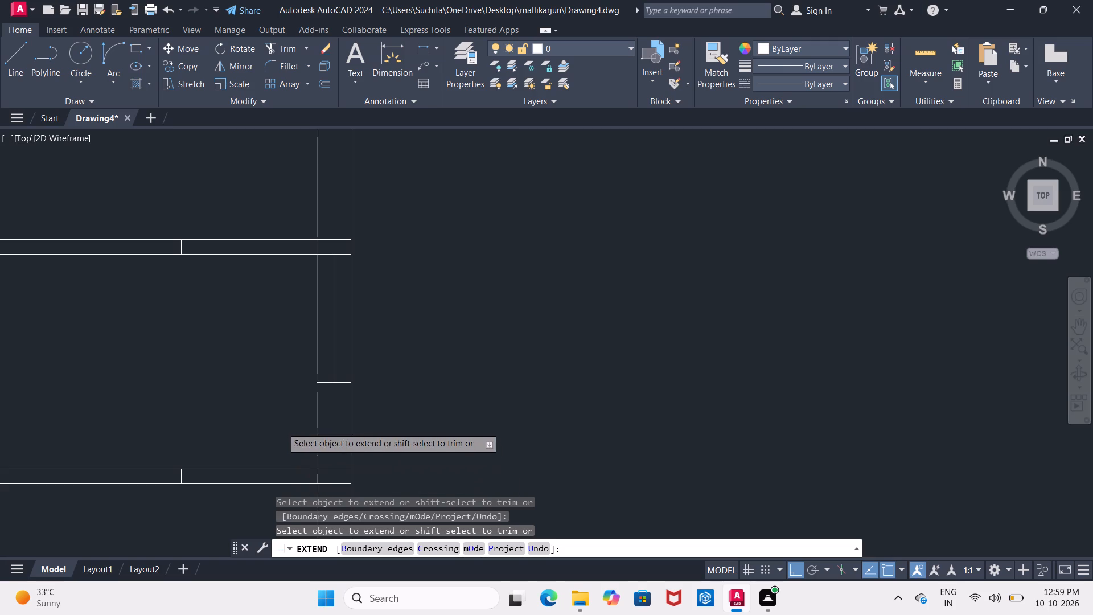
{"action": "key", "text": "Escape"}
Delete the two leftover short end lines across the small room's upper and lower partition walls.
{"action": "scroll", "coordinate": [178, 240], "scroll_direction": "up", "scroll_amount": 2}
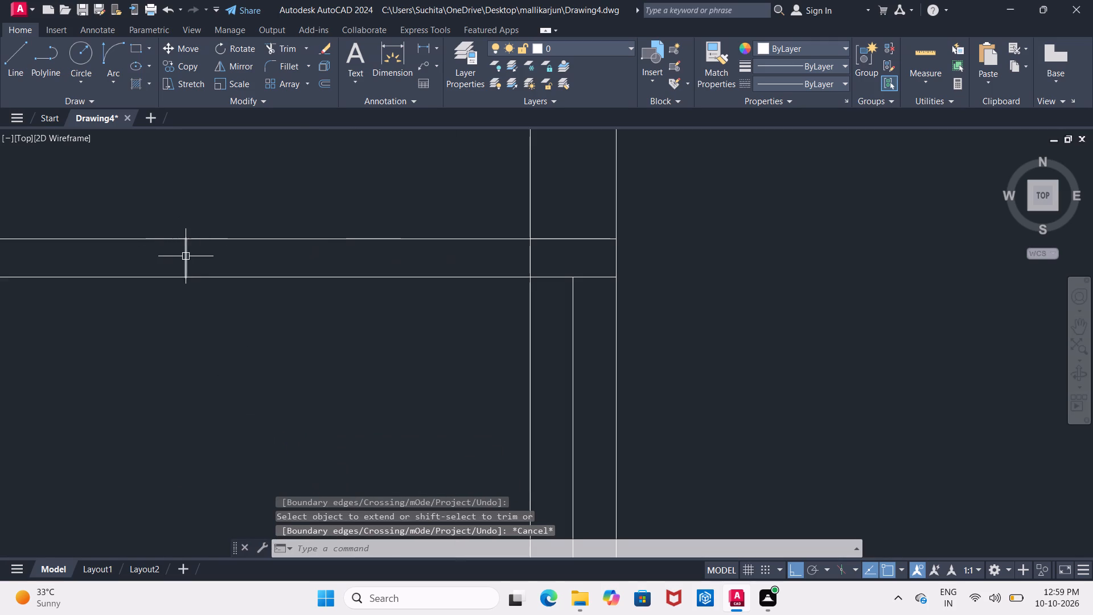
{"action": "left_click", "coordinate": [186, 256]}
{"action": "scroll", "coordinate": [196, 278], "scroll_direction": "down", "scroll_amount": 3}
{"action": "scroll", "coordinate": [203, 413], "scroll_direction": "up", "scroll_amount": 1}
{"action": "middle_click_drag", "start_coordinate": [203, 413], "coordinate": [181, 274]}
{"action": "scroll", "coordinate": [168, 284], "scroll_direction": "up", "scroll_amount": 2}
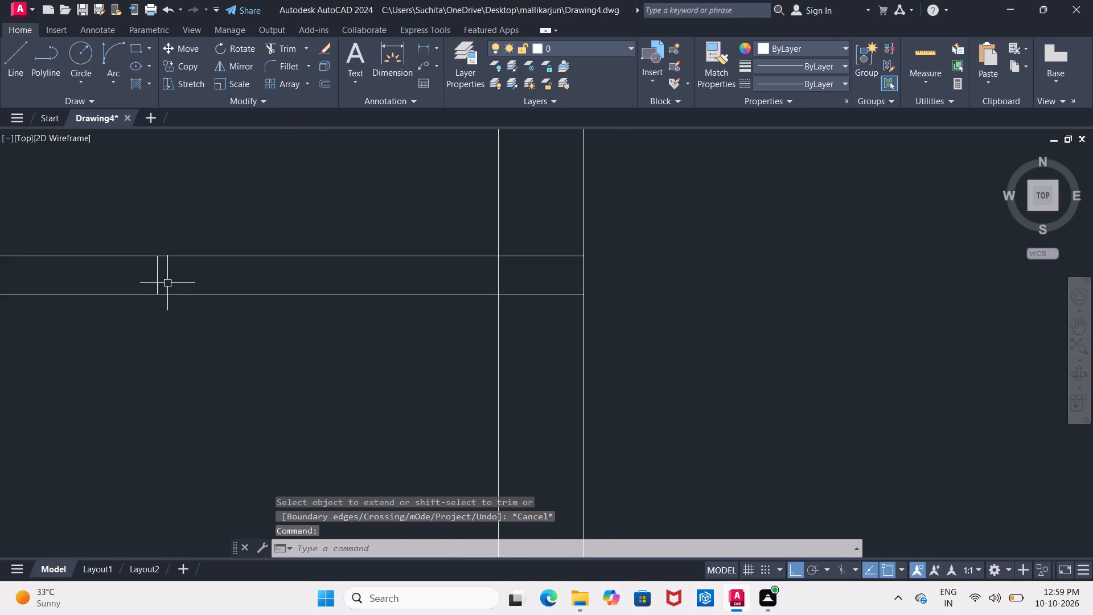
{"action": "left_click", "coordinate": [157, 281]}
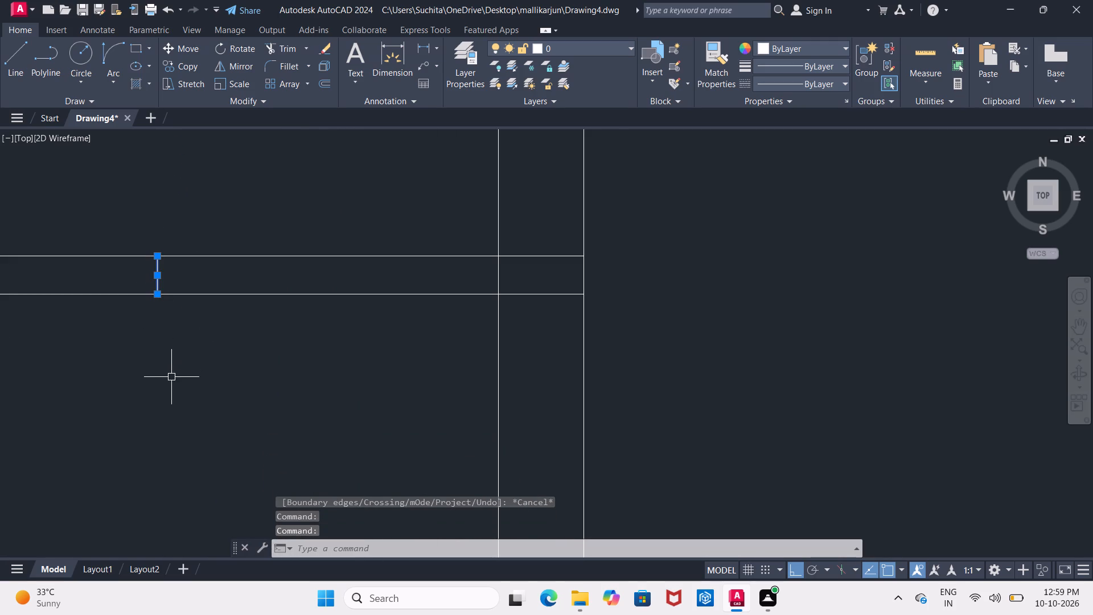
{"action": "key", "text": "Delete"}
Delete the remaining window centre line and end line in the right outer wall of the small room.
{"action": "scroll", "coordinate": [176, 391], "scroll_direction": "down", "scroll_amount": 4}
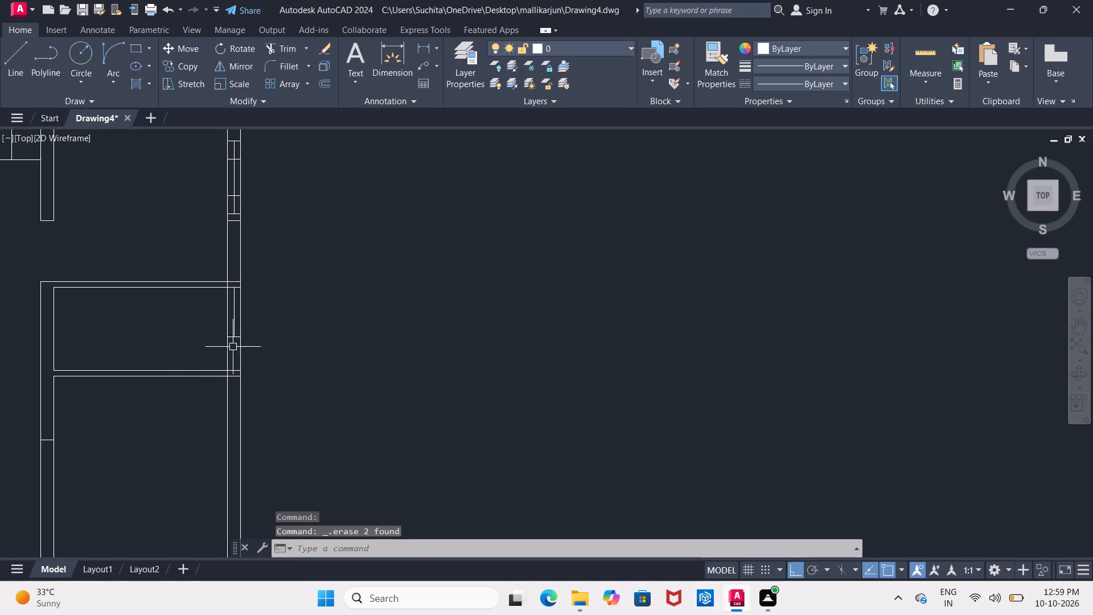
{"action": "scroll", "coordinate": [242, 333], "scroll_direction": "up", "scroll_amount": 2}
{"action": "left_click", "coordinate": [227, 344]}
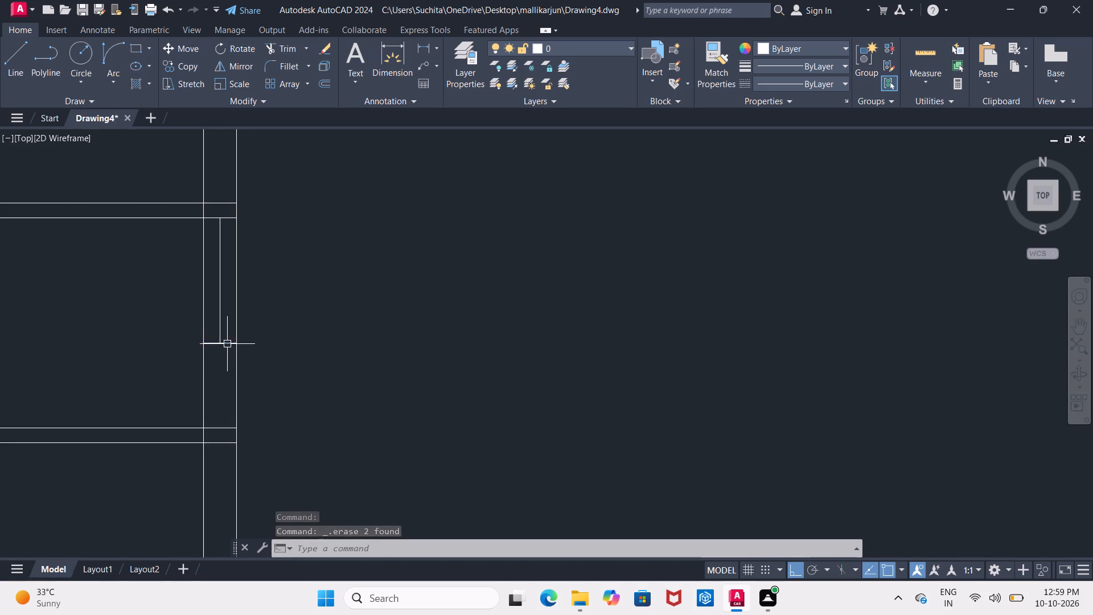
{"action": "left_click", "coordinate": [217, 314]}
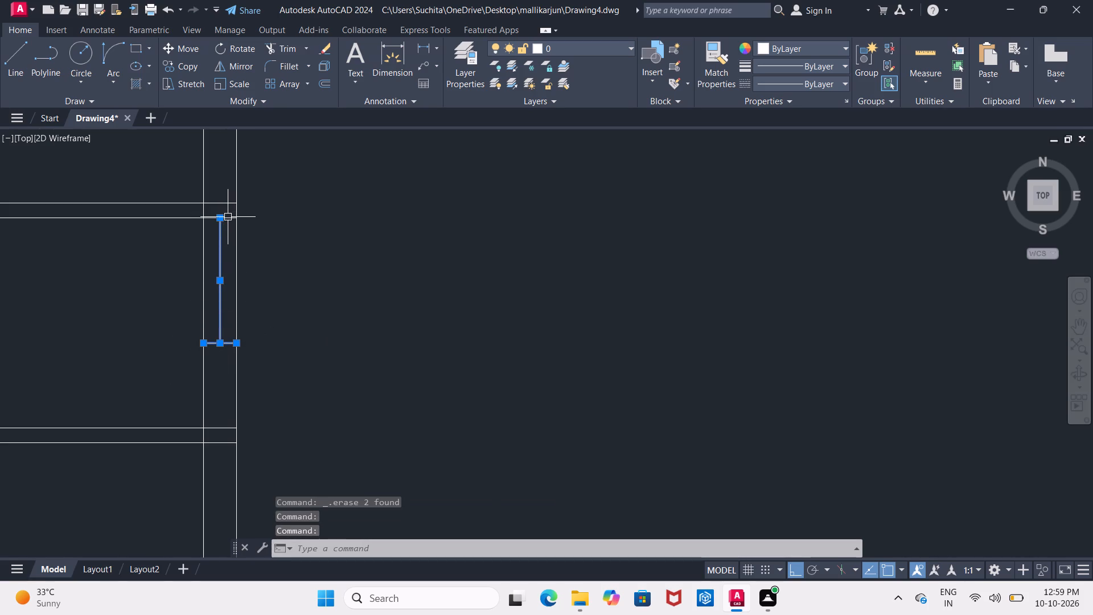
{"action": "key", "text": "Delete"}
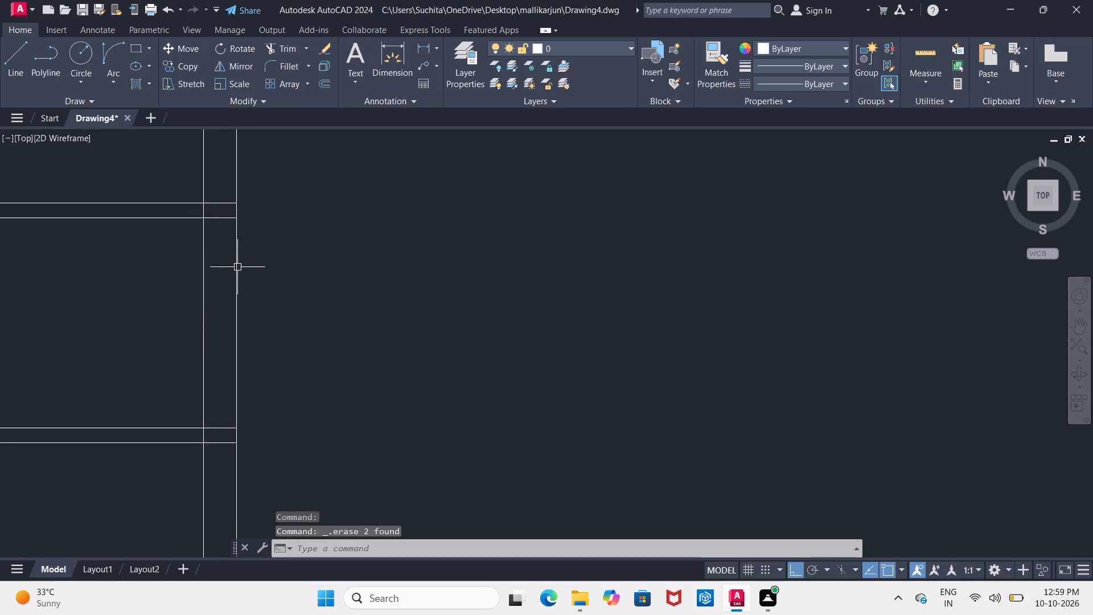
Delete the windows in the right and top outer walls of the upper-right room.
{"action": "scroll", "coordinate": [463, 449], "scroll_direction": "down", "scroll_amount": 3}
{"action": "middle_click_drag", "start_coordinate": [439, 377], "coordinate": [320, 385]}
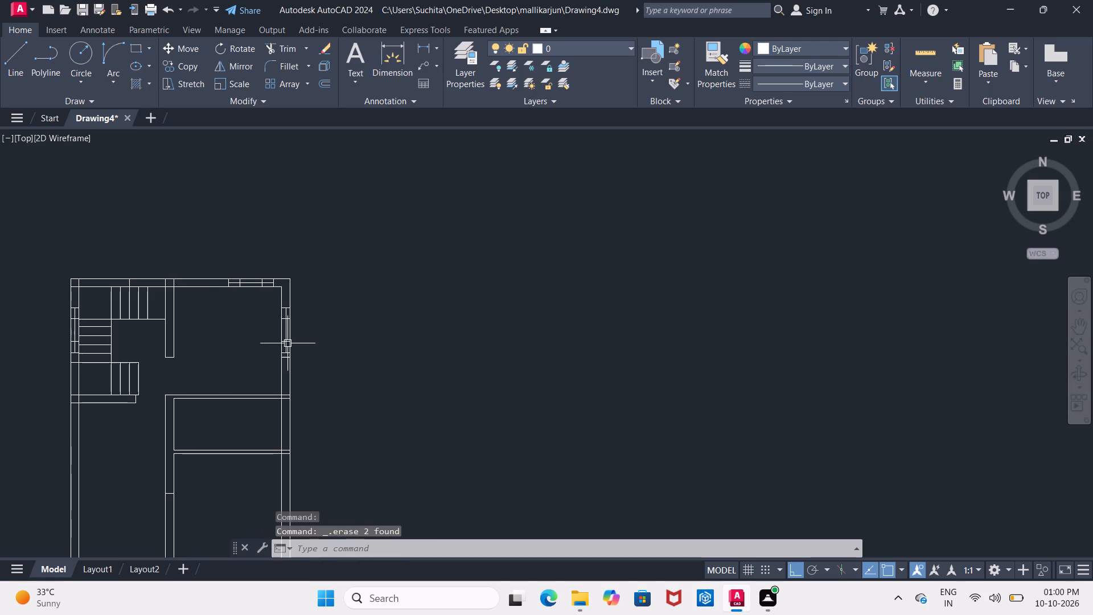
{"action": "left_click", "coordinate": [264, 301]}
{"action": "left_click", "coordinate": [311, 372]}
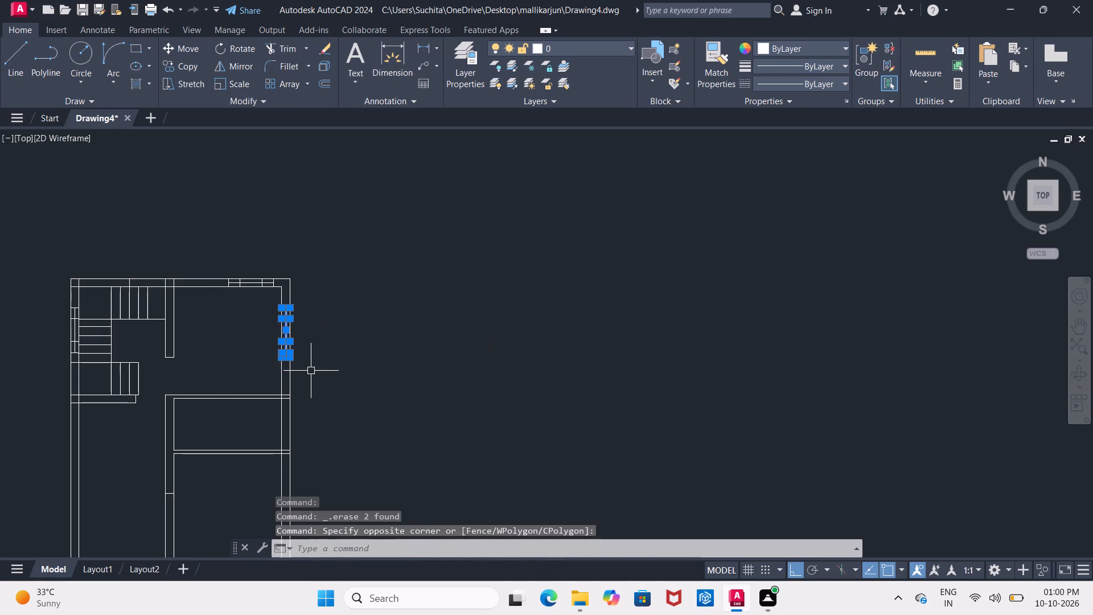
{"action": "key", "text": "Delete"}
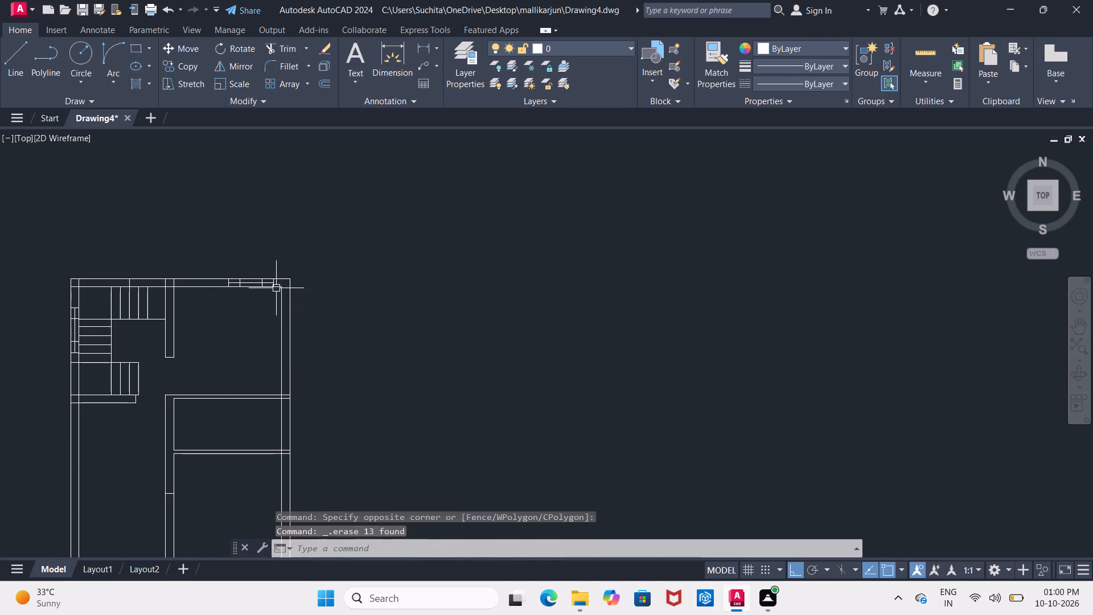
{"action": "left_click", "coordinate": [212, 266]}
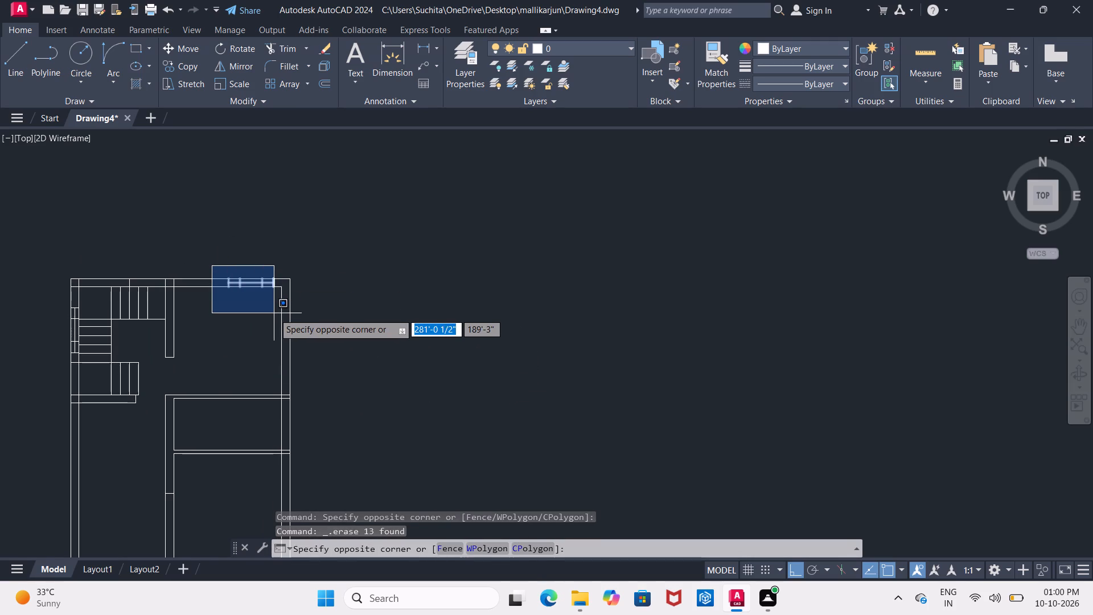
{"action": "left_click", "coordinate": [285, 351]}
{"action": "key", "text": "Delete"}
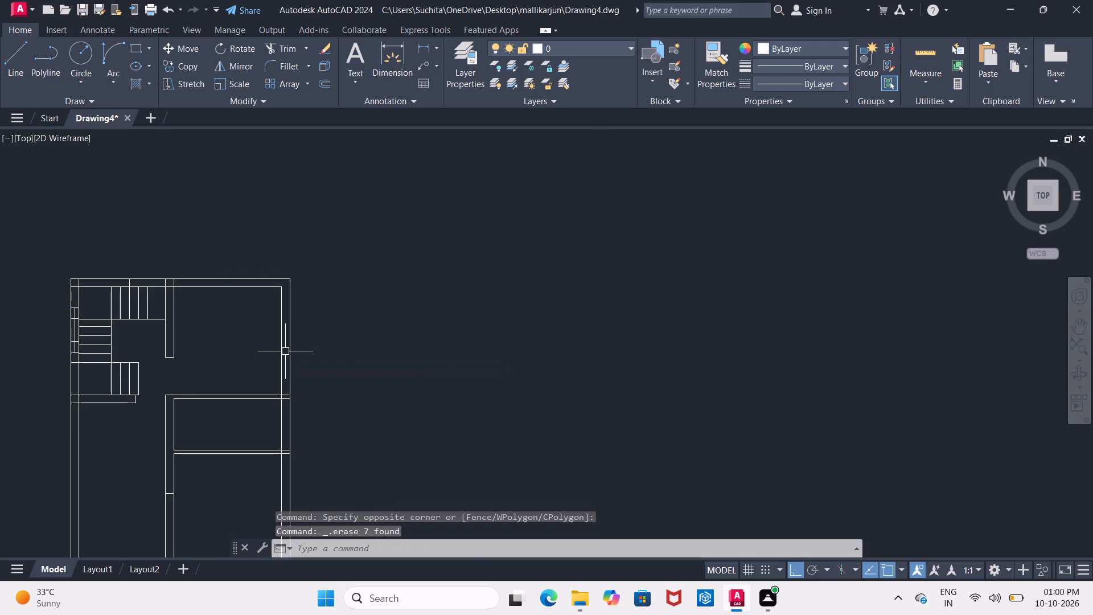
Delete the stair tread line that crosses the top outer wall.
{"action": "scroll", "coordinate": [106, 274], "scroll_direction": "up", "scroll_amount": 2}
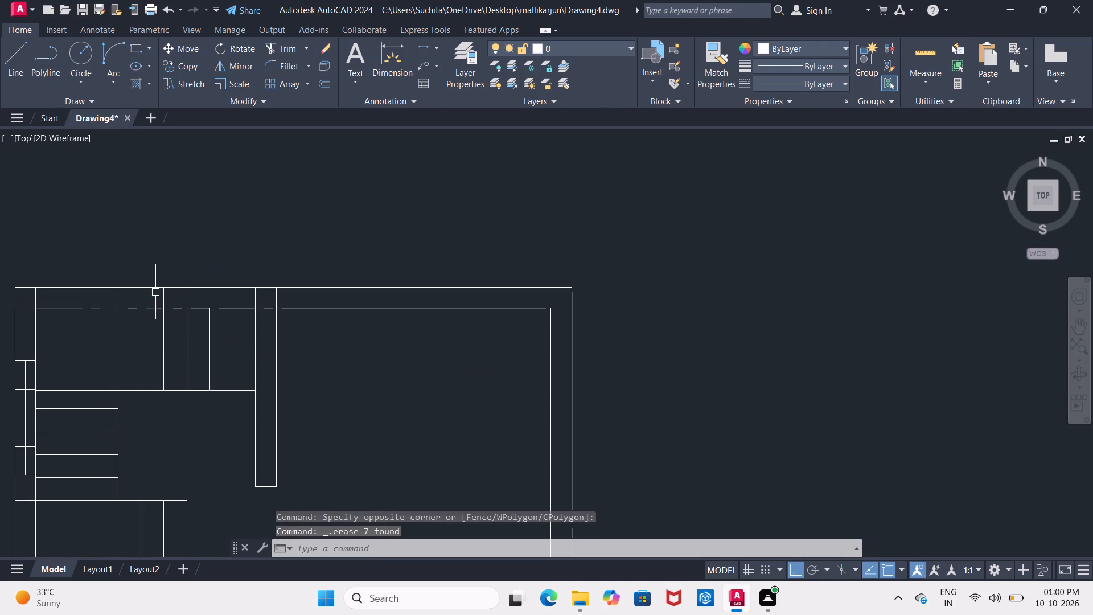
{"action": "left_click", "coordinate": [163, 294]}
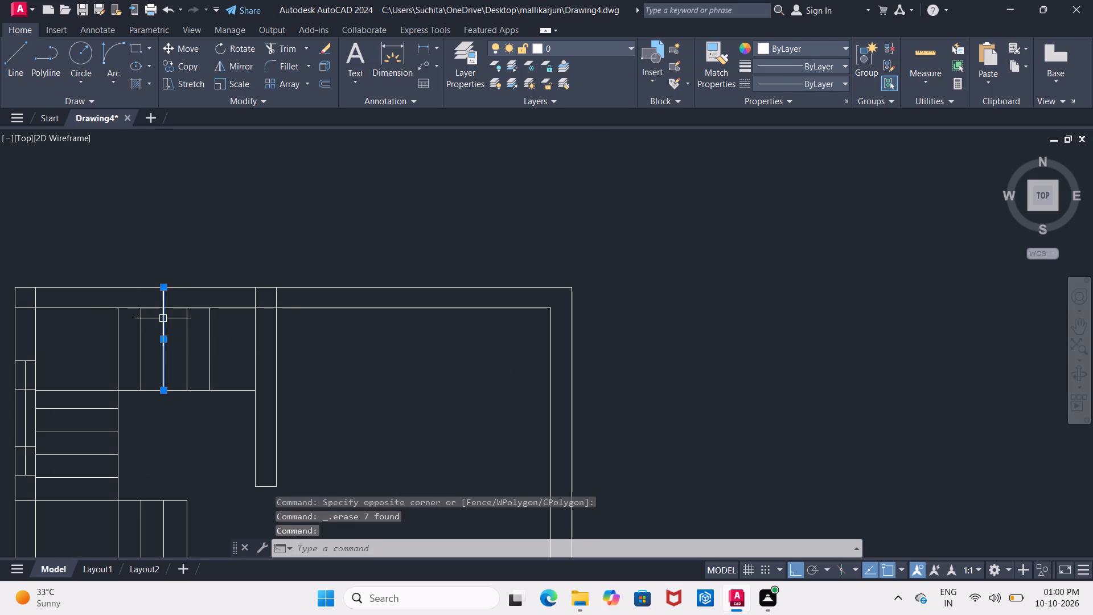
{"action": "key", "text": "Delete"}
Delete the window in the left outer wall beside the stairs together with the horizontal stair lines.
{"action": "scroll", "coordinate": [167, 302], "scroll_direction": "down", "scroll_amount": 1}
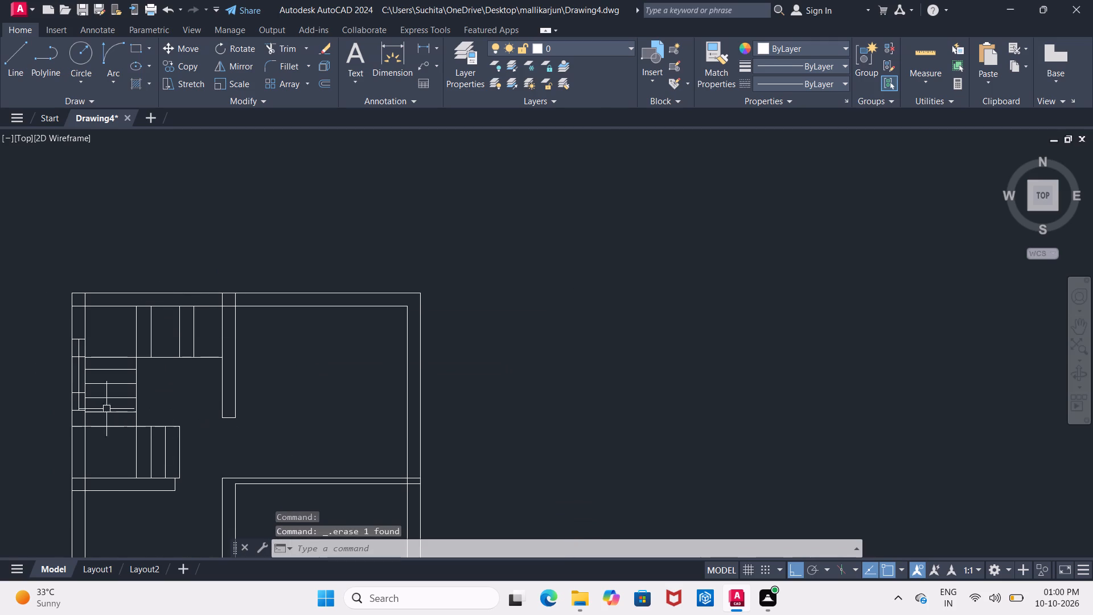
{"action": "left_click", "coordinate": [40, 328]}
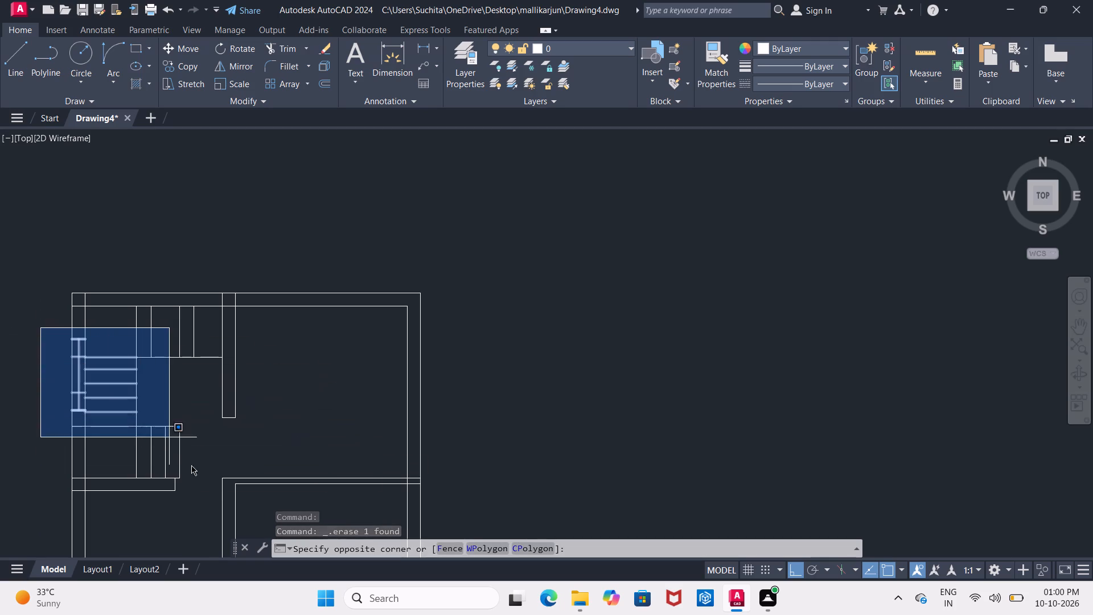
{"action": "left_click", "coordinate": [200, 470]}
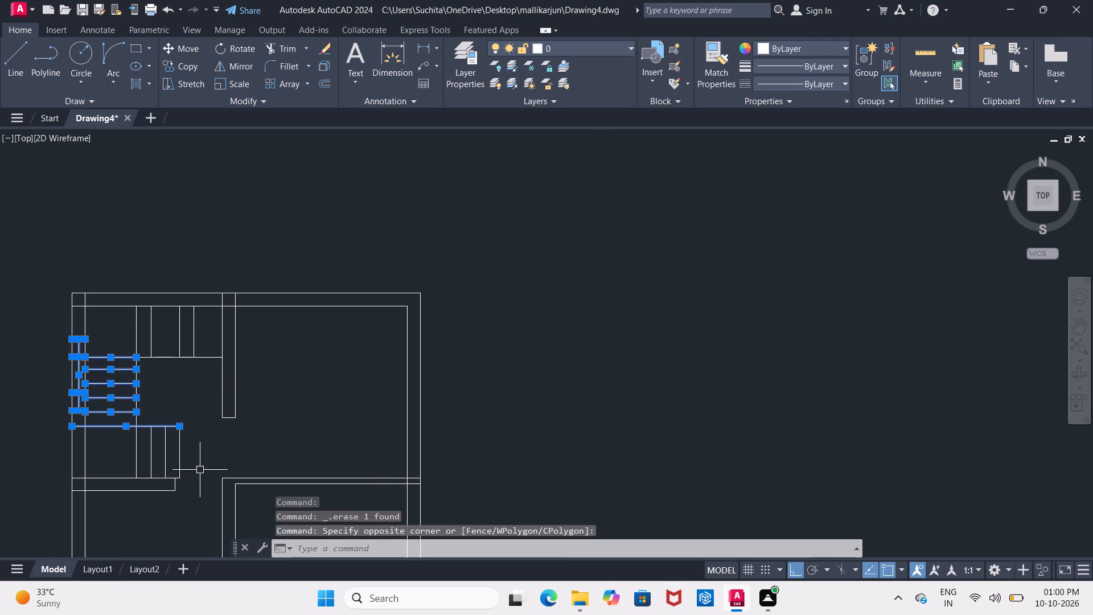
{"action": "key", "text": "Delete"}
Delete the remaining stair lines of the upper and lower flights, including the long vertical line and the upper flight's edge.
{"action": "left_click", "coordinate": [135, 334]}
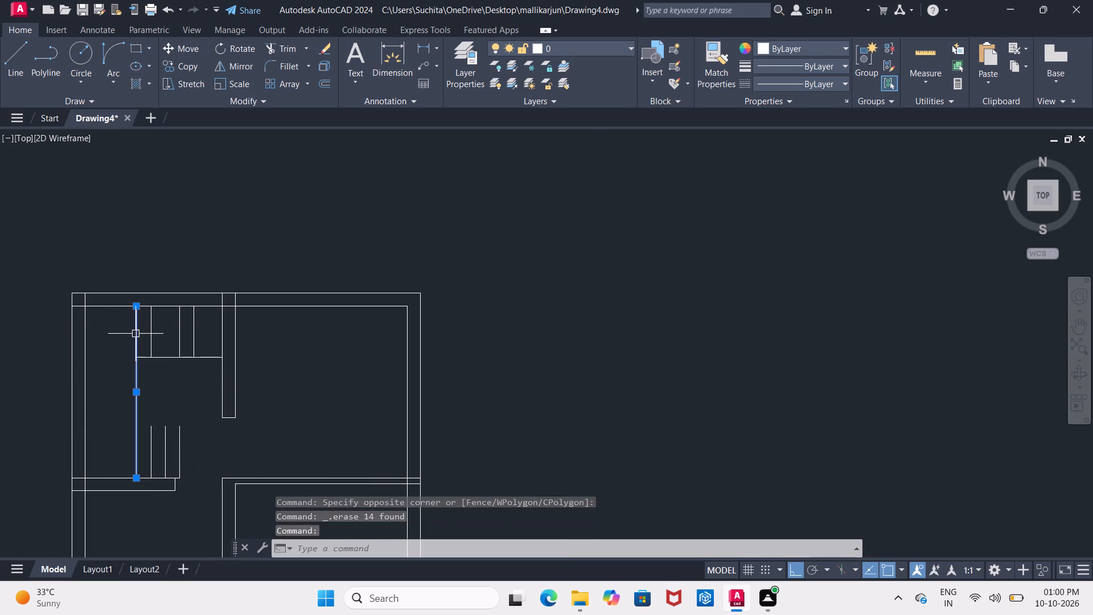
{"action": "left_click", "coordinate": [149, 339]}
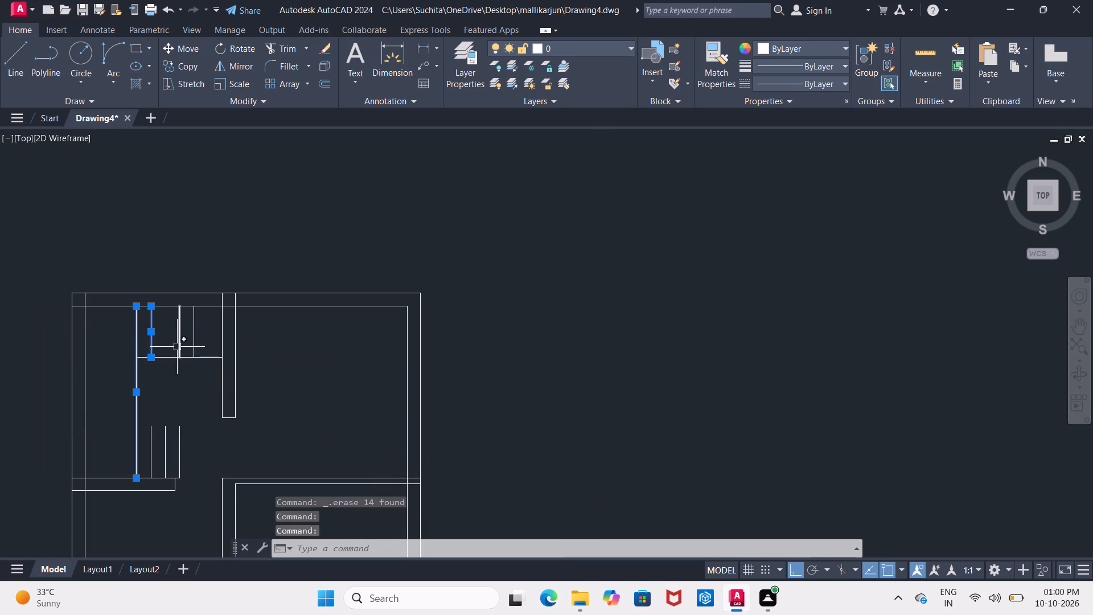
{"action": "left_click", "coordinate": [177, 347]}
{"action": "left_click", "coordinate": [194, 349]}
{"action": "left_click", "coordinate": [202, 356]}
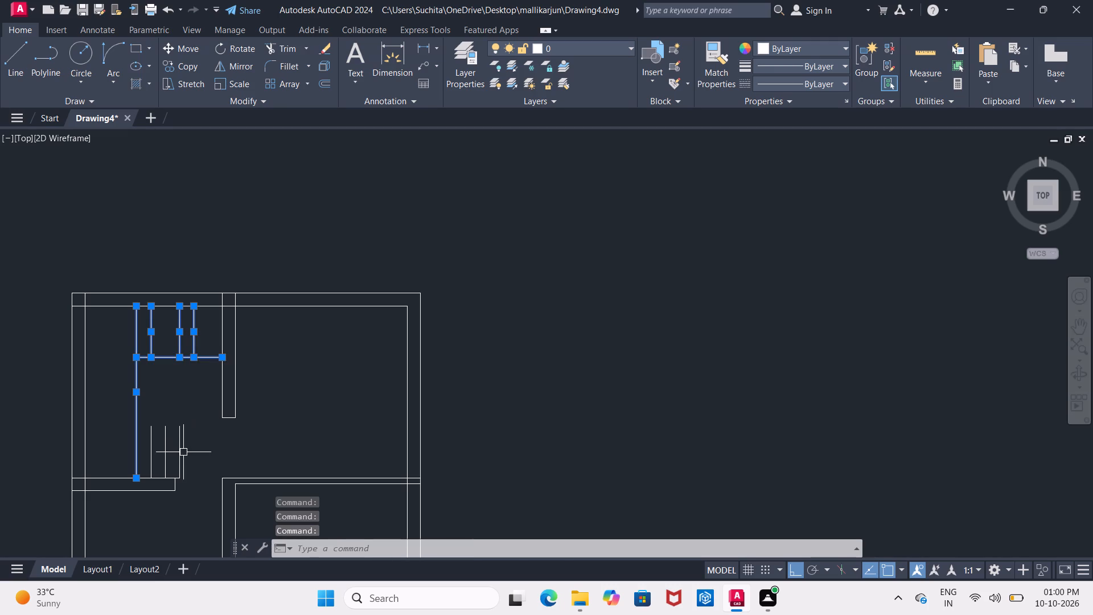
{"action": "left_click", "coordinate": [183, 452]}
{"action": "left_click", "coordinate": [178, 456]}
{"action": "left_click", "coordinate": [165, 455]}
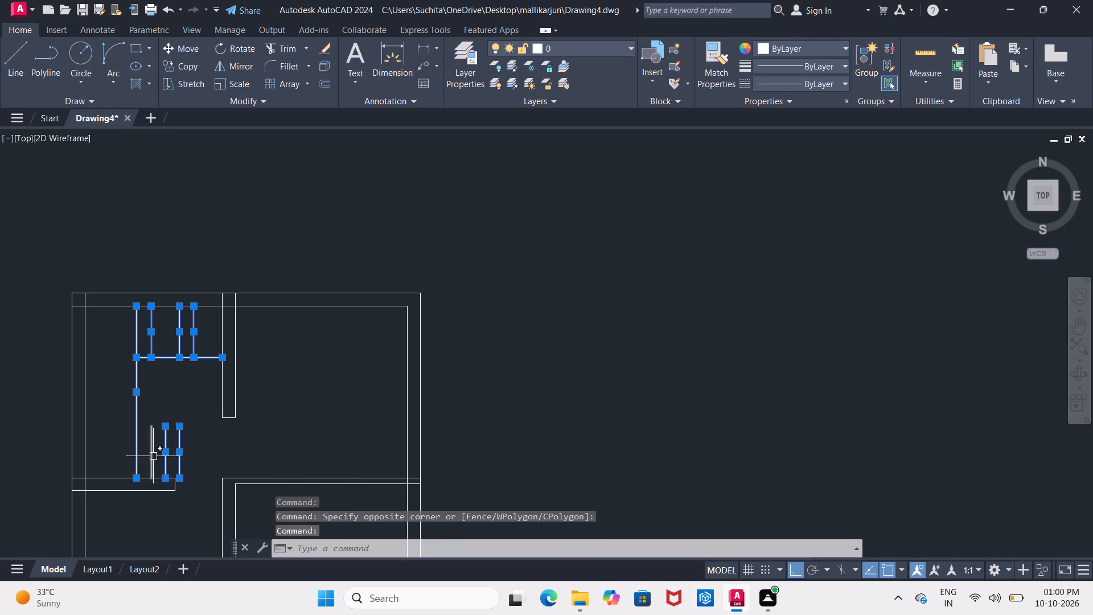
{"action": "left_click", "coordinate": [153, 456]}
{"action": "key", "text": "Delete"}
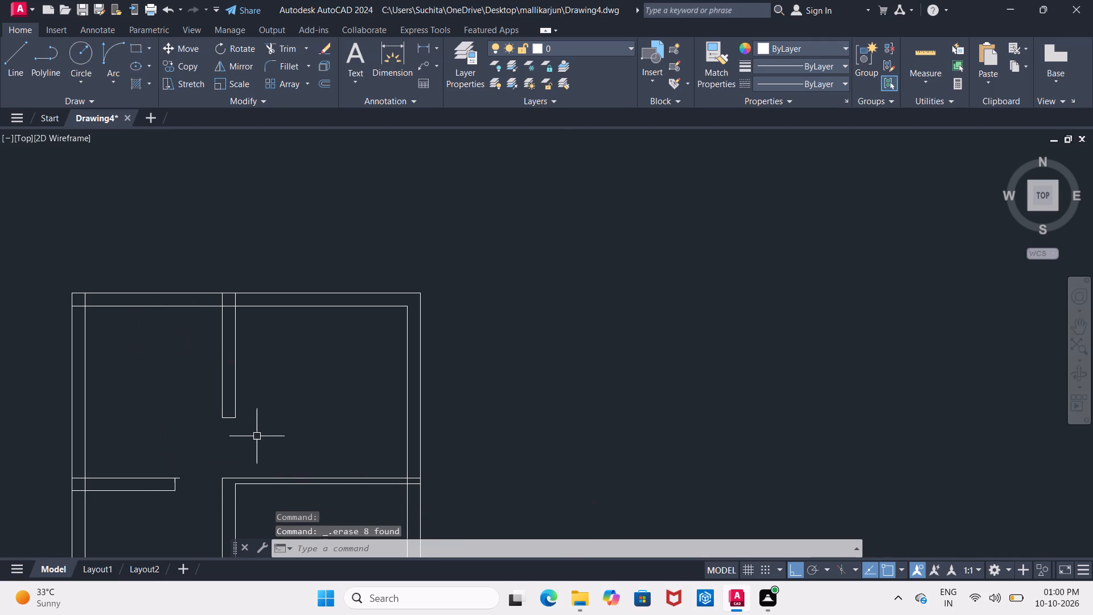
Extend both middle wall lines upward across the opening above the small room to close the gap.
{"action": "key", "text": "e"}
{"action": "key", "text": "x"}
{"action": "key", "text": "Return"}
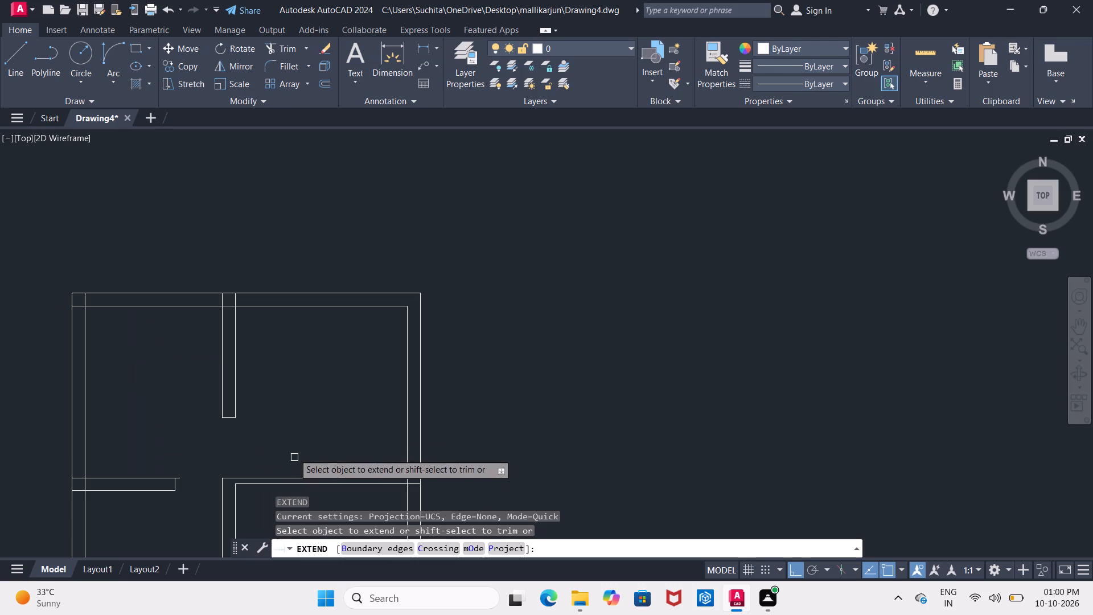
{"action": "middle_click_drag", "start_coordinate": [290, 448], "coordinate": [290, 272]}
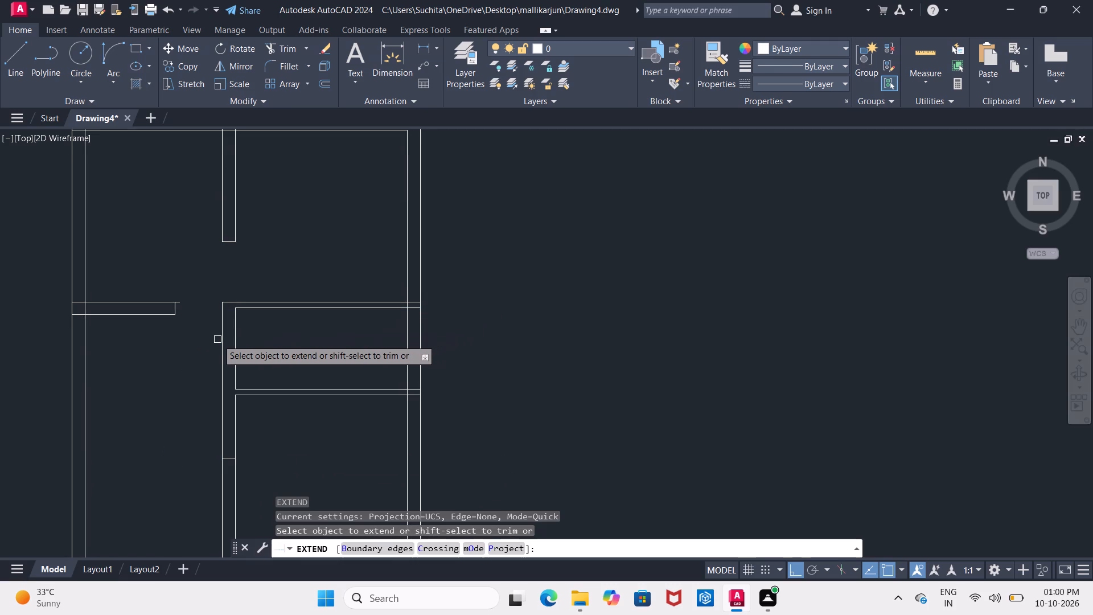
{"action": "left_click", "coordinate": [219, 339]}
{"action": "left_click", "coordinate": [235, 340]}
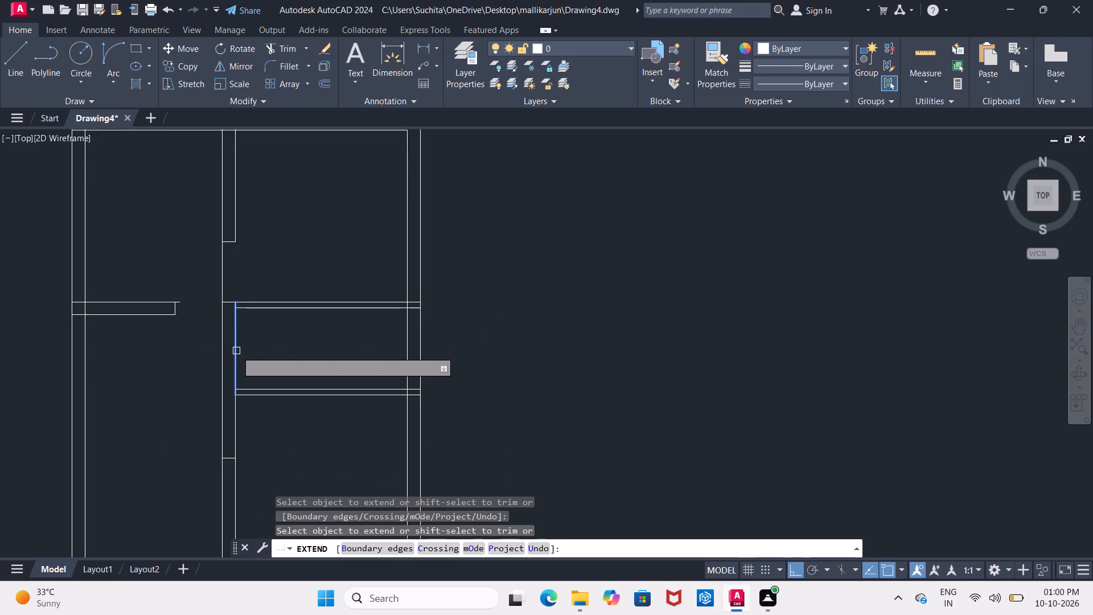
{"action": "left_click", "coordinate": [236, 354]}
{"action": "left_click", "coordinate": [236, 333]}
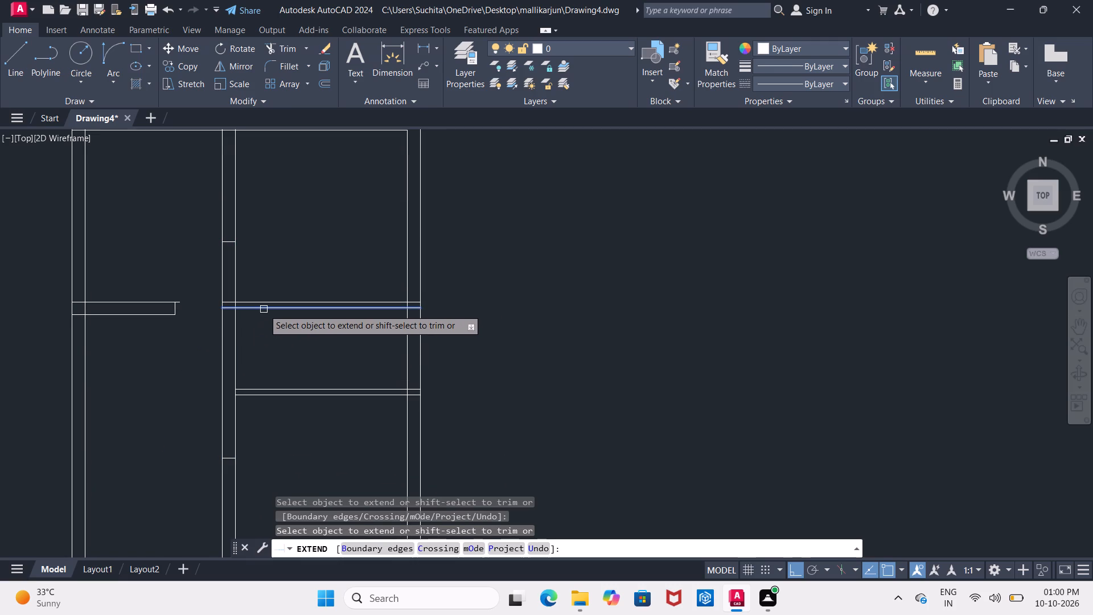
Extend the small room's upper partition line and the short left wall's upper line to bridge the opening beside the middle wall.
{"action": "left_click", "coordinate": [264, 309]}
{"action": "left_click", "coordinate": [261, 309]}
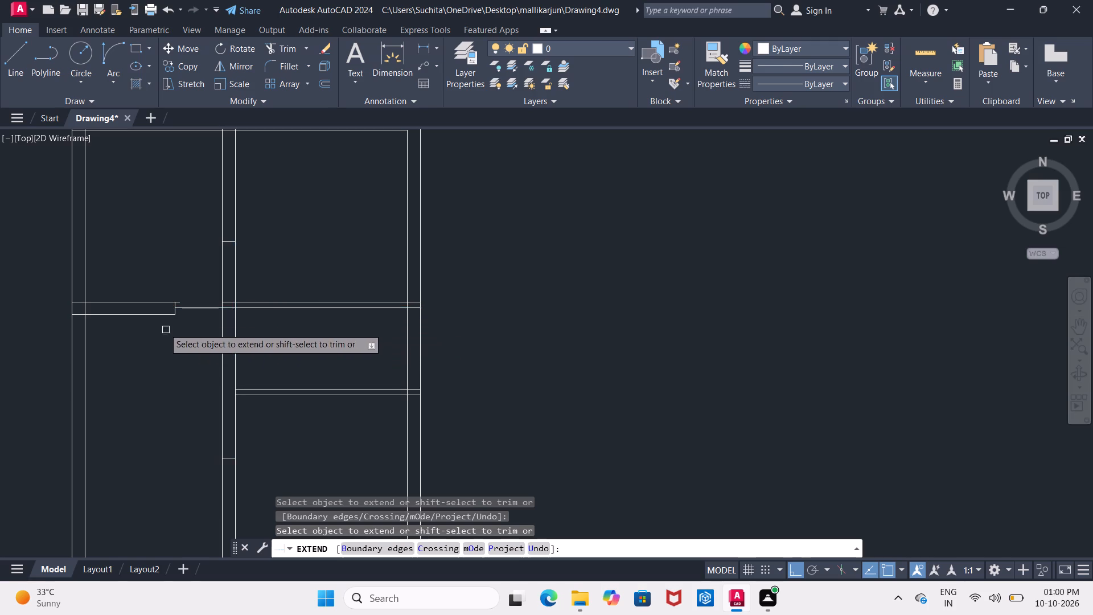
{"action": "scroll", "coordinate": [168, 317], "scroll_direction": "up", "scroll_amount": 1}
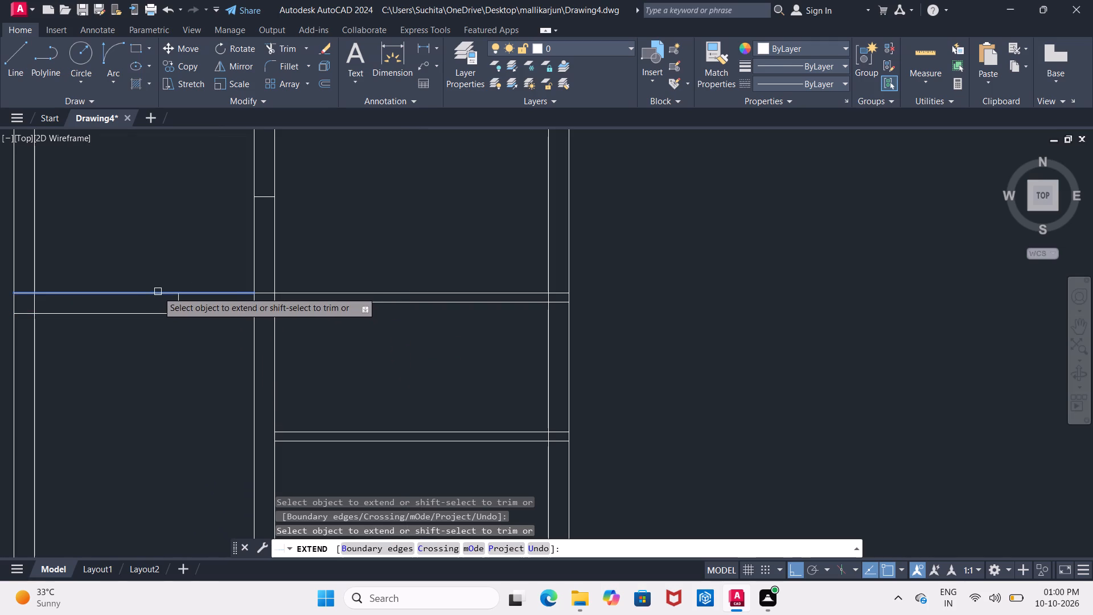
{"action": "left_click", "coordinate": [147, 292]}
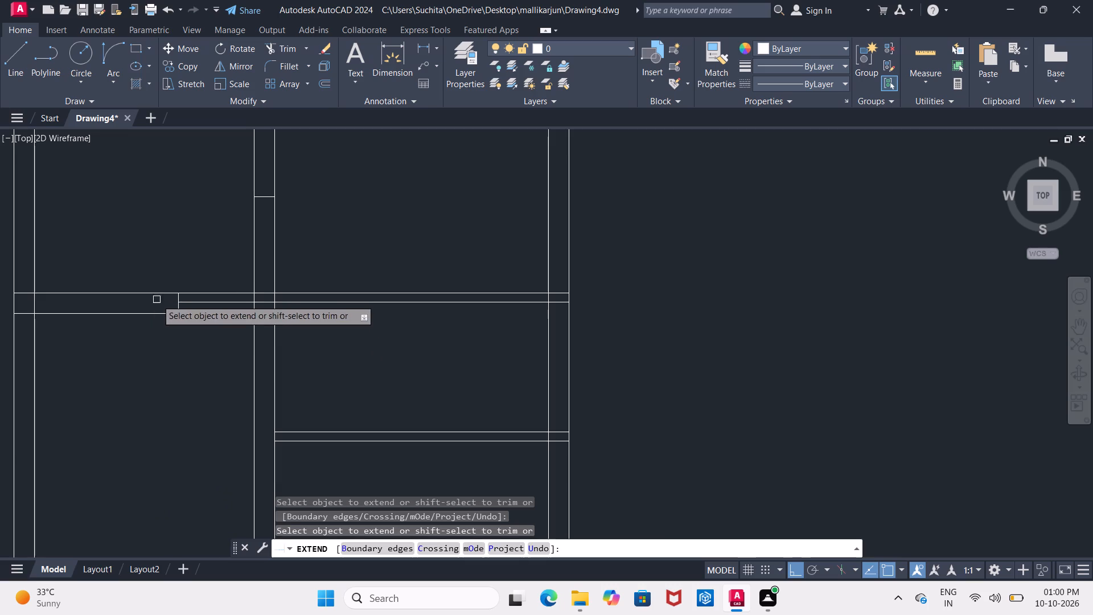
Extend both lines of the small room's lower partition wall to the left face of the middle wall.
{"action": "scroll", "coordinate": [182, 351], "scroll_direction": "down", "scroll_amount": 1}
{"action": "middle_click_drag", "start_coordinate": [181, 351], "coordinate": [153, 322]}
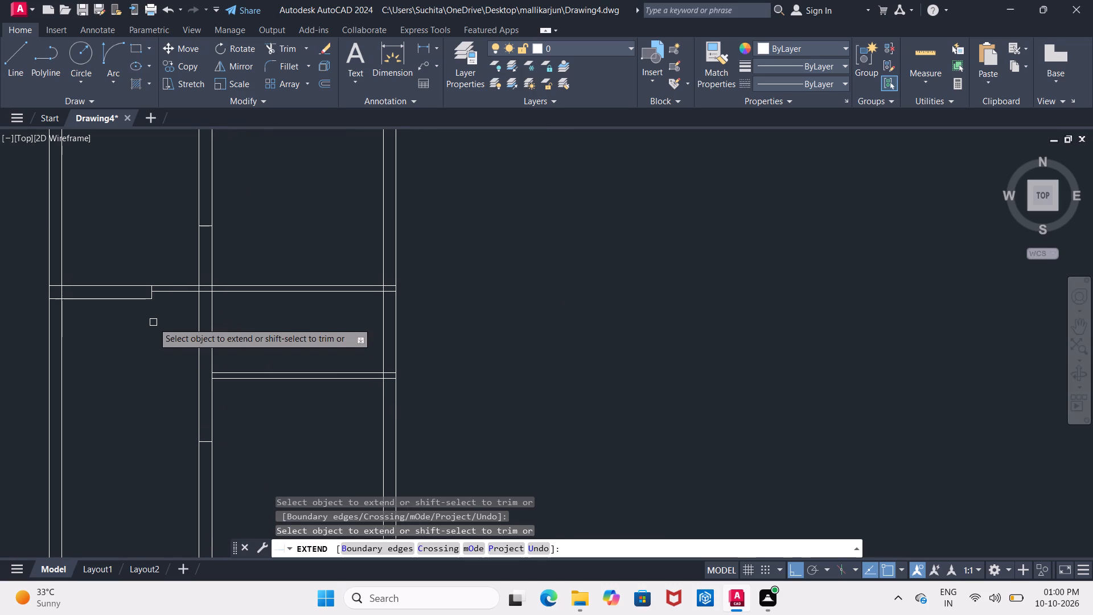
{"action": "left_click", "coordinate": [238, 380]}
{"action": "left_click", "coordinate": [238, 373]}
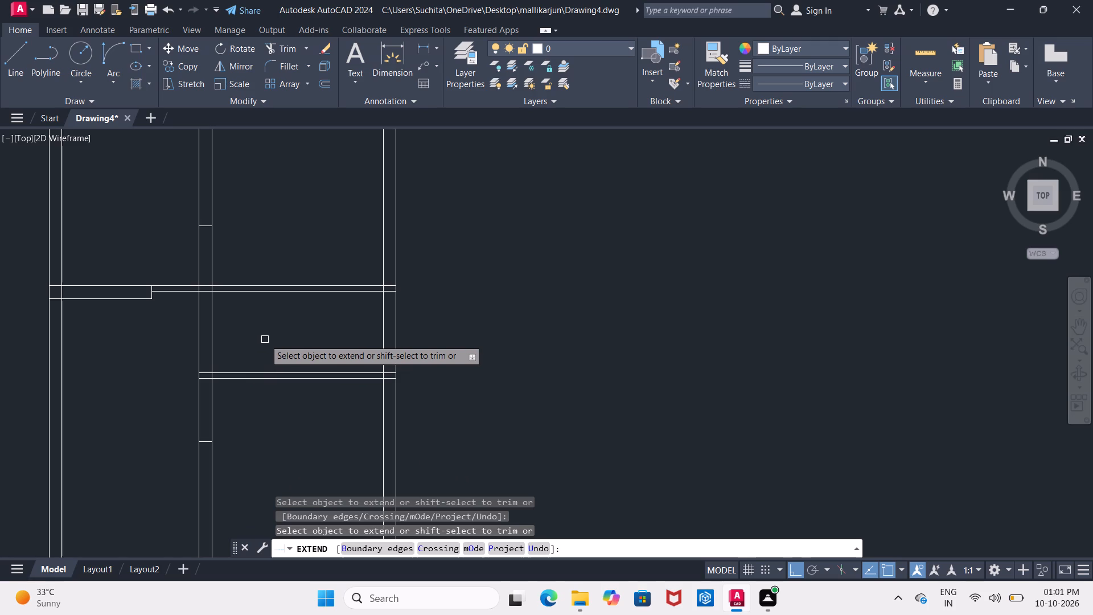
{"action": "scroll", "coordinate": [274, 336], "scroll_direction": "down", "scroll_amount": 2}
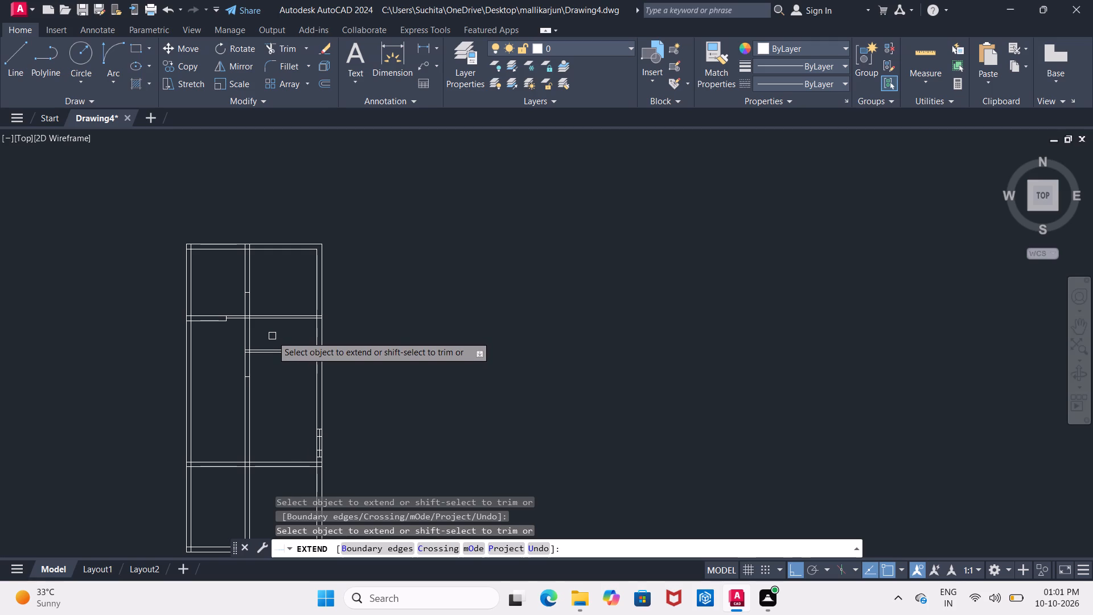
{"action": "middle_click_drag", "start_coordinate": [272, 336], "coordinate": [252, 300]}
{"action": "key", "text": "Escape"}
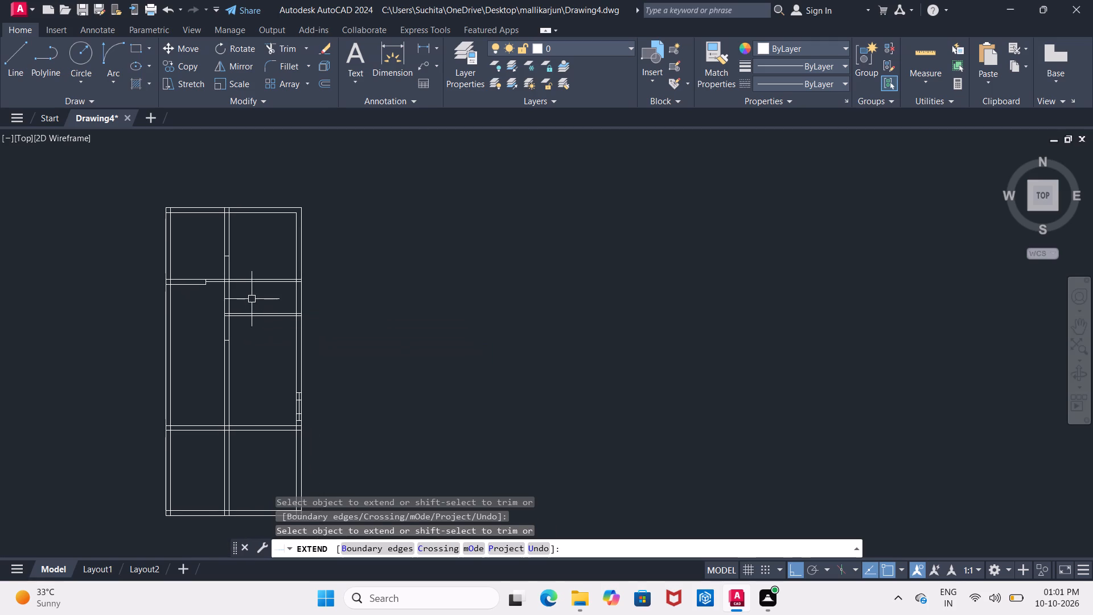
Delete the two short leftover opening-end lines crossing the middle wall, one above and one below the small room.
{"action": "scroll", "coordinate": [224, 256], "scroll_direction": "up", "scroll_amount": 4}
{"action": "left_click", "coordinate": [225, 270]}
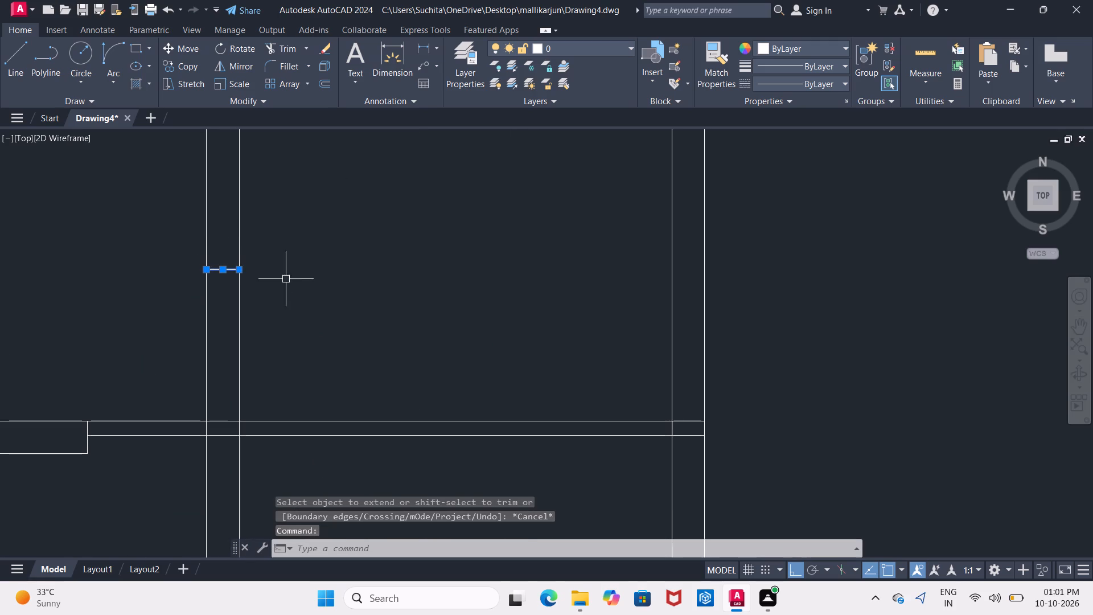
{"action": "key", "text": "Delete"}
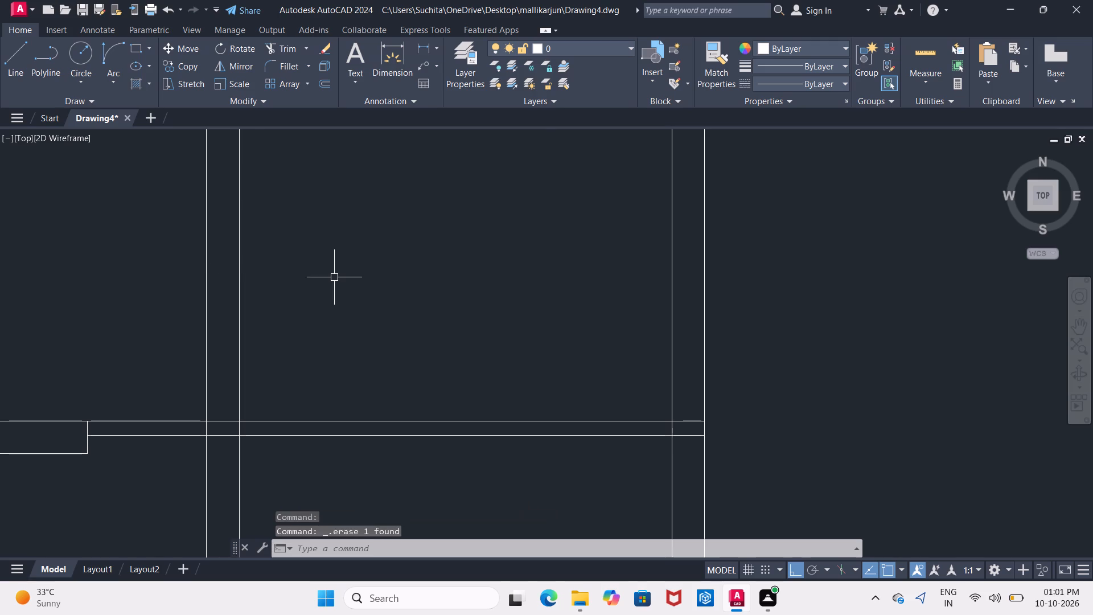
{"action": "scroll", "coordinate": [334, 275], "scroll_direction": "down", "scroll_amount": 4}
{"action": "scroll", "coordinate": [326, 359], "scroll_direction": "up", "scroll_amount": 4}
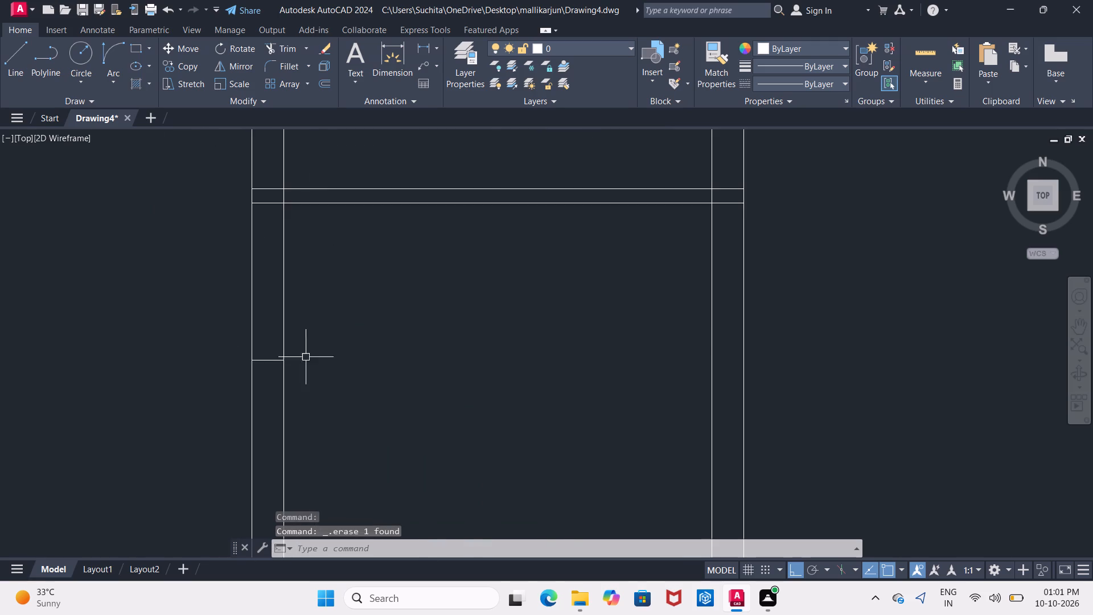
{"action": "left_click", "coordinate": [269, 359]}
{"action": "key", "text": "Delete"}
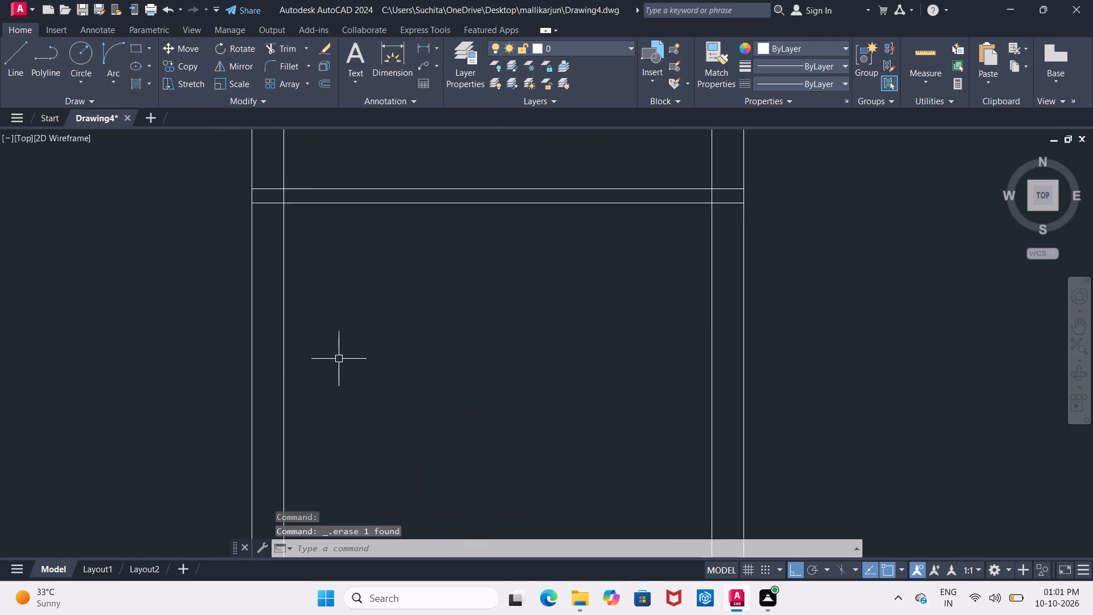
Delete all the window lines in the plan's right outer wall, just above the lower cross wall.
{"action": "scroll", "coordinate": [266, 444], "scroll_direction": "down", "scroll_amount": 4}
{"action": "middle_click_drag", "start_coordinate": [319, 432], "coordinate": [234, 396]}
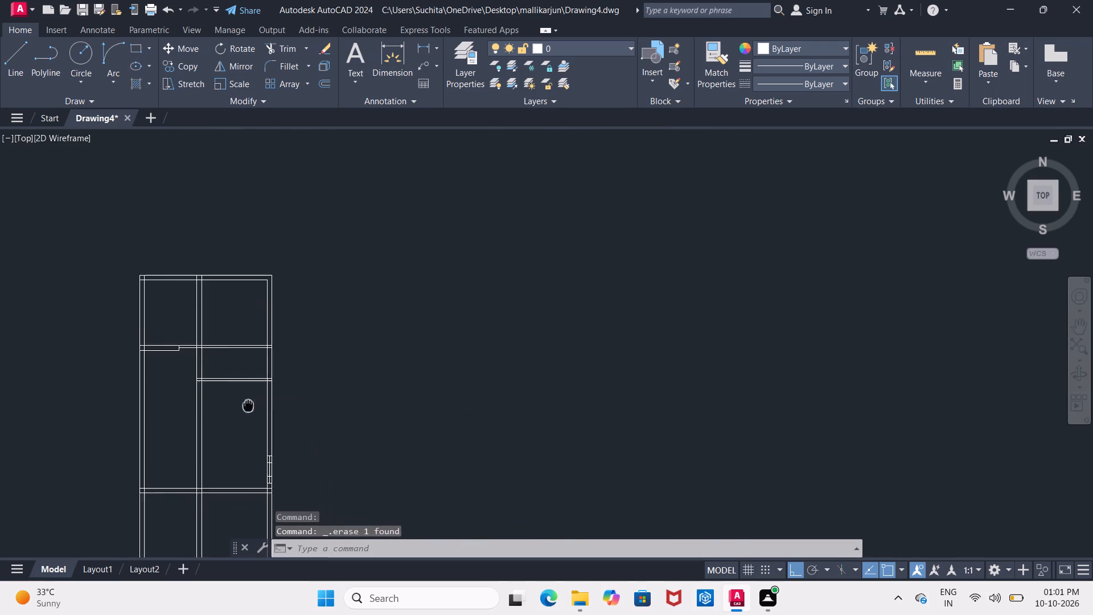
{"action": "middle_click_drag", "start_coordinate": [234, 396], "coordinate": [208, 386]}
{"action": "middle_click_drag", "start_coordinate": [282, 389], "coordinate": [279, 269]}
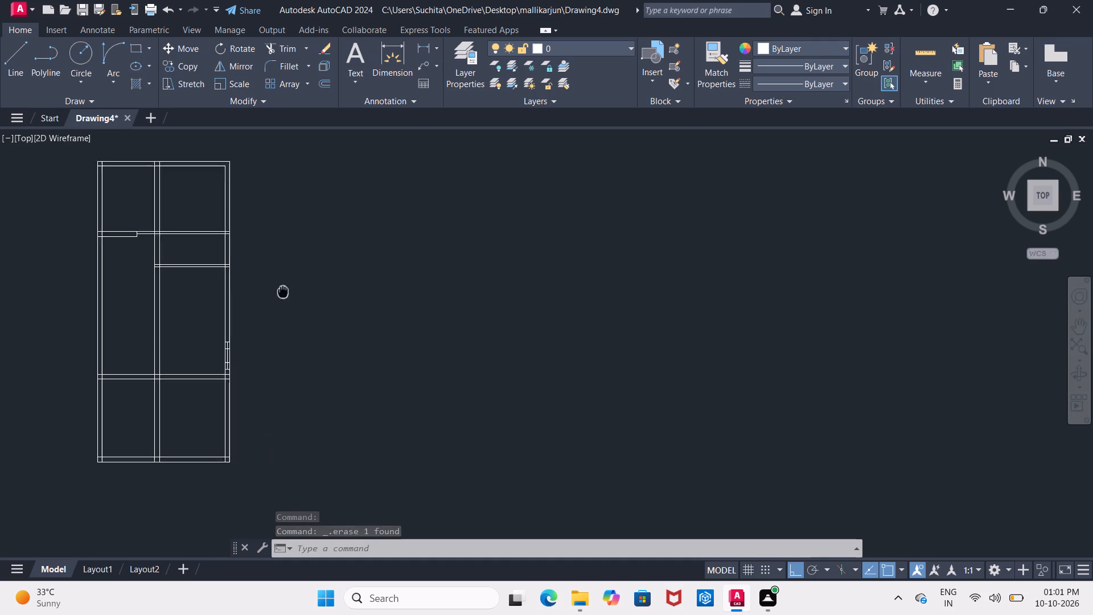
{"action": "middle_click_drag", "start_coordinate": [279, 269], "coordinate": [270, 232]}
{"action": "scroll", "coordinate": [270, 232], "scroll_direction": "up", "scroll_amount": 1}
{"action": "scroll", "coordinate": [188, 309], "scroll_direction": "up", "scroll_amount": 2}
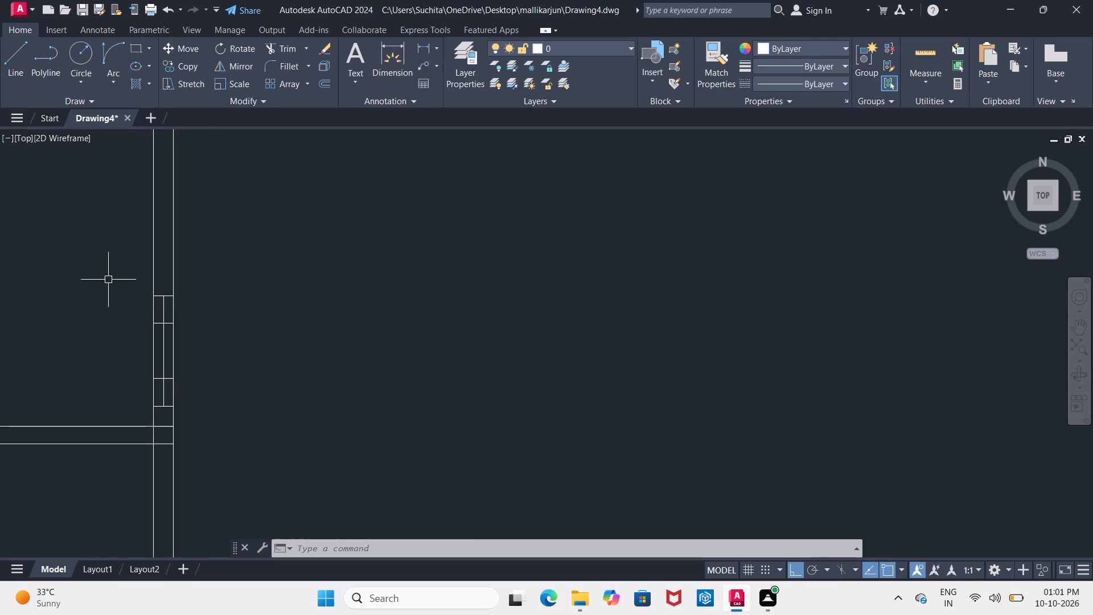
{"action": "left_click", "coordinate": [112, 278]}
{"action": "left_click", "coordinate": [200, 413]}
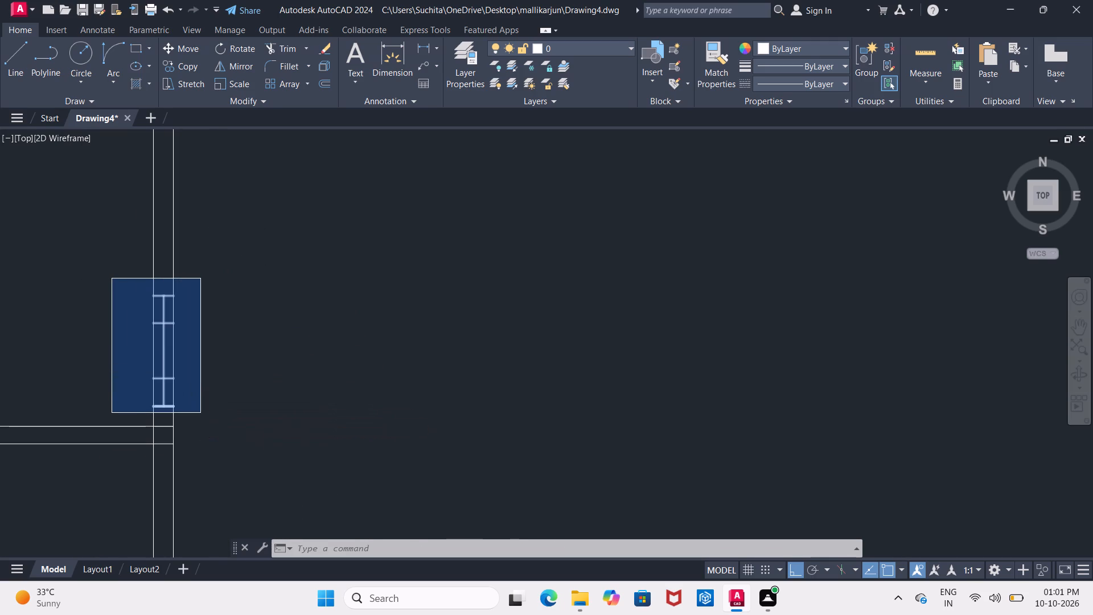
{"action": "key", "text": "Delete"}
Extend the inner lines of the right outer wall and the top wall to the outer wall lines at the upper right corner.
{"action": "scroll", "coordinate": [254, 454], "scroll_direction": "down", "scroll_amount": 2}
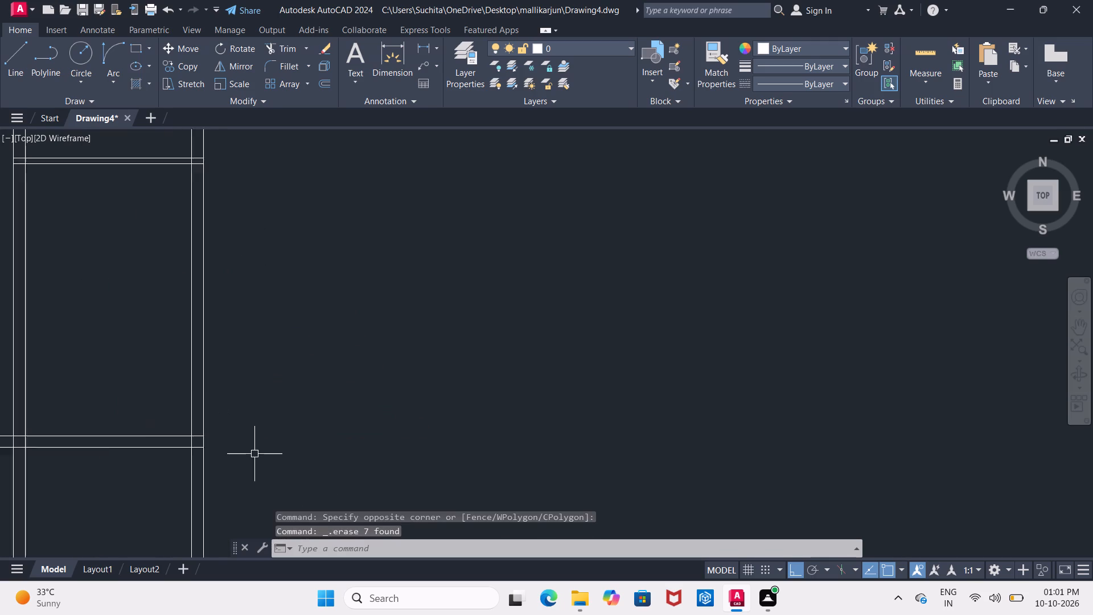
{"action": "scroll", "coordinate": [254, 454], "scroll_direction": "down", "scroll_amount": 2}
{"action": "scroll", "coordinate": [228, 350], "scroll_direction": "up", "scroll_amount": 1}
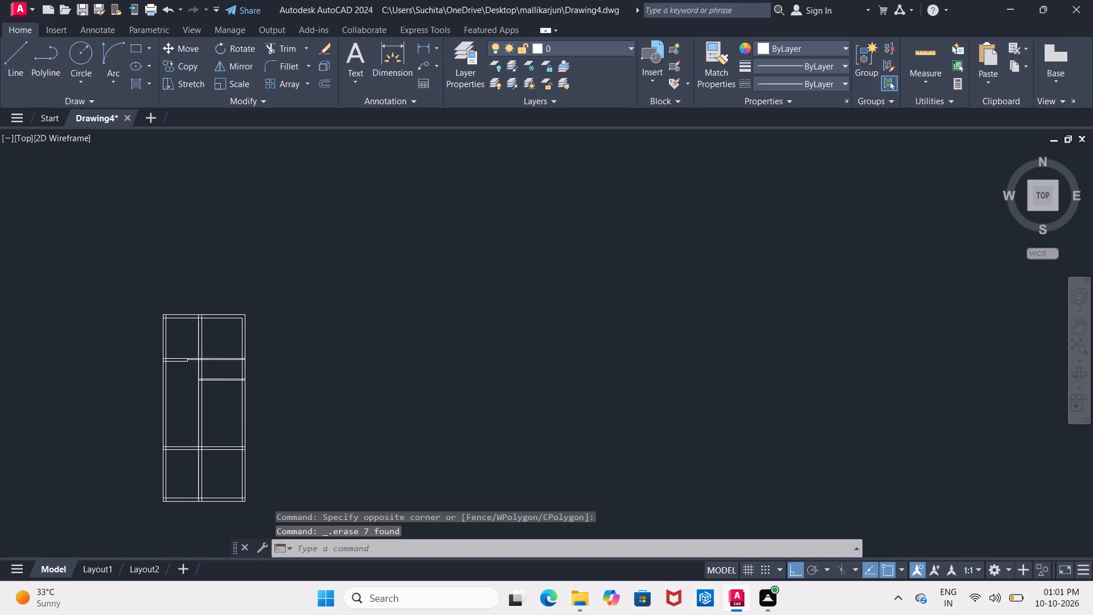
{"action": "scroll", "coordinate": [228, 350], "scroll_direction": "up", "scroll_amount": 1}
{"action": "middle_click_drag", "start_coordinate": [228, 350], "coordinate": [202, 335]}
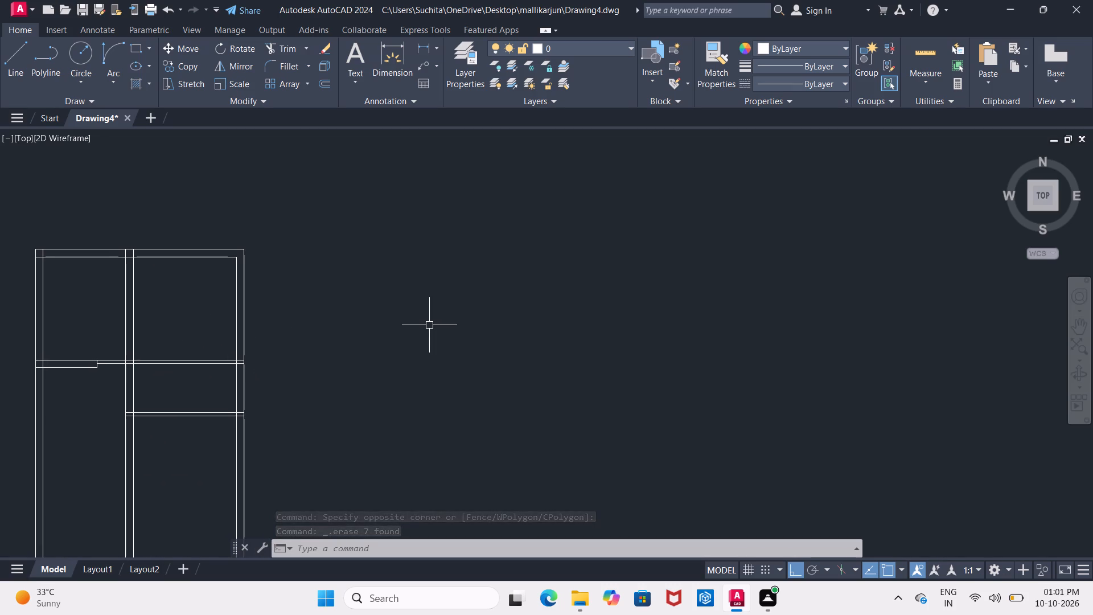
{"action": "key", "text": "e"}
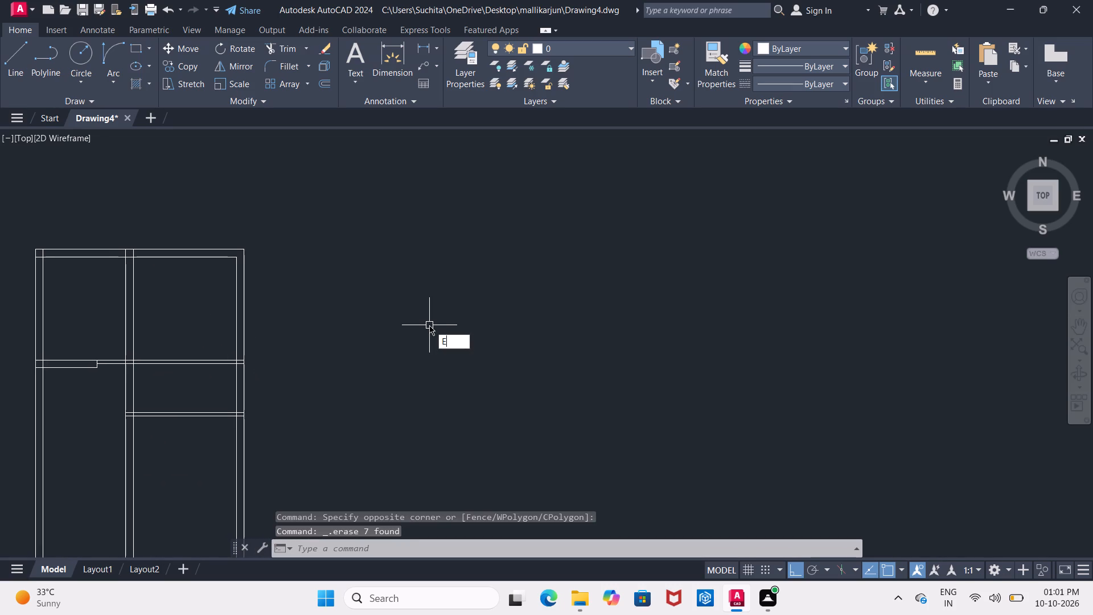
{"action": "key", "text": "x"}
{"action": "key", "text": "Return"}
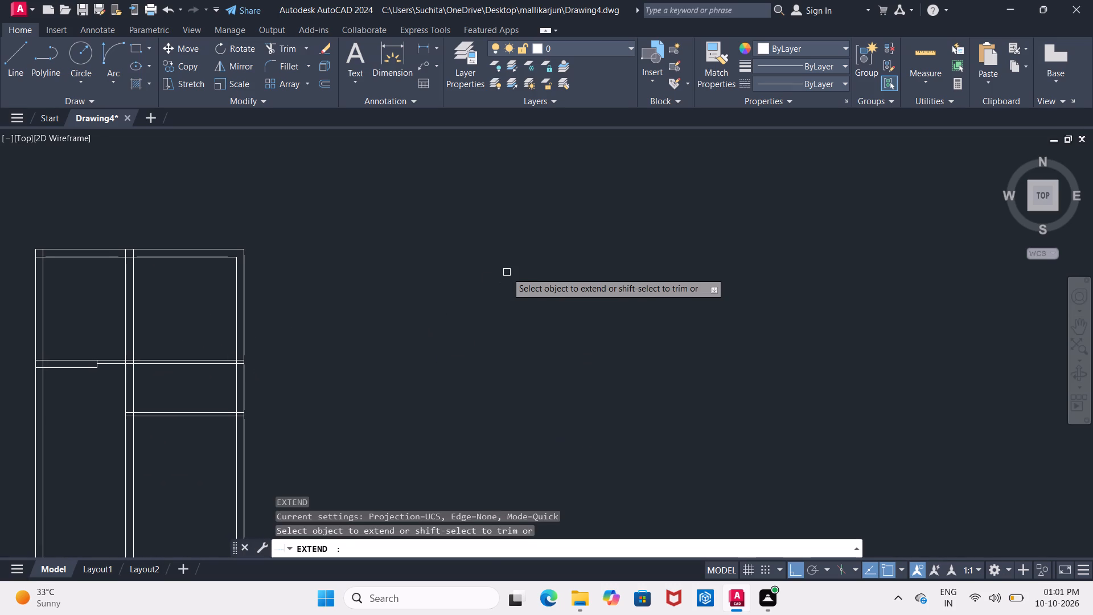
{"action": "left_click", "coordinate": [237, 270]}
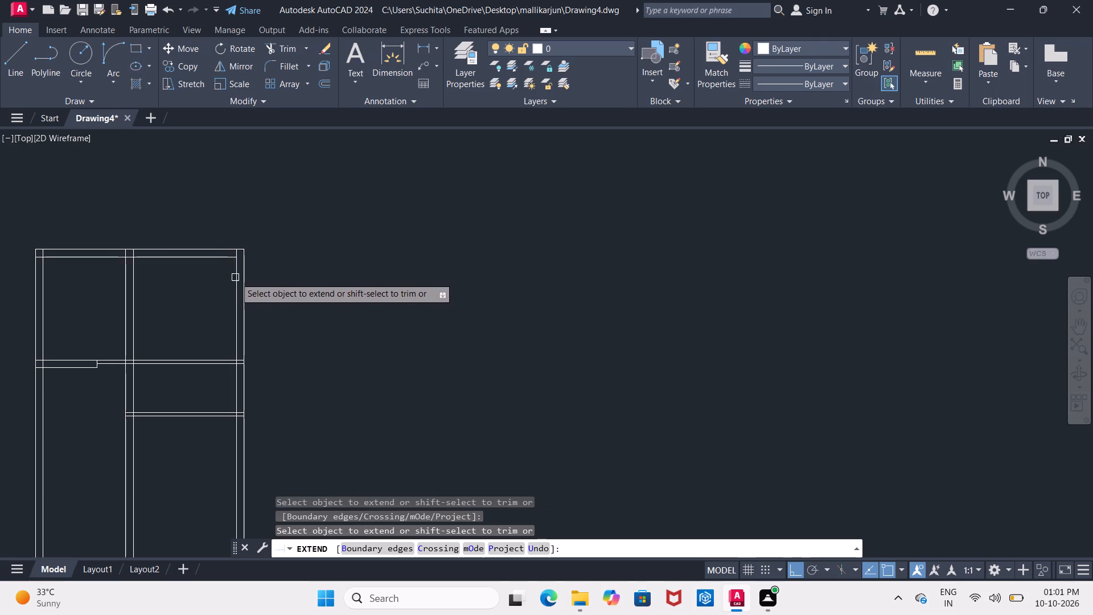
{"action": "left_click", "coordinate": [212, 256]}
{"action": "middle_click_drag", "start_coordinate": [213, 306], "coordinate": [256, 259]}
{"action": "scroll", "coordinate": [188, 299], "scroll_direction": "up", "scroll_amount": 1}
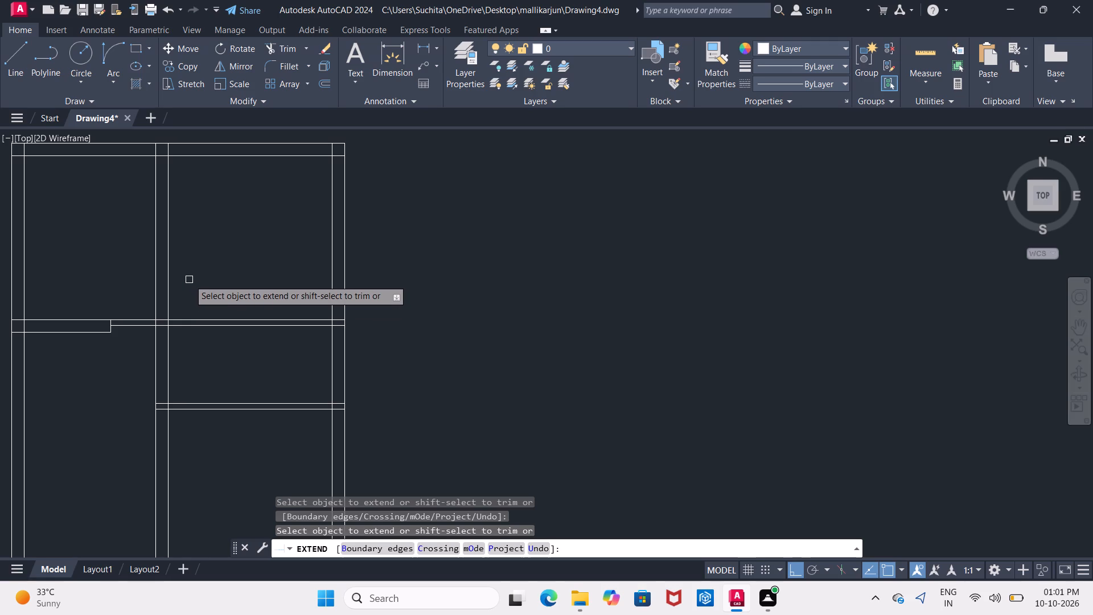
{"action": "middle_click_drag", "start_coordinate": [194, 281], "coordinate": [207, 279]}
{"action": "scroll", "coordinate": [207, 279], "scroll_direction": "down", "scroll_amount": 2}
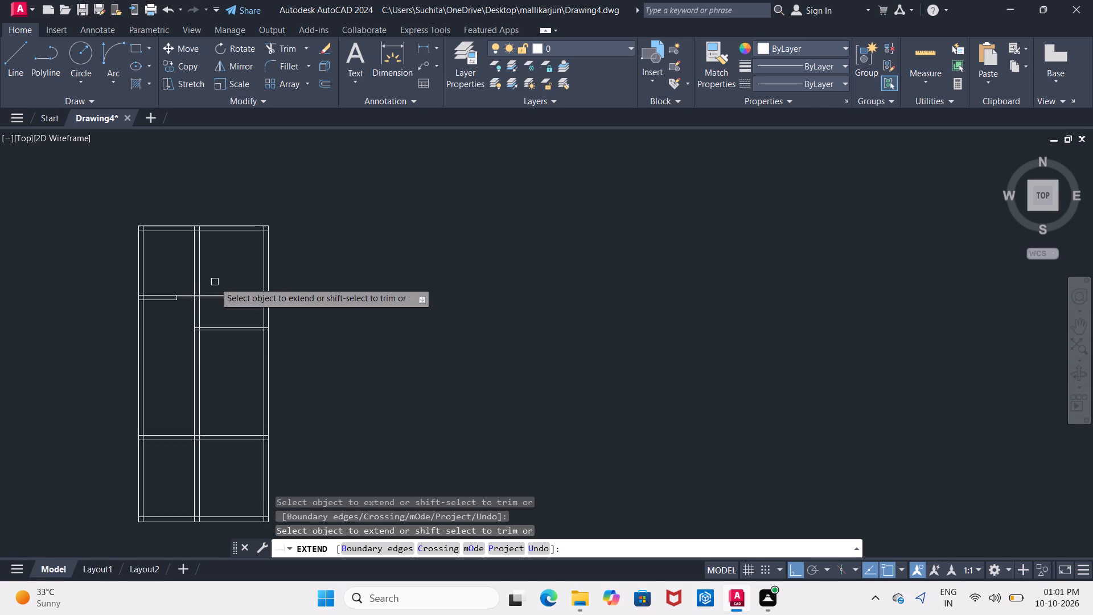
{"action": "scroll", "coordinate": [215, 282], "scroll_direction": "down", "scroll_amount": 1}
{"action": "middle_click_drag", "start_coordinate": [215, 282], "coordinate": [211, 238]}
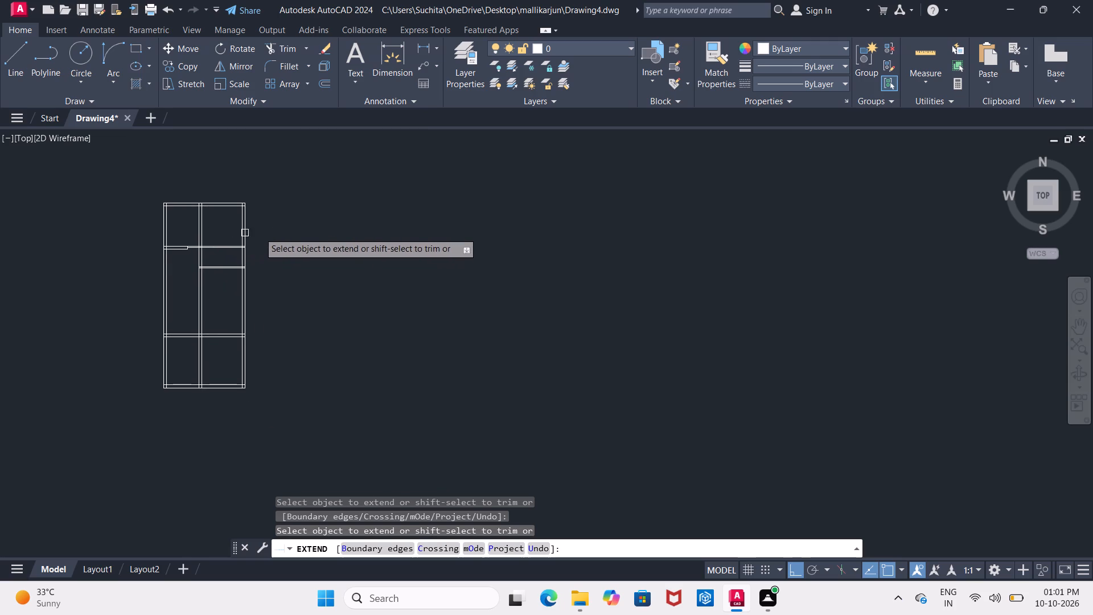
{"action": "key", "text": "Escape"}
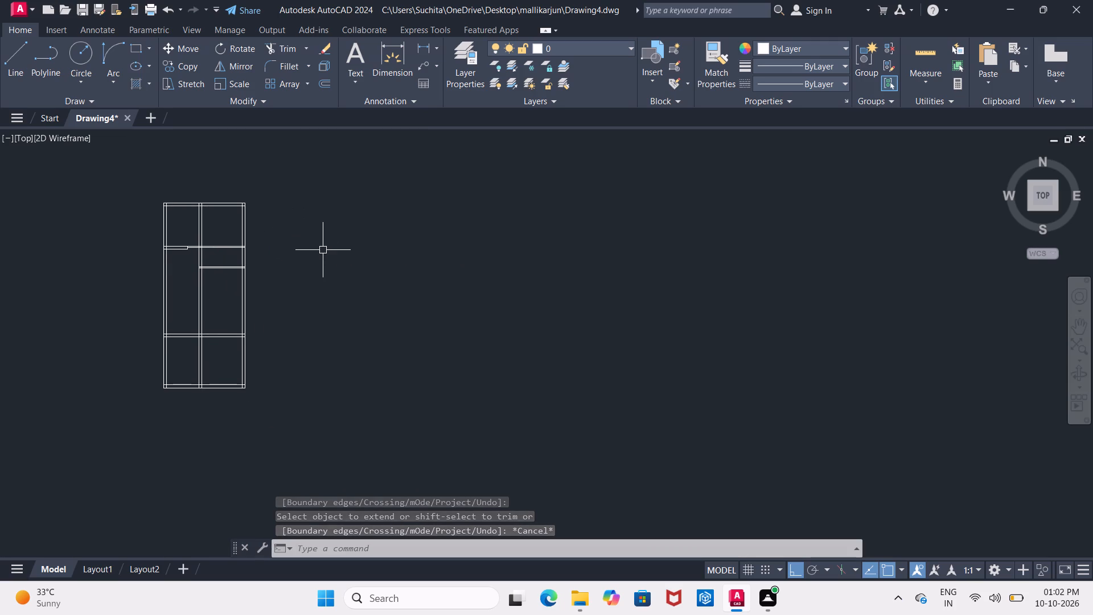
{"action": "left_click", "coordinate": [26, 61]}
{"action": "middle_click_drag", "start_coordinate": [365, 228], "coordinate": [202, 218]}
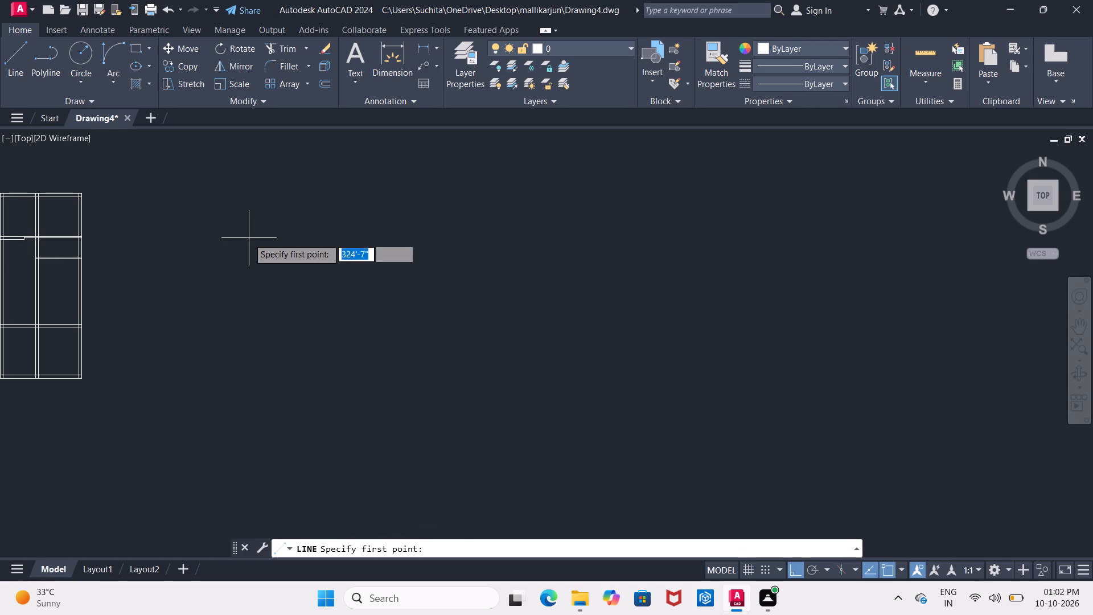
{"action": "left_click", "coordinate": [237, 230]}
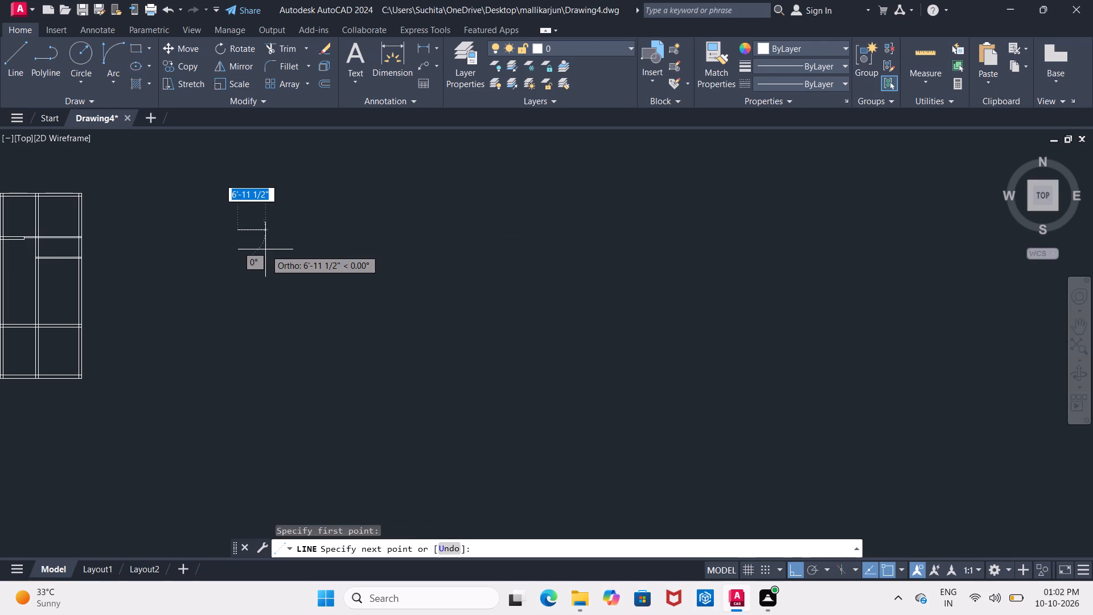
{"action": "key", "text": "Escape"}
Draw a 9" by 9" rectangle in the empty space to the right of the stripped plan.
{"action": "left_click", "coordinate": [132, 52]}
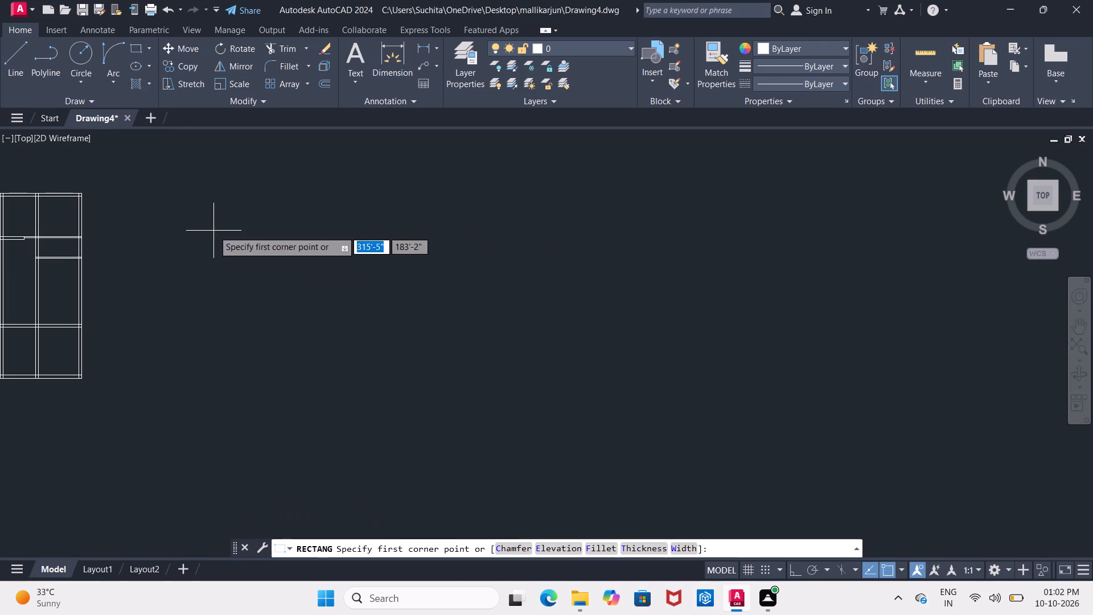
{"action": "left_click", "coordinate": [213, 229]}
{"action": "type", "text": "9\""}
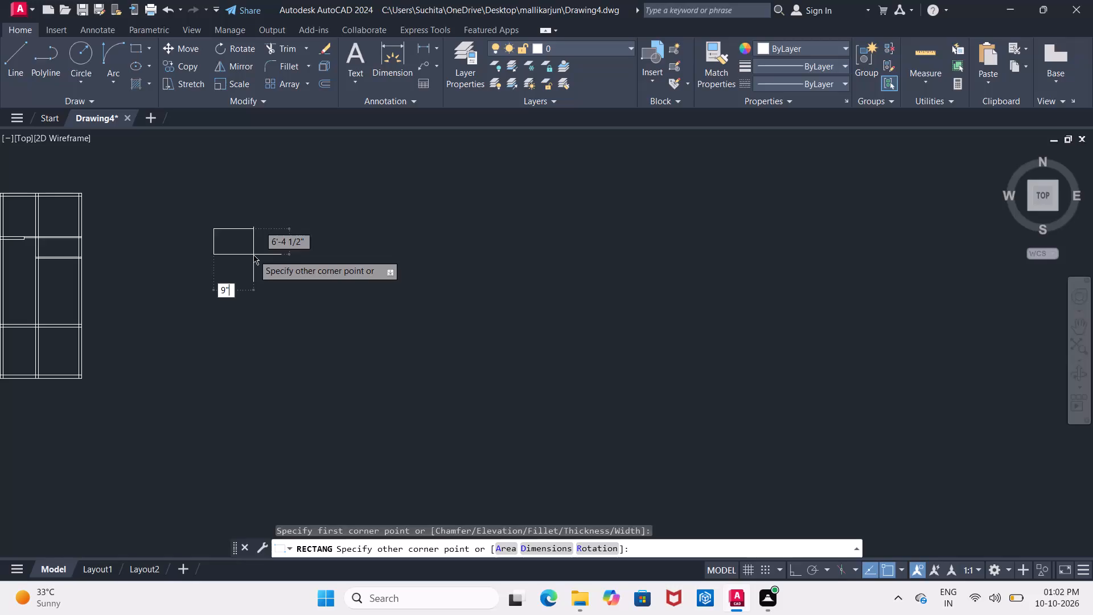
{"action": "key", "text": "Tab"}
{"action": "type", "text": "9\""}
{"action": "key", "text": "Return"}
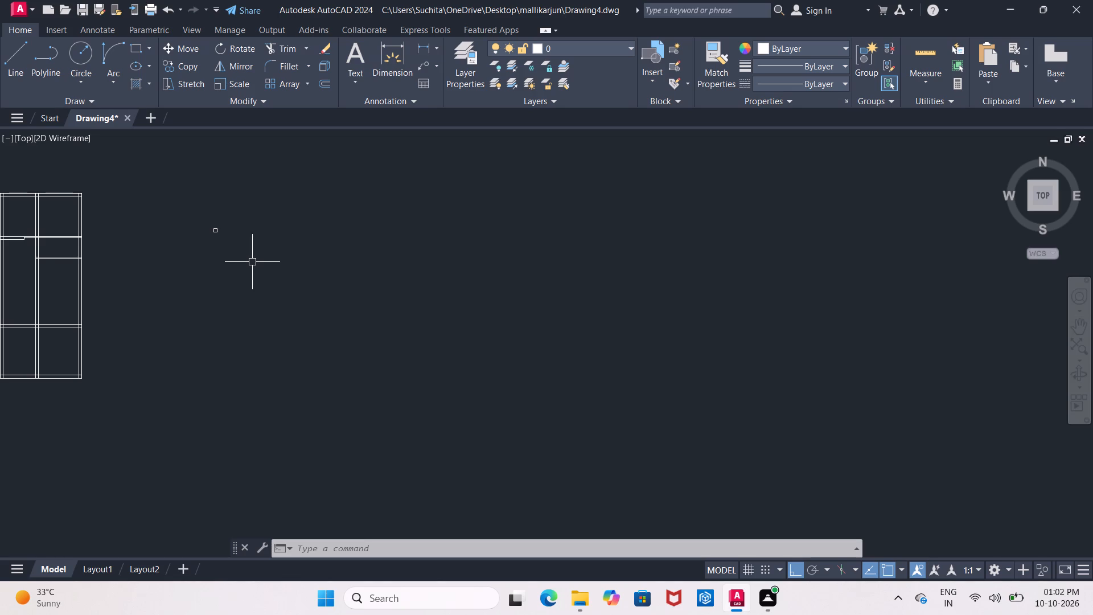
Copy the 9" square by its lower right corner onto the plan's lower right outer corner, with ortho turned off.
{"action": "left_click", "coordinate": [196, 205]}
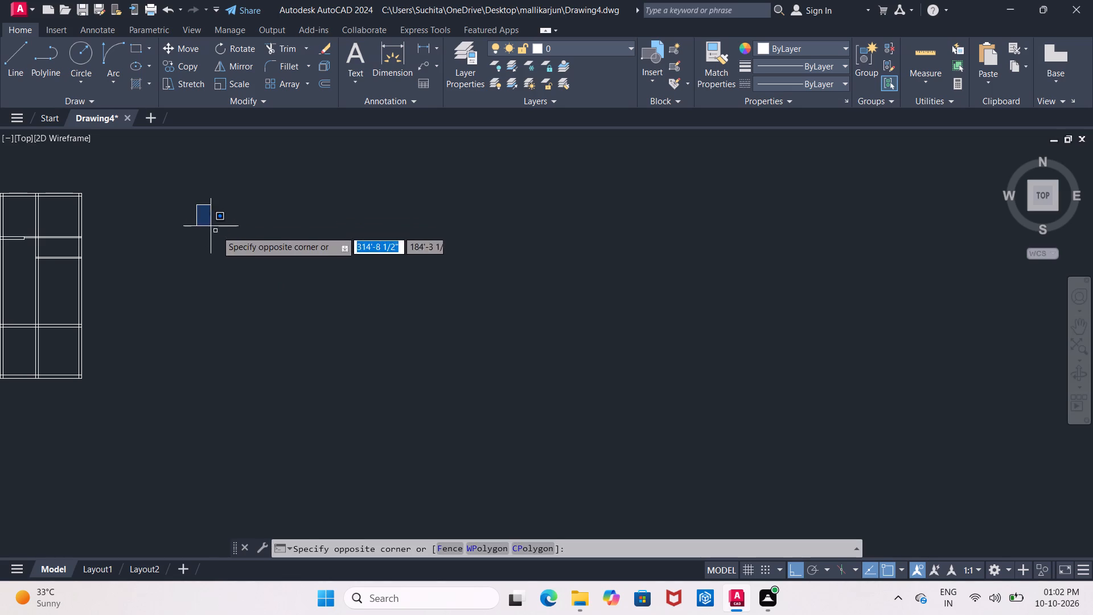
{"action": "left_click", "coordinate": [246, 255]}
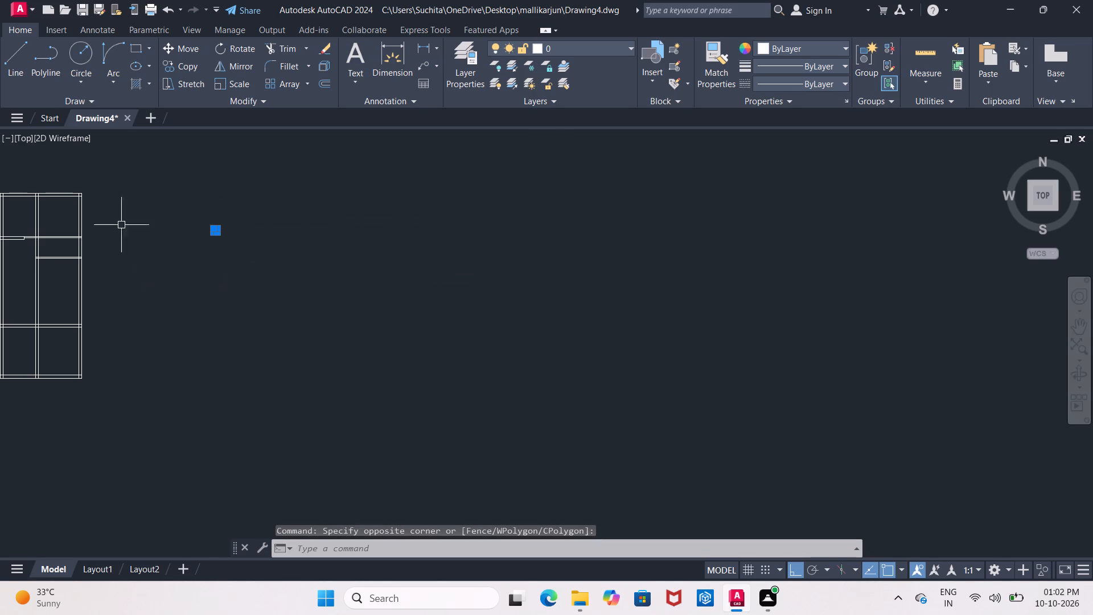
{"action": "left_click", "coordinate": [172, 69]}
{"action": "scroll", "coordinate": [212, 232], "scroll_direction": "up", "scroll_amount": 3}
{"action": "middle_click_drag", "start_coordinate": [212, 228], "coordinate": [194, 182]}
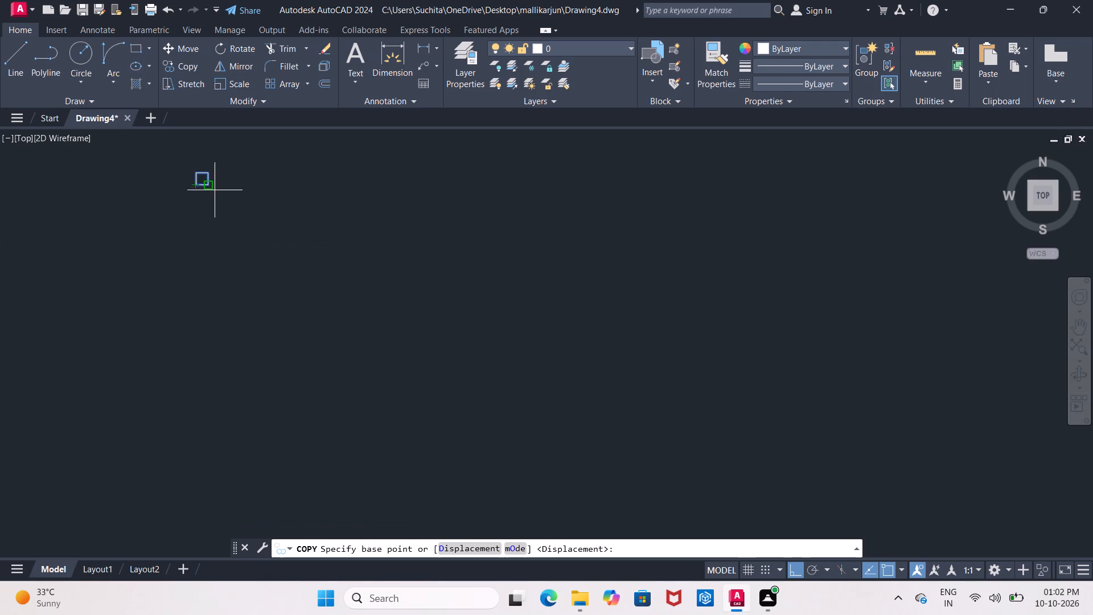
{"action": "scroll", "coordinate": [208, 187], "scroll_direction": "up", "scroll_amount": 2}
{"action": "left_click", "coordinate": [208, 187]}
{"action": "middle_click_drag", "start_coordinate": [193, 255], "coordinate": [260, 176]}
{"action": "left_click", "coordinate": [794, 572]}
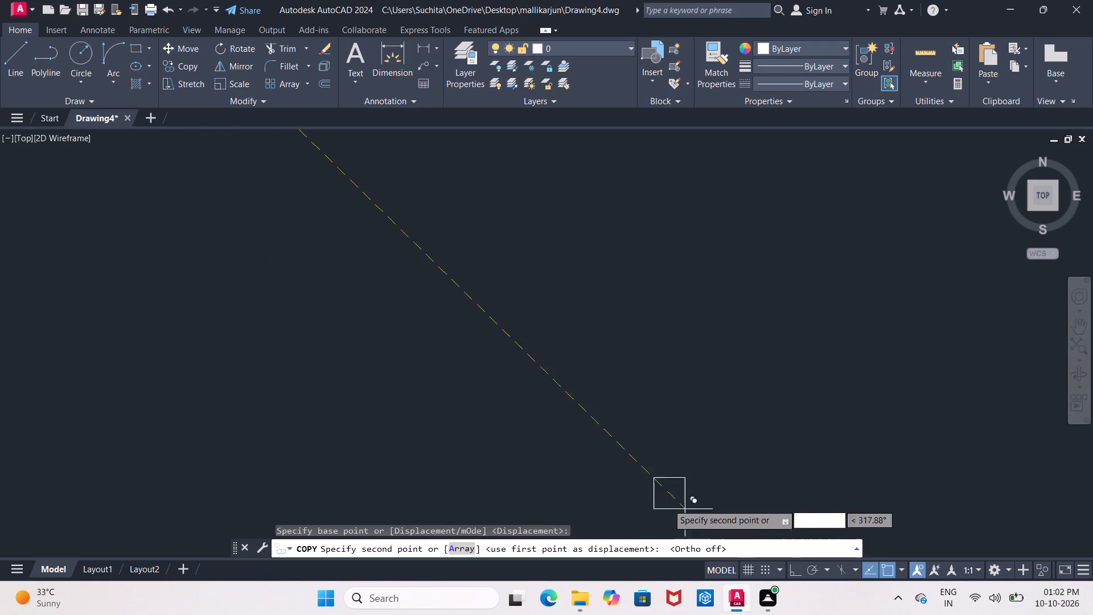
{"action": "middle_click_drag", "start_coordinate": [397, 458], "coordinate": [558, 386]}
{"action": "scroll", "coordinate": [558, 385], "scroll_direction": "down", "scroll_amount": 4}
{"action": "scroll", "coordinate": [475, 429], "scroll_direction": "down", "scroll_amount": 1}
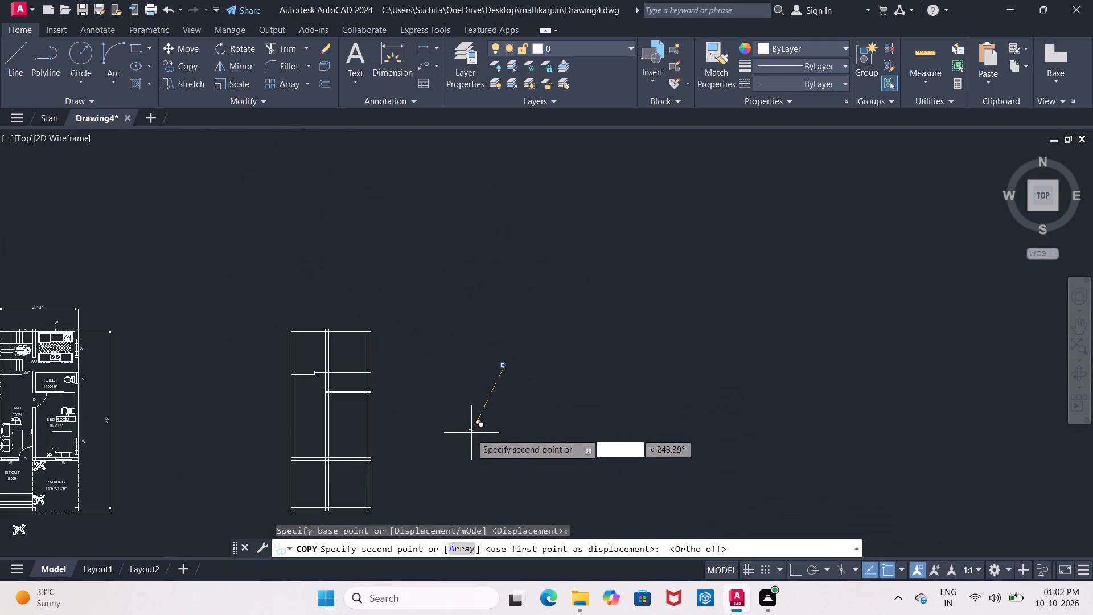
{"action": "middle_click_drag", "start_coordinate": [448, 471], "coordinate": [326, 282]}
{"action": "scroll", "coordinate": [264, 314], "scroll_direction": "up", "scroll_amount": 5}
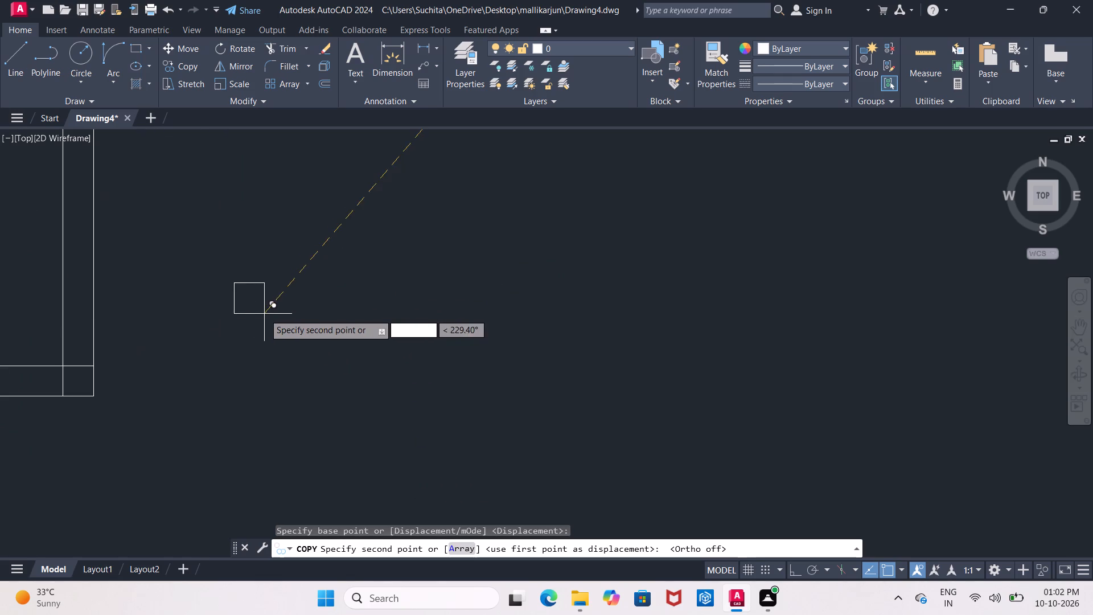
{"action": "middle_click_drag", "start_coordinate": [265, 312], "coordinate": [315, 263]}
{"action": "scroll", "coordinate": [125, 347], "scroll_direction": "up", "scroll_amount": 3}
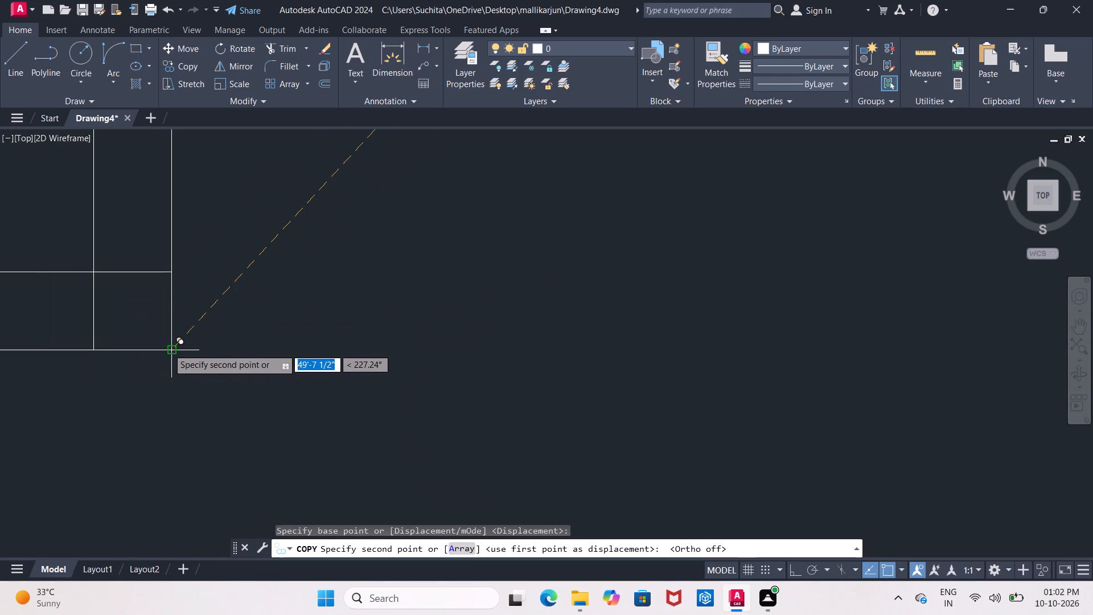
{"action": "left_click", "coordinate": [171, 351]}
Place another copy of the square where the middle wall's right face meets the outer line of the bottom wall.
{"action": "scroll", "coordinate": [171, 351], "scroll_direction": "down", "scroll_amount": 3}
{"action": "middle_click_drag", "start_coordinate": [210, 337], "coordinate": [536, 243]}
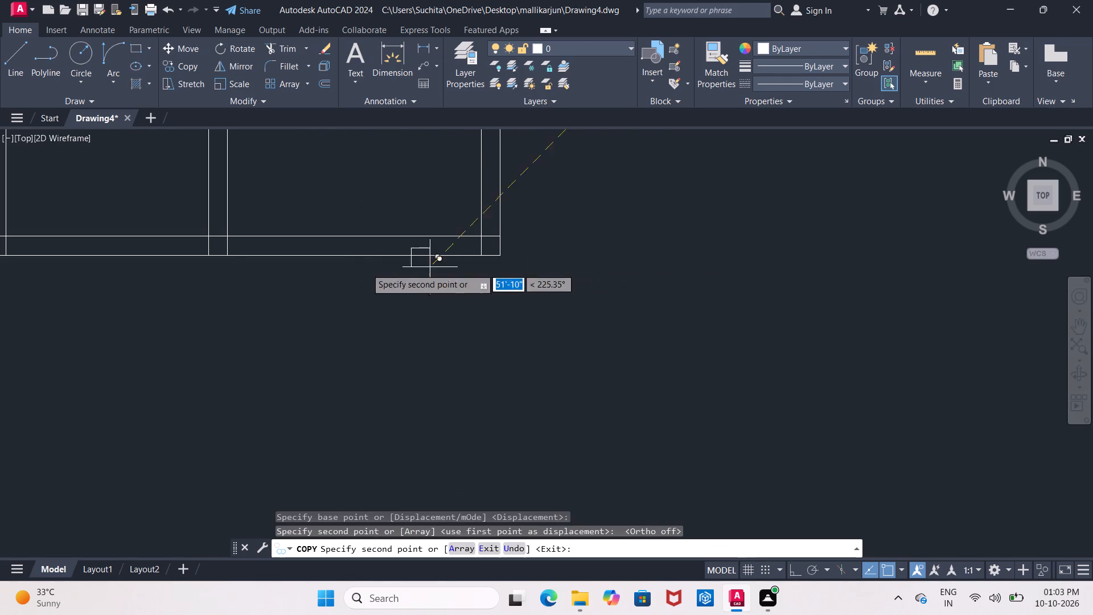
{"action": "scroll", "coordinate": [223, 258], "scroll_direction": "up", "scroll_amount": 4}
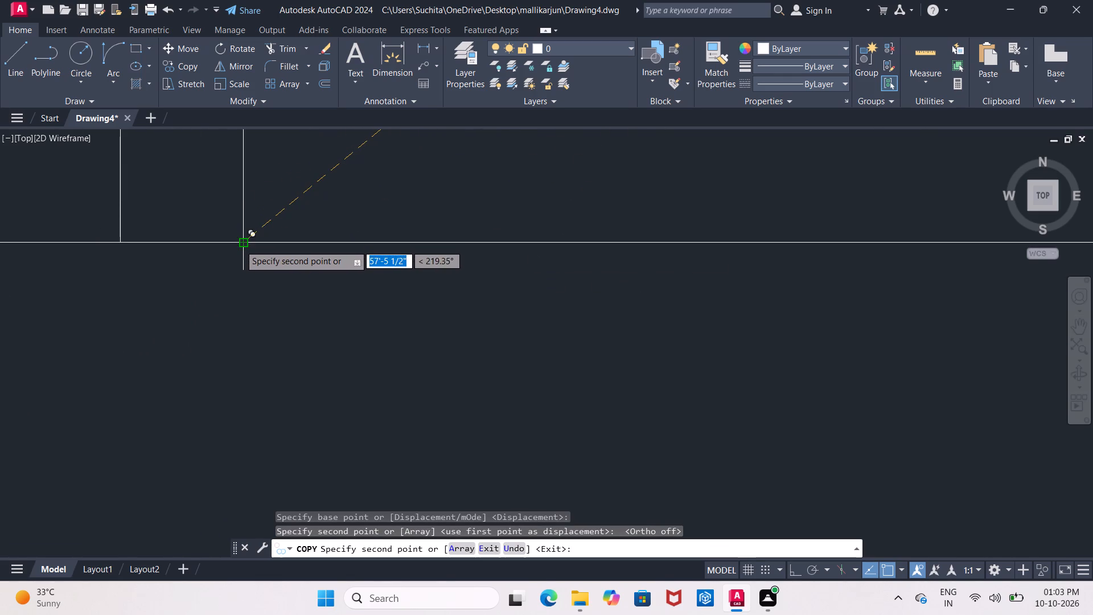
{"action": "left_click", "coordinate": [240, 245]}
Place a copy of the square in the plan's lower left corner, where the left wall's inner face meets the bottom wall's outer line.
{"action": "middle_click_drag", "start_coordinate": [223, 309], "coordinate": [603, 264]}
{"action": "scroll", "coordinate": [244, 302], "scroll_direction": "down", "scroll_amount": 1}
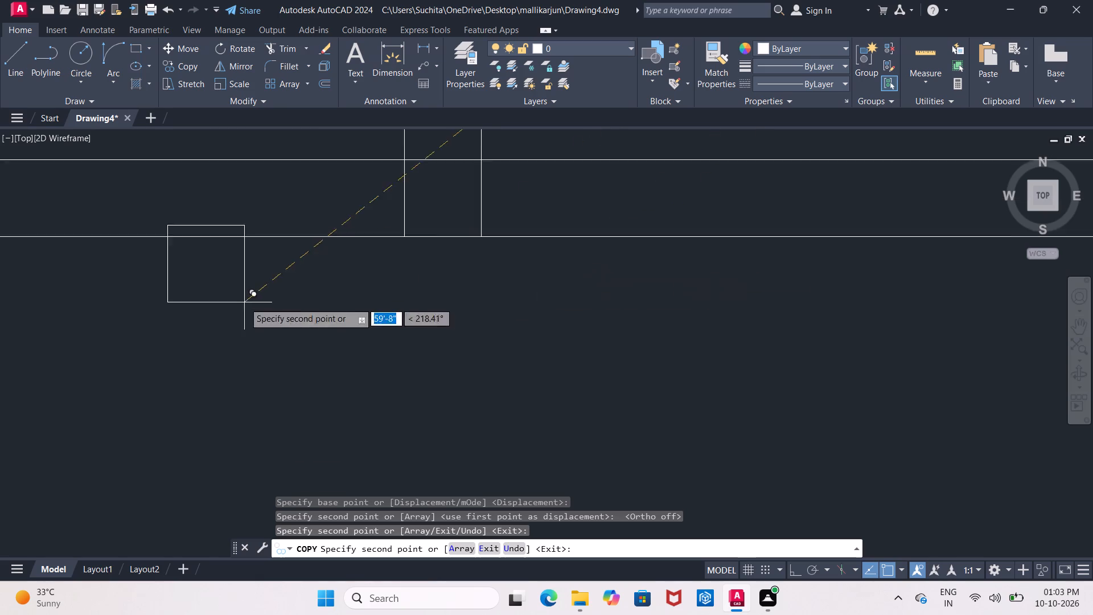
{"action": "middle_click_drag", "start_coordinate": [244, 302], "coordinate": [309, 412]}
{"action": "scroll", "coordinate": [233, 375], "scroll_direction": "down", "scroll_amount": 3}
{"action": "middle_click_drag", "start_coordinate": [223, 371], "coordinate": [334, 330]}
{"action": "scroll", "coordinate": [227, 314], "scroll_direction": "up", "scroll_amount": 3}
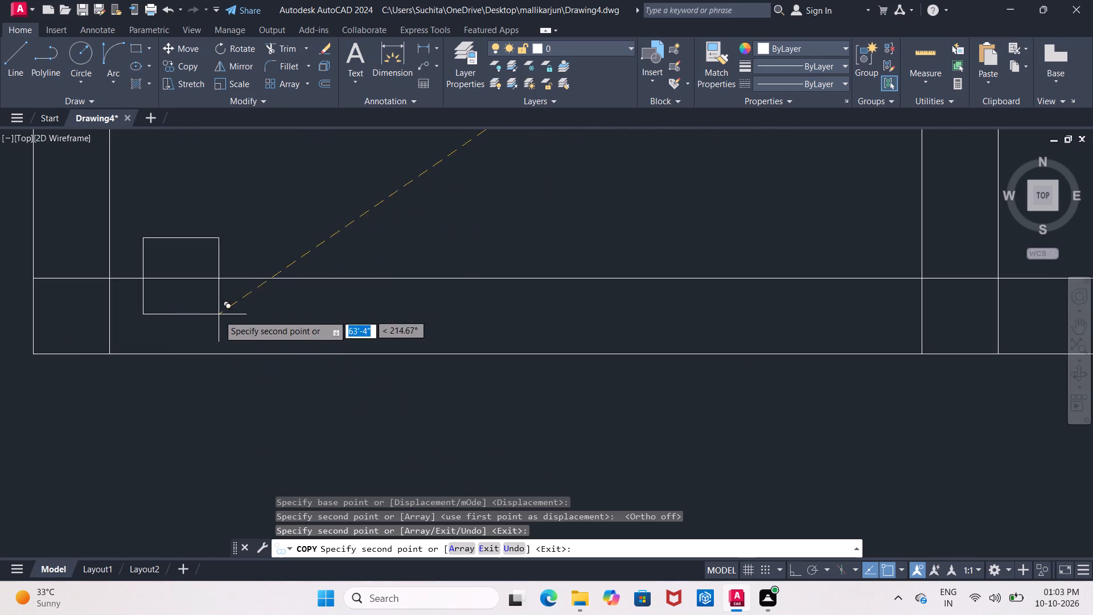
{"action": "middle_click_drag", "start_coordinate": [165, 332], "coordinate": [238, 329]}
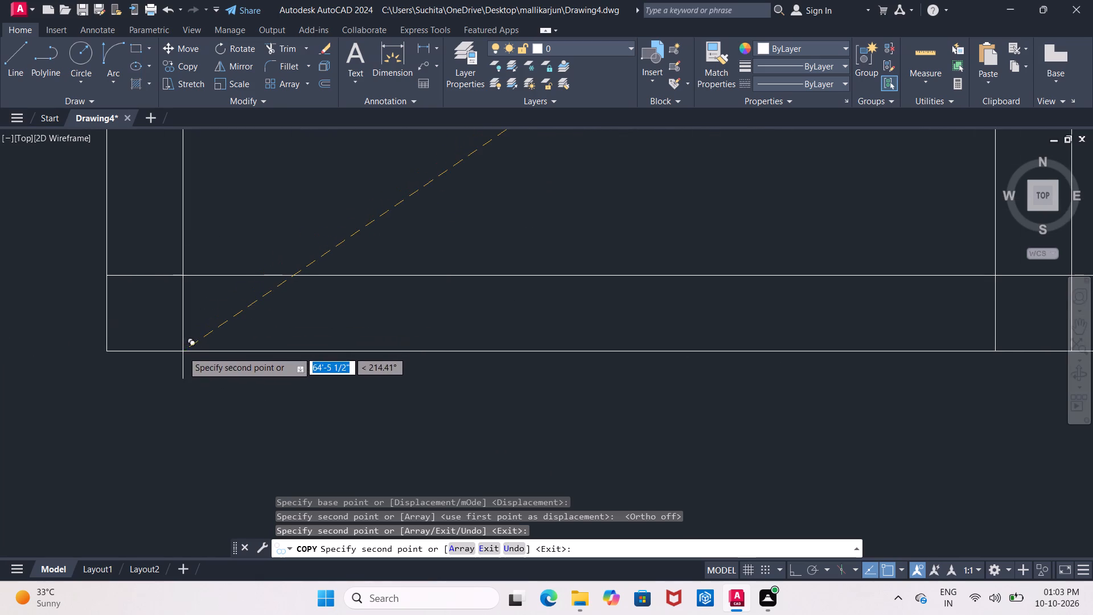
{"action": "left_click", "coordinate": [183, 351]}
Place another copy where the left wall's inner face meets the lower line of the first horizontal wall above the bottom wall.
{"action": "scroll", "coordinate": [183, 351], "scroll_direction": "down", "scroll_amount": 4}
{"action": "middle_click_drag", "start_coordinate": [184, 237], "coordinate": [171, 348]}
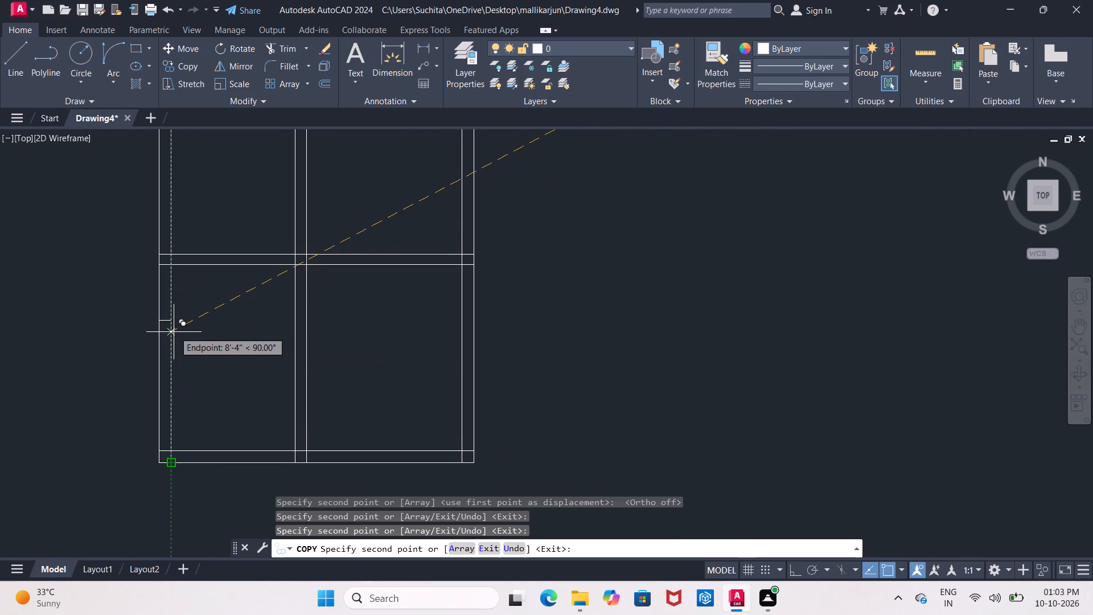
{"action": "scroll", "coordinate": [185, 286], "scroll_direction": "up", "scroll_amount": 2}
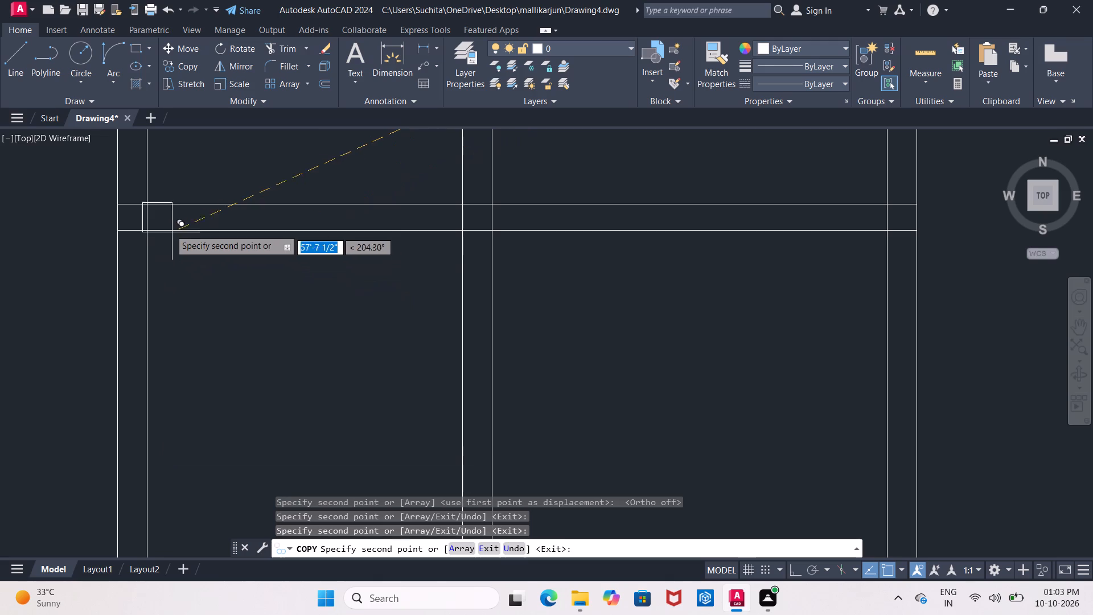
{"action": "scroll", "coordinate": [150, 231], "scroll_direction": "up", "scroll_amount": 3}
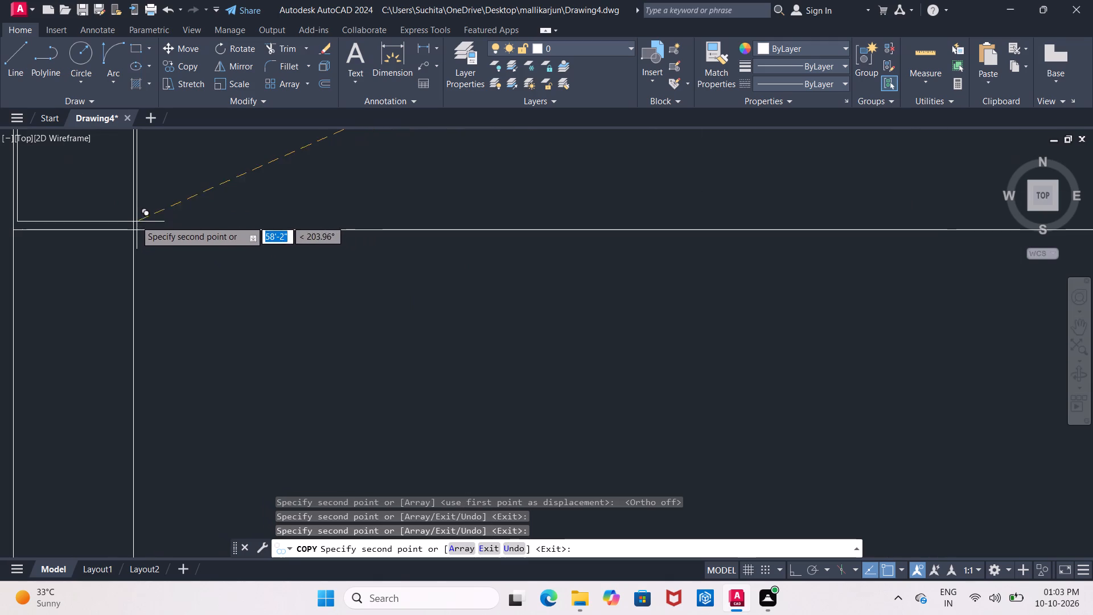
{"action": "left_click", "coordinate": [133, 233]}
Place one more copy where the middle wall's right face meets the outer line of the bottom wall.
{"action": "scroll", "coordinate": [137, 239], "scroll_direction": "down", "scroll_amount": 4}
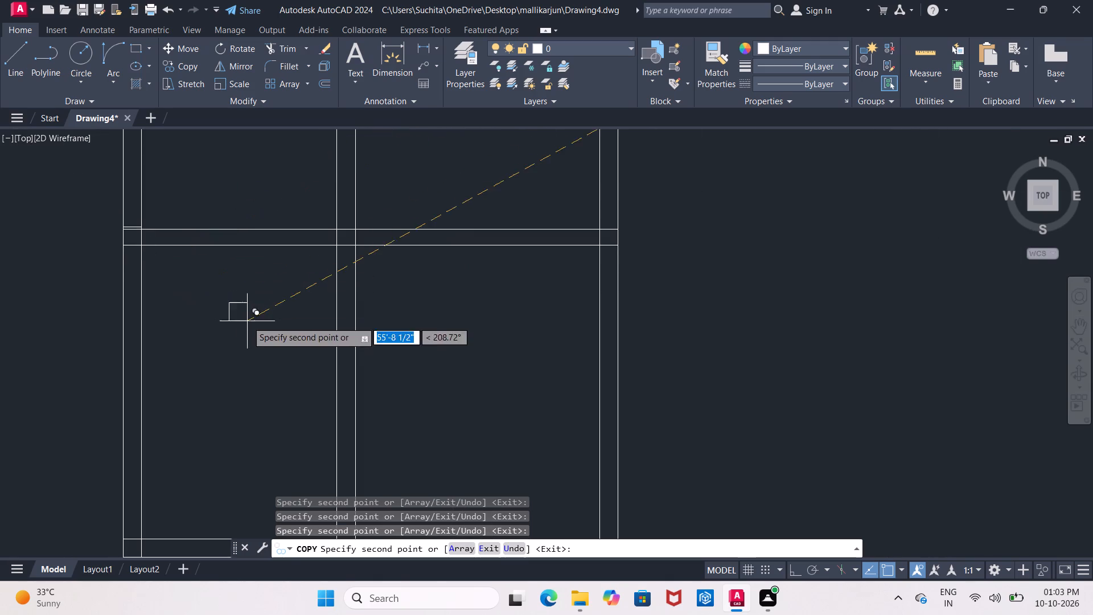
{"action": "middle_click_drag", "start_coordinate": [247, 321], "coordinate": [151, 327]}
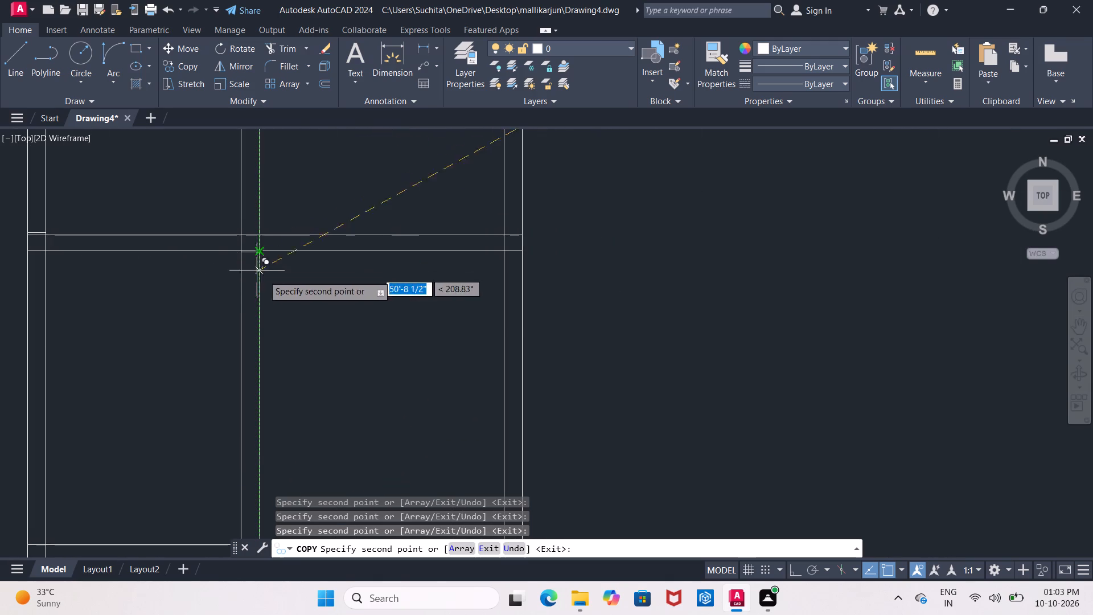
{"action": "scroll", "coordinate": [257, 264], "scroll_direction": "up", "scroll_amount": 1}
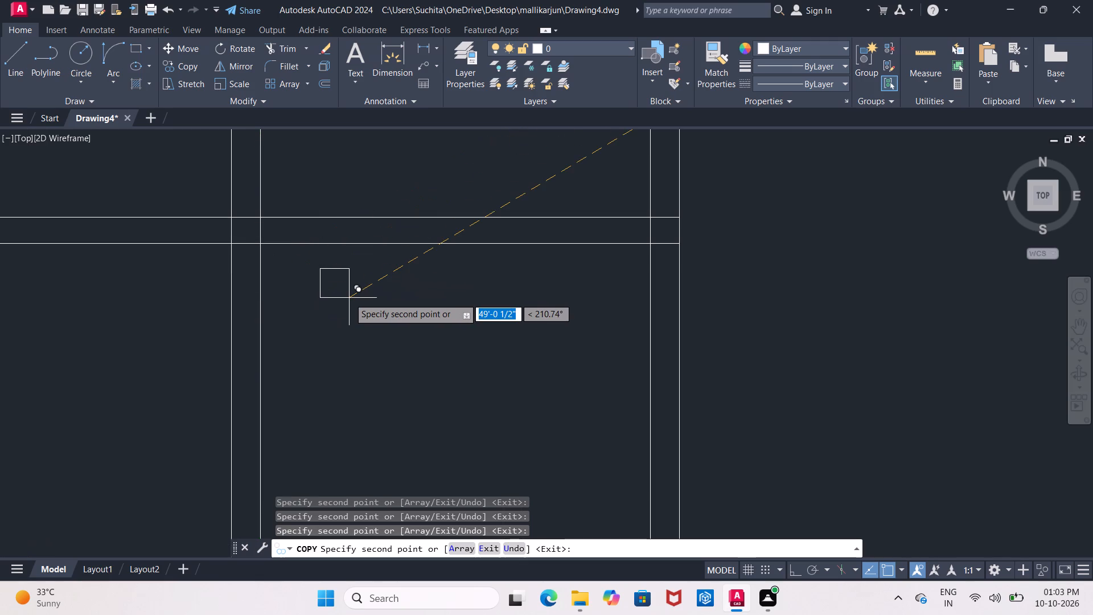
{"action": "scroll", "coordinate": [349, 298], "scroll_direction": "down", "scroll_amount": 3}
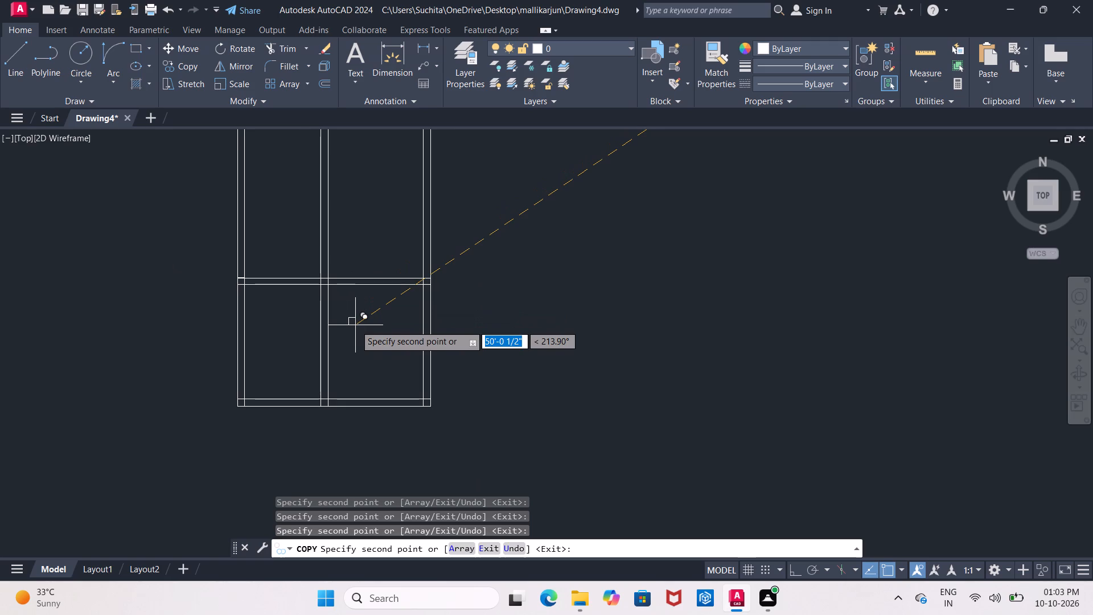
{"action": "scroll", "coordinate": [323, 352], "scroll_direction": "up", "scroll_amount": 3}
{"action": "middle_click_drag", "start_coordinate": [323, 352], "coordinate": [269, 215]}
{"action": "scroll", "coordinate": [310, 260], "scroll_direction": "down", "scroll_amount": 1}
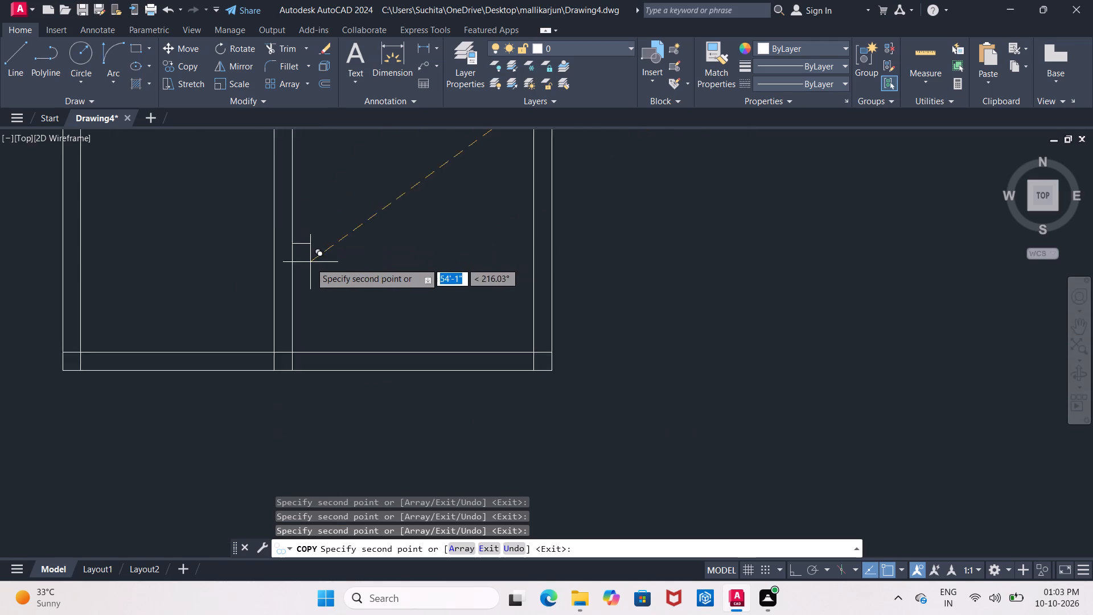
{"action": "scroll", "coordinate": [310, 263], "scroll_direction": "down", "scroll_amount": 2}
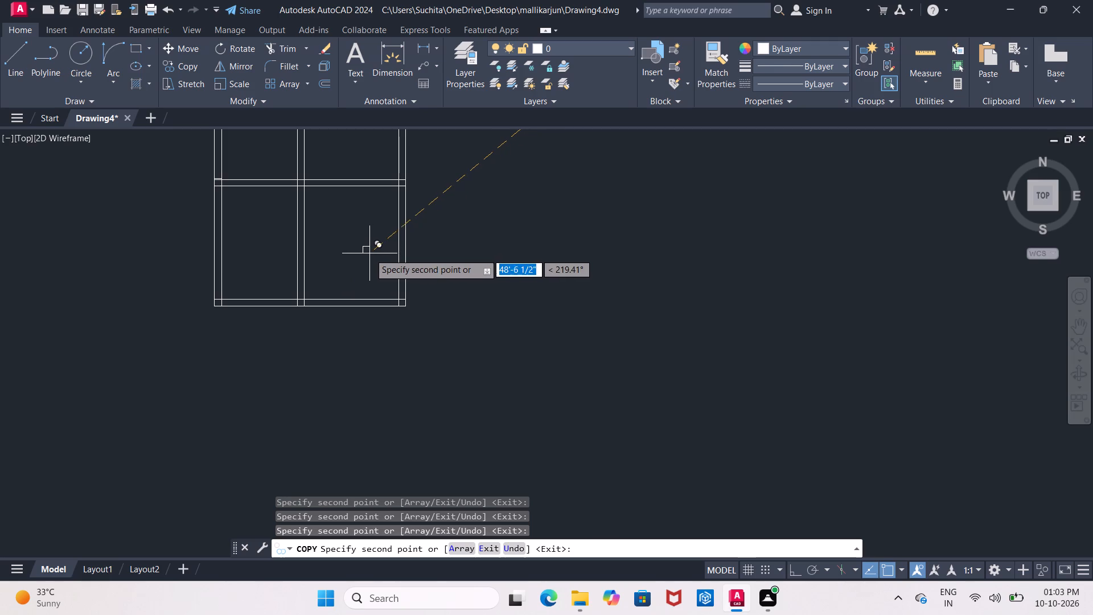
{"action": "scroll", "coordinate": [296, 311], "scroll_direction": "up", "scroll_amount": 3}
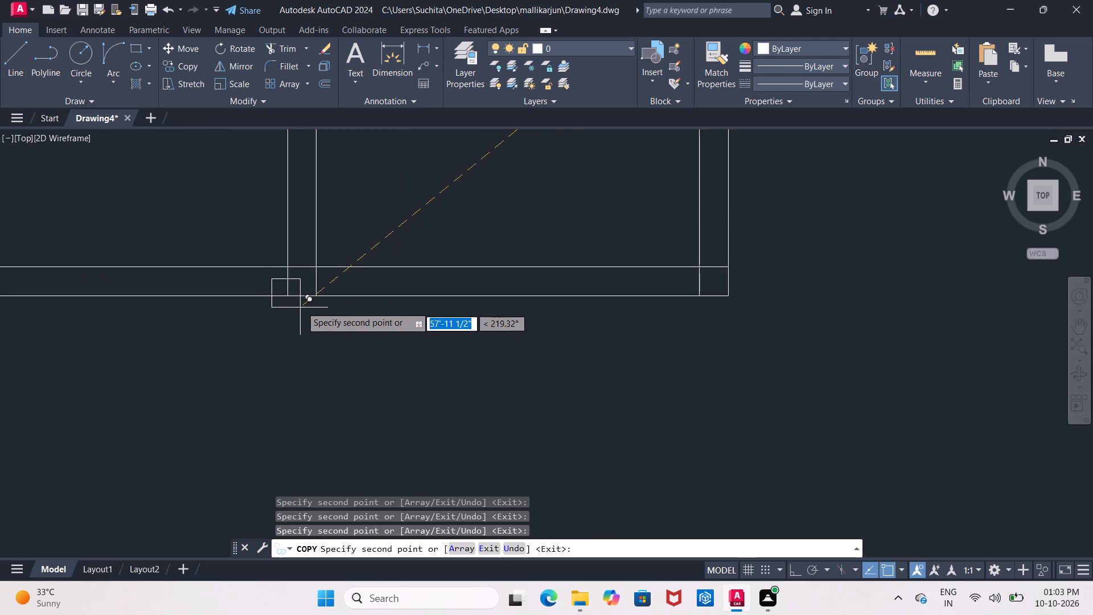
{"action": "scroll", "coordinate": [319, 290], "scroll_direction": "up", "scroll_amount": 3}
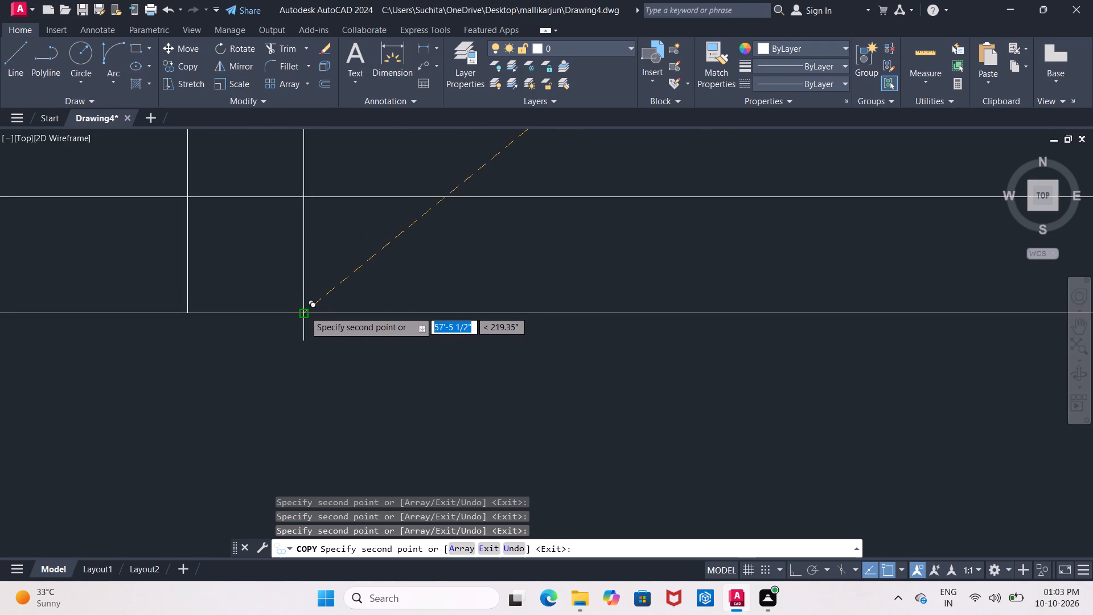
{"action": "left_click", "coordinate": [305, 311]}
Place a copy where the right wall's outer face meets the lower line of the first horizontal wall above the bottom wall.
{"action": "scroll", "coordinate": [305, 311], "scroll_direction": "down", "scroll_amount": 4}
{"action": "middle_click_drag", "start_coordinate": [349, 237], "coordinate": [289, 397]}
{"action": "scroll", "coordinate": [349, 237], "scroll_direction": "down", "scroll_amount": 1}
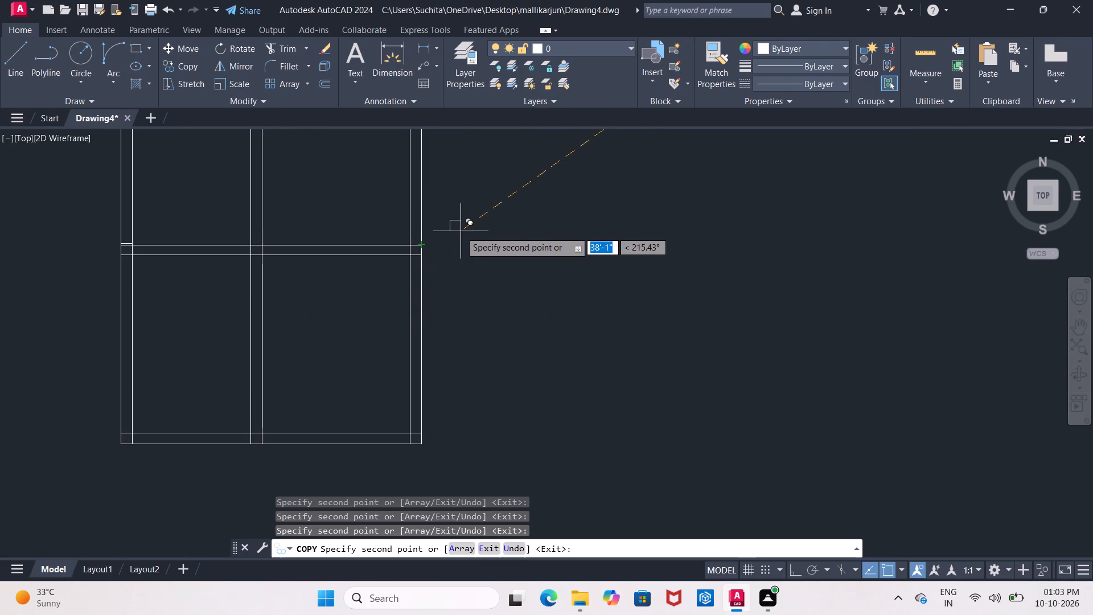
{"action": "scroll", "coordinate": [430, 240], "scroll_direction": "up", "scroll_amount": 4}
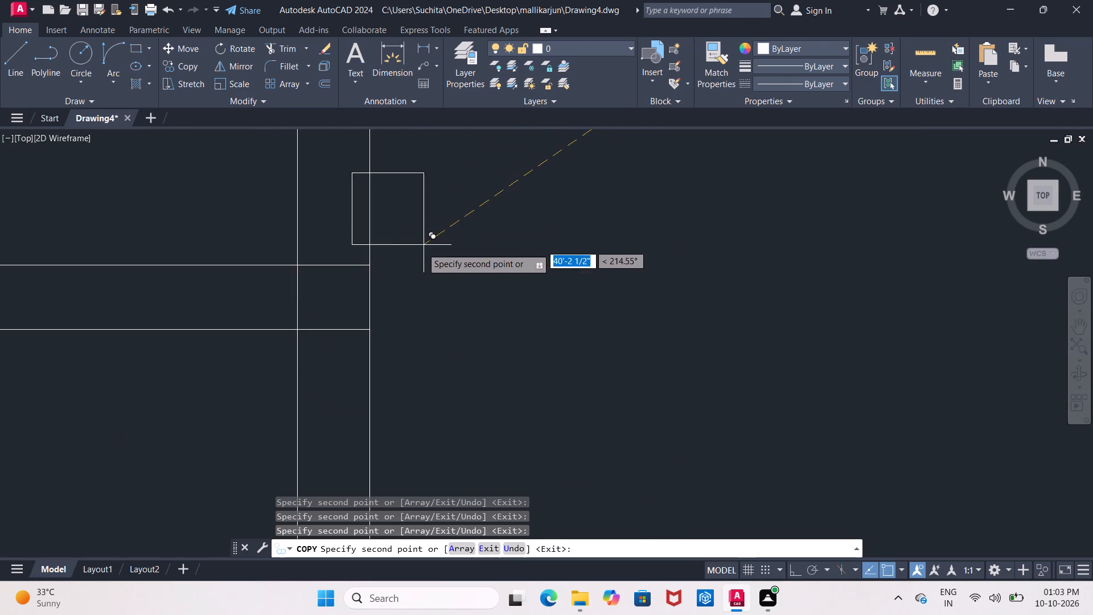
{"action": "left_click", "coordinate": [365, 327]}
Place a copy where the left wall's inner face meets the lower line of the upper horizontal wall's thicker section.
{"action": "scroll", "coordinate": [368, 328], "scroll_direction": "down", "scroll_amount": 4}
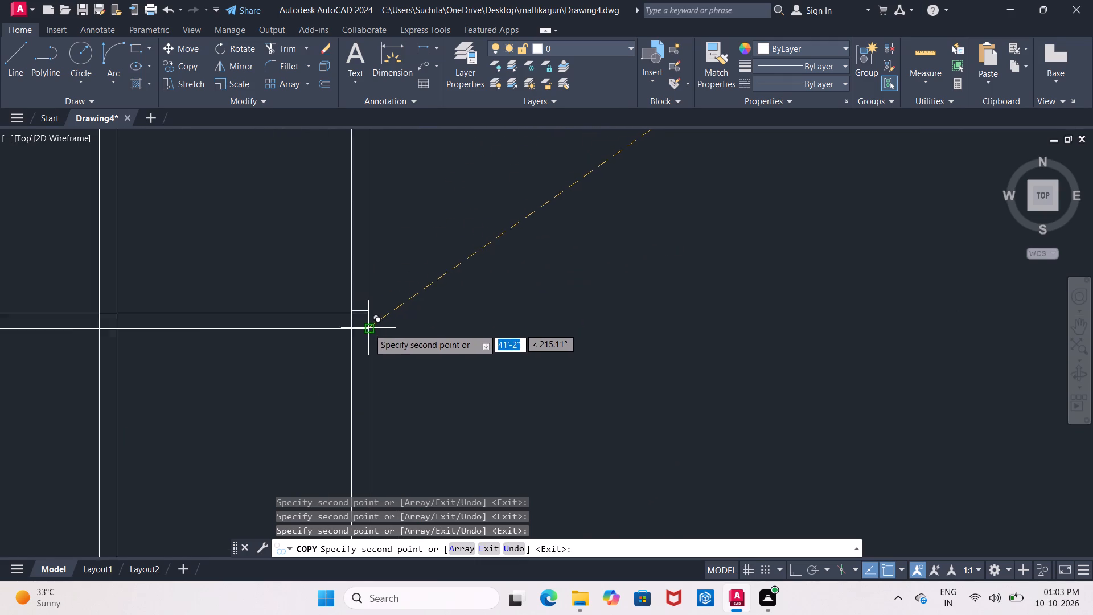
{"action": "middle_click_drag", "start_coordinate": [352, 207], "coordinate": [333, 374]}
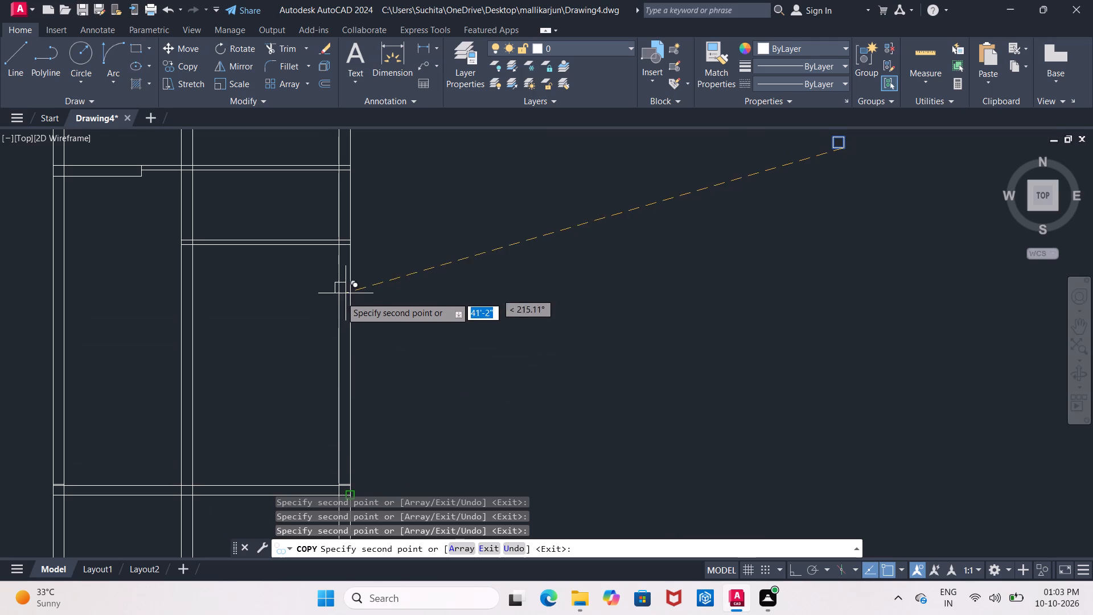
{"action": "middle_click_drag", "start_coordinate": [267, 322], "coordinate": [434, 362]}
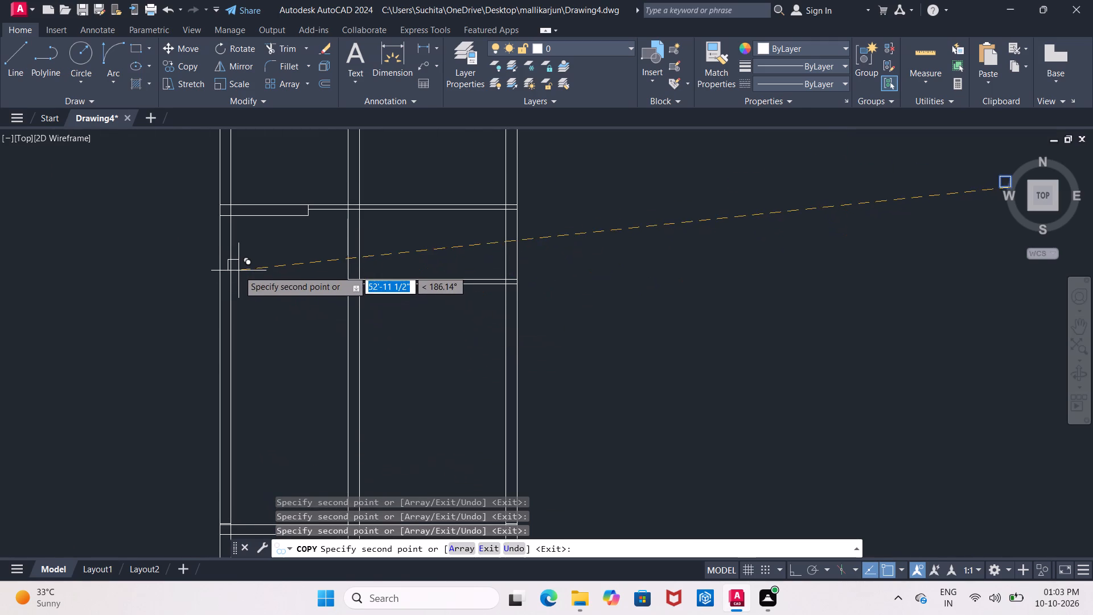
{"action": "scroll", "coordinate": [223, 181], "scroll_direction": "up", "scroll_amount": 2}
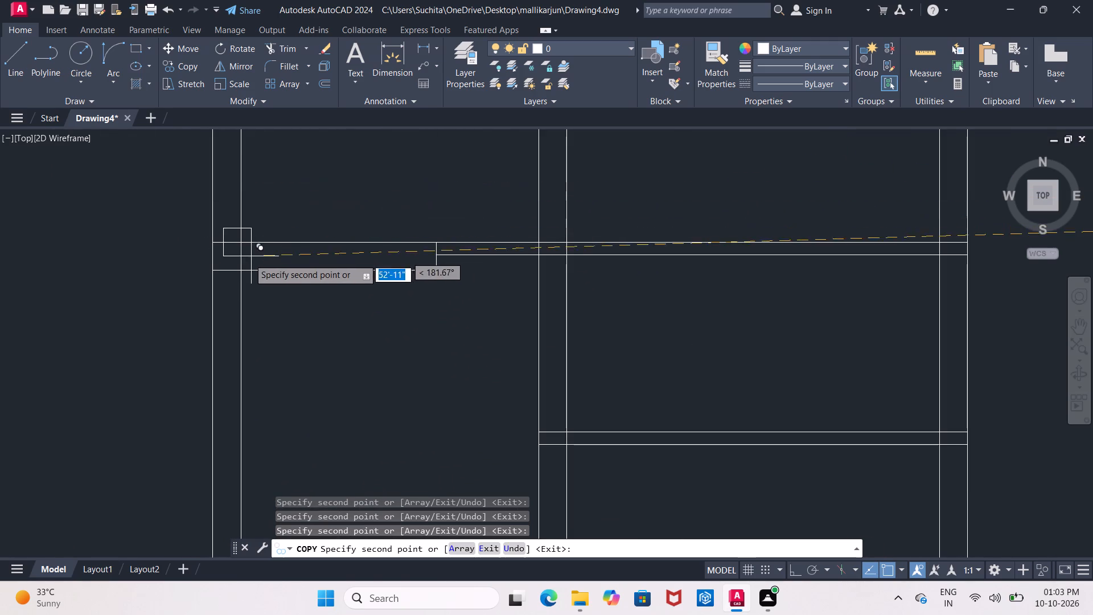
{"action": "scroll", "coordinate": [244, 266], "scroll_direction": "up", "scroll_amount": 2}
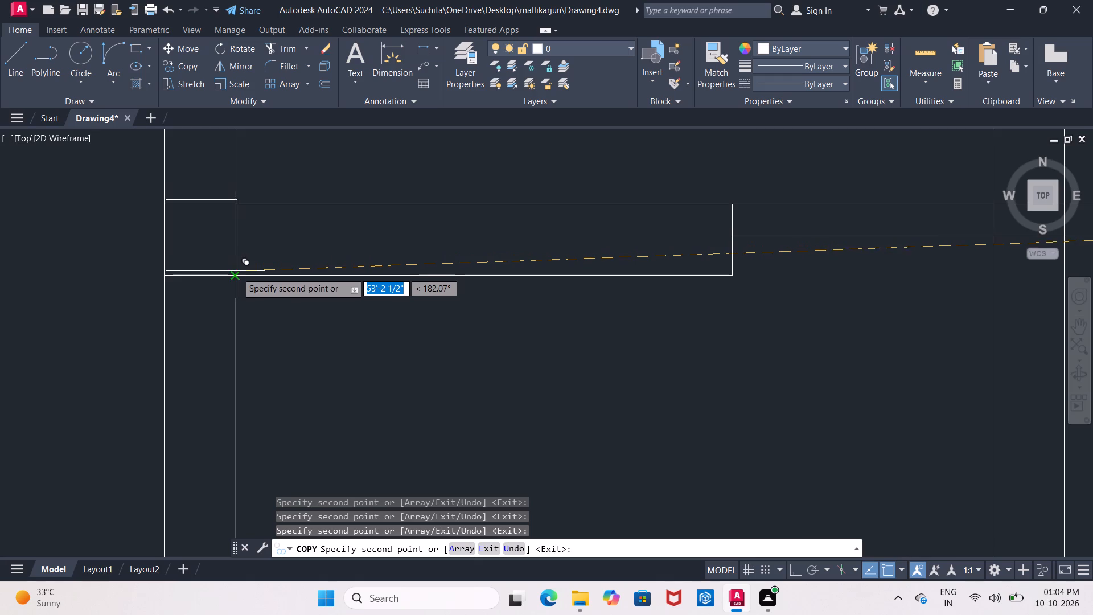
{"action": "left_click", "coordinate": [237, 277]}
Place a copy on the middle wall with its top edge on the upper line of that same stepped horizontal wall.
{"action": "middle_click_drag", "start_coordinate": [323, 277], "coordinate": [0, 356]}
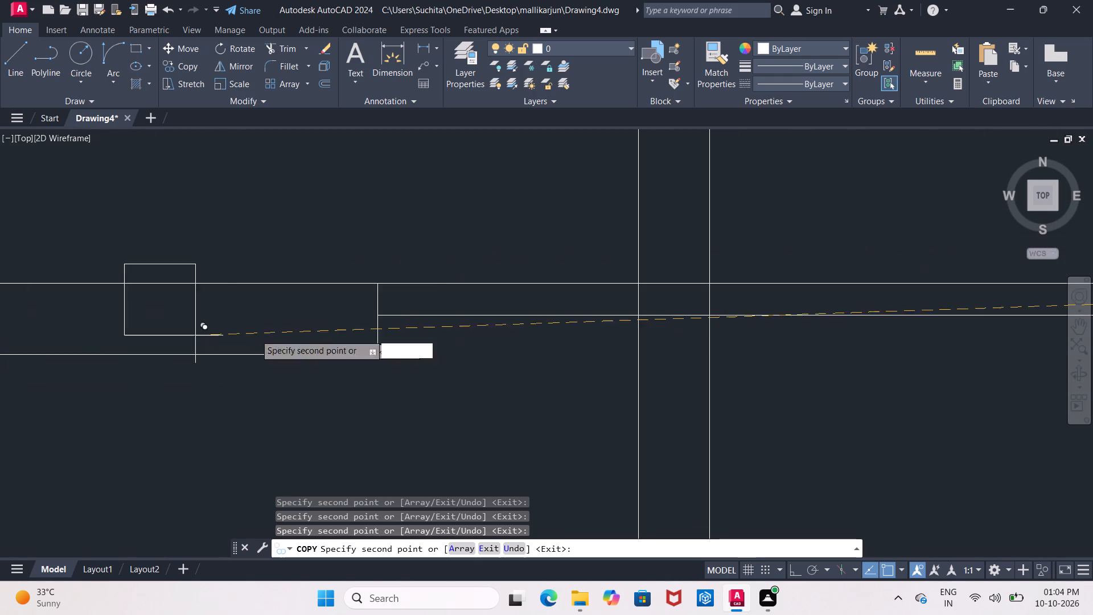
{"action": "middle_click_drag", "start_coordinate": [667, 290], "coordinate": [443, 286]}
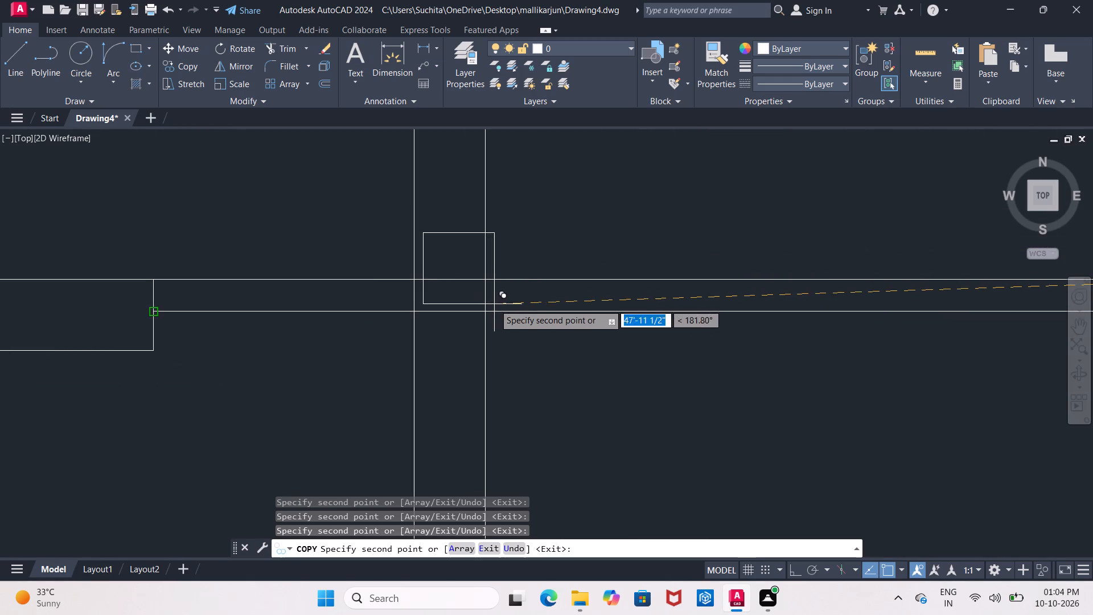
{"action": "left_click", "coordinate": [484, 350]}
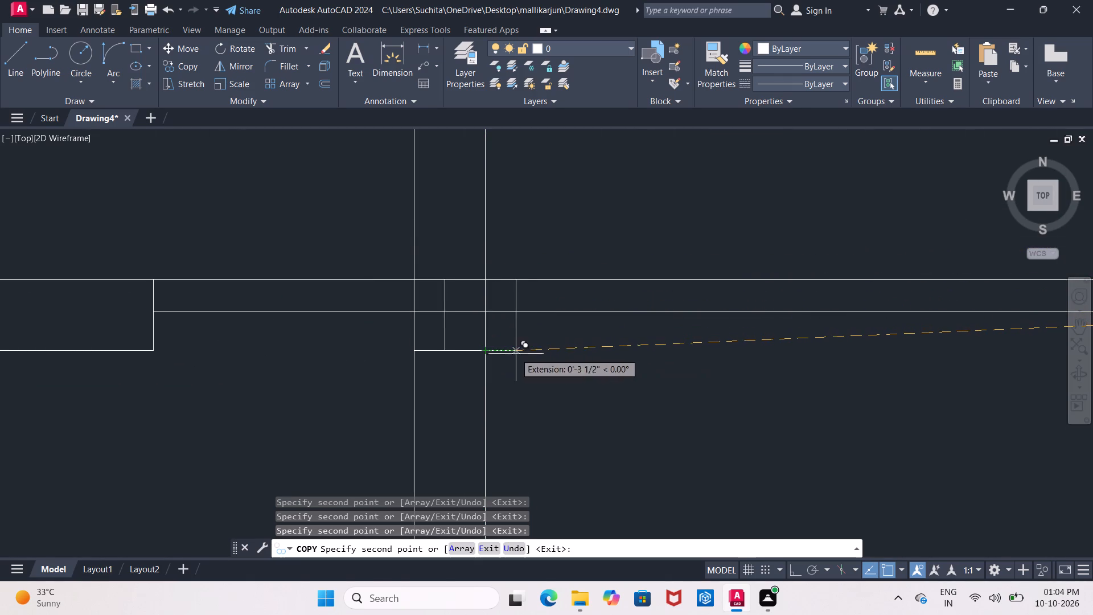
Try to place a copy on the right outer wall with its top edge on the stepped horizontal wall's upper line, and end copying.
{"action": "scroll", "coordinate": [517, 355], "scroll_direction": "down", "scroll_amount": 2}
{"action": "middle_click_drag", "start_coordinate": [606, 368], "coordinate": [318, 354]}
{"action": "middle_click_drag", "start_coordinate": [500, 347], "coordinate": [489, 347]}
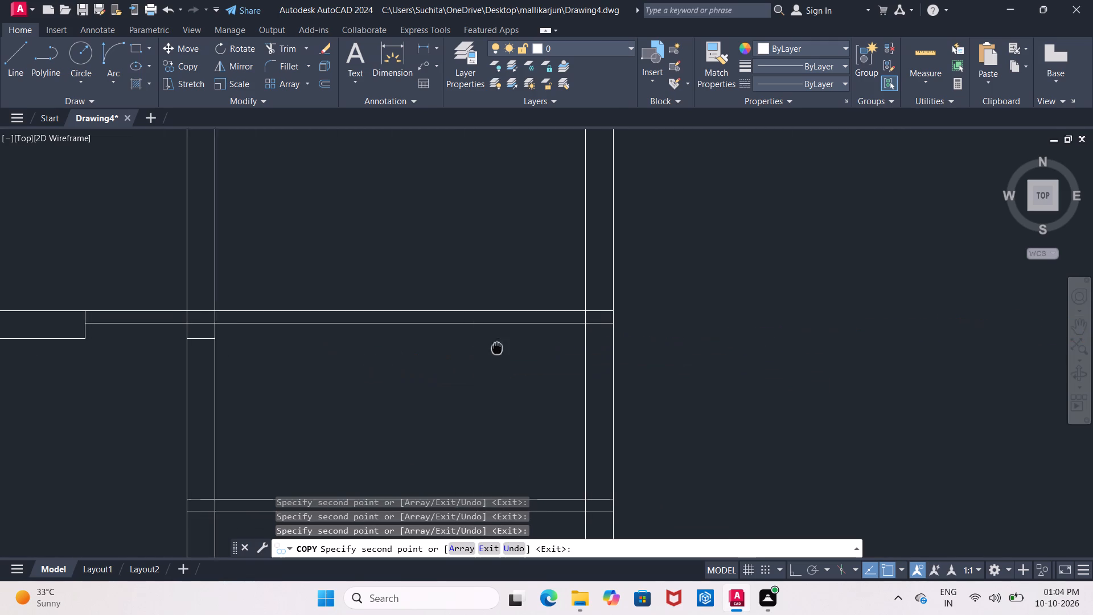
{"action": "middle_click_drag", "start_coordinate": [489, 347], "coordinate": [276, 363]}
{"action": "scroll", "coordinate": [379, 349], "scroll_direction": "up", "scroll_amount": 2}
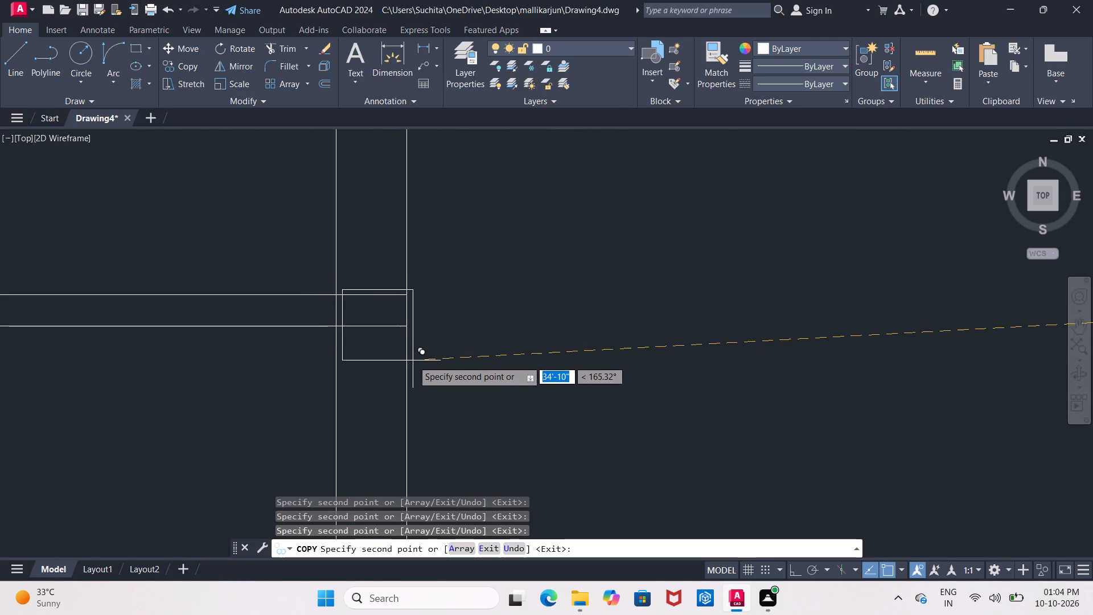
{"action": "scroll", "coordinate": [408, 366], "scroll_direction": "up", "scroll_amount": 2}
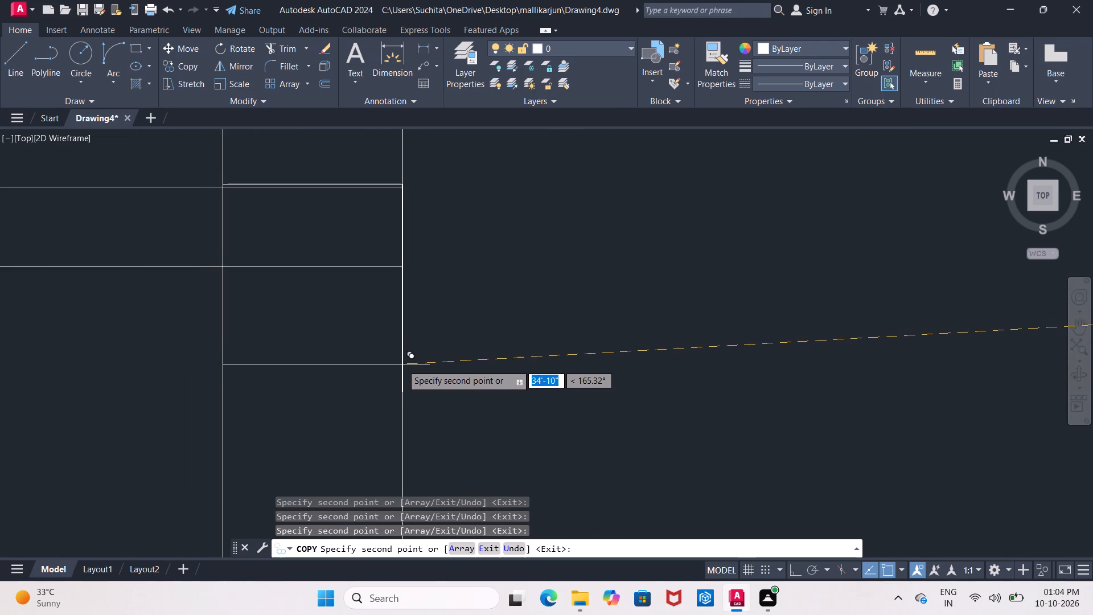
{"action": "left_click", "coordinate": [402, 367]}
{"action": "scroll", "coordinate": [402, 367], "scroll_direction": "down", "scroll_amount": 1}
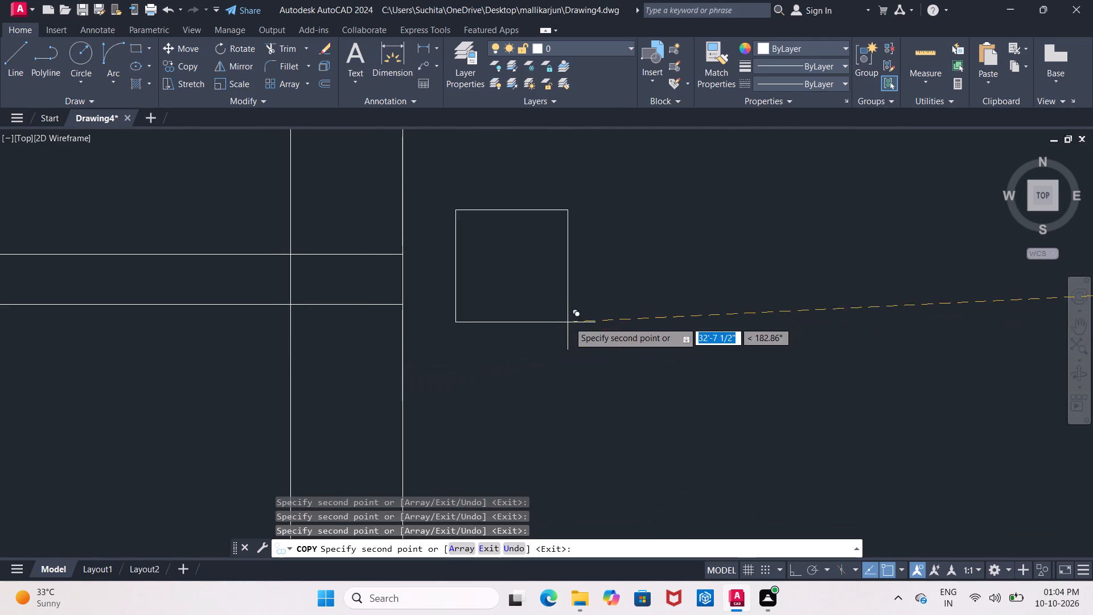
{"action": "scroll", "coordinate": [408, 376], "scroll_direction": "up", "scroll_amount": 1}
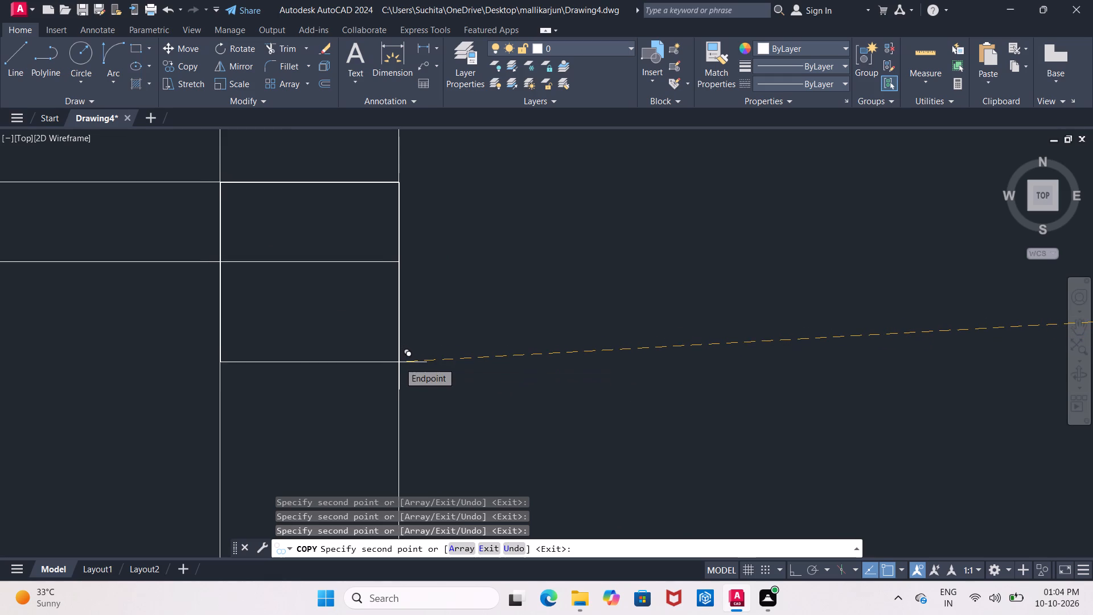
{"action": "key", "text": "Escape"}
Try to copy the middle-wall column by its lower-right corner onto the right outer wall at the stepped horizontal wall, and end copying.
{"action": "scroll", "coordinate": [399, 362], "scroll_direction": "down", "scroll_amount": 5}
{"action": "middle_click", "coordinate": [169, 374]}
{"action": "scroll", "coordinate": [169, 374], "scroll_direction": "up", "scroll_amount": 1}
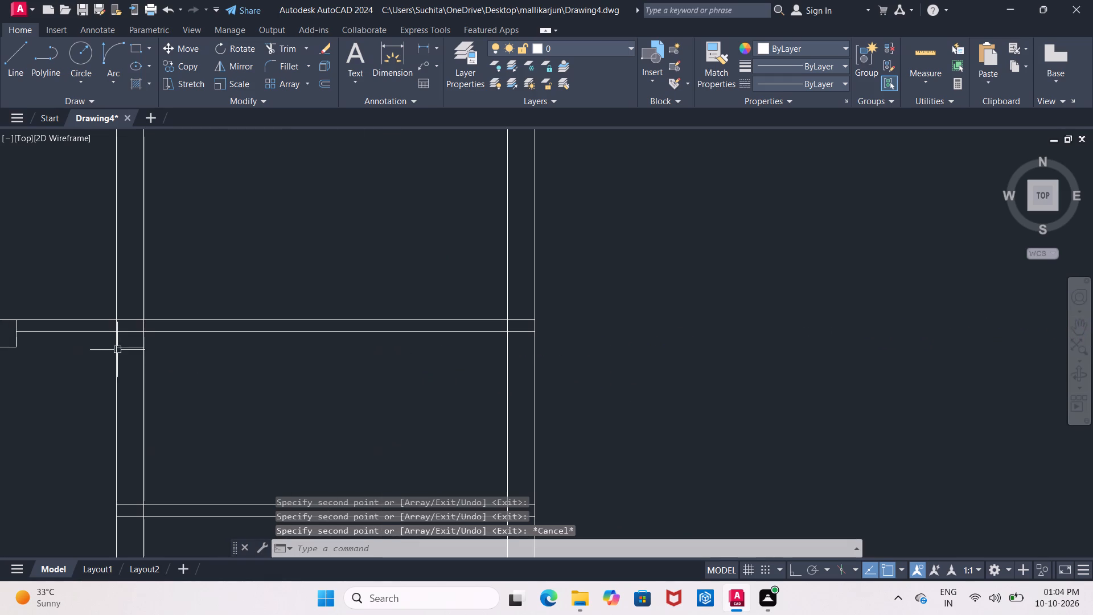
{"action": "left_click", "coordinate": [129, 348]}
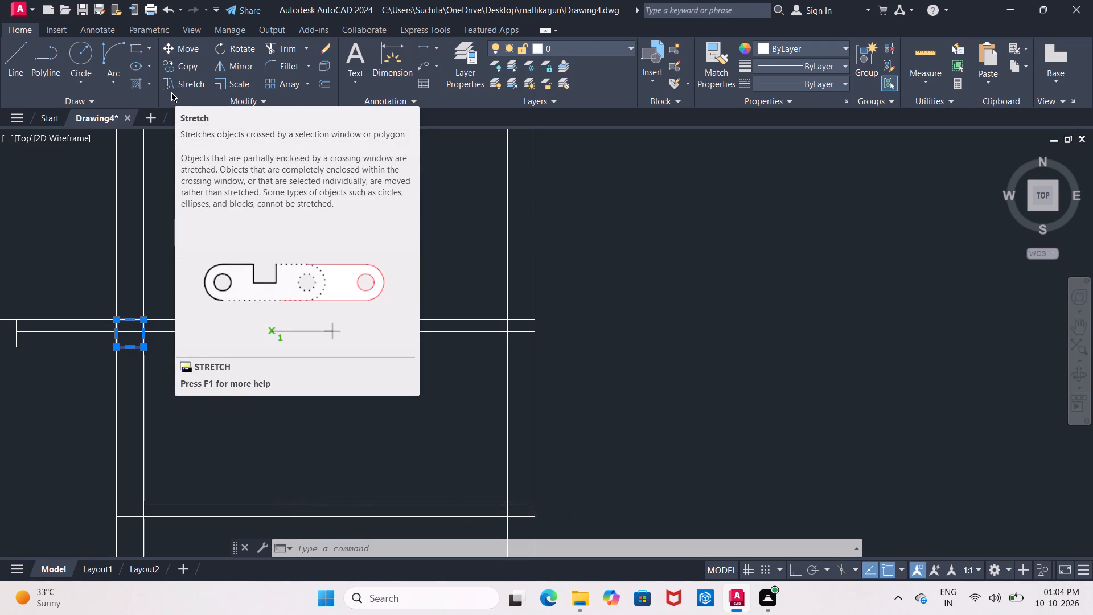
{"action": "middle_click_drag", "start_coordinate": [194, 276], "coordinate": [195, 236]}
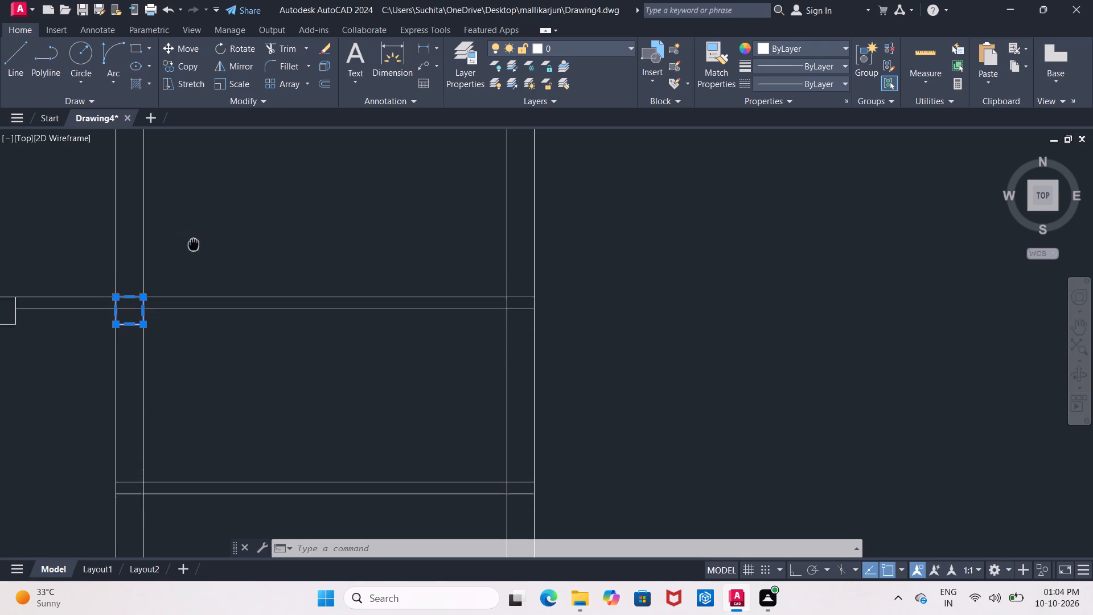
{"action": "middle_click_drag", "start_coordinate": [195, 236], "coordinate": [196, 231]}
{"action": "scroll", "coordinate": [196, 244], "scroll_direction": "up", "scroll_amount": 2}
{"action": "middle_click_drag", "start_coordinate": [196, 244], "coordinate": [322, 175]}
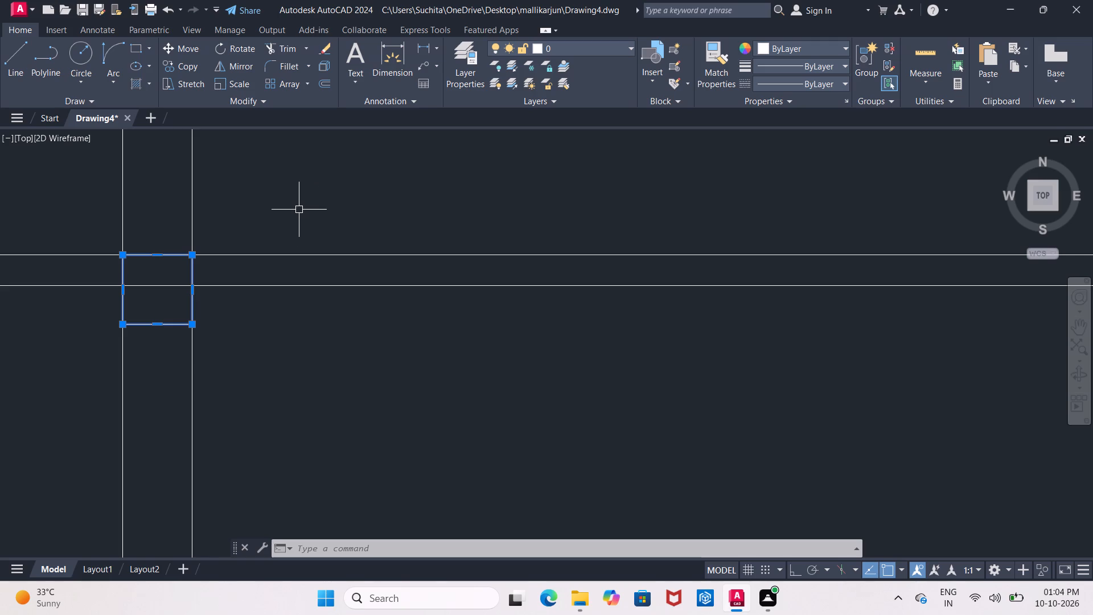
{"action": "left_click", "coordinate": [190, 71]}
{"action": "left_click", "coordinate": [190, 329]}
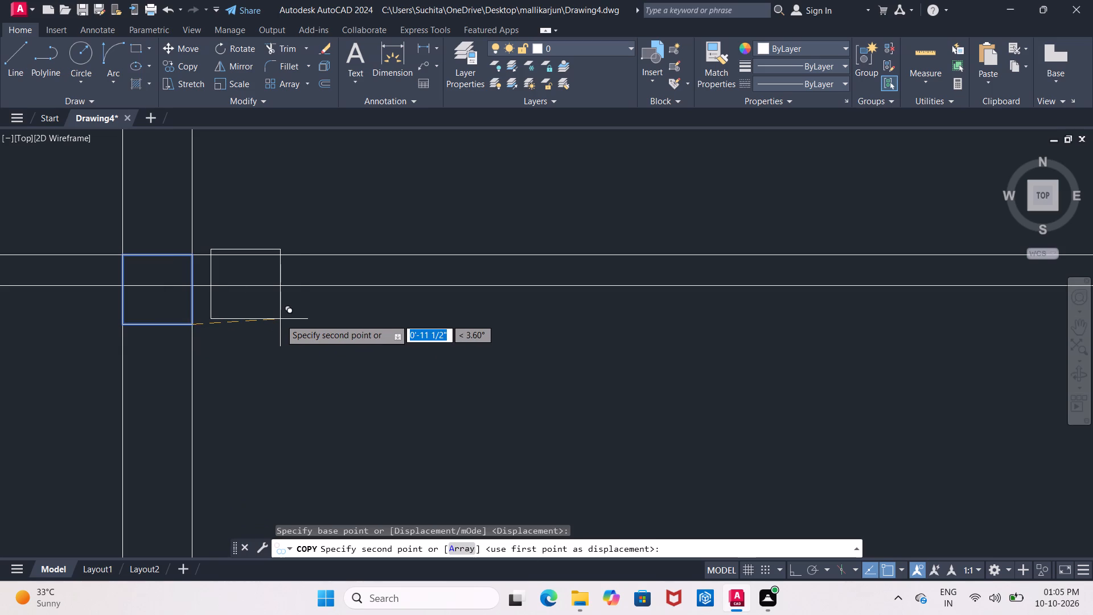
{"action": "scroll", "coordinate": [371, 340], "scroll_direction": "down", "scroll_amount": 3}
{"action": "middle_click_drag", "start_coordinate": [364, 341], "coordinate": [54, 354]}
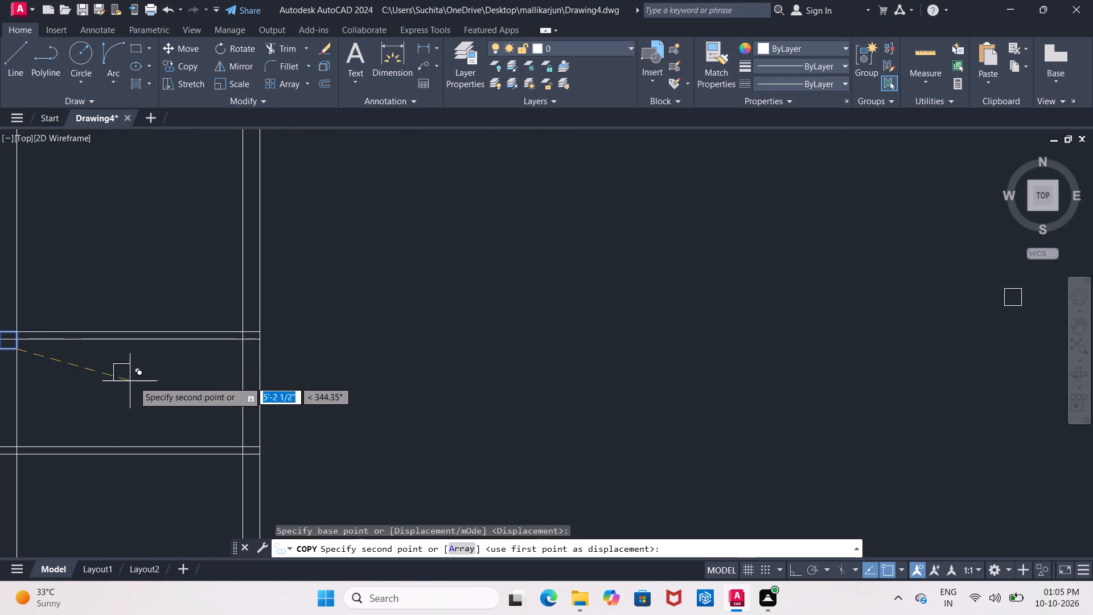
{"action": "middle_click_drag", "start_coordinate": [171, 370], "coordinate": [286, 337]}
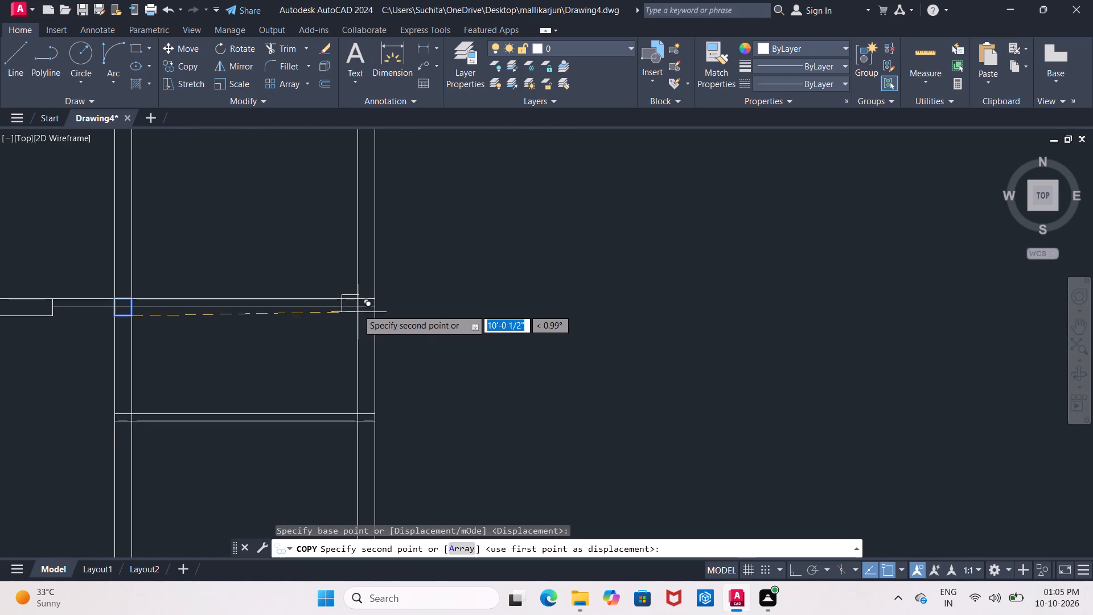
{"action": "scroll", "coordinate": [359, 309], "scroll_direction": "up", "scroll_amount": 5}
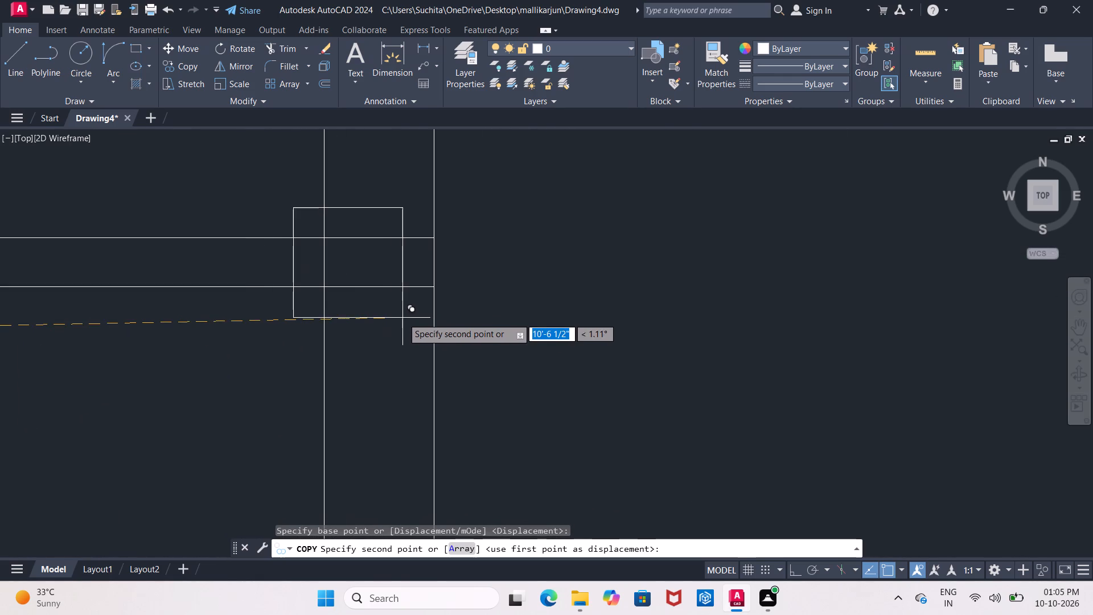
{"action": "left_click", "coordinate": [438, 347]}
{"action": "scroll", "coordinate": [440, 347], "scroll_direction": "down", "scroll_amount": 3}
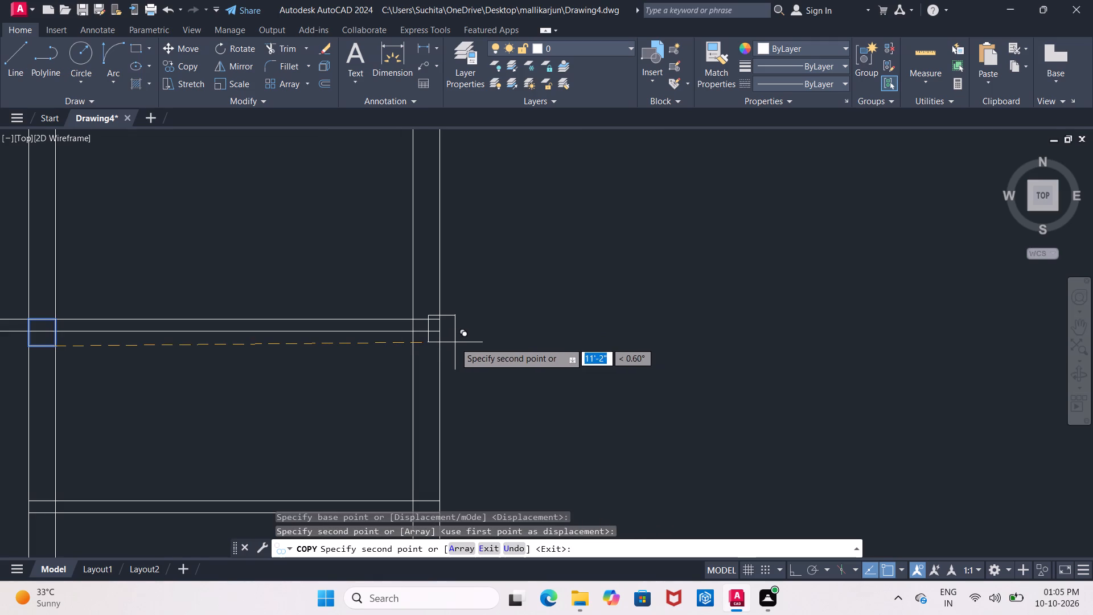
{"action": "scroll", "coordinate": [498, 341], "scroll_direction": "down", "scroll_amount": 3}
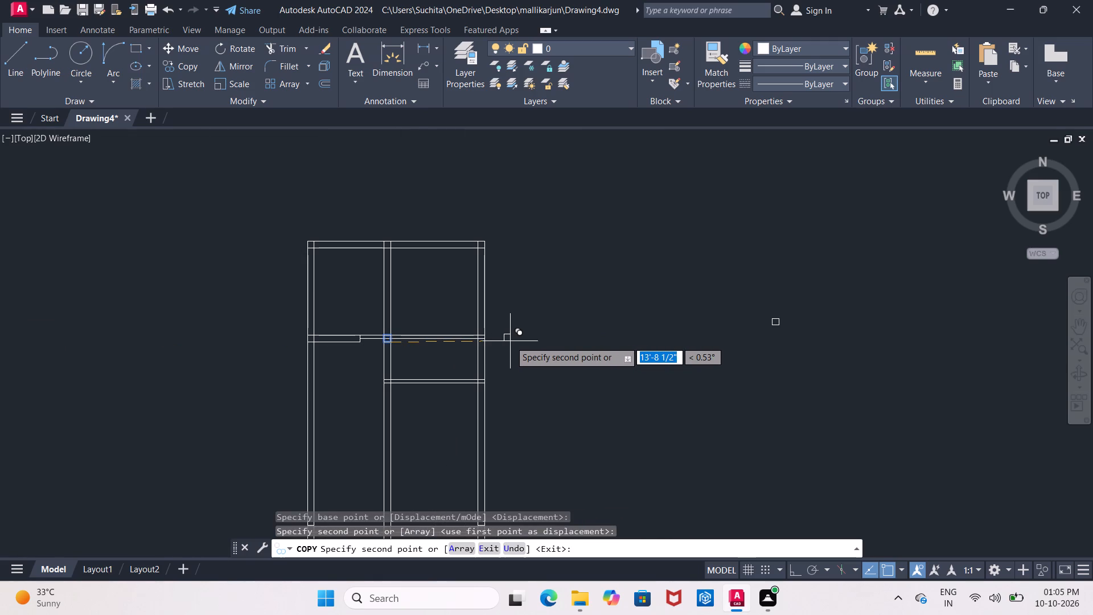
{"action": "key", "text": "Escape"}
Copy the middle-wall column by its upper-right corner to where the right wall's outer face meets the stepped horizontal wall's upper line.
{"action": "scroll", "coordinate": [402, 335], "scroll_direction": "up", "scroll_amount": 2}
{"action": "scroll", "coordinate": [338, 333], "scroll_direction": "up", "scroll_amount": 3}
{"action": "left_click_drag", "start_coordinate": [352, 328], "coordinate": [362, 333]}
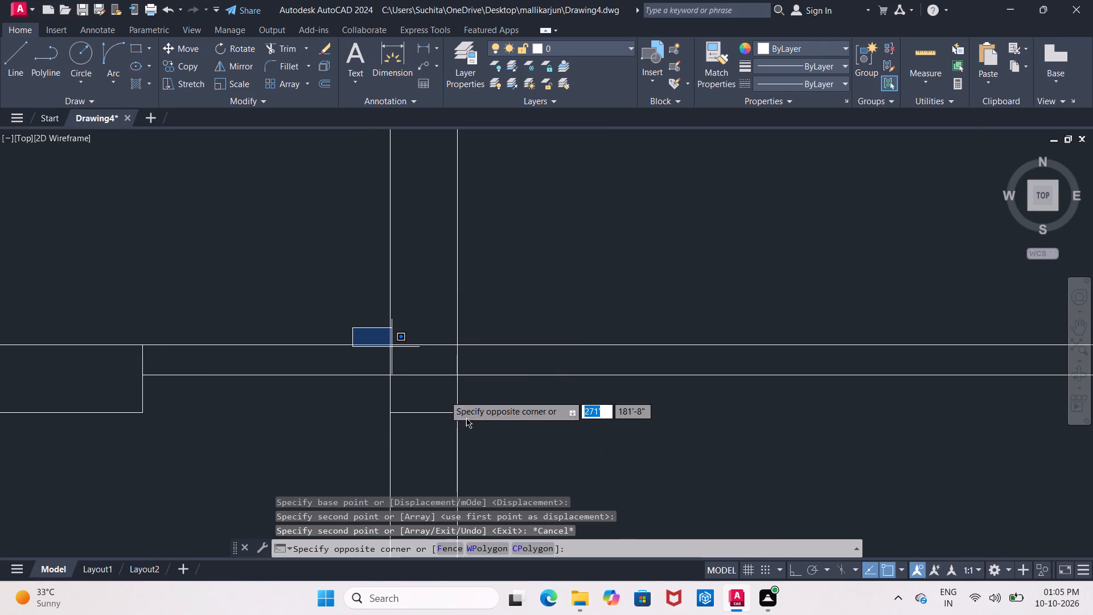
{"action": "left_click", "coordinate": [492, 438]}
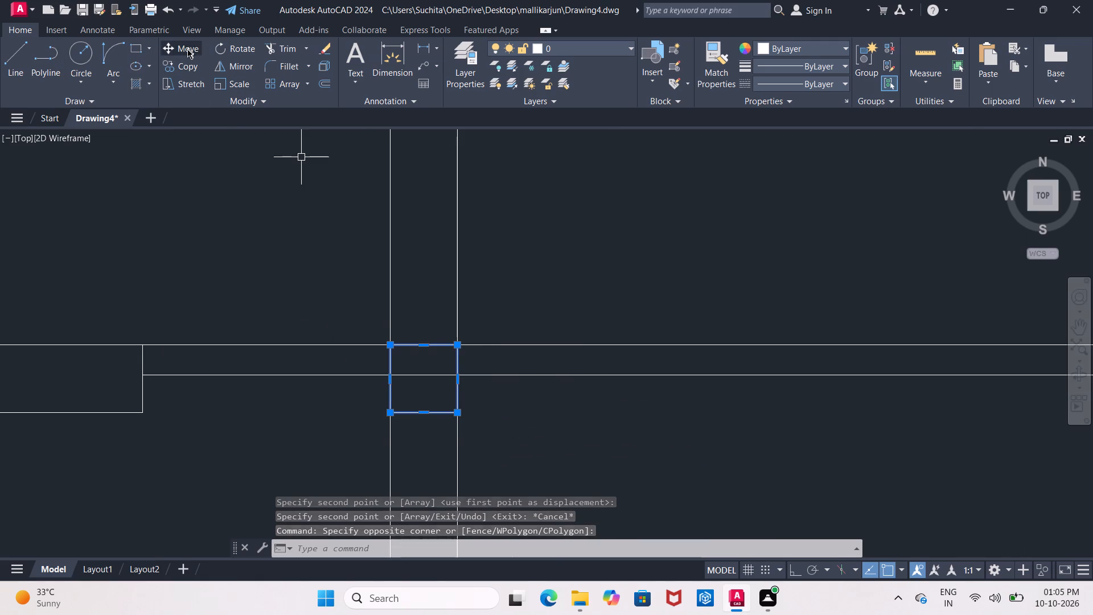
{"action": "left_click", "coordinate": [179, 69]}
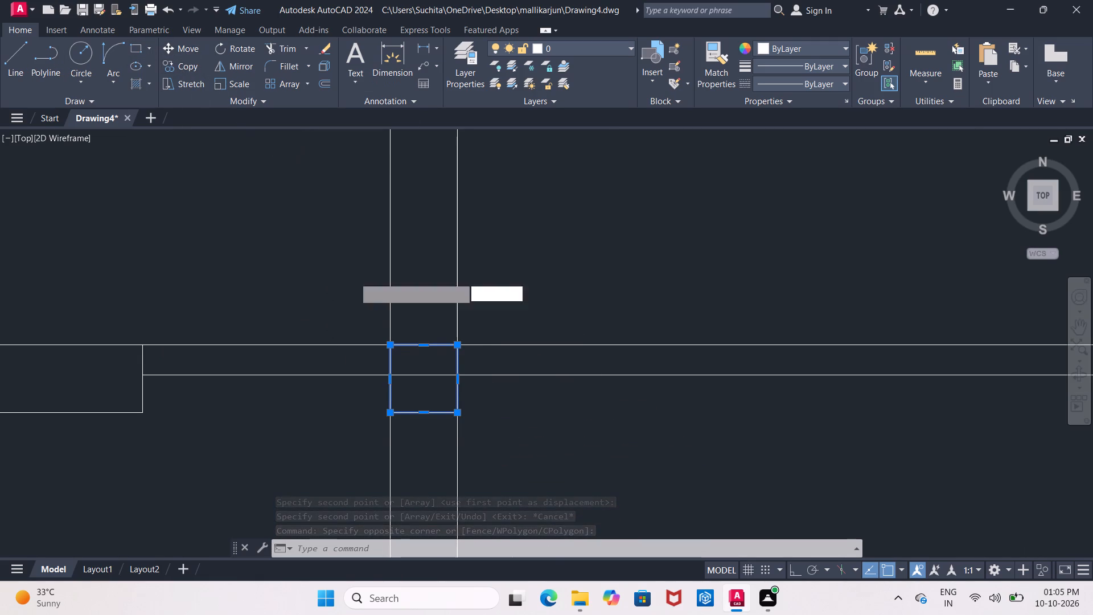
{"action": "left_click", "coordinate": [455, 342]}
{"action": "middle_click_drag", "start_coordinate": [565, 336], "coordinate": [106, 230]}
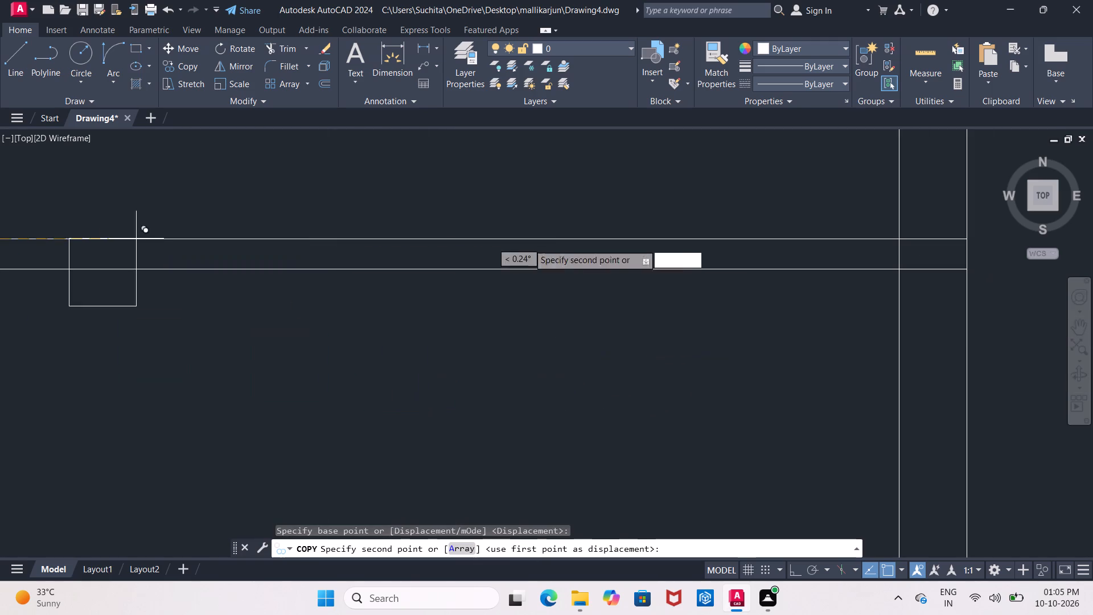
{"action": "middle_click_drag", "start_coordinate": [578, 246], "coordinate": [203, 306]}
{"action": "scroll", "coordinate": [463, 303], "scroll_direction": "up", "scroll_amount": 2}
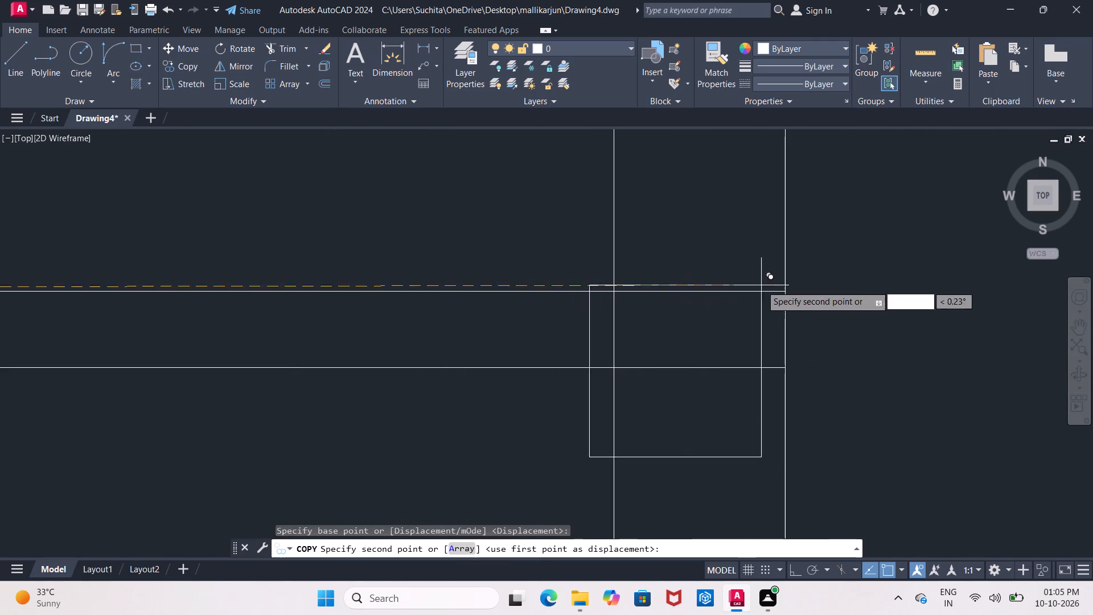
{"action": "scroll", "coordinate": [779, 288], "scroll_direction": "up", "scroll_amount": 2}
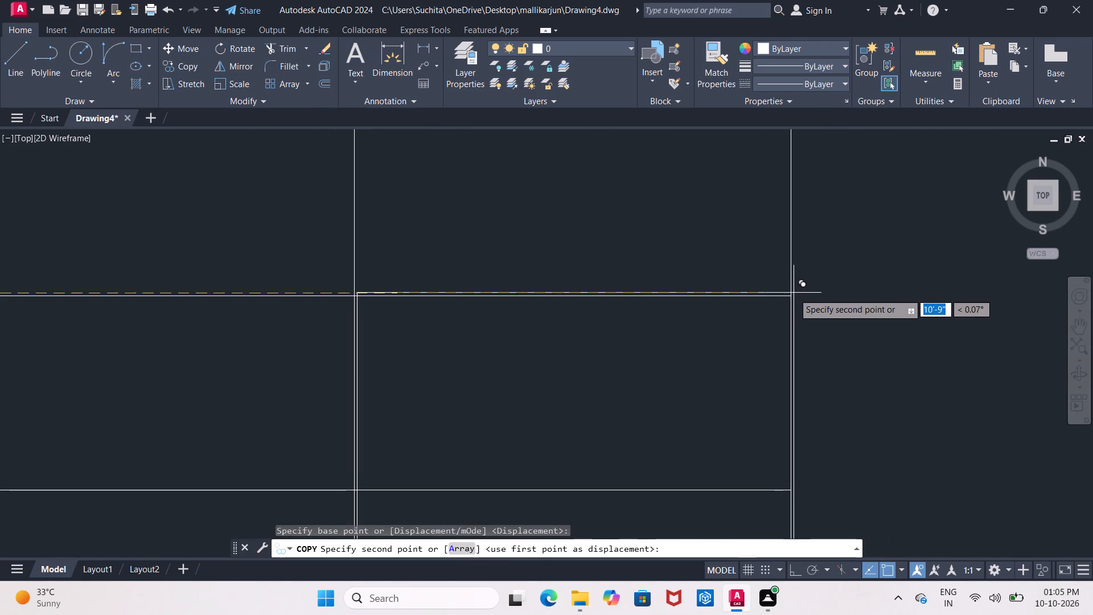
{"action": "left_click", "coordinate": [790, 296]}
Place a copy at the plan's top-right outer corner, aligned with the outer wall faces.
{"action": "scroll", "coordinate": [788, 296], "scroll_direction": "down", "scroll_amount": 6}
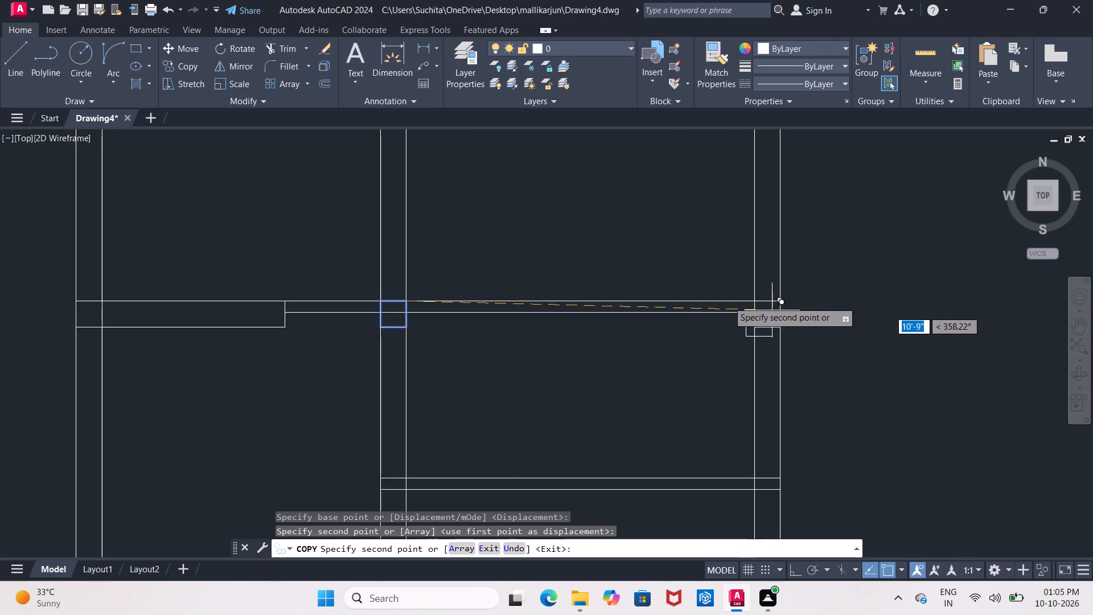
{"action": "middle_click_drag", "start_coordinate": [668, 226], "coordinate": [372, 355]}
{"action": "middle_click_drag", "start_coordinate": [413, 254], "coordinate": [383, 432]}
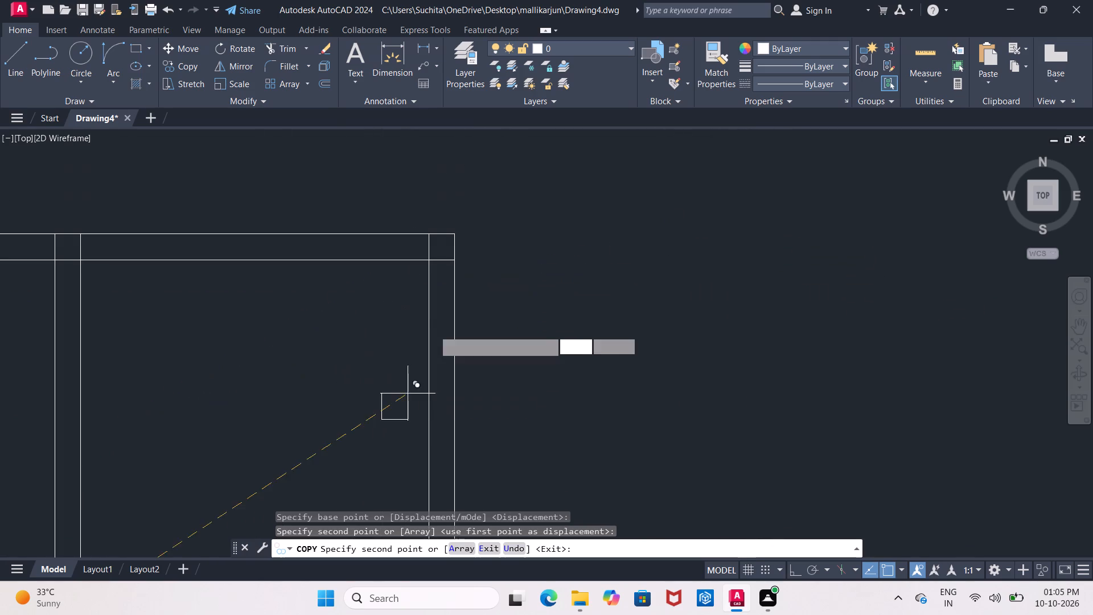
{"action": "scroll", "coordinate": [421, 255], "scroll_direction": "up", "scroll_amount": 2}
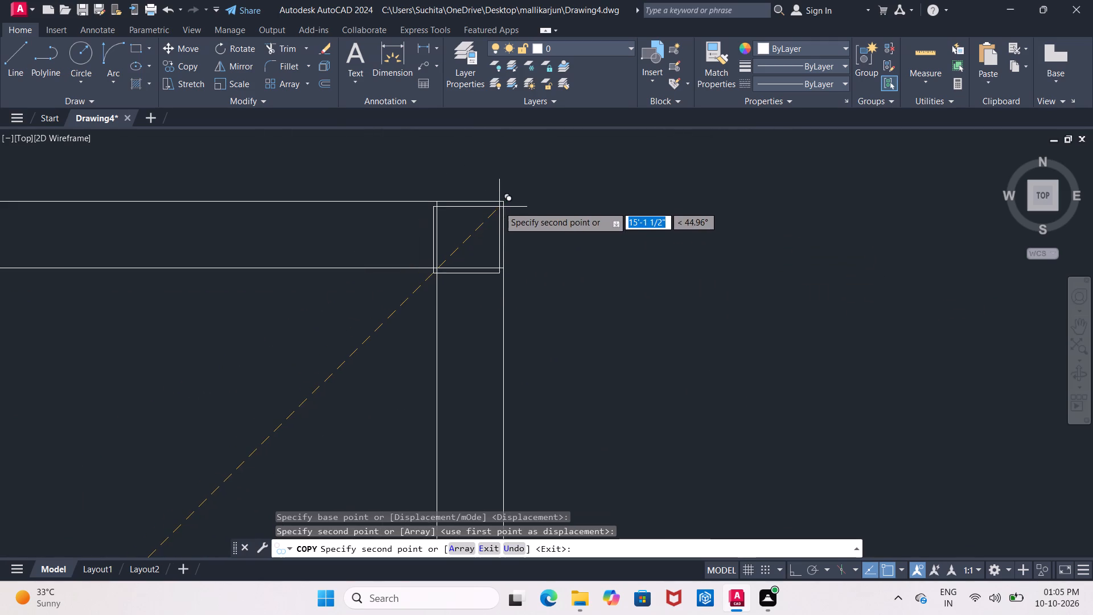
{"action": "left_click", "coordinate": [503, 202]}
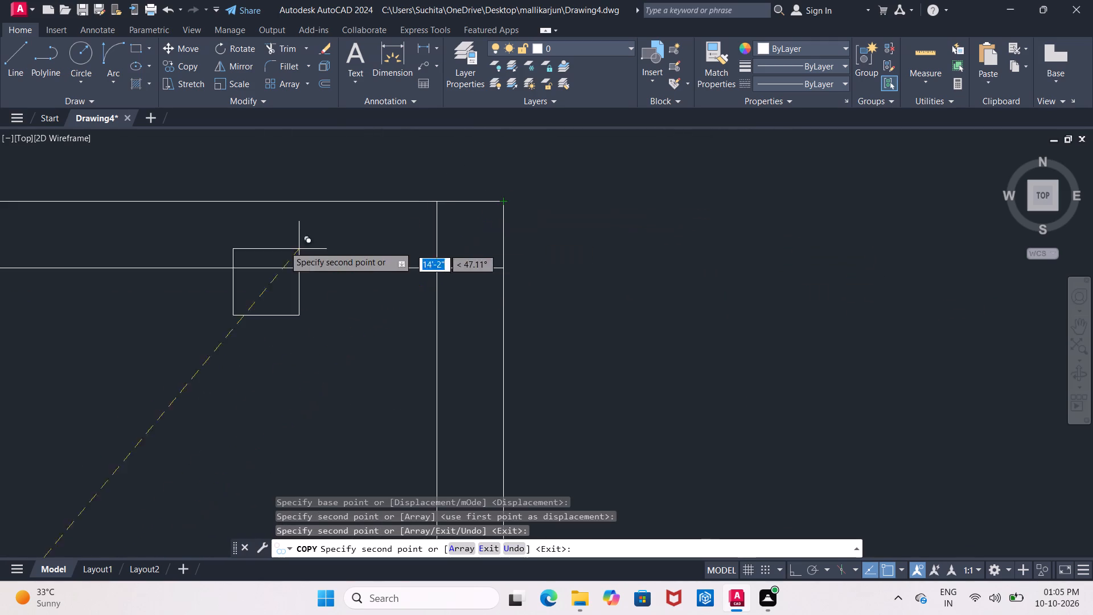
Place a copy at the junction of the middle wall and the top wall, with its top edge on the outer line.
{"action": "middle_click_drag", "start_coordinate": [274, 243], "coordinate": [582, 209]}
{"action": "scroll", "coordinate": [146, 276], "scroll_direction": "down", "scroll_amount": 2}
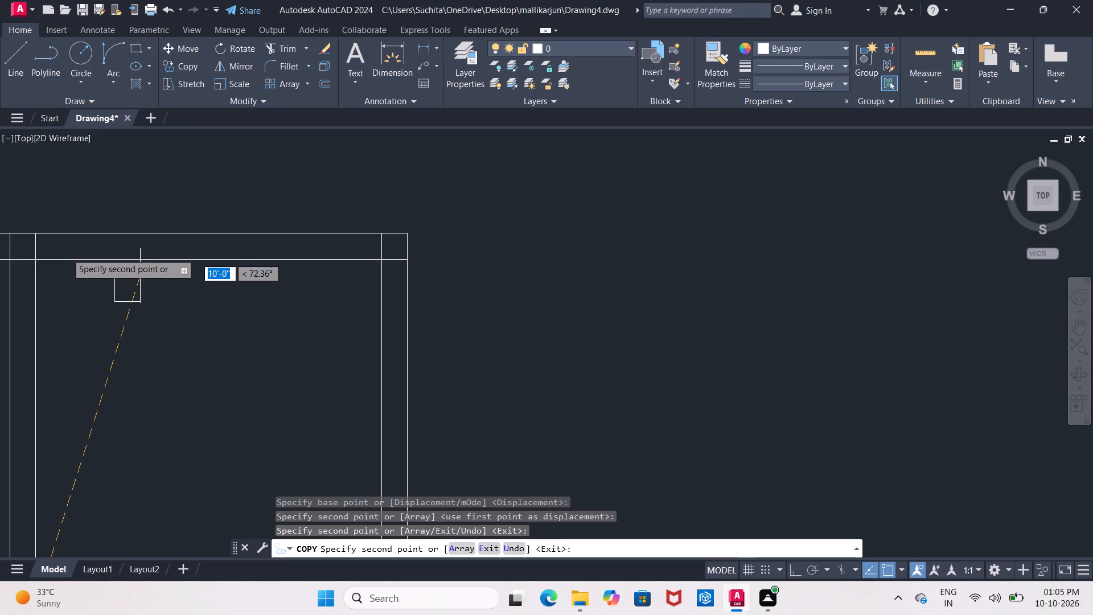
{"action": "scroll", "coordinate": [0, 235], "scroll_direction": "up", "scroll_amount": 2}
{"action": "middle_click_drag", "start_coordinate": [28, 238], "coordinate": [74, 250]}
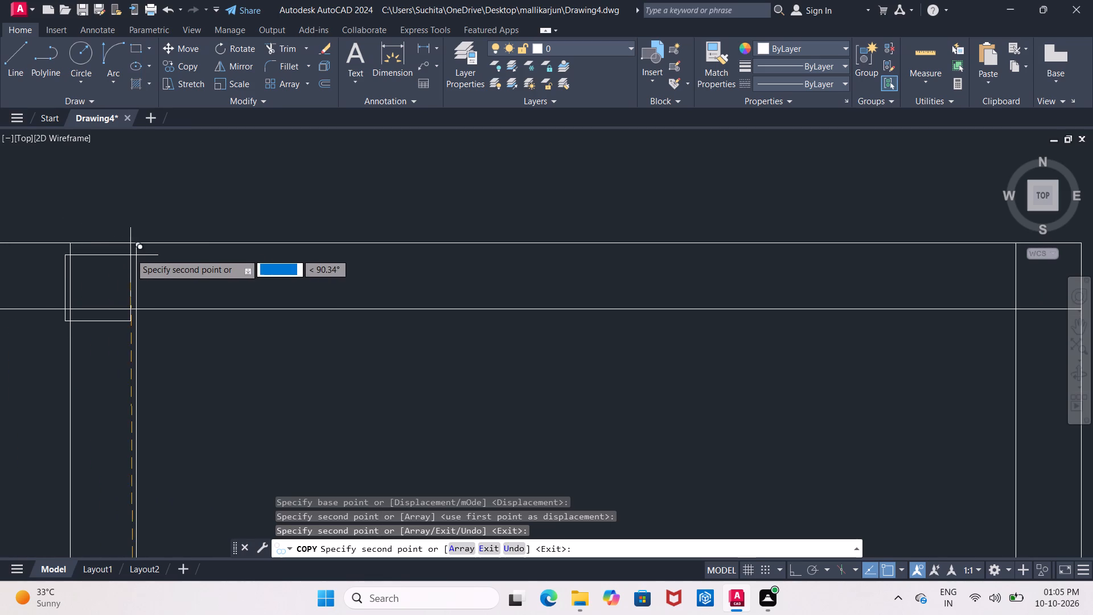
{"action": "left_click", "coordinate": [139, 244]}
Place a copy at the plan's top-left corner, snapped where the left wall's inner face meets the top wall's outer line.
{"action": "scroll", "coordinate": [161, 244], "scroll_direction": "down", "scroll_amount": 3}
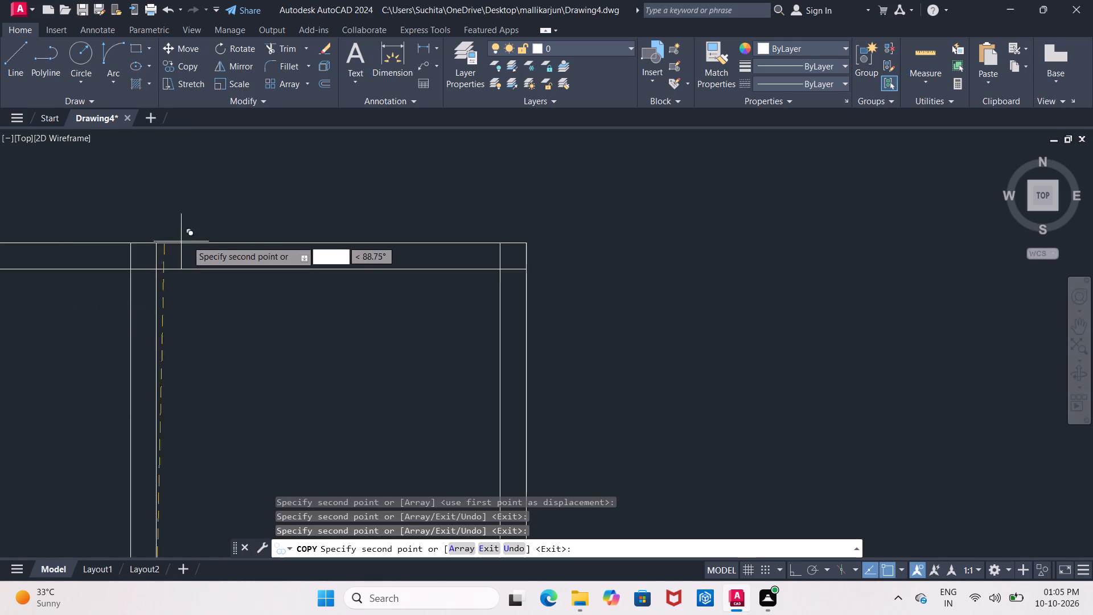
{"action": "middle_click_drag", "start_coordinate": [55, 277], "coordinate": [245, 281]}
{"action": "scroll", "coordinate": [138, 245], "scroll_direction": "up", "scroll_amount": 2}
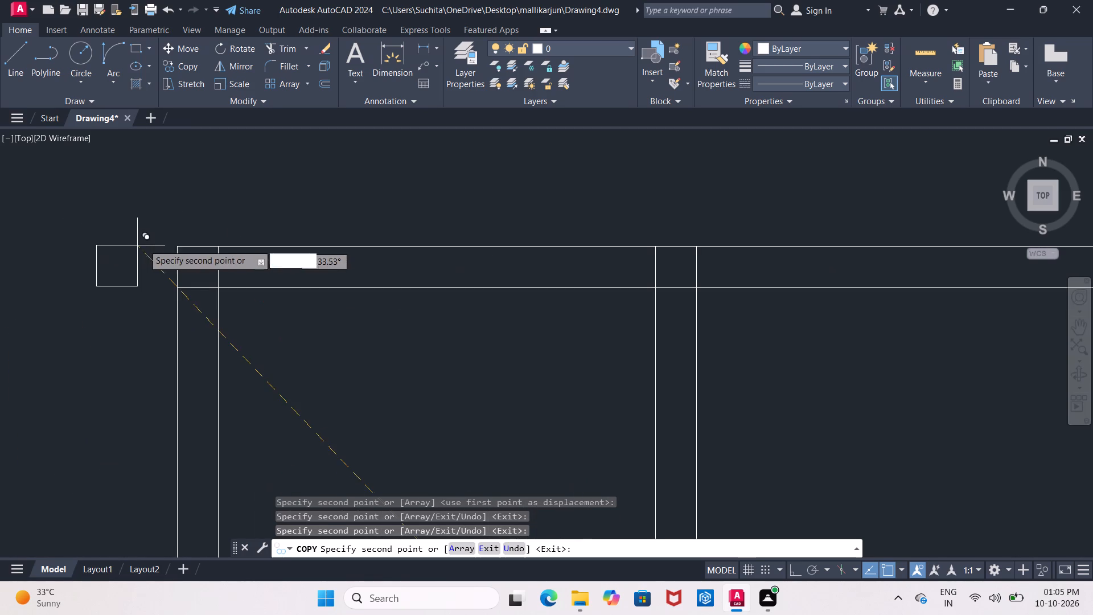
{"action": "scroll", "coordinate": [180, 245], "scroll_direction": "up", "scroll_amount": 3}
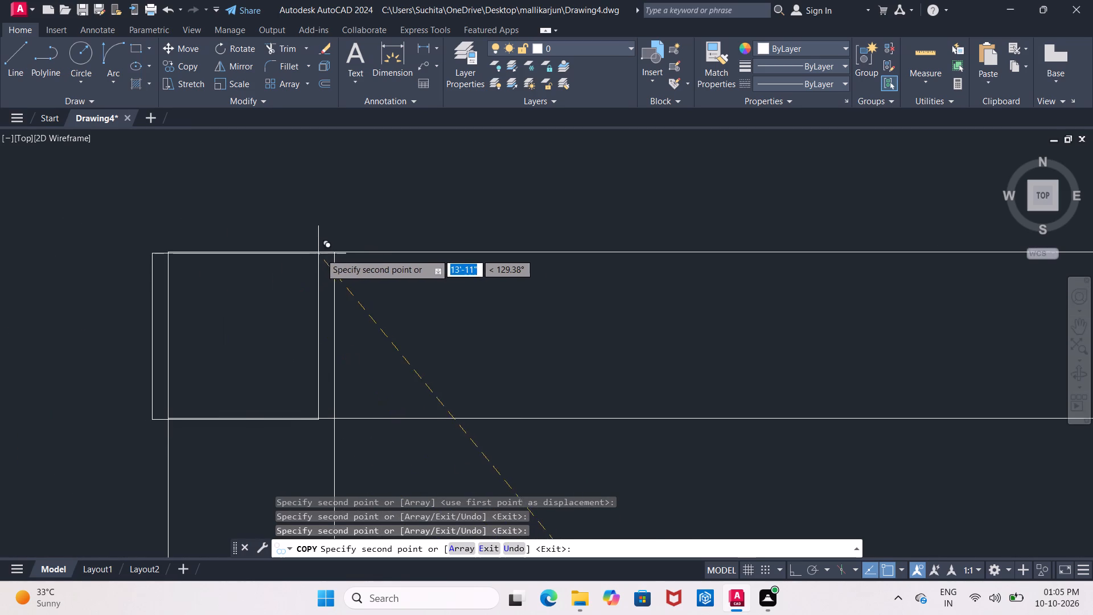
{"action": "left_click", "coordinate": [332, 255]}
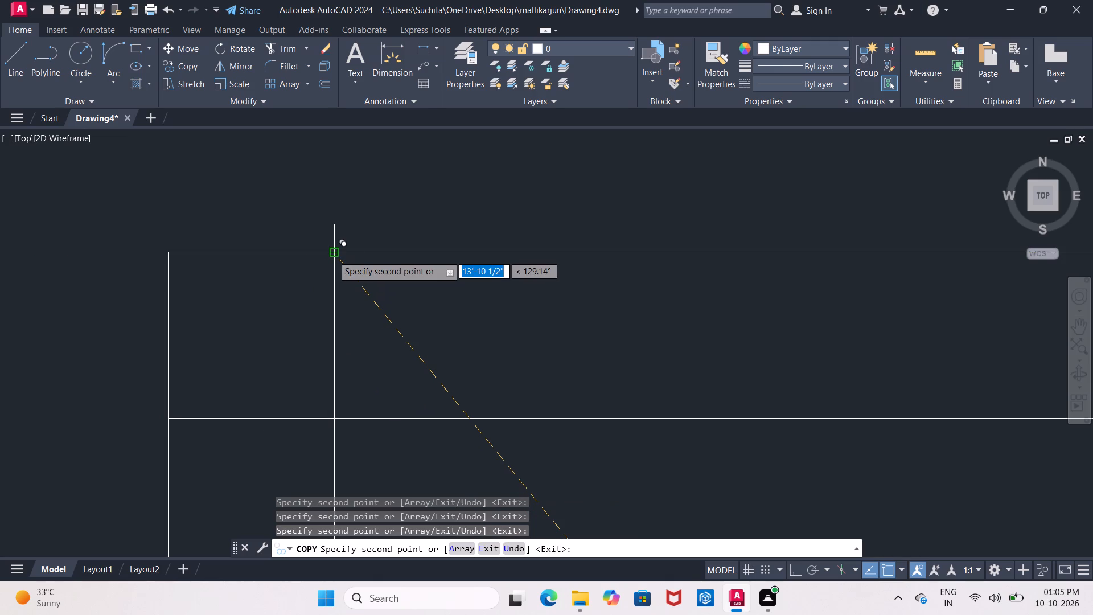
Place a copy on the middle wall with its top edge on the lower line of the short horizontal wall, and end copying.
{"action": "scroll", "coordinate": [332, 255], "scroll_direction": "down", "scroll_amount": 5}
{"action": "middle_click_drag", "start_coordinate": [433, 355], "coordinate": [389, 295]}
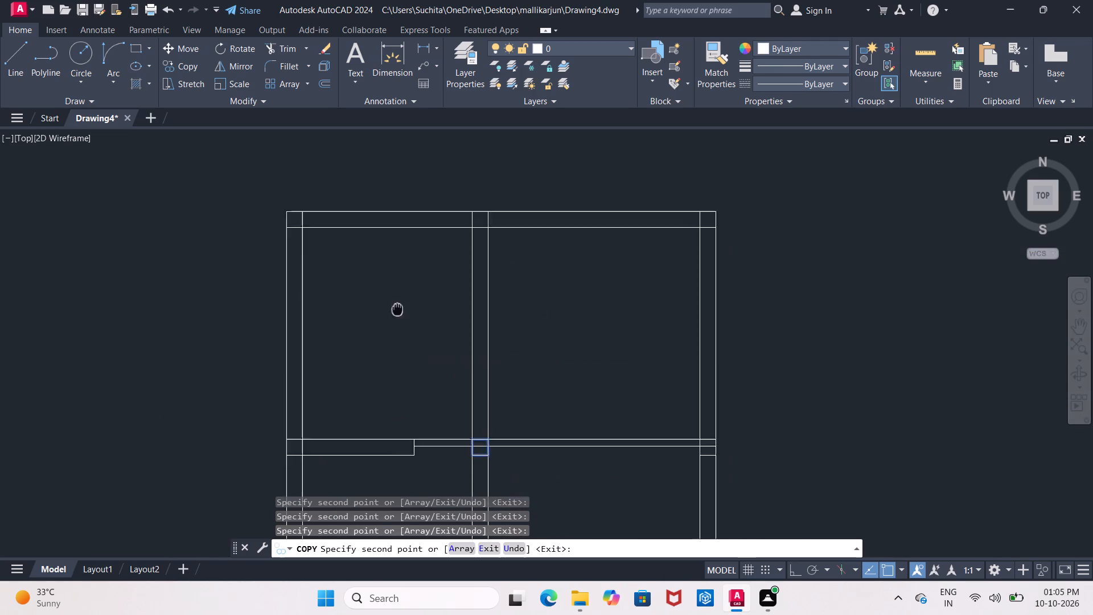
{"action": "middle_click_drag", "start_coordinate": [389, 295], "coordinate": [337, 199]}
{"action": "scroll", "coordinate": [337, 199], "scroll_direction": "down", "scroll_amount": 1}
{"action": "middle_click_drag", "start_coordinate": [359, 245], "coordinate": [339, 217]}
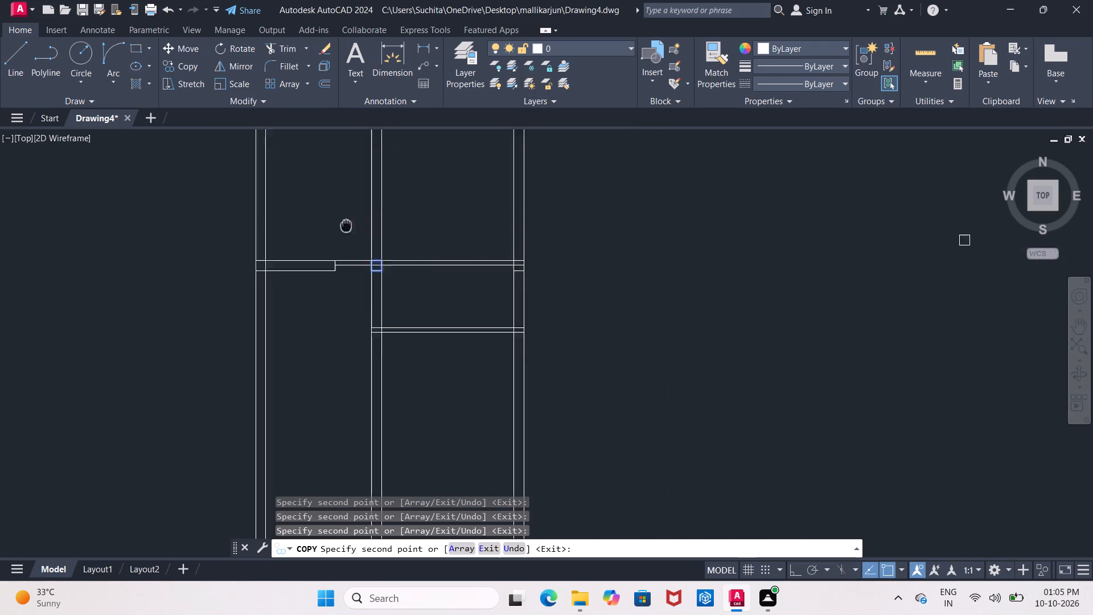
{"action": "middle_click_drag", "start_coordinate": [339, 217], "coordinate": [304, 140]}
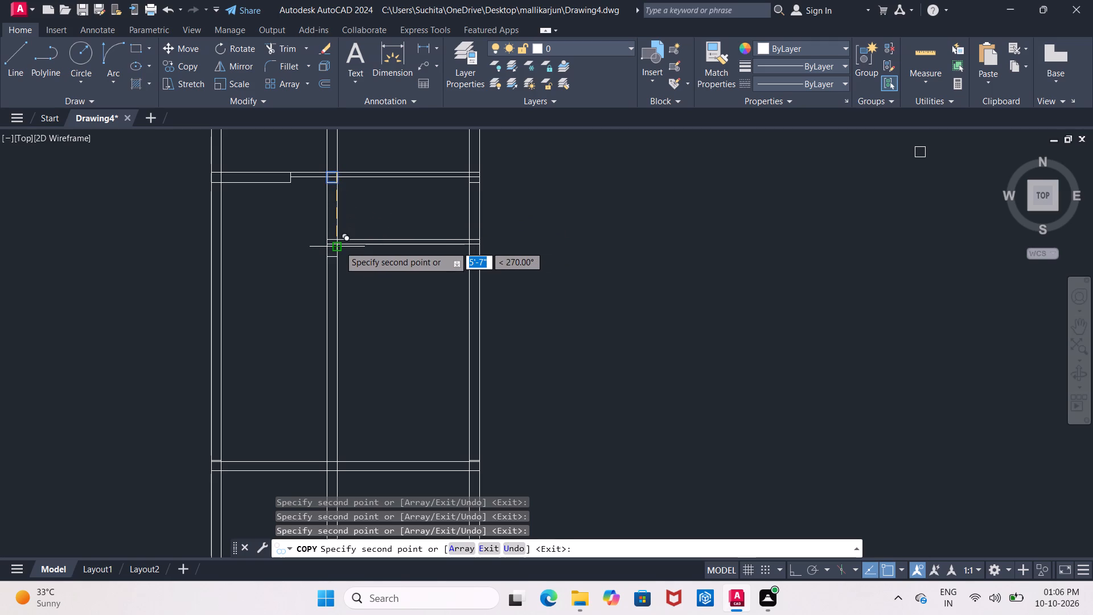
{"action": "scroll", "coordinate": [339, 246], "scroll_direction": "up", "scroll_amount": 1}
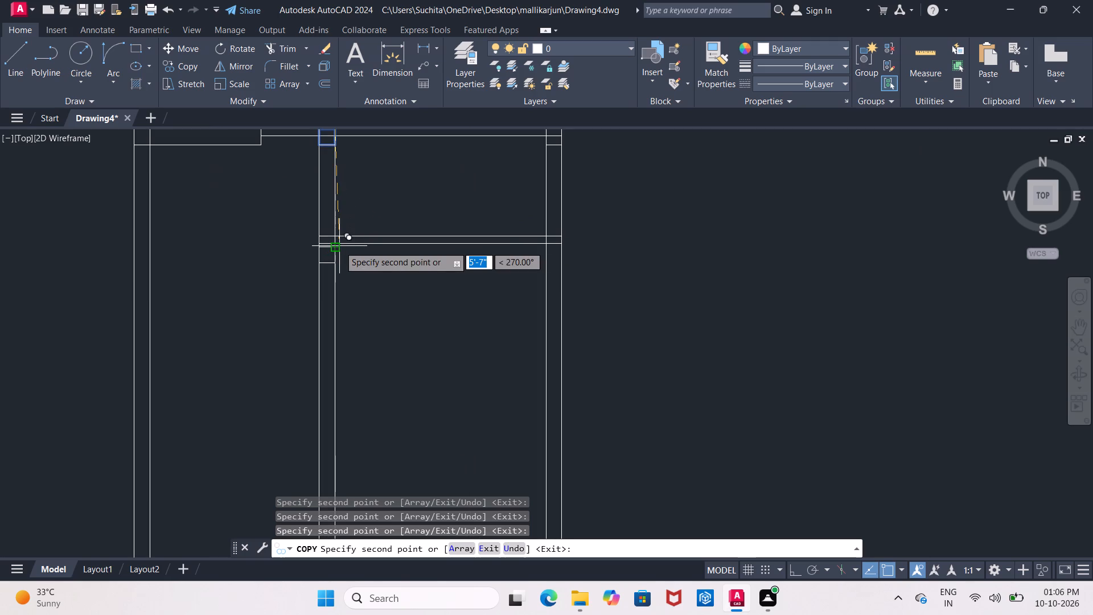
{"action": "scroll", "coordinate": [339, 246], "scroll_direction": "up", "scroll_amount": 2}
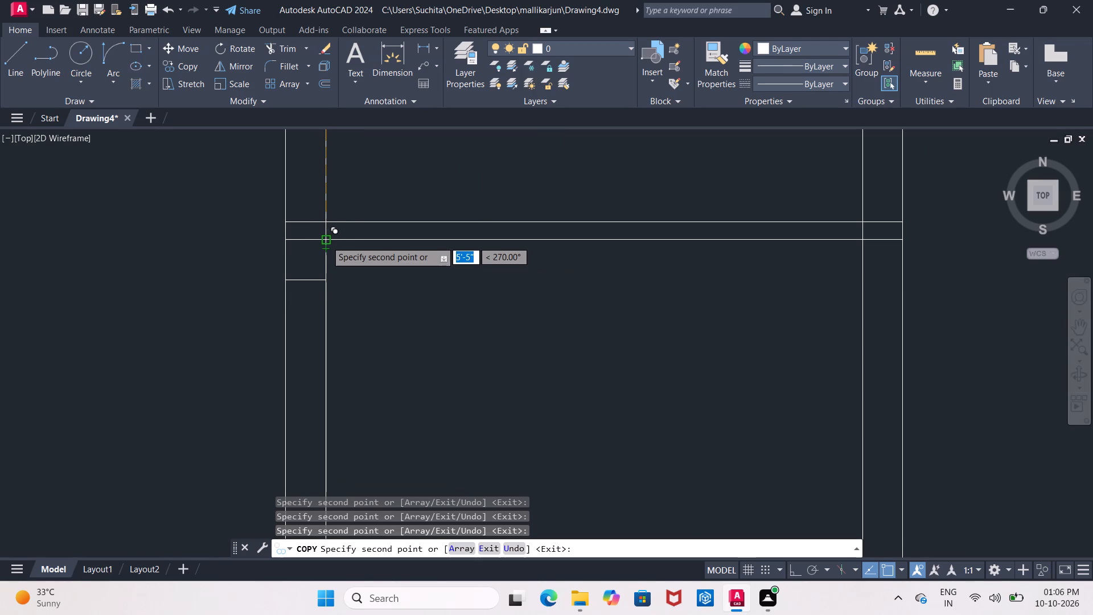
{"action": "left_click", "coordinate": [326, 241]}
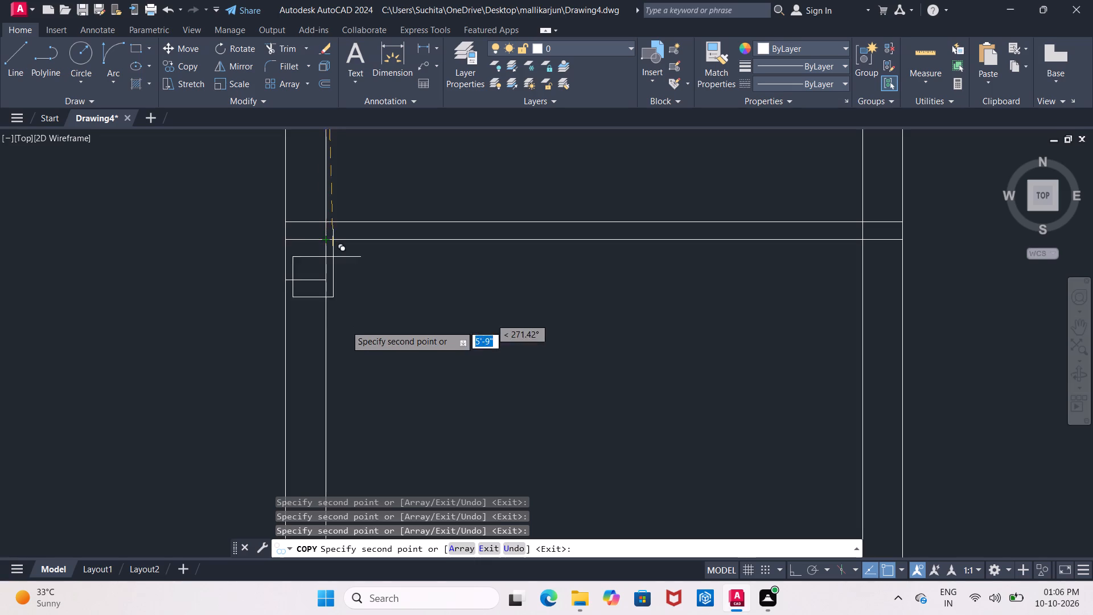
{"action": "scroll", "coordinate": [346, 327], "scroll_direction": "down", "scroll_amount": 5}
{"action": "middle_click_drag", "start_coordinate": [350, 341], "coordinate": [274, 276]}
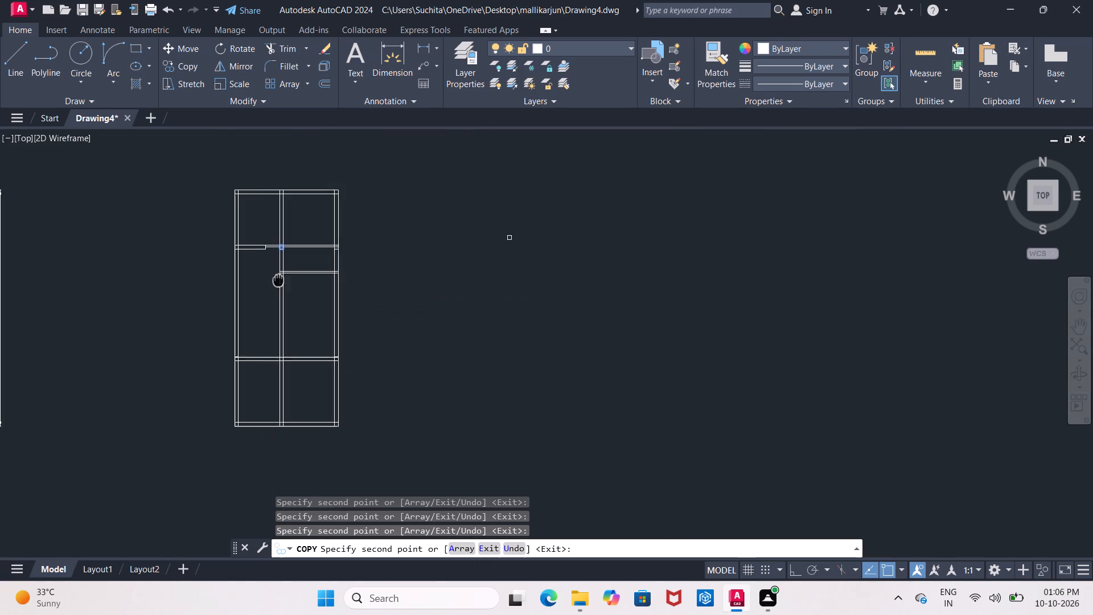
{"action": "middle_click_drag", "start_coordinate": [274, 276], "coordinate": [270, 273]}
{"action": "scroll", "coordinate": [274, 292], "scroll_direction": "up", "scroll_amount": 3}
{"action": "key", "text": "Escape"}
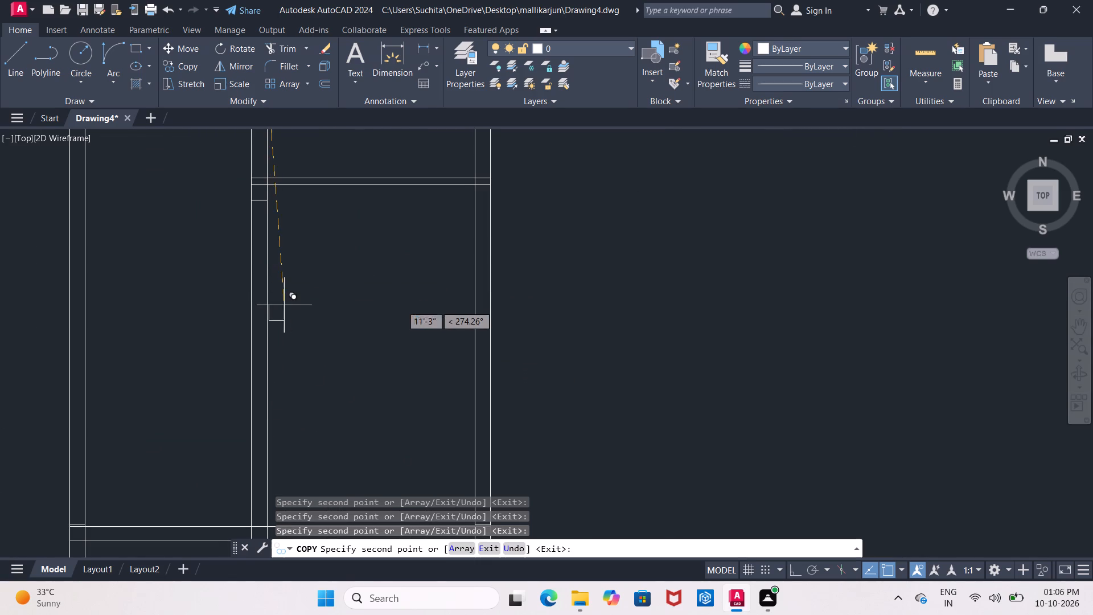
Offset the lower line of the short horizontal wall 8' downward as a guide line between the middle and right walls.
{"action": "key", "text": "o"}
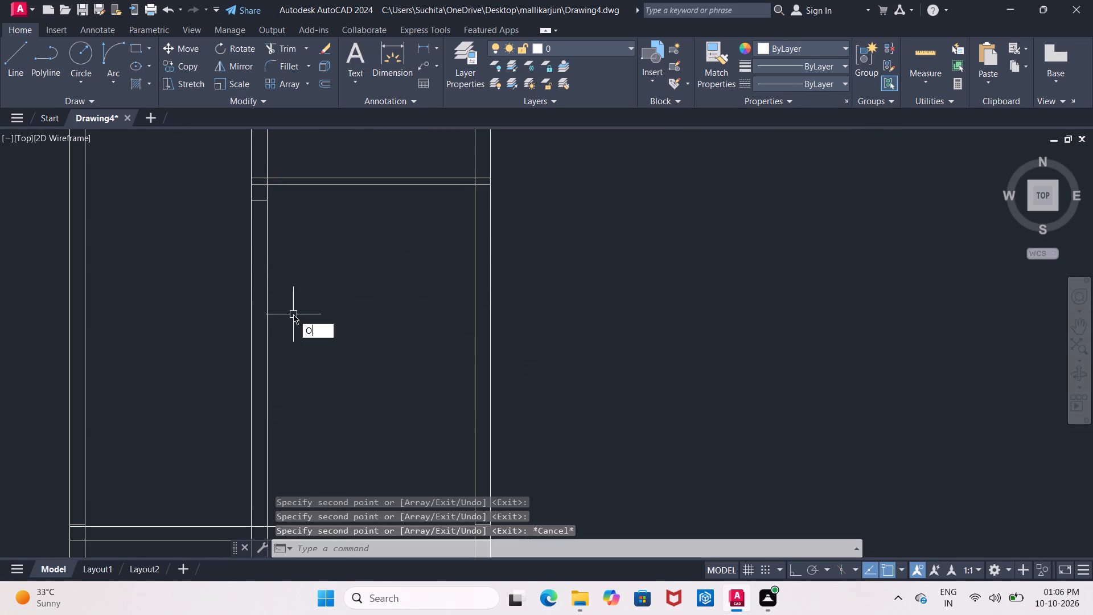
{"action": "key", "text": "Return"}
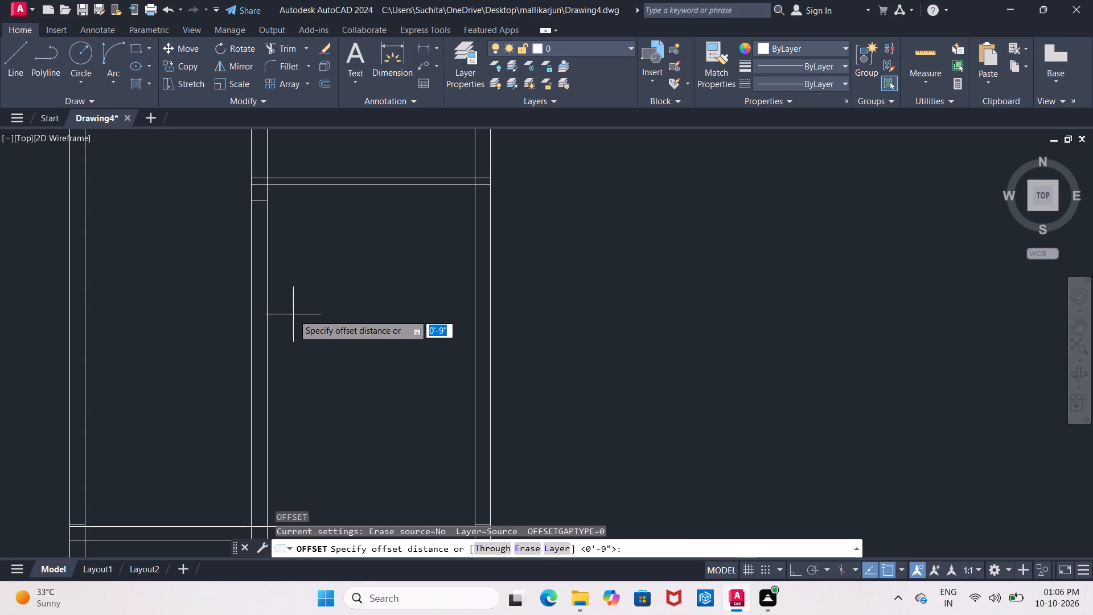
{"action": "key", "text": "8"}
{"action": "key", "text": "apostrophe"}
{"action": "key", "text": "Return"}
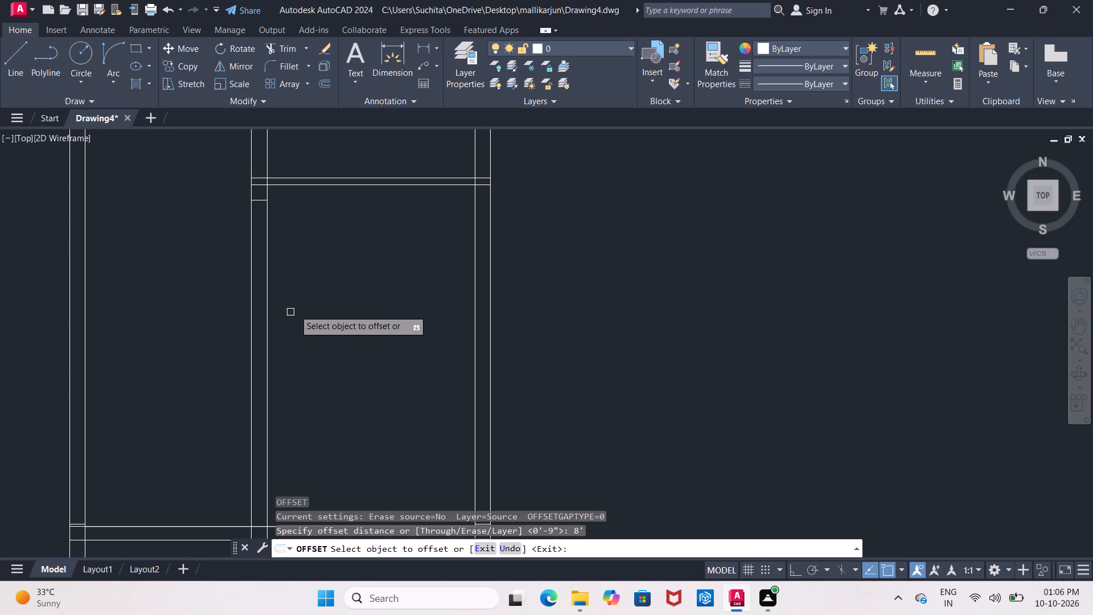
{"action": "left_click", "coordinate": [324, 187]}
{"action": "left_click", "coordinate": [331, 289]}
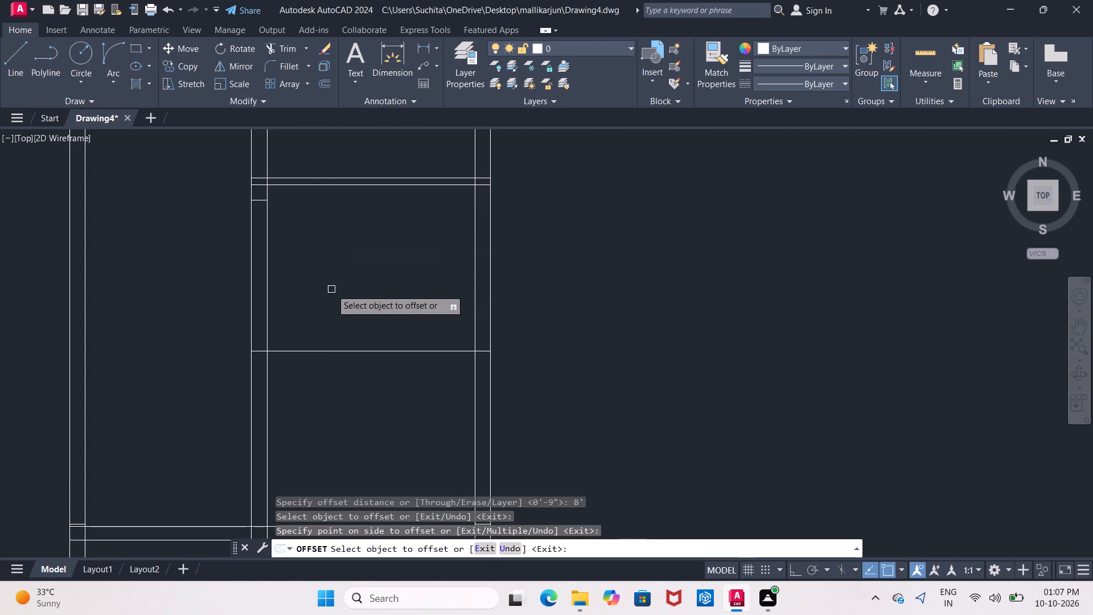
{"action": "key", "text": "Escape"}
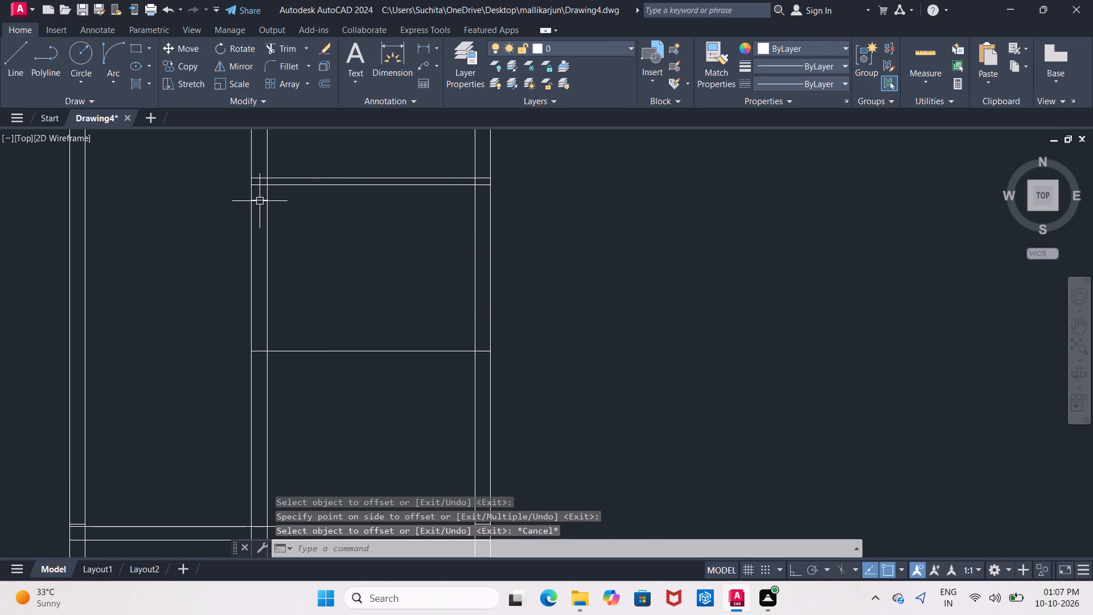
Move the middle-wall column below the short horizontal wall down so its lower-right corner meets the guide line at the wall's right face.
{"action": "left_click", "coordinate": [259, 200]}
{"action": "left_click", "coordinate": [181, 48]}
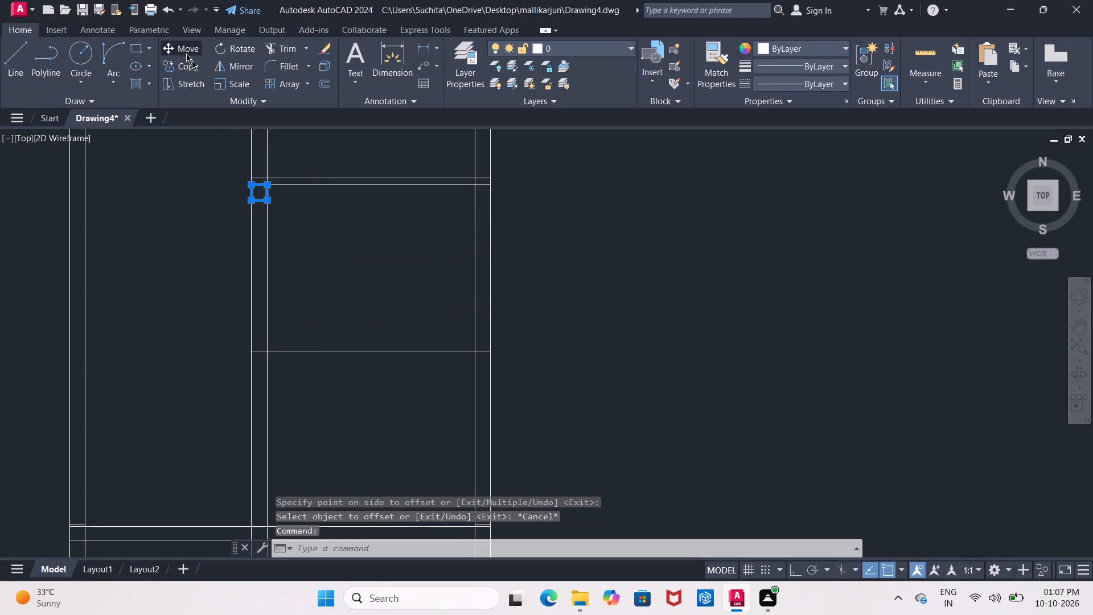
{"action": "scroll", "coordinate": [263, 204], "scroll_direction": "up", "scroll_amount": 2}
{"action": "left_click", "coordinate": [270, 192]}
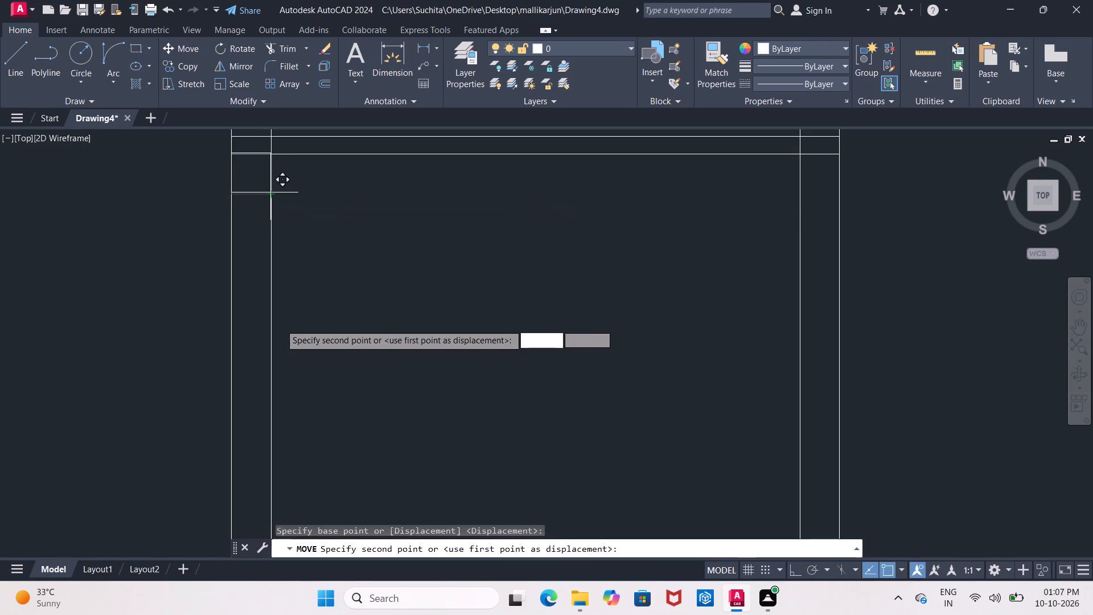
{"action": "middle_click_drag", "start_coordinate": [280, 333], "coordinate": [207, 163]}
{"action": "scroll", "coordinate": [199, 384], "scroll_direction": "up", "scroll_amount": 2}
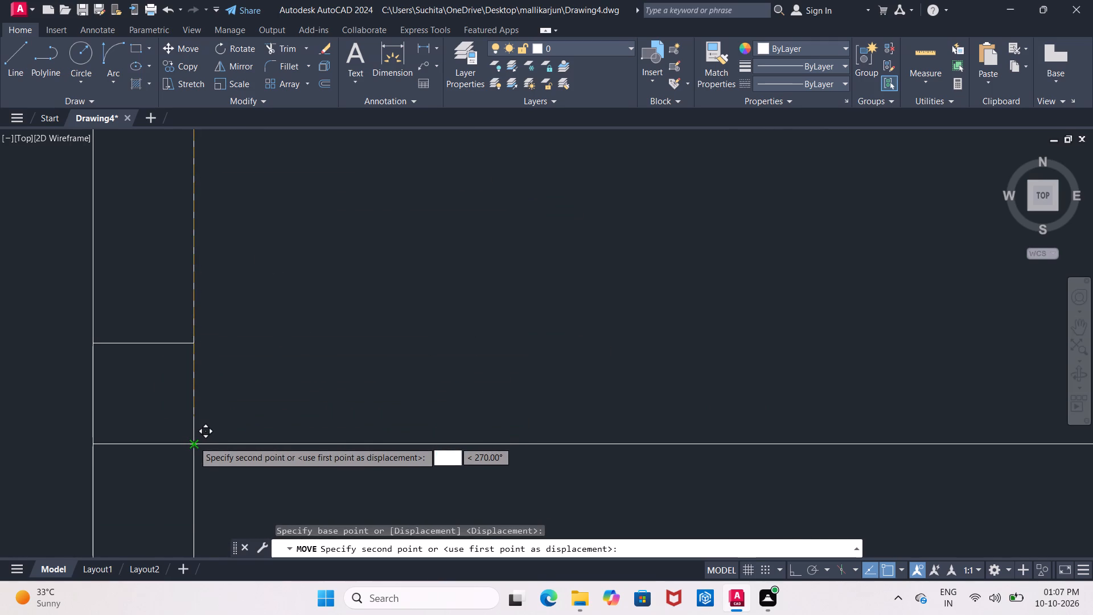
{"action": "left_click", "coordinate": [194, 441]}
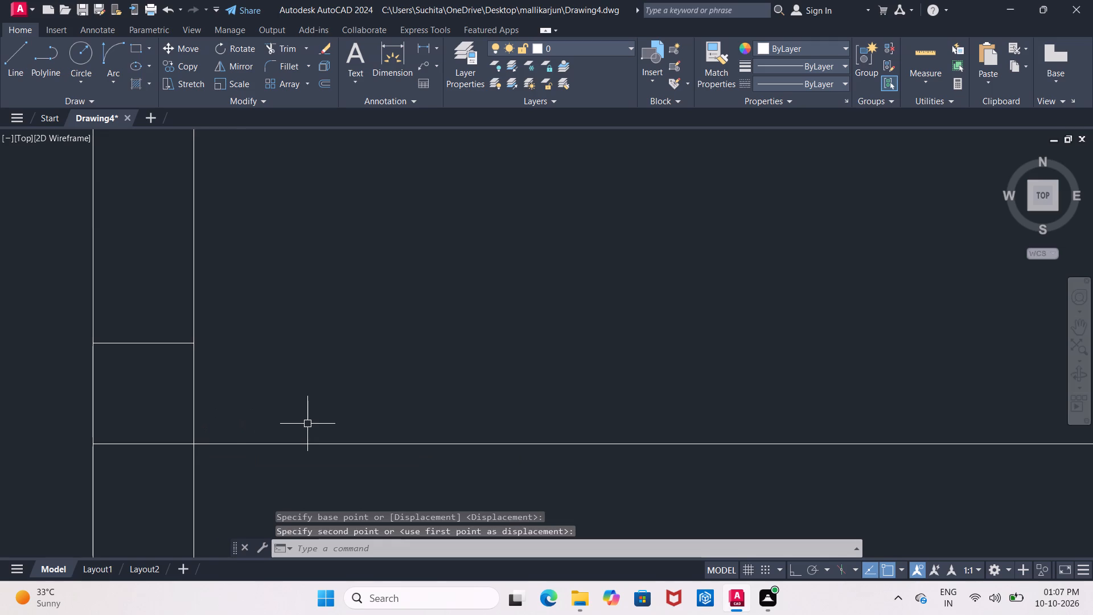
Copy the moved column from its lower-right corner to the right wall, where the outer face meets the guide line.
{"action": "scroll", "coordinate": [307, 424], "scroll_direction": "down", "scroll_amount": 5}
{"action": "middle_click_drag", "start_coordinate": [298, 409], "coordinate": [232, 289]}
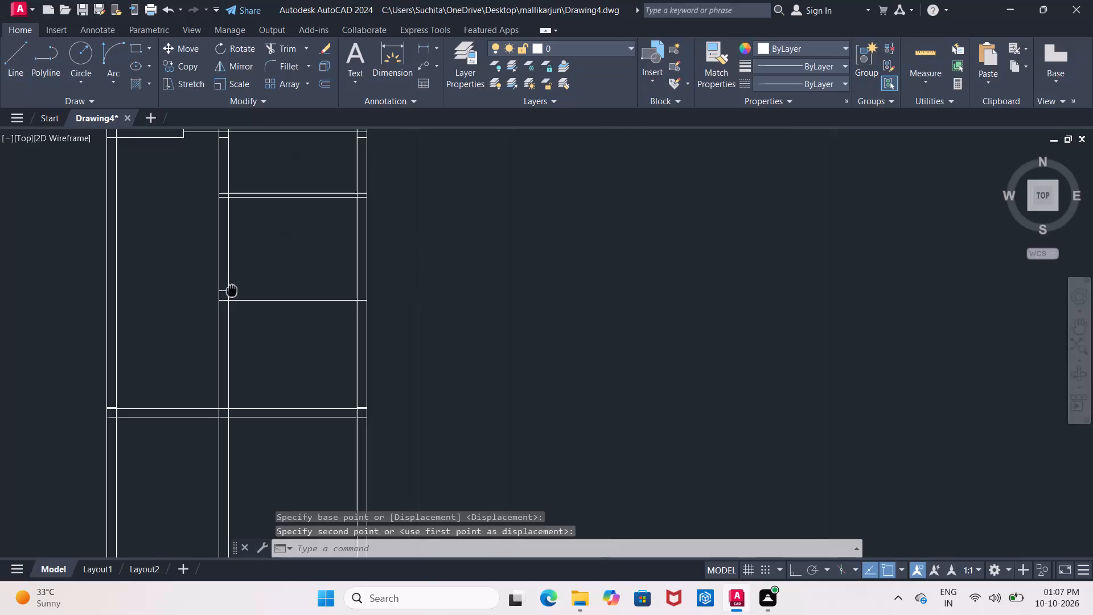
{"action": "middle_click_drag", "start_coordinate": [232, 289], "coordinate": [190, 307]}
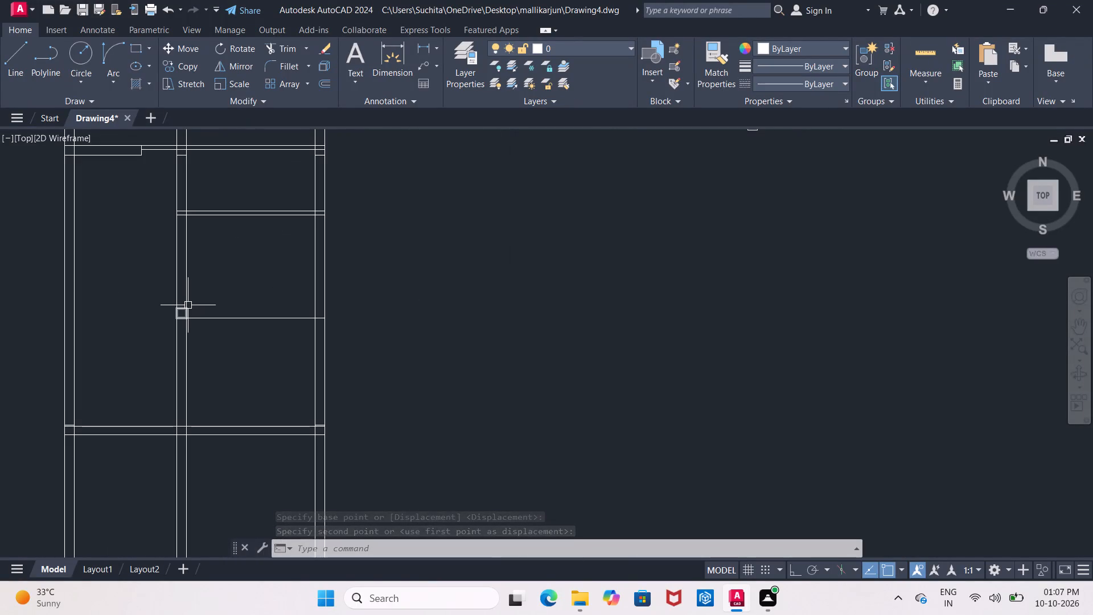
{"action": "scroll", "coordinate": [188, 305], "scroll_direction": "up", "scroll_amount": 3}
{"action": "left_click", "coordinate": [169, 318]}
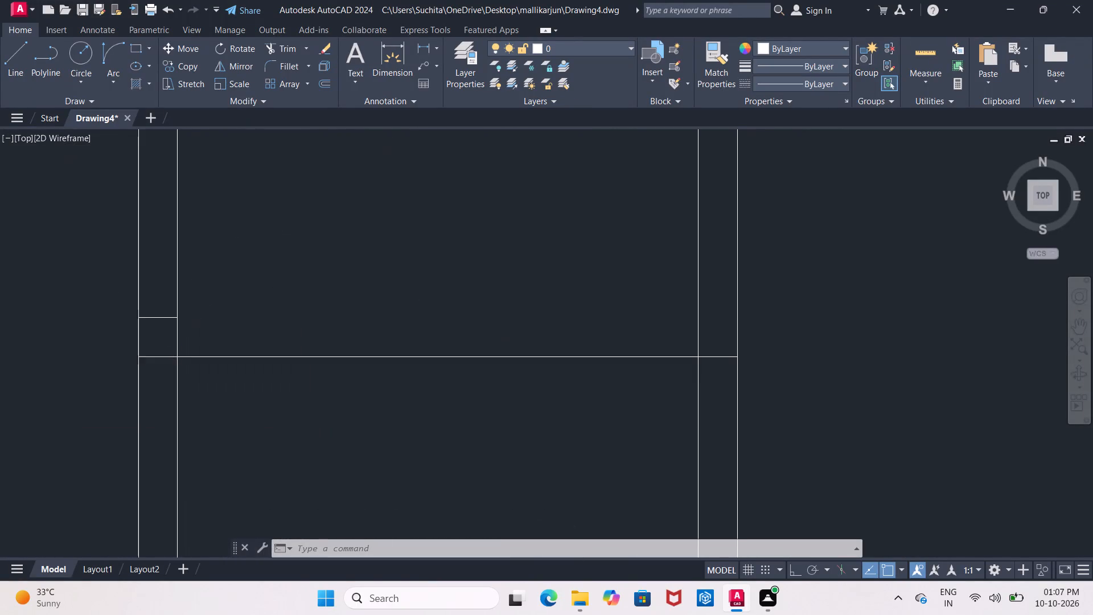
{"action": "left_click", "coordinate": [182, 72]}
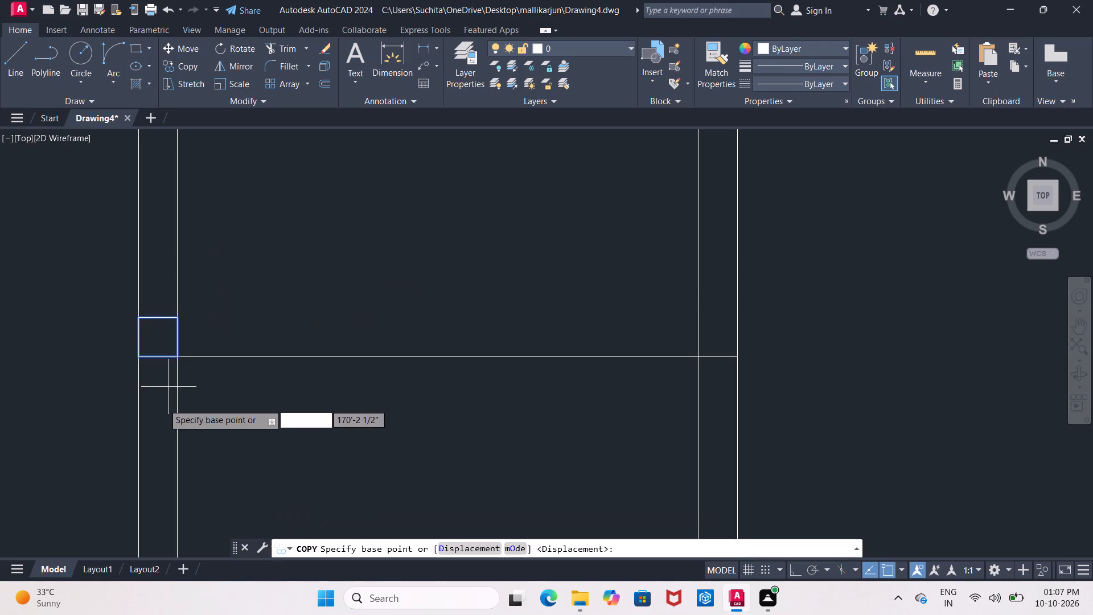
{"action": "left_click", "coordinate": [179, 358]}
{"action": "middle_click_drag", "start_coordinate": [350, 330], "coordinate": [60, 335]}
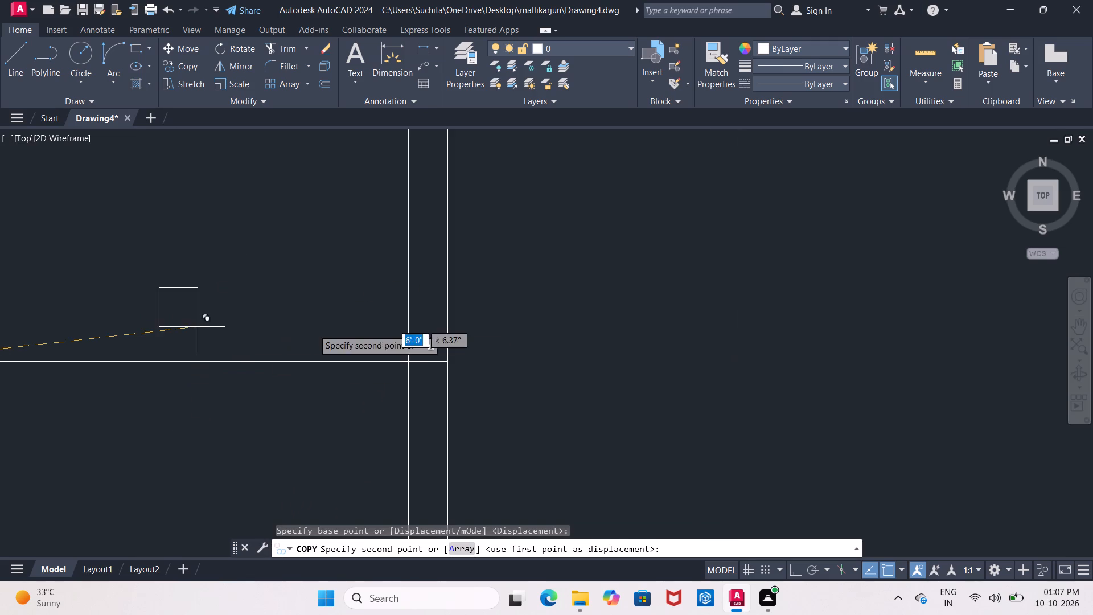
{"action": "scroll", "coordinate": [364, 339], "scroll_direction": "up", "scroll_amount": 2}
{"action": "middle_click_drag", "start_coordinate": [394, 347], "coordinate": [261, 335]}
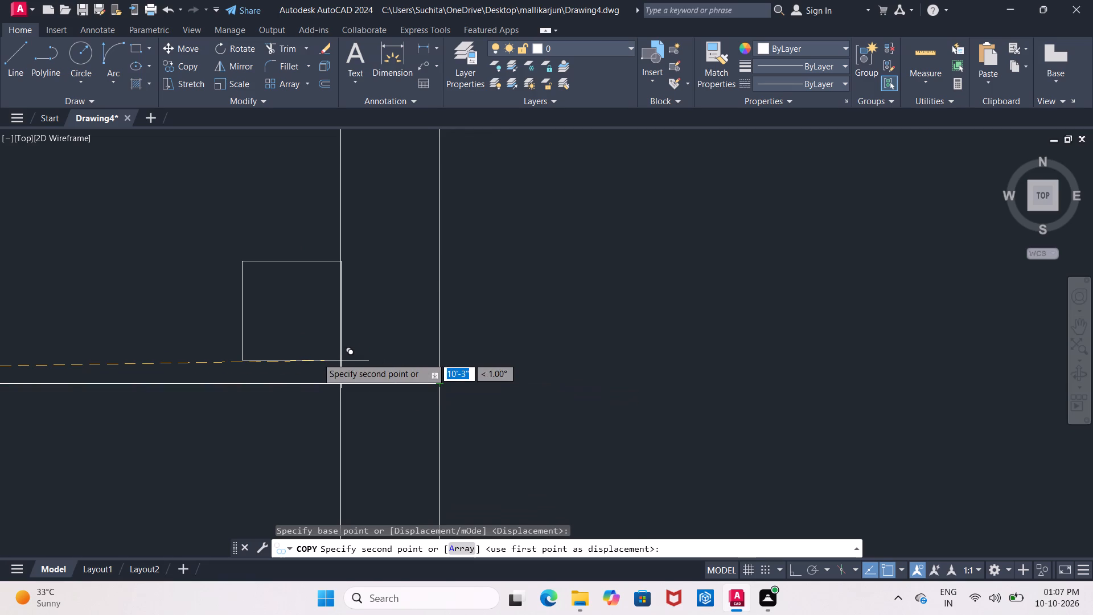
{"action": "scroll", "coordinate": [448, 382], "scroll_direction": "up", "scroll_amount": 3}
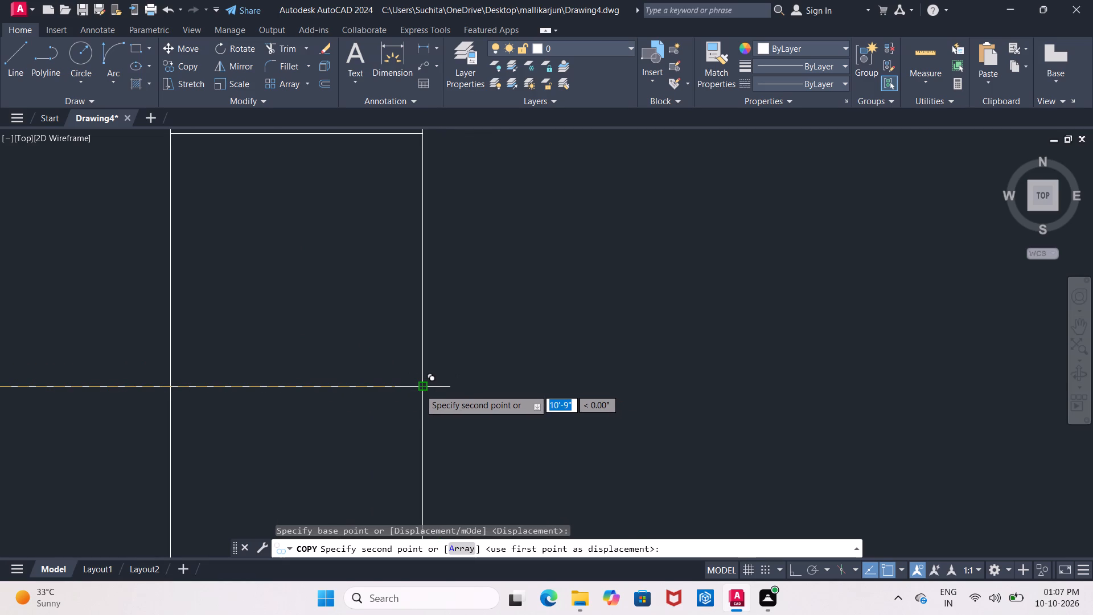
{"action": "left_click", "coordinate": [420, 389]}
{"action": "scroll", "coordinate": [505, 383], "scroll_direction": "down", "scroll_amount": 4}
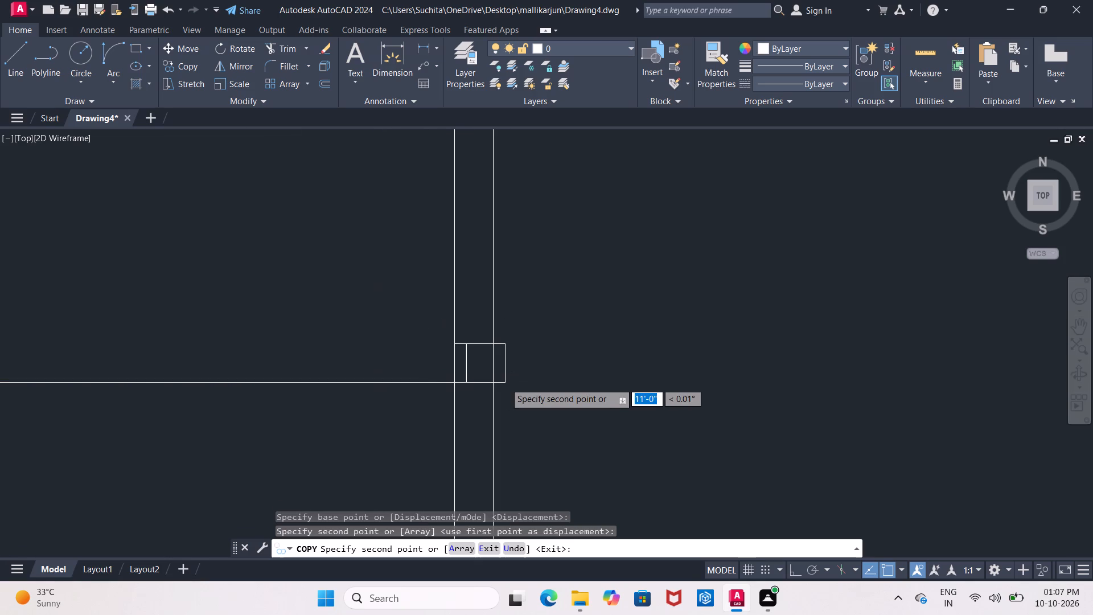
{"action": "scroll", "coordinate": [459, 386], "scroll_direction": "down", "scroll_amount": 2}
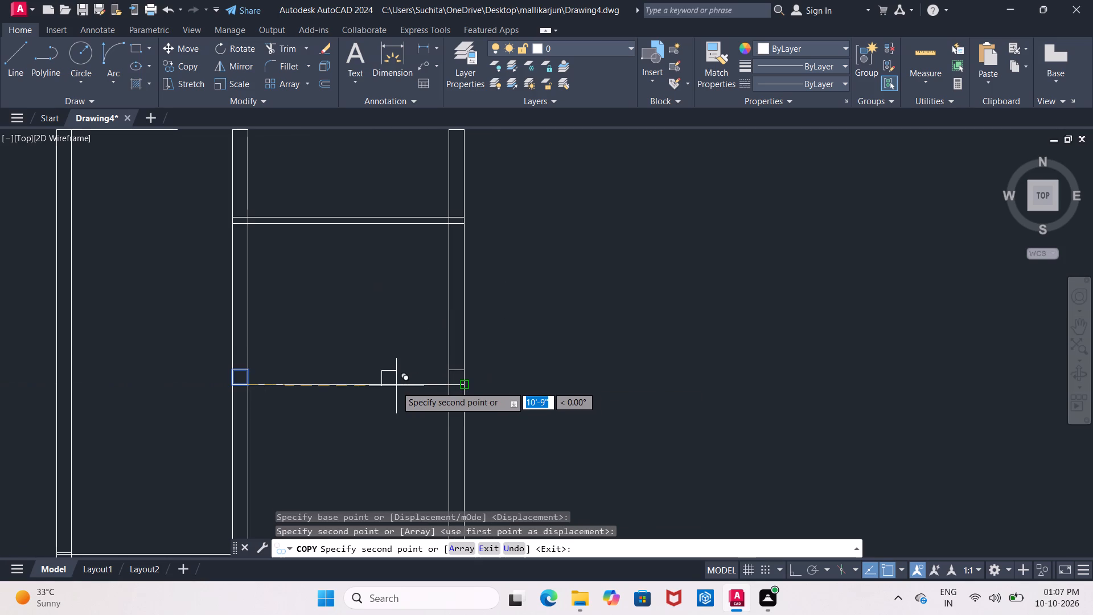
{"action": "key", "text": "Escape"}
Erase the horizontal guide line running between the two new column positions.
{"action": "left_click", "coordinate": [395, 386]}
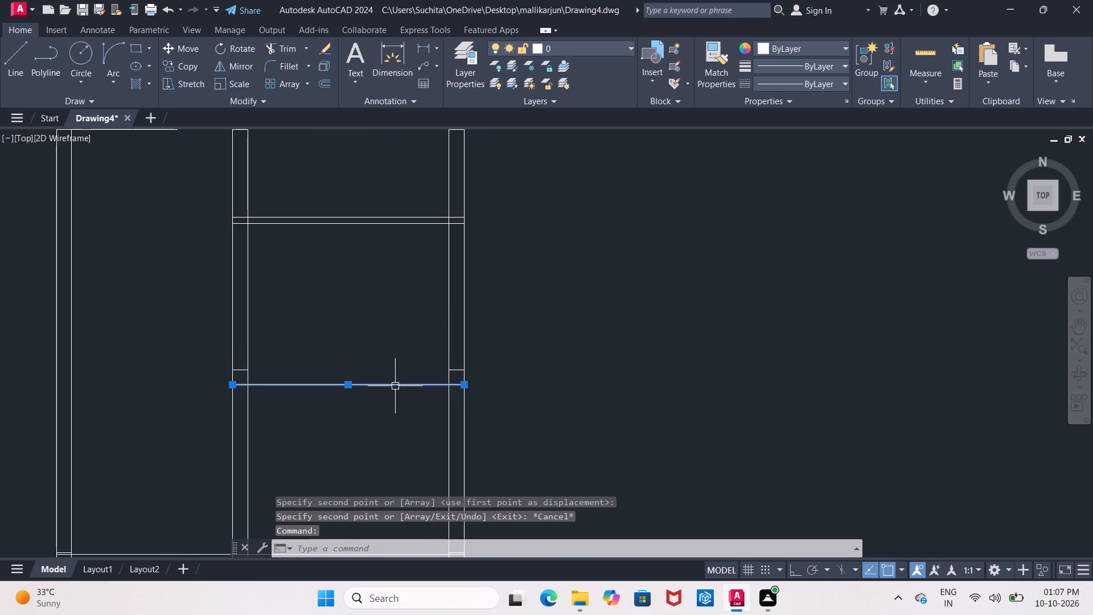
{"action": "key", "text": "Delete"}
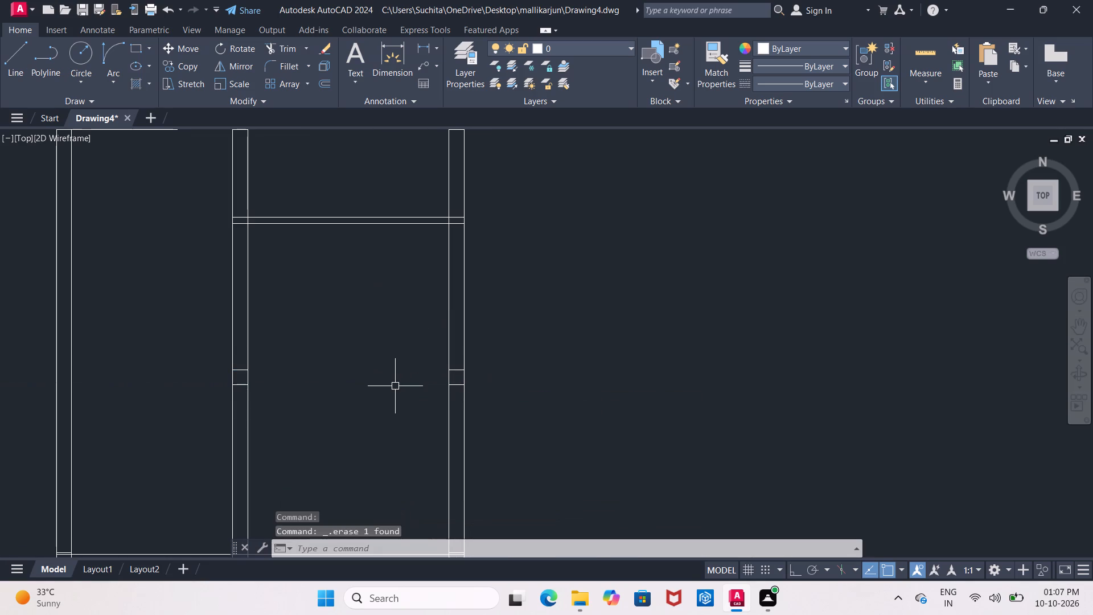
Review the column positions across the whole floor plan.
{"action": "scroll", "coordinate": [391, 387], "scroll_direction": "down", "scroll_amount": 2}
{"action": "scroll", "coordinate": [380, 374], "scroll_direction": "up", "scroll_amount": 3}
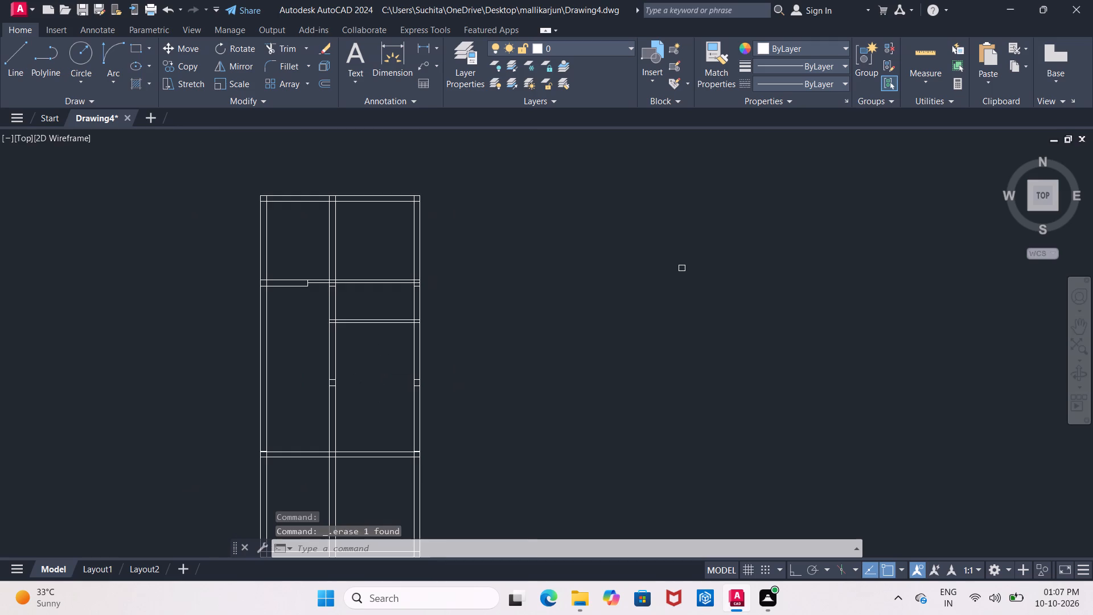
{"action": "middle_click_drag", "start_coordinate": [380, 374], "coordinate": [413, 282]}
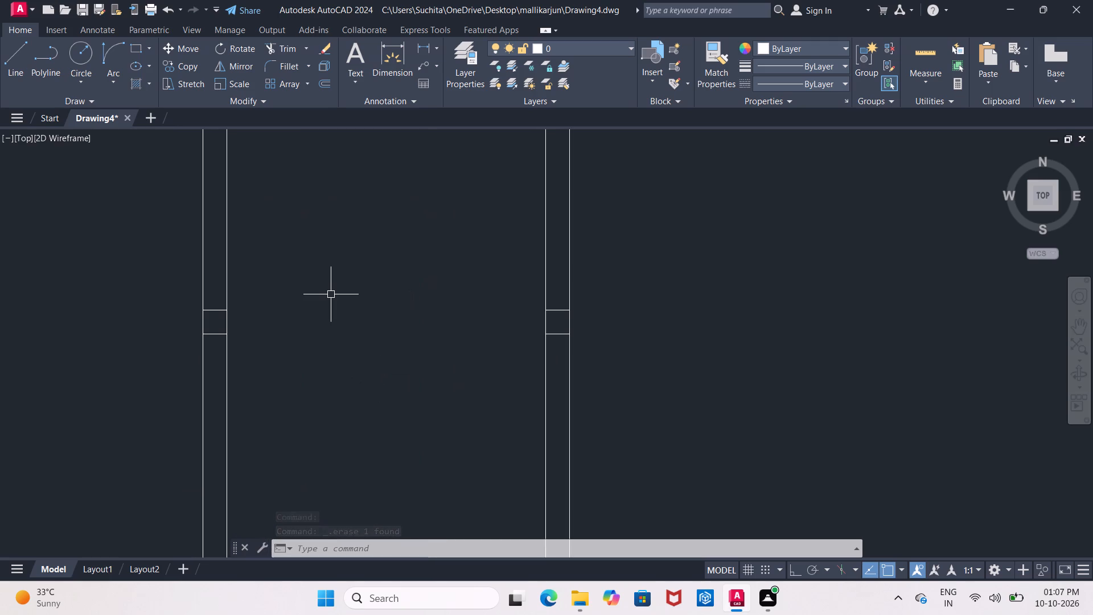
{"action": "middle_click_drag", "start_coordinate": [331, 294], "coordinate": [332, 285]}
{"action": "scroll", "coordinate": [334, 286], "scroll_direction": "down", "scroll_amount": 2}
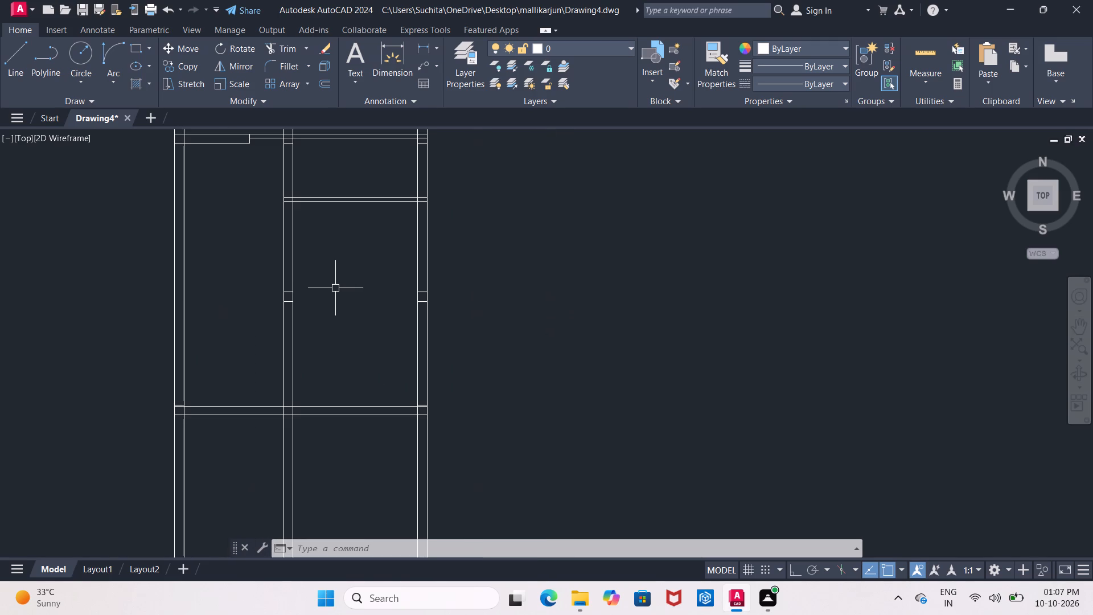
{"action": "scroll", "coordinate": [335, 288], "scroll_direction": "down", "scroll_amount": 2}
{"action": "scroll", "coordinate": [343, 285], "scroll_direction": "up", "scroll_amount": 1}
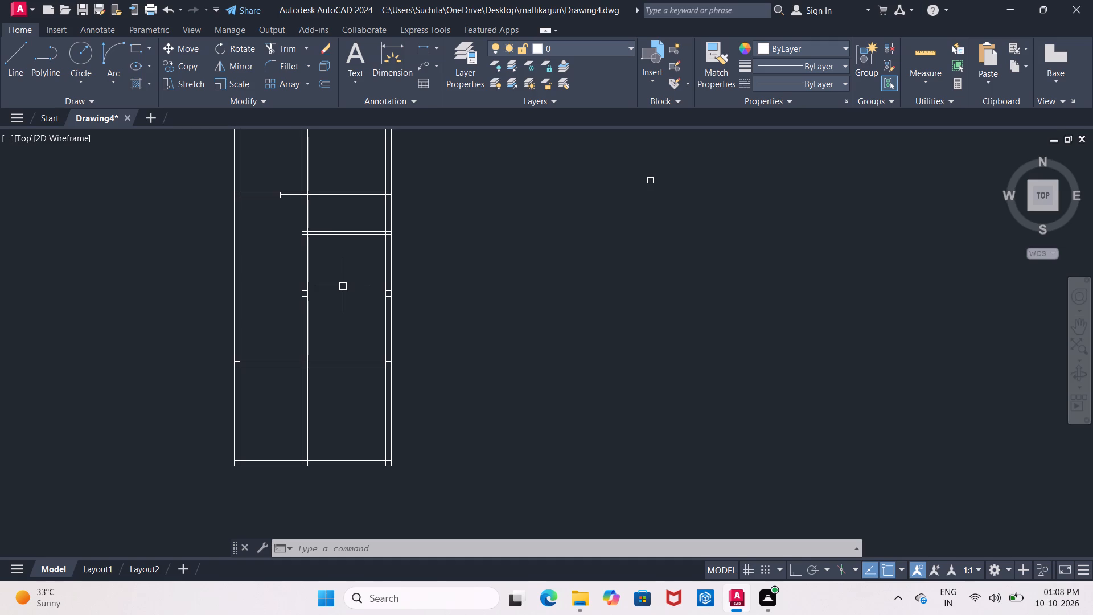
{"action": "middle_click_drag", "start_coordinate": [343, 286], "coordinate": [328, 330]}
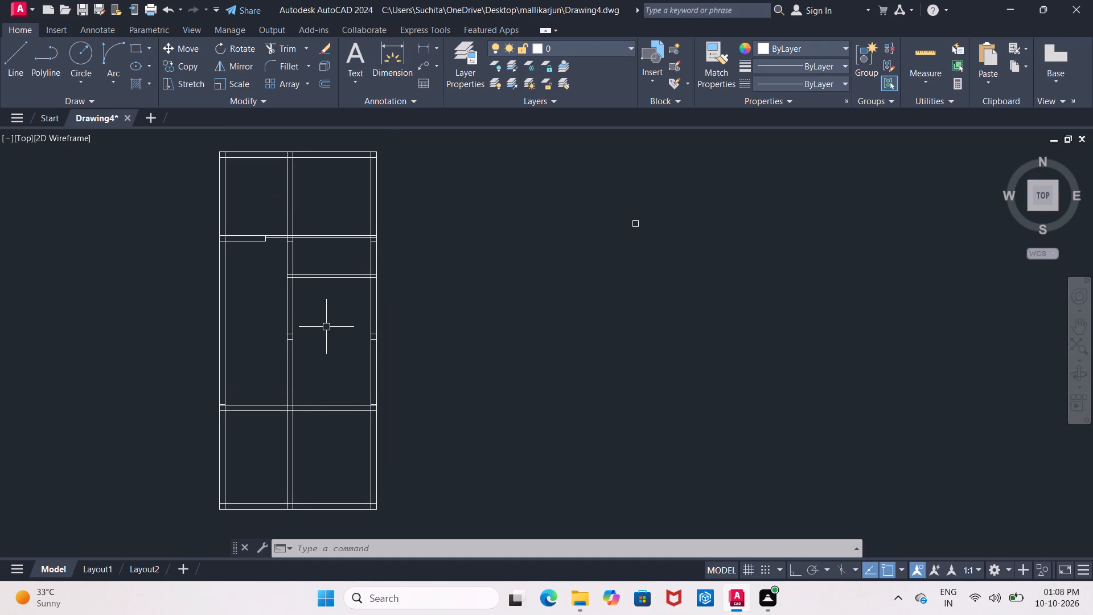
{"action": "key", "text": "Escape"}
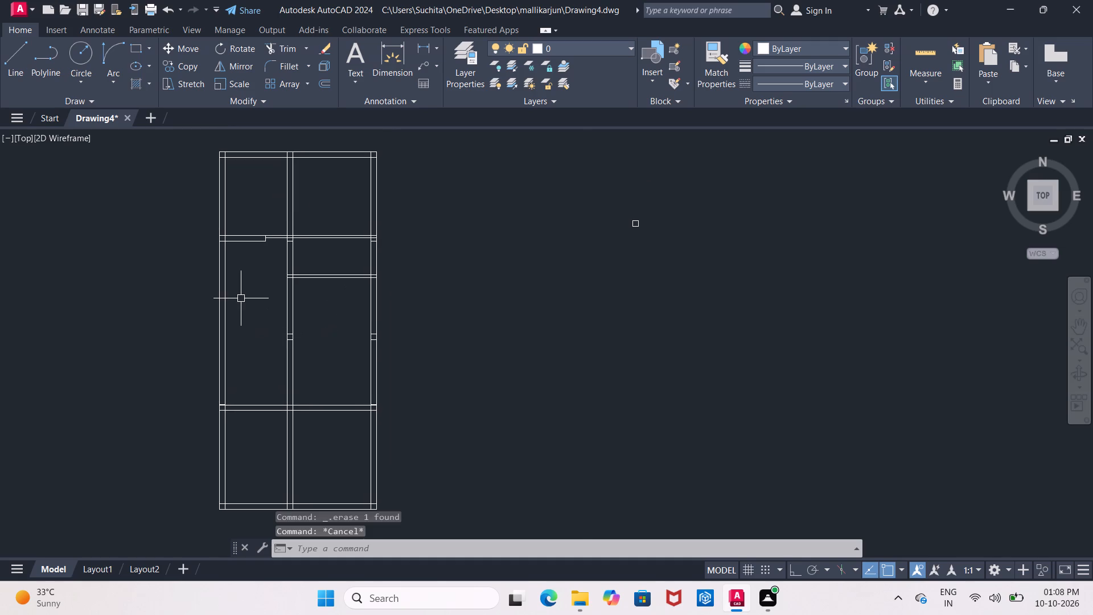
Offset the left outer wall's inner line 4.5" into the wall to form its centre line.
{"action": "scroll", "coordinate": [241, 297], "scroll_direction": "up", "scroll_amount": 2}
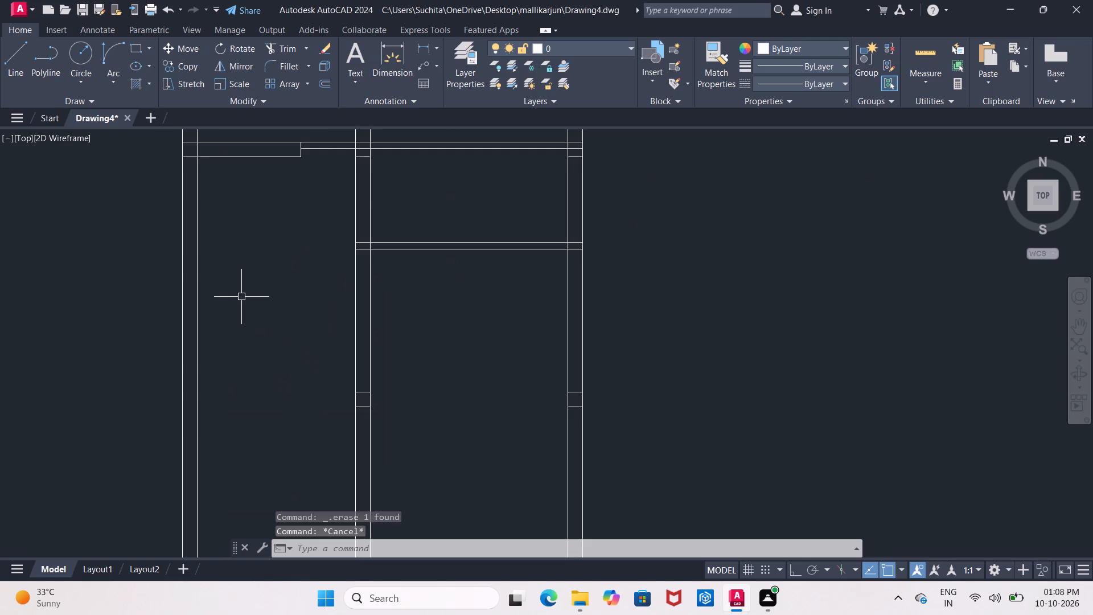
{"action": "key", "text": "o"}
{"action": "key", "text": "Return"}
{"action": "key", "text": "4"}
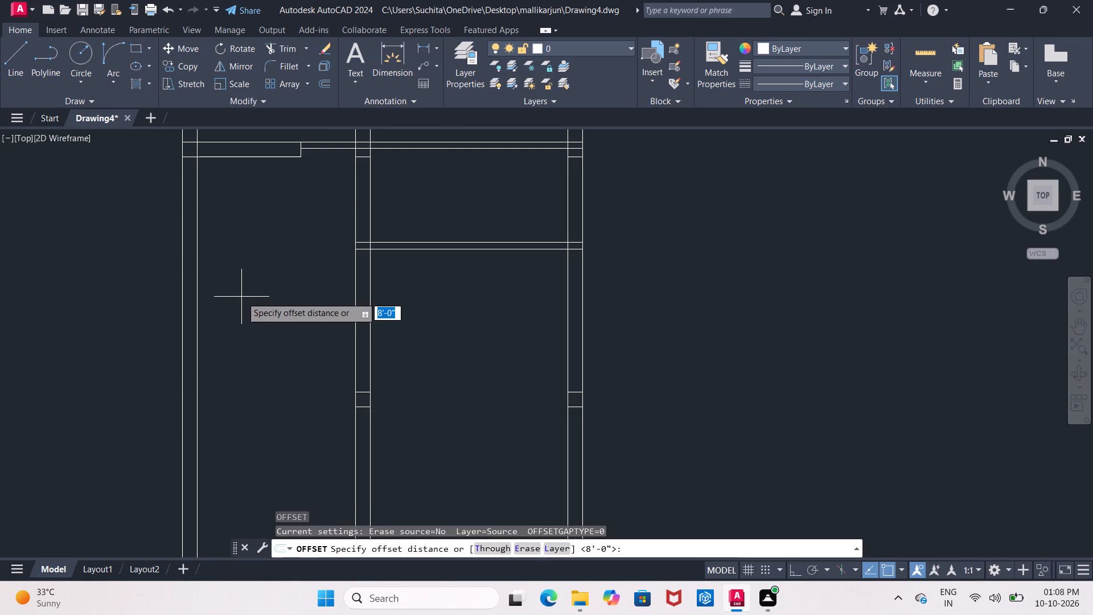
{"action": "type", "text": ".5\""}
{"action": "key", "text": "Return"}
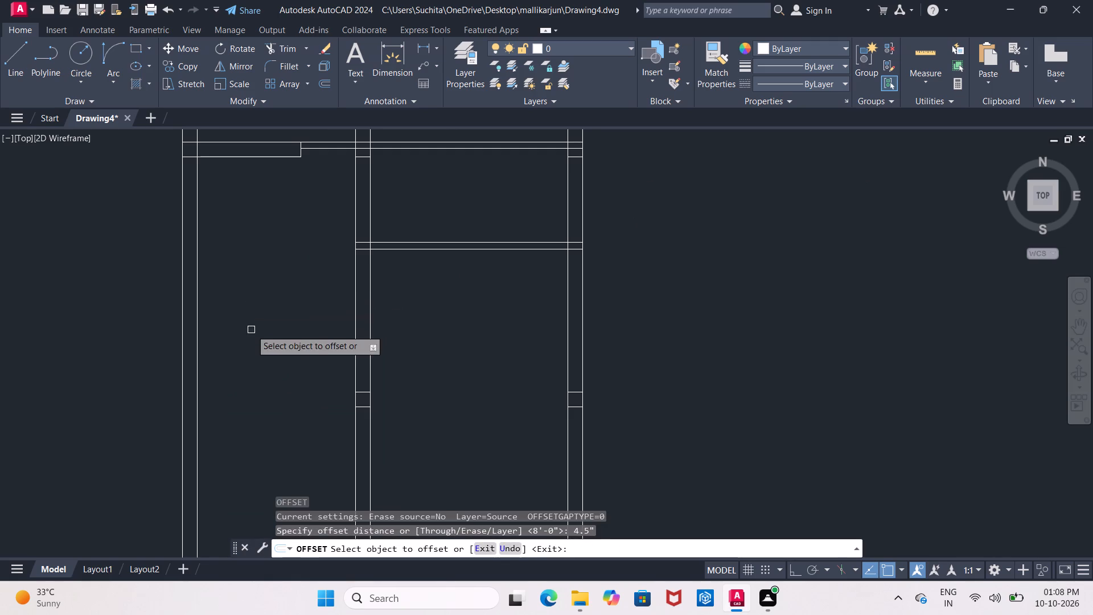
{"action": "left_click", "coordinate": [200, 328]}
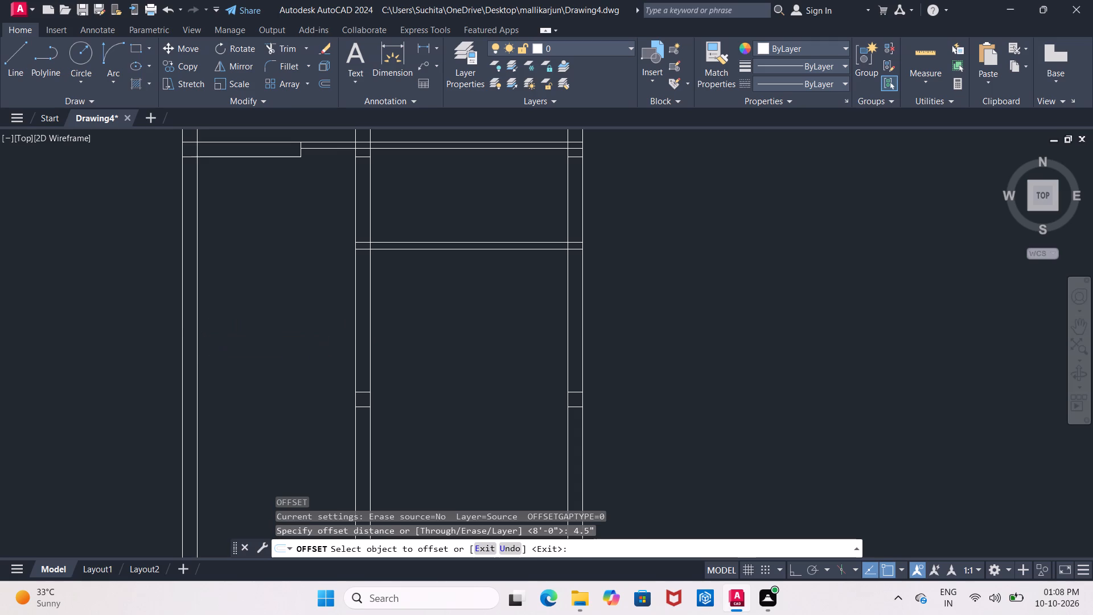
{"action": "left_click", "coordinate": [190, 333]}
Offset the outer line of the bottom wall's left section 4.5" inward to form its centre line.
{"action": "scroll", "coordinate": [243, 341], "scroll_direction": "down", "scroll_amount": 2}
{"action": "middle_click_drag", "start_coordinate": [243, 335], "coordinate": [243, 341]}
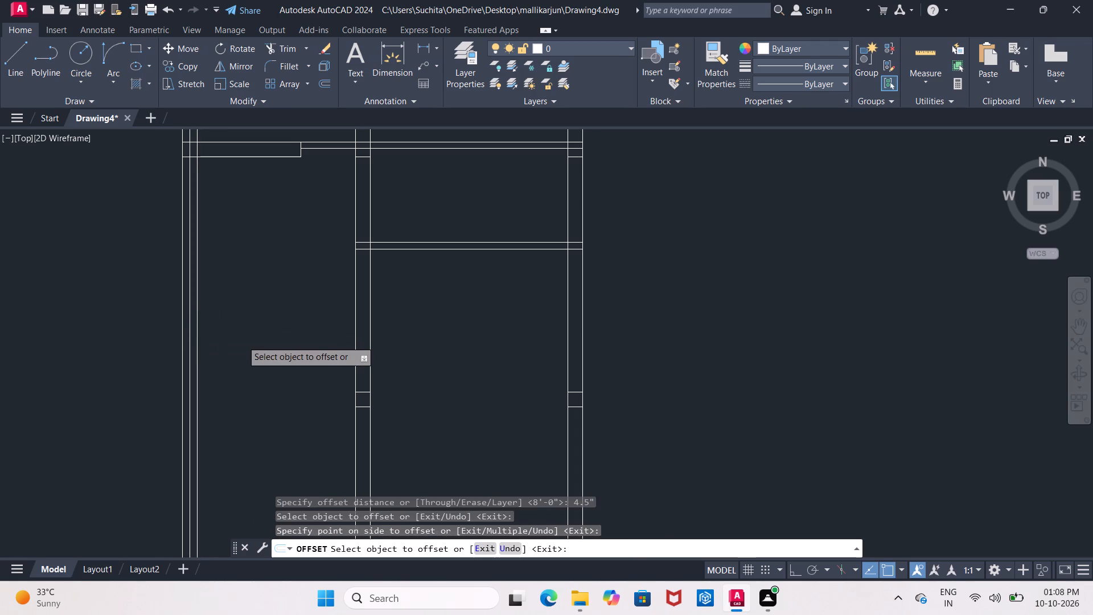
{"action": "middle_click_drag", "start_coordinate": [243, 341], "coordinate": [208, 230]}
{"action": "scroll", "coordinate": [215, 389], "scroll_direction": "up", "scroll_amount": 2}
{"action": "middle_click_drag", "start_coordinate": [215, 389], "coordinate": [143, 249]}
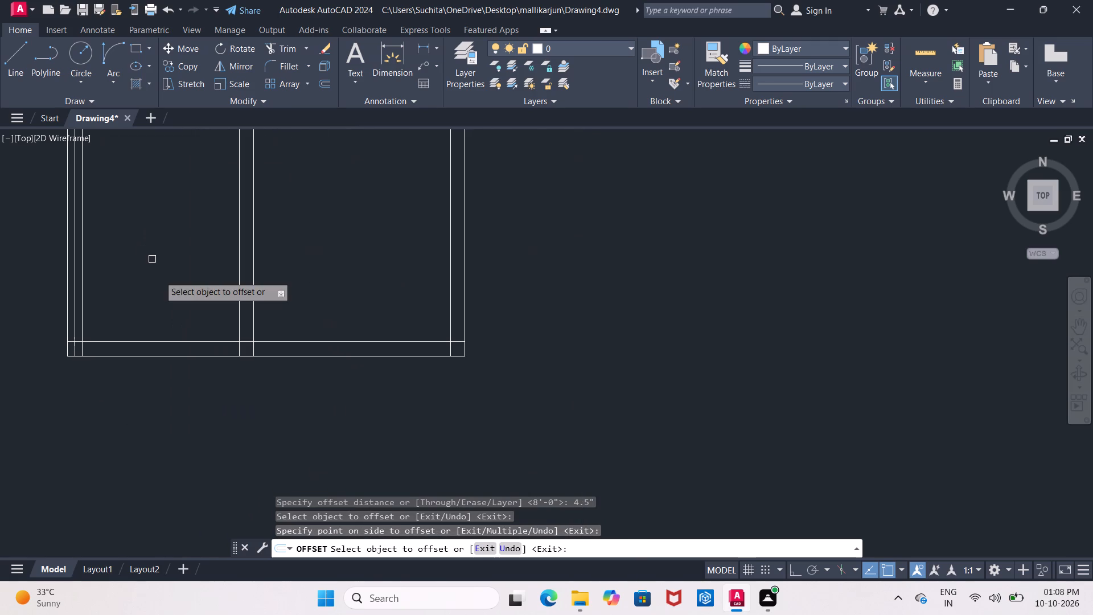
{"action": "left_click", "coordinate": [172, 355]}
{"action": "left_click", "coordinate": [166, 345]}
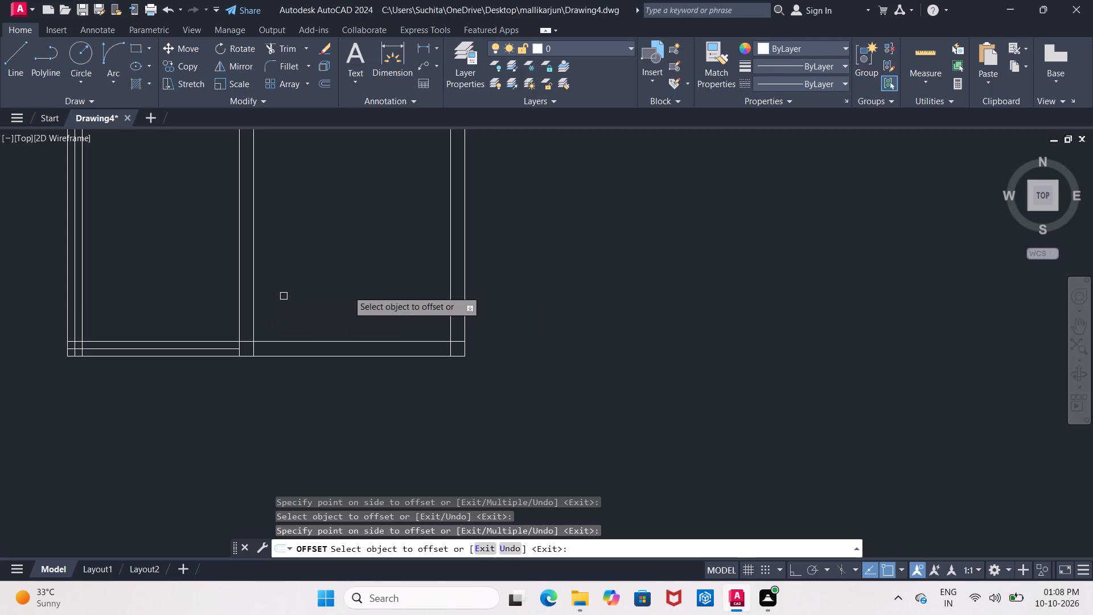
Offset the right wall's outer line 4.5" inward to form its centre line.
{"action": "left_click", "coordinate": [466, 321]}
{"action": "left_click", "coordinate": [448, 326]}
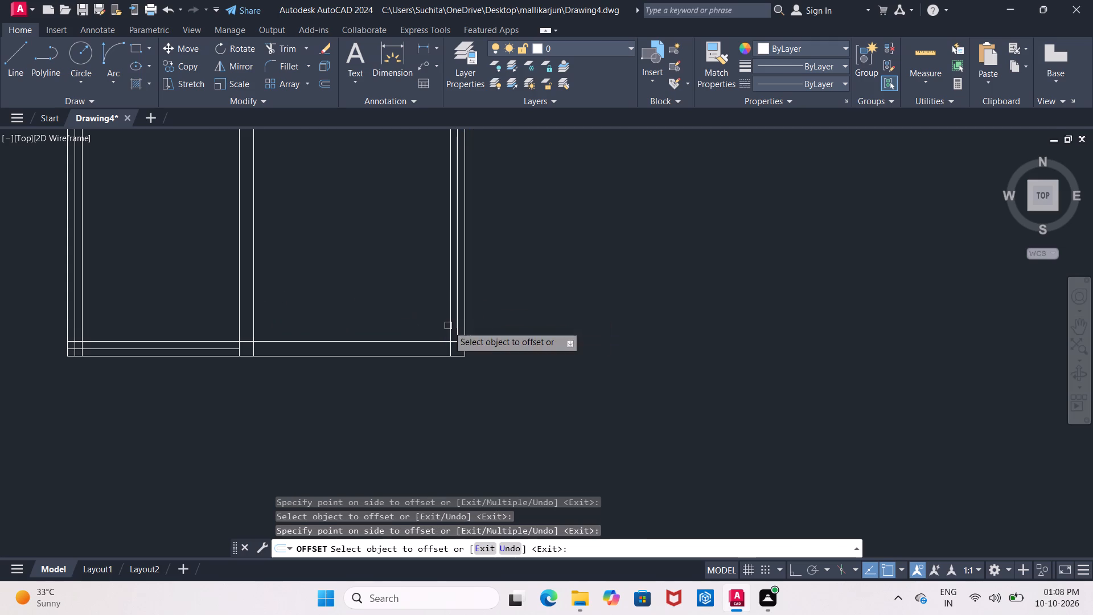
Offset the top wall's outer line 4.5" outward and 4.5" inward, the inward copy forming the wall's centre line.
{"action": "middle_click_drag", "start_coordinate": [335, 301], "coordinate": [305, 448]}
{"action": "middle_click_drag", "start_coordinate": [290, 329], "coordinate": [283, 436]}
{"action": "scroll", "coordinate": [289, 397], "scroll_direction": "down", "scroll_amount": 2}
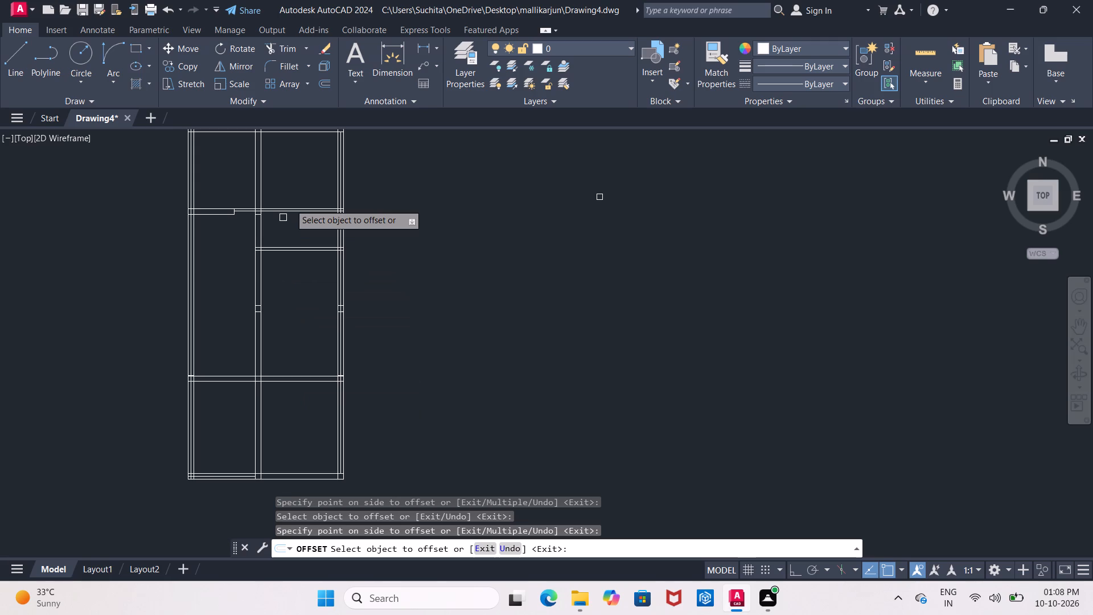
{"action": "middle_click_drag", "start_coordinate": [290, 145], "coordinate": [270, 227]}
{"action": "scroll", "coordinate": [269, 222], "scroll_direction": "up", "scroll_amount": 4}
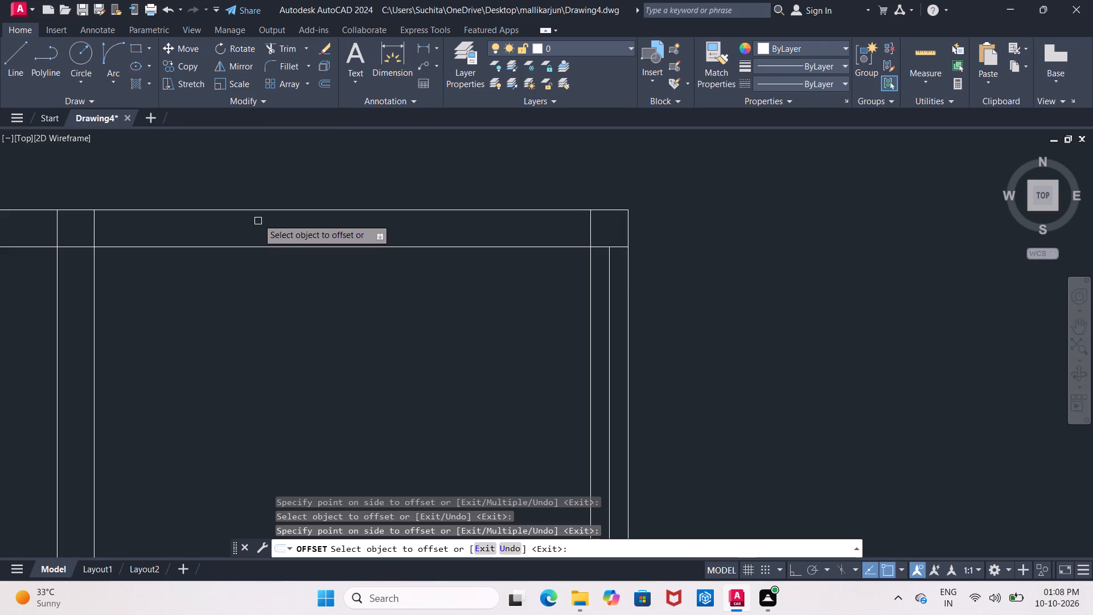
{"action": "left_click", "coordinate": [258, 211]}
{"action": "left_click", "coordinate": [258, 216]}
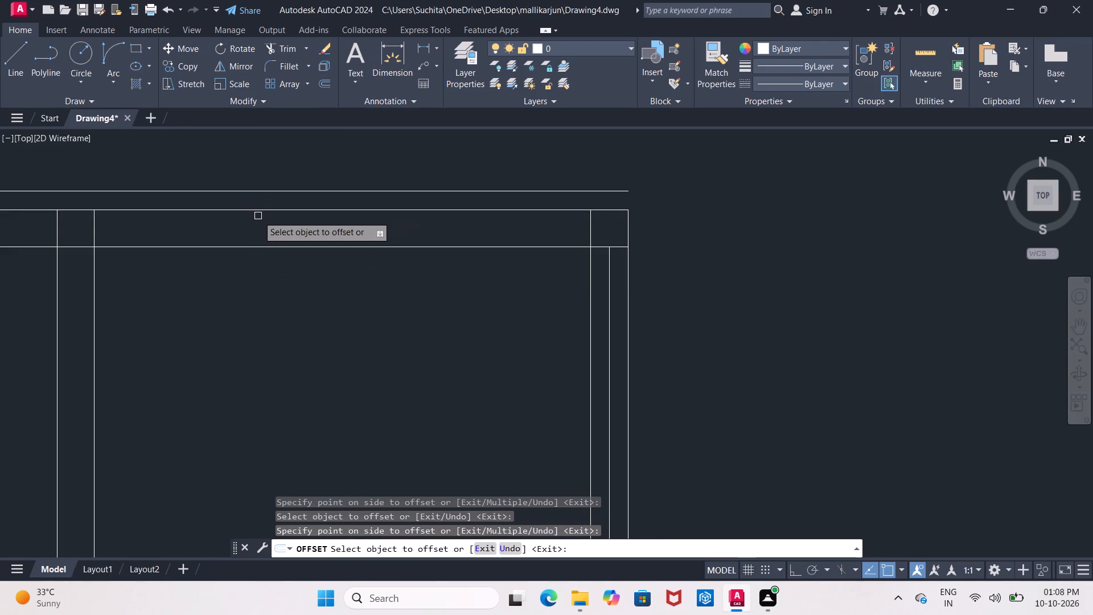
{"action": "left_click", "coordinate": [258, 210]}
{"action": "left_click", "coordinate": [262, 224]}
Offset the right face line of the upper interior vertical wall 4.5" into the wall to form its centre line.
{"action": "scroll", "coordinate": [265, 230], "scroll_direction": "down", "scroll_amount": 3}
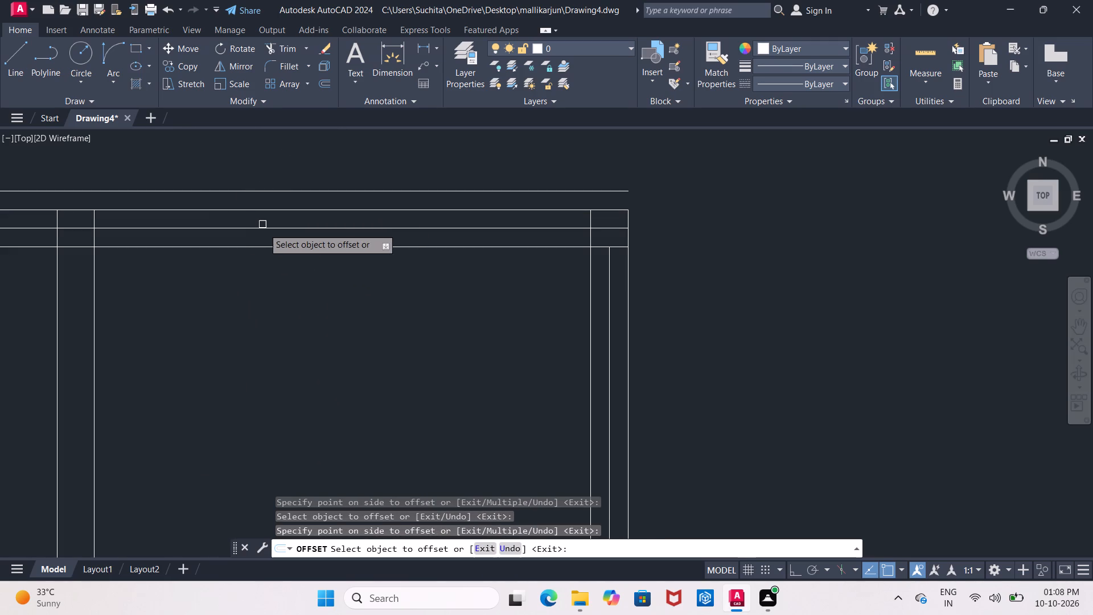
{"action": "scroll", "coordinate": [237, 282], "scroll_direction": "up", "scroll_amount": 1}
{"action": "middle_click_drag", "start_coordinate": [237, 282], "coordinate": [236, 240]}
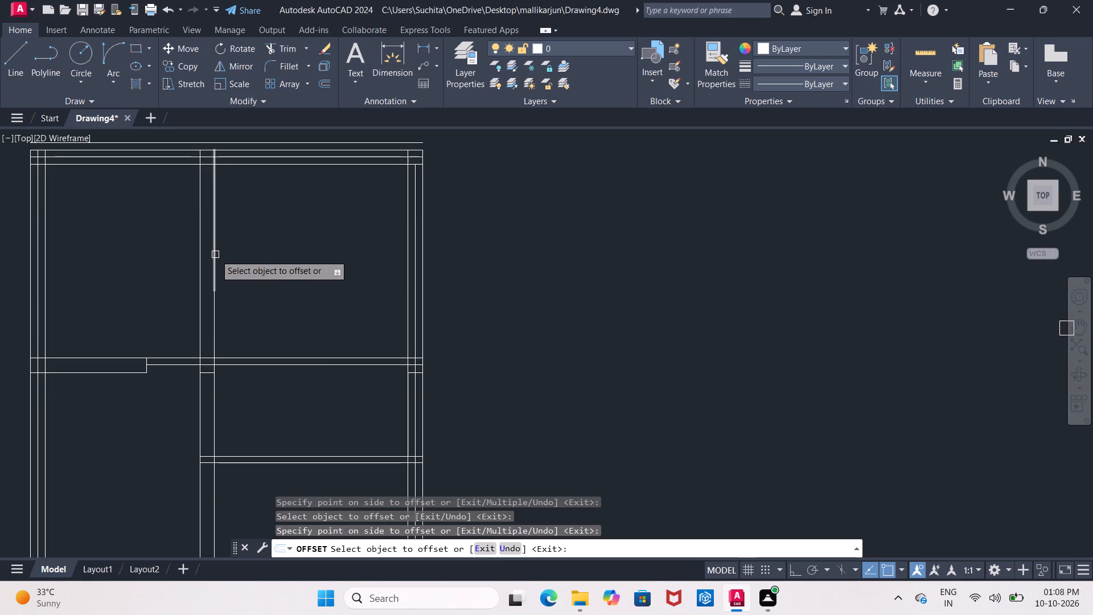
{"action": "left_click", "coordinate": [215, 255]}
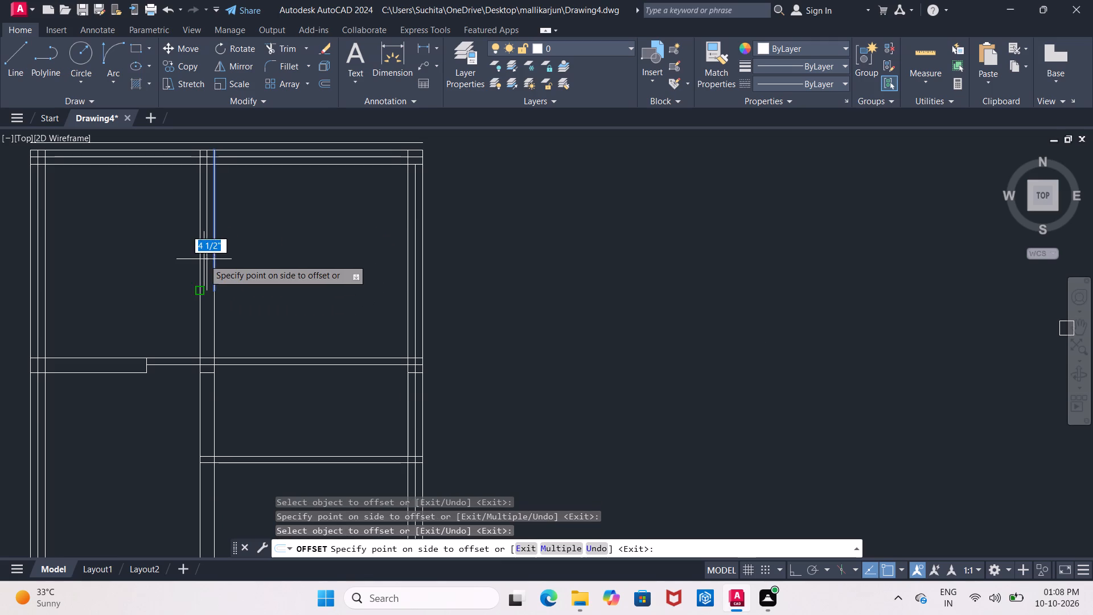
{"action": "left_click", "coordinate": [204, 259]}
{"action": "middle_click_drag", "start_coordinate": [249, 289], "coordinate": [229, 237]}
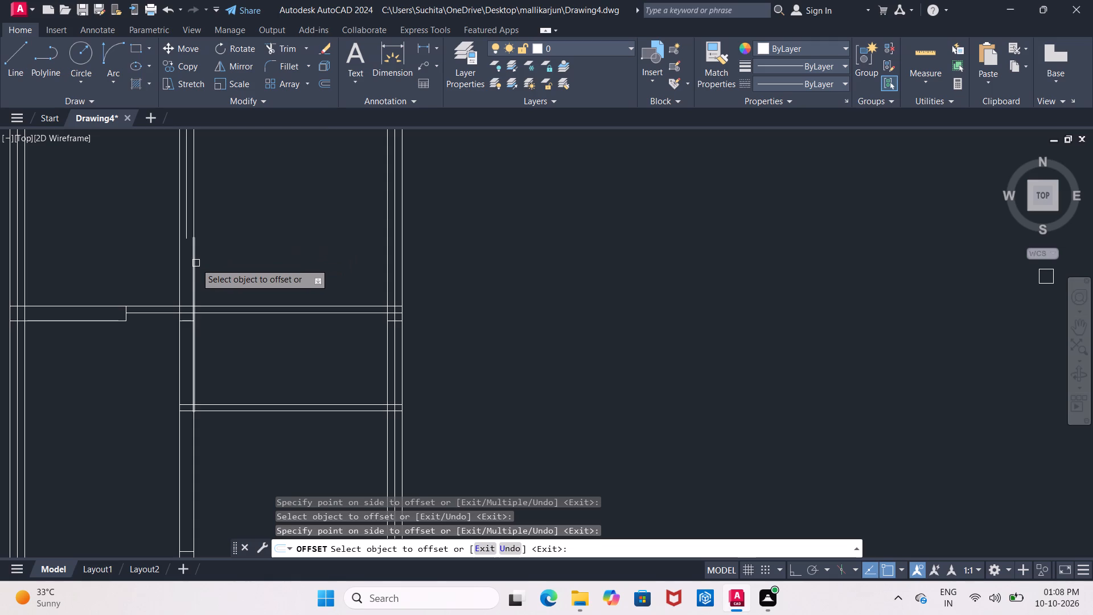
{"action": "scroll", "coordinate": [198, 263], "scroll_direction": "down", "scroll_amount": 1}
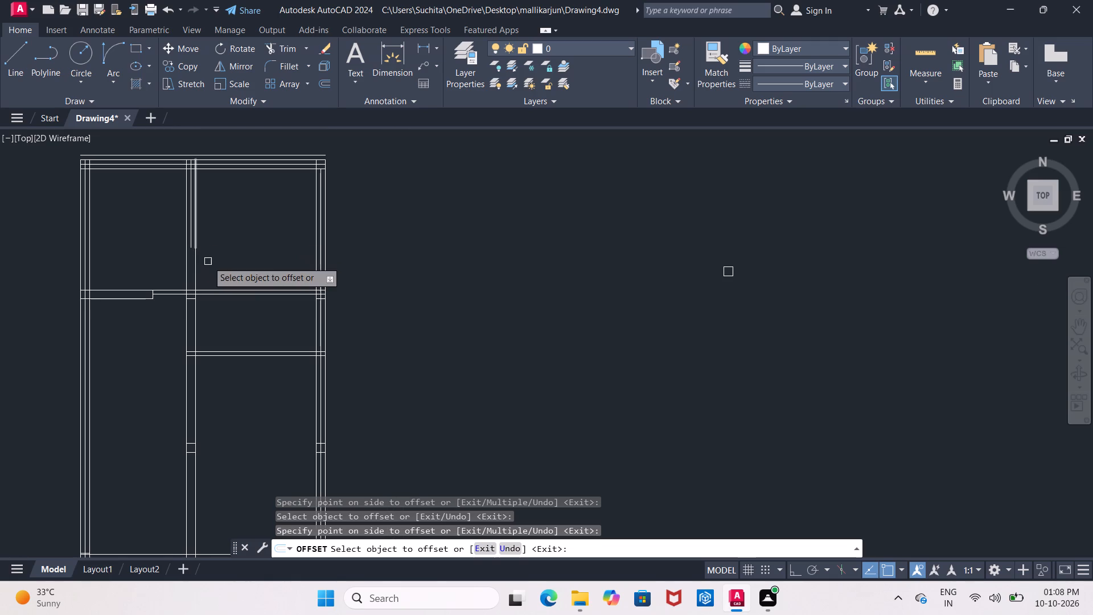
{"action": "scroll", "coordinate": [208, 261], "scroll_direction": "up", "scroll_amount": 1}
{"action": "middle_click_drag", "start_coordinate": [208, 261], "coordinate": [206, 241]}
{"action": "key", "text": "Escape"}
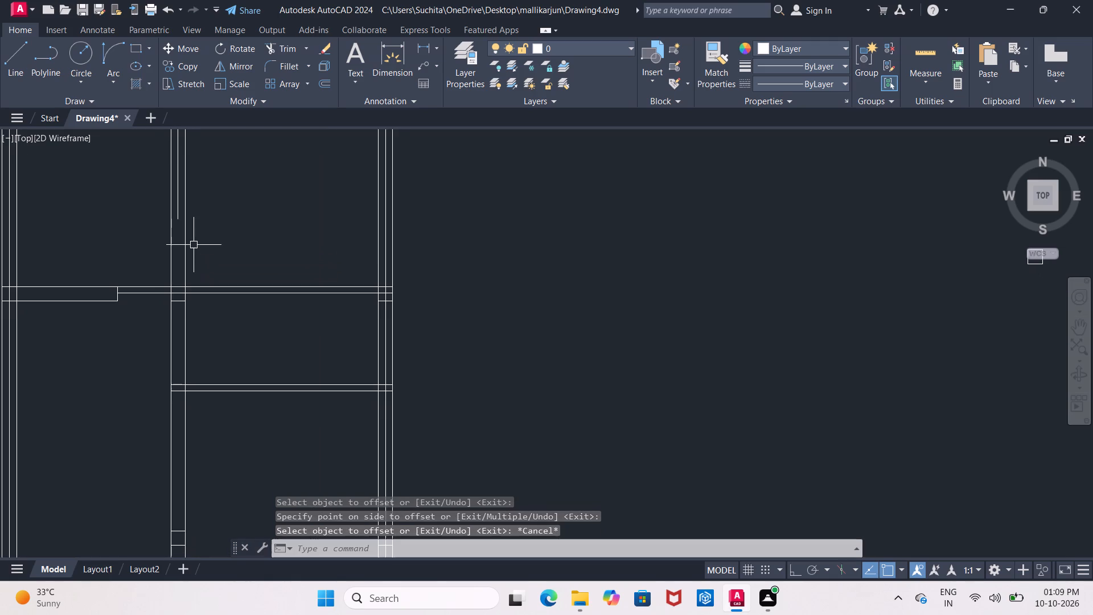
Delete the interior vertical wall's right face segment that crosses the upper horizontal wall and ends at the next cross wall.
{"action": "left_click", "coordinate": [186, 251]}
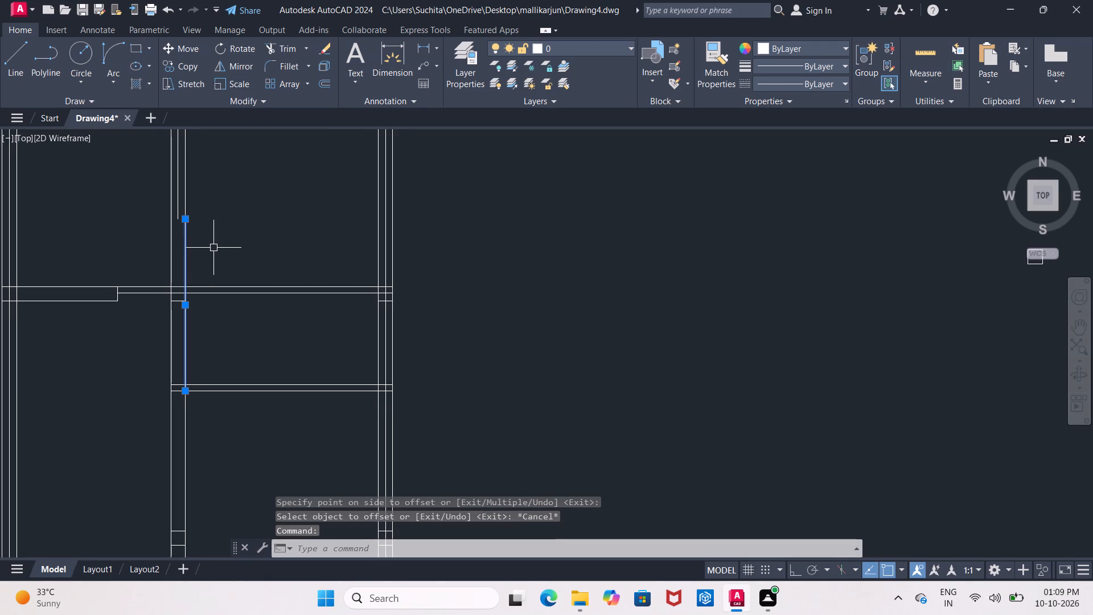
{"action": "key", "text": "Delete"}
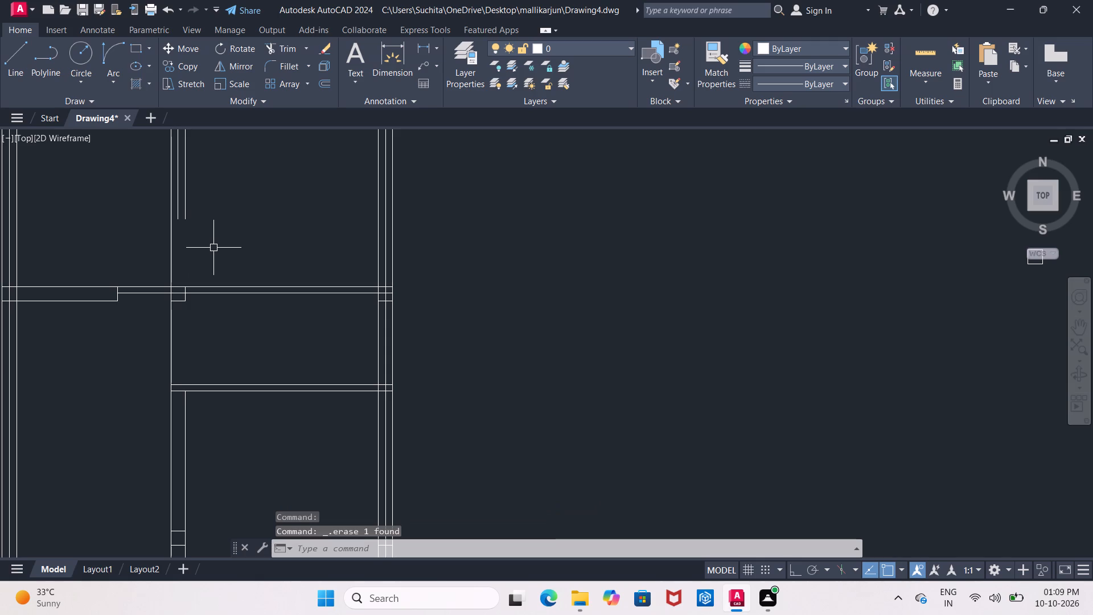
Extend the interior vertical wall's upper right face line down to the lower cross wall, closing the gap in that face.
{"action": "type", "text": "EX"}
{"action": "key", "text": "Return"}
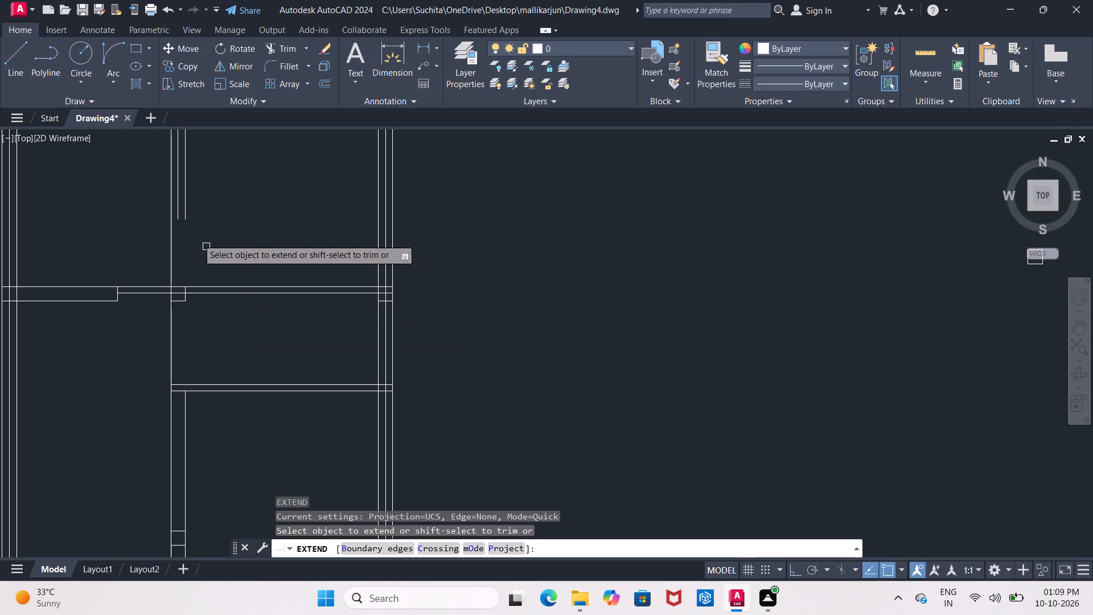
{"action": "left_click", "coordinate": [186, 212]}
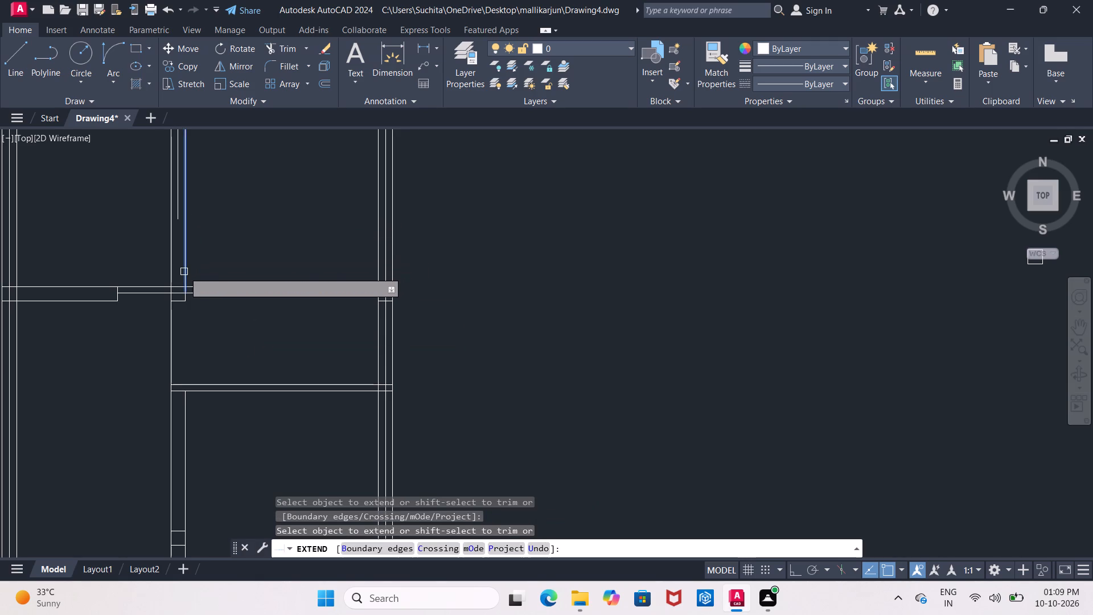
{"action": "left_click", "coordinate": [184, 272]}
{"action": "left_click", "coordinate": [188, 277]}
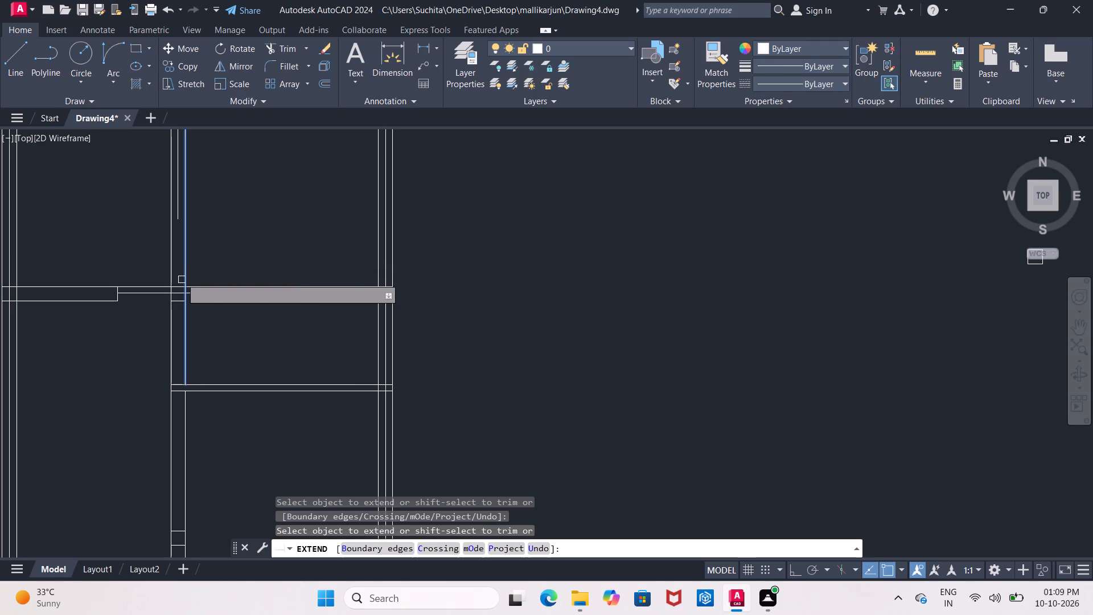
{"action": "left_click", "coordinate": [182, 269]}
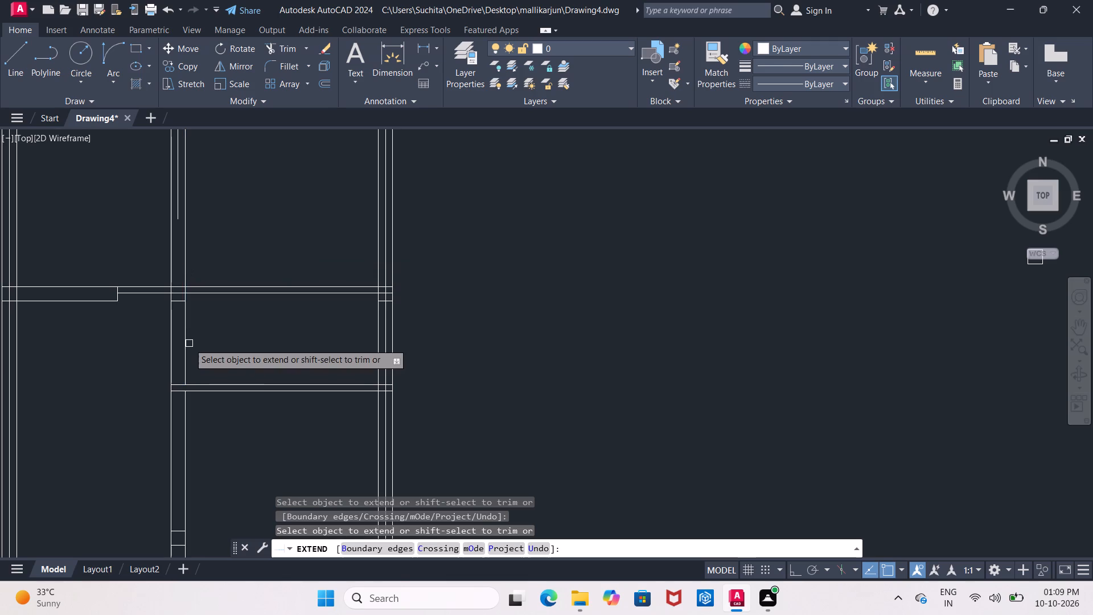
{"action": "left_click", "coordinate": [185, 346]}
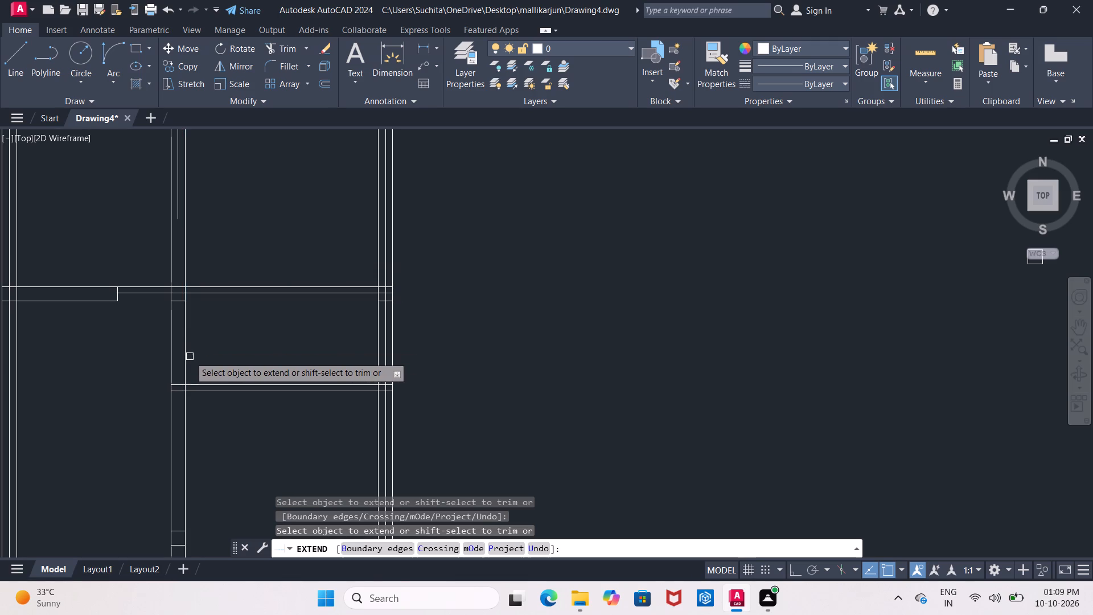
{"action": "left_click", "coordinate": [187, 358]}
{"action": "middle_click_drag", "start_coordinate": [192, 354], "coordinate": [147, 187]}
{"action": "scroll", "coordinate": [192, 349], "scroll_direction": "down", "scroll_amount": 1}
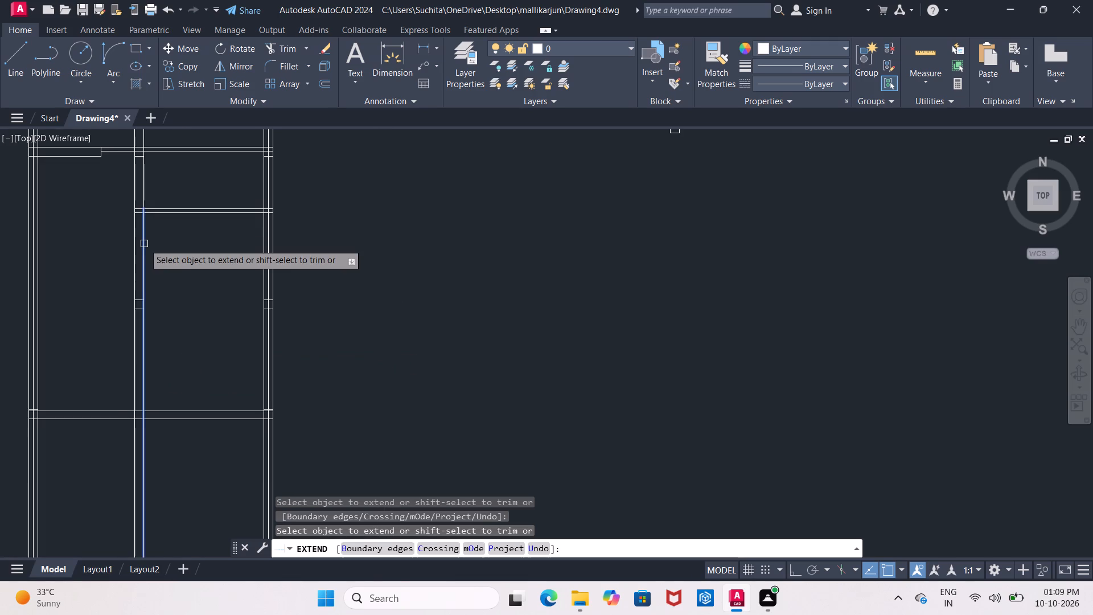
{"action": "left_click", "coordinate": [144, 244]}
{"action": "left_click", "coordinate": [144, 244]}
{"action": "scroll", "coordinate": [145, 244], "scroll_direction": "down", "scroll_amount": 2}
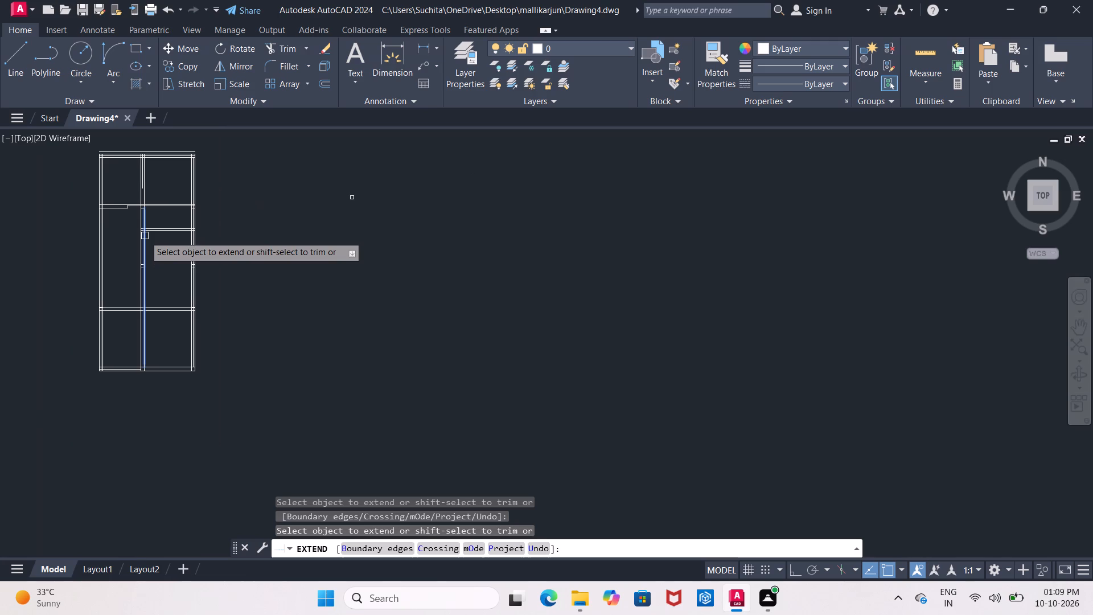
{"action": "scroll", "coordinate": [145, 334], "scroll_direction": "up", "scroll_amount": 2}
{"action": "left_click", "coordinate": [139, 338]}
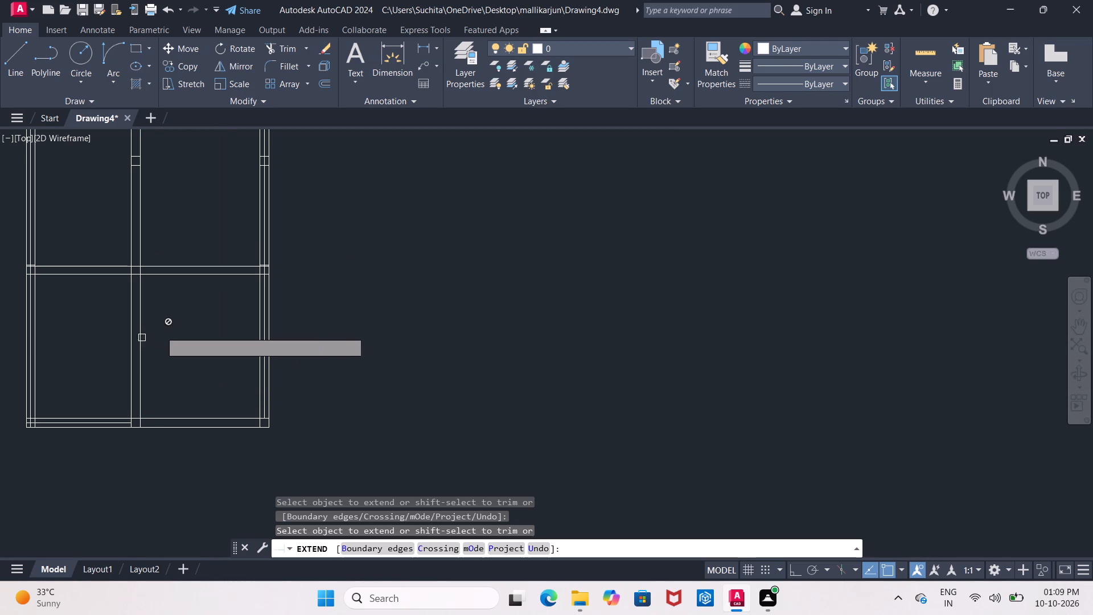
{"action": "scroll", "coordinate": [166, 332], "scroll_direction": "down", "scroll_amount": 1}
{"action": "key", "text": "Escape"}
Extend the bottom wall's centre line across the interior wall to the right wall's outer line.
{"action": "middle_click_drag", "start_coordinate": [178, 335], "coordinate": [175, 292]}
{"action": "scroll", "coordinate": [172, 318], "scroll_direction": "up", "scroll_amount": 2}
{"action": "middle_click_drag", "start_coordinate": [179, 308], "coordinate": [212, 257]}
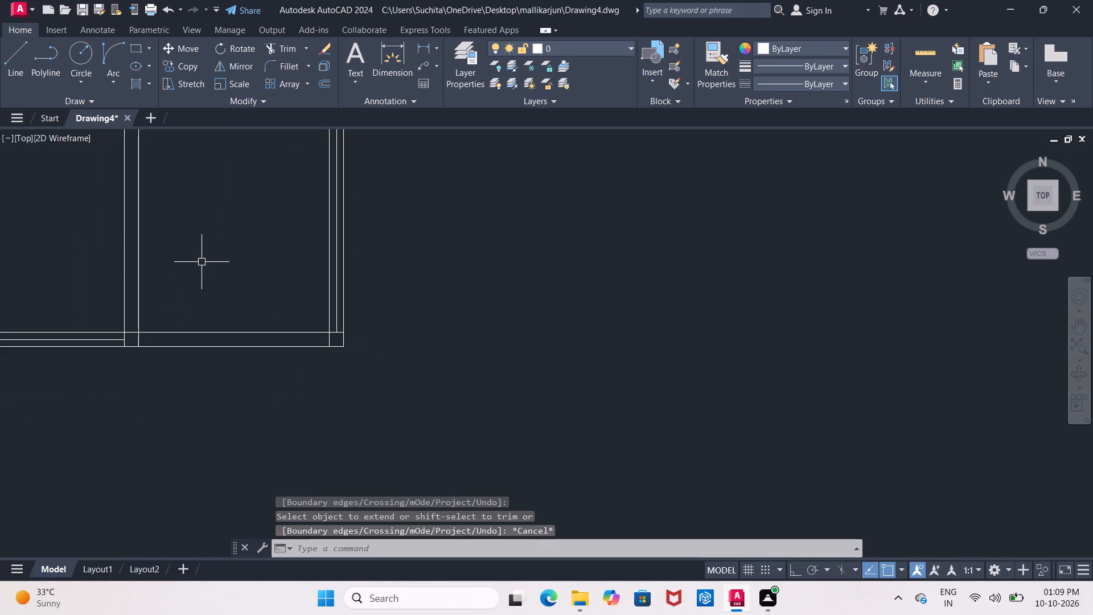
{"action": "type", "text": "EX"}
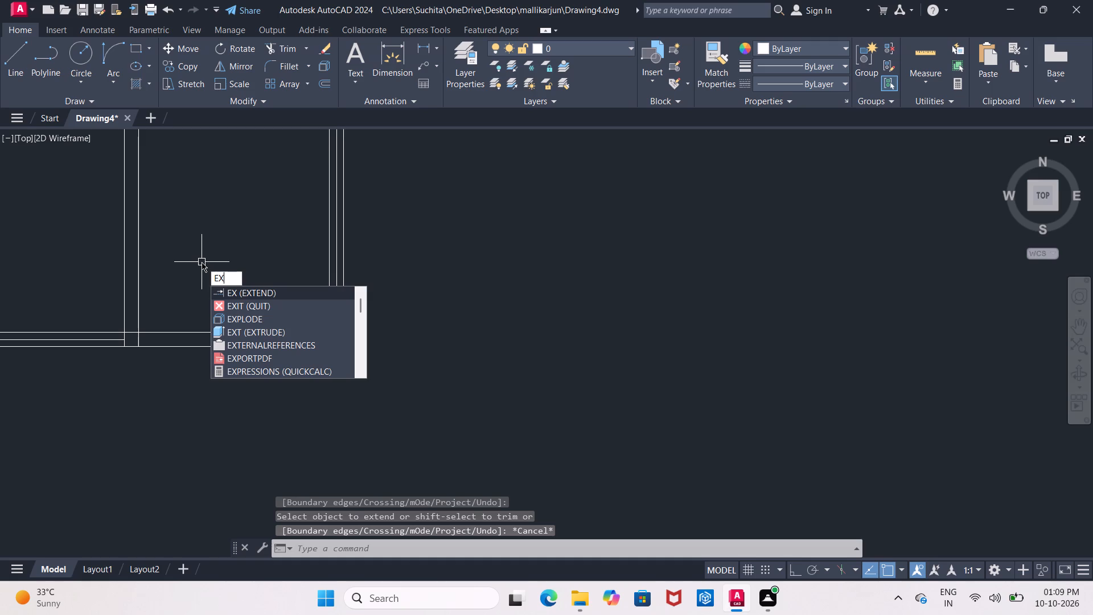
{"action": "left_click", "coordinate": [242, 293]}
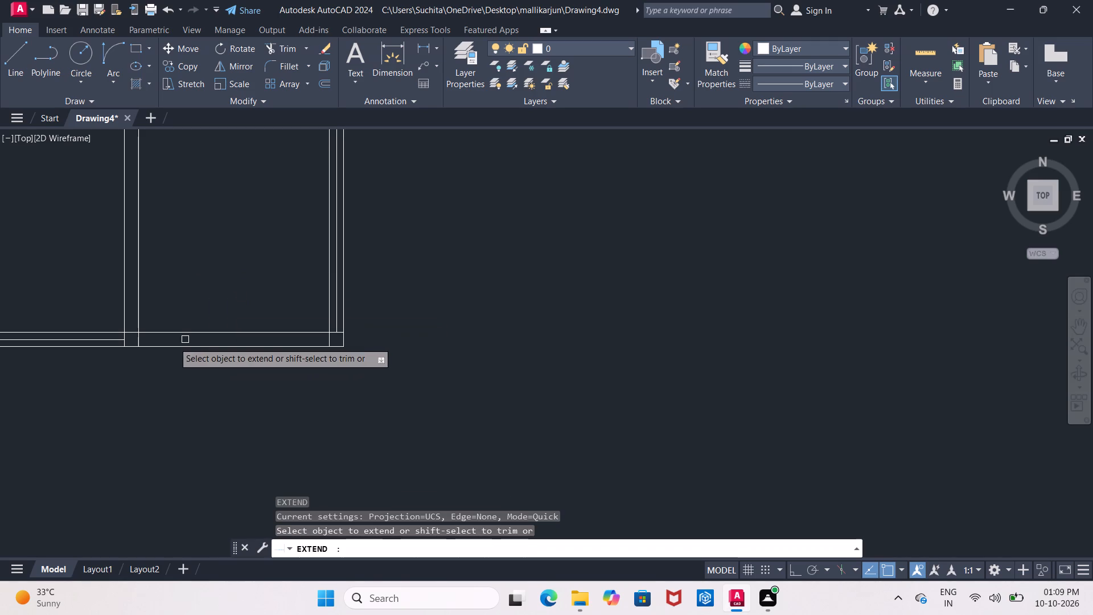
{"action": "left_click", "coordinate": [75, 338]}
{"action": "left_click", "coordinate": [75, 338]}
{"action": "left_click", "coordinate": [89, 338]}
{"action": "left_click", "coordinate": [90, 338]}
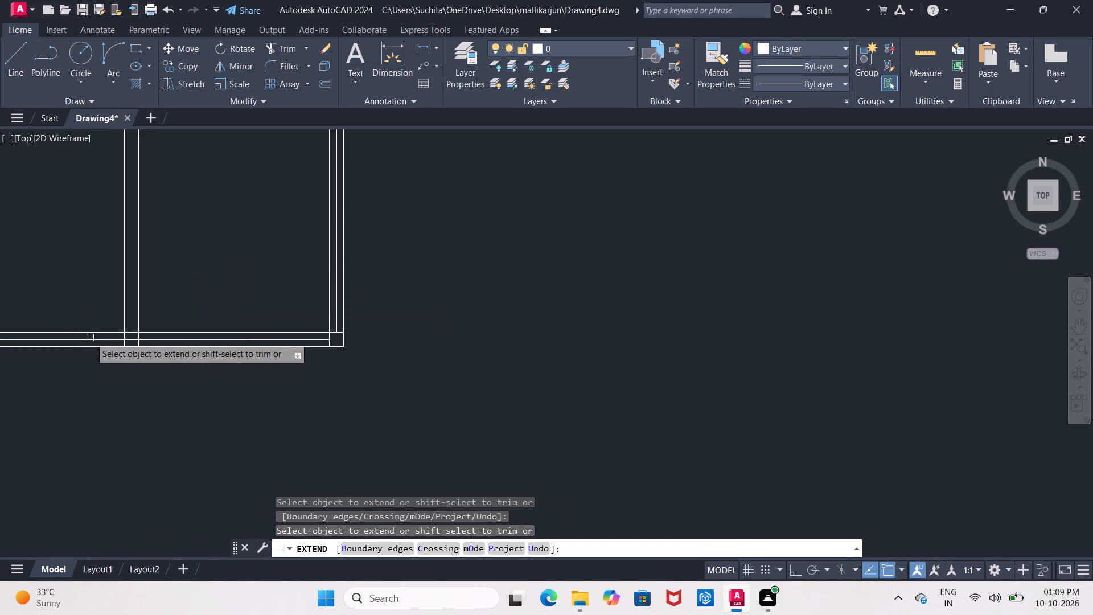
{"action": "left_click", "coordinate": [188, 339]}
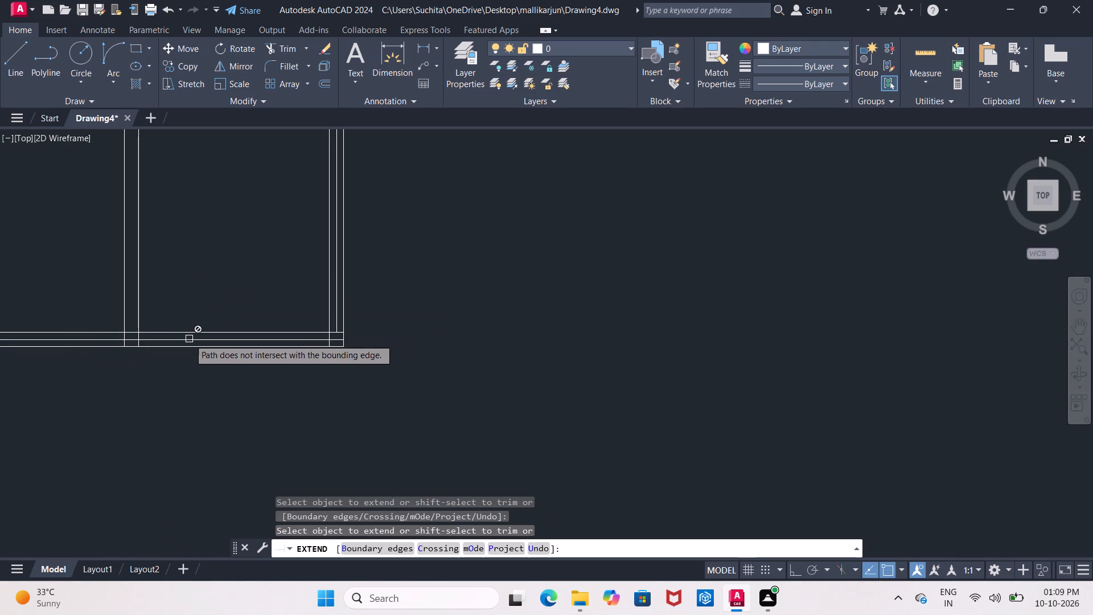
Extend the right wall's centre line down through the bottom wall to its outer line.
{"action": "scroll", "coordinate": [338, 322], "scroll_direction": "up", "scroll_amount": 1}
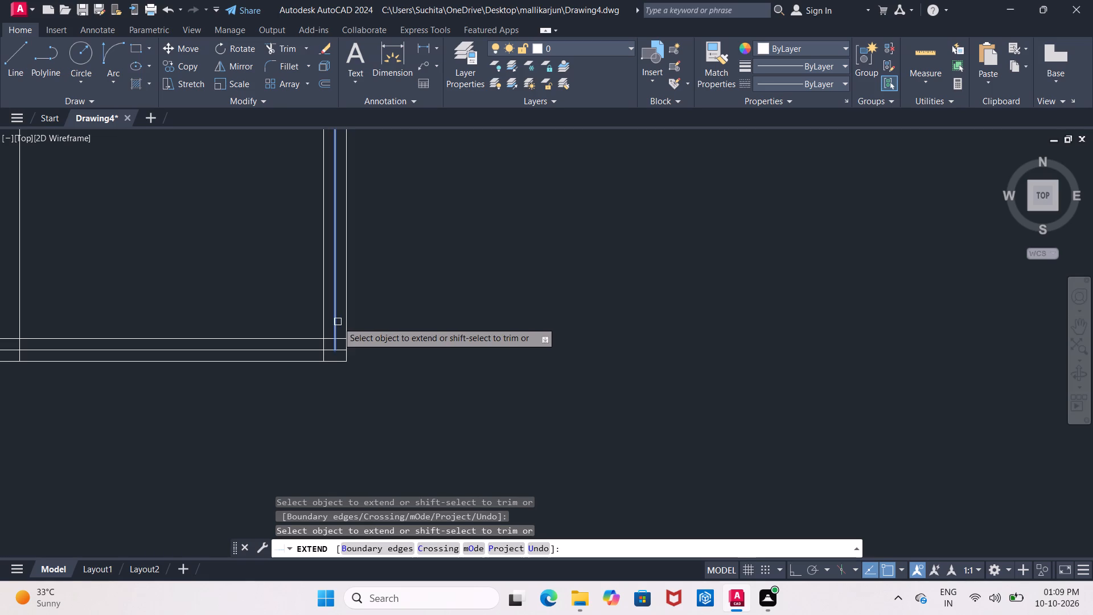
{"action": "left_click", "coordinate": [338, 322]}
{"action": "left_click", "coordinate": [335, 325]}
{"action": "scroll", "coordinate": [248, 294], "scroll_direction": "down", "scroll_amount": 2}
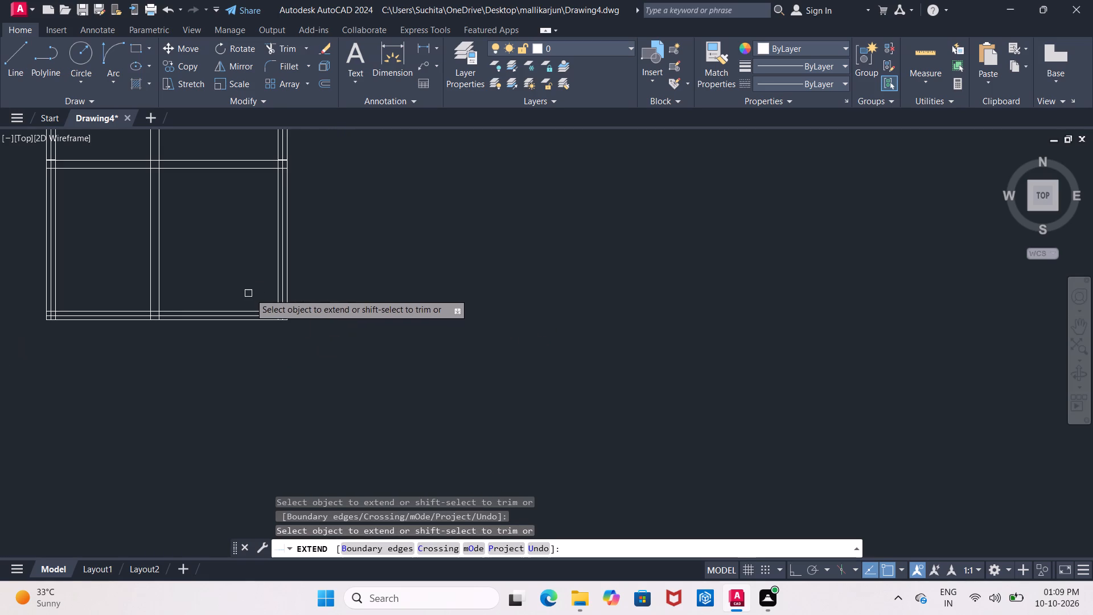
Extend the upper interior vertical wall's centre line down to the lower line of the second cross wall.
{"action": "middle_click_drag", "start_coordinate": [177, 259], "coordinate": [195, 369]}
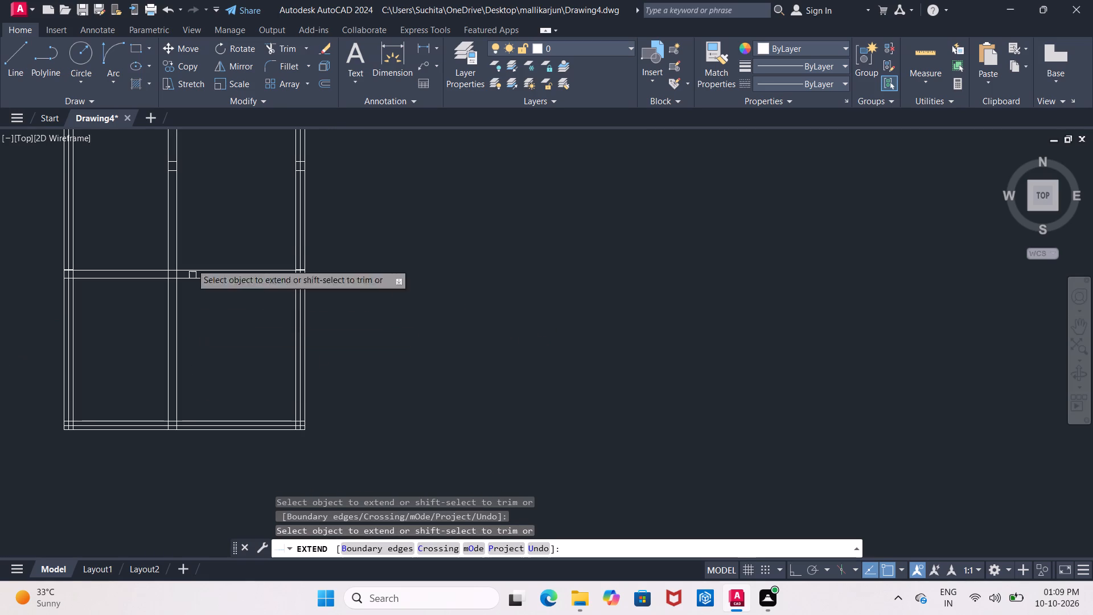
{"action": "middle_click_drag", "start_coordinate": [184, 187], "coordinate": [153, 312]}
{"action": "middle_click_drag", "start_coordinate": [179, 158], "coordinate": [178, 257]}
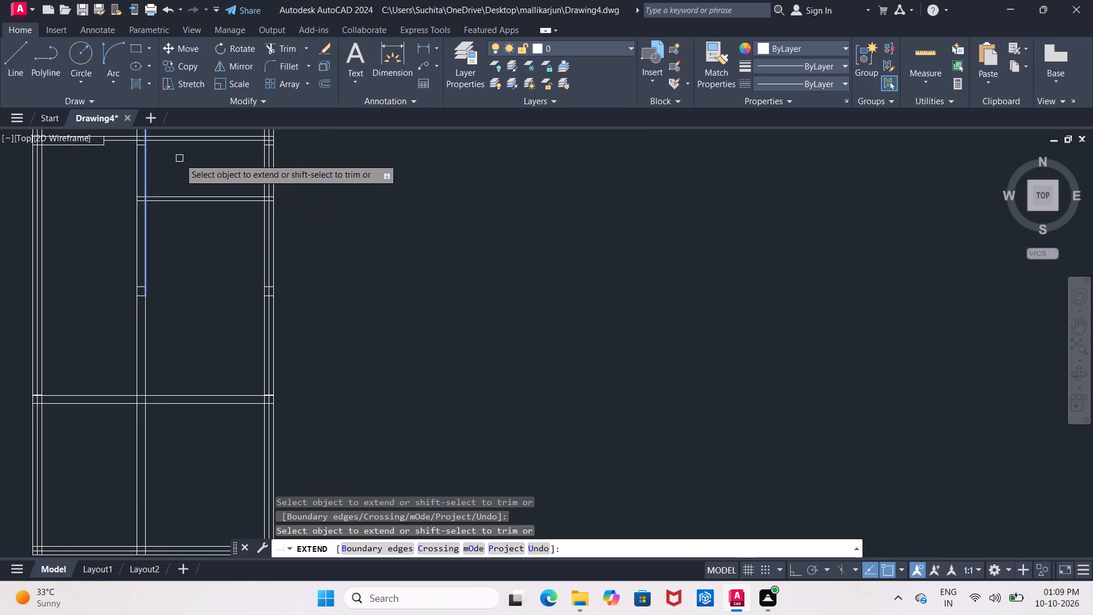
{"action": "scroll", "coordinate": [132, 184], "scroll_direction": "up", "scroll_amount": 2}
{"action": "left_click", "coordinate": [151, 207]}
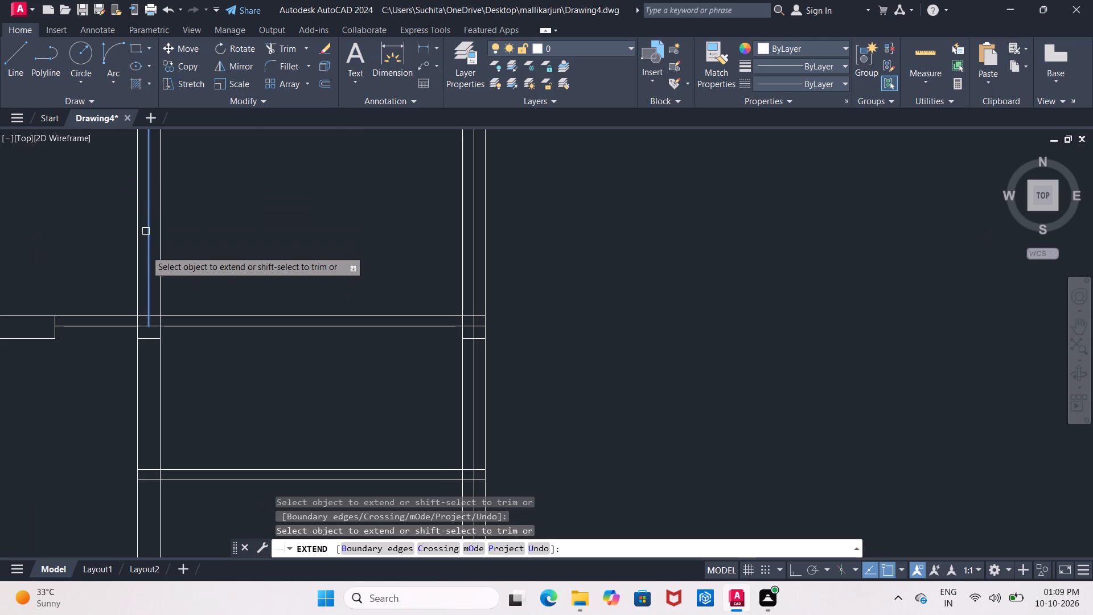
{"action": "left_click", "coordinate": [146, 259]}
{"action": "left_click", "coordinate": [148, 284]}
{"action": "left_click", "coordinate": [151, 305]}
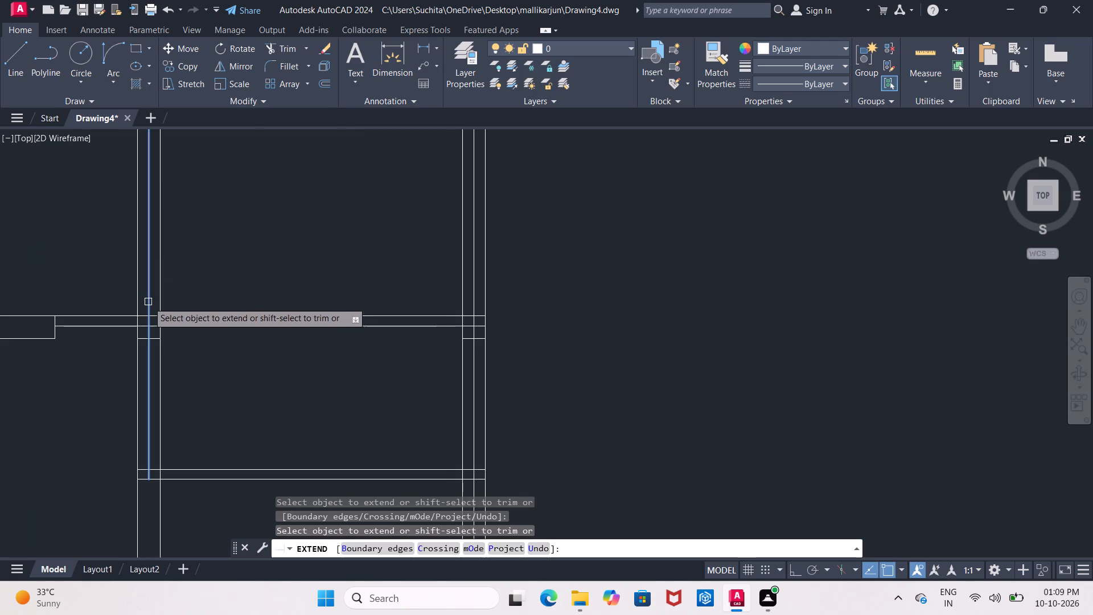
Extend the interior vertical wall's centre line down through the column to the upper line of the lowest cross wall.
{"action": "middle_click_drag", "start_coordinate": [148, 301], "coordinate": [105, 105]}
{"action": "left_click", "coordinate": [106, 233]}
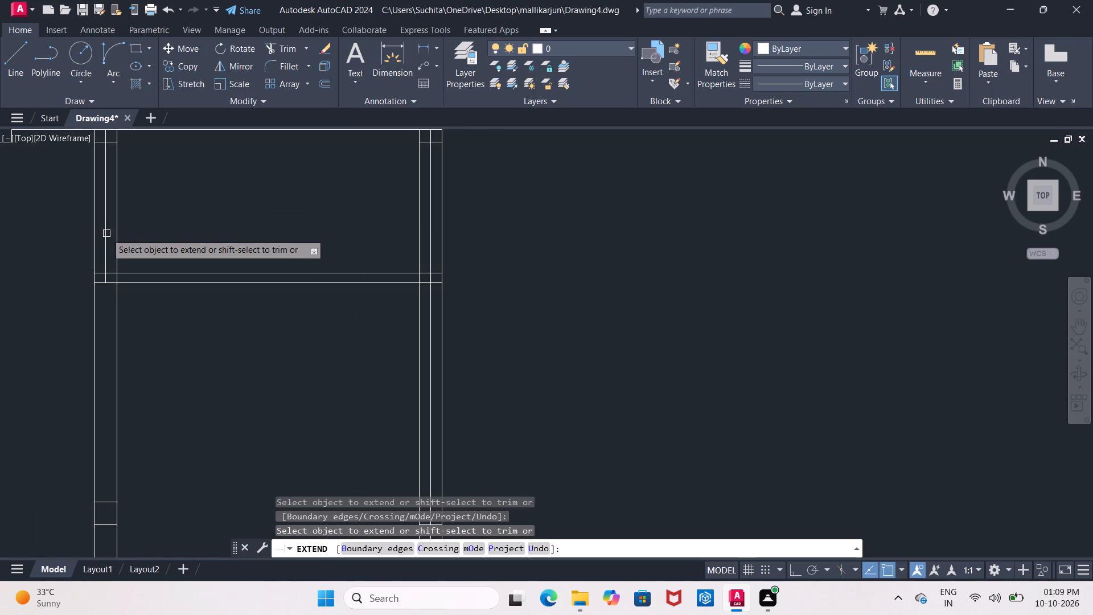
{"action": "left_click", "coordinate": [106, 244]}
{"action": "left_click", "coordinate": [107, 247]}
{"action": "middle_click_drag", "start_coordinate": [106, 247], "coordinate": [94, 144]}
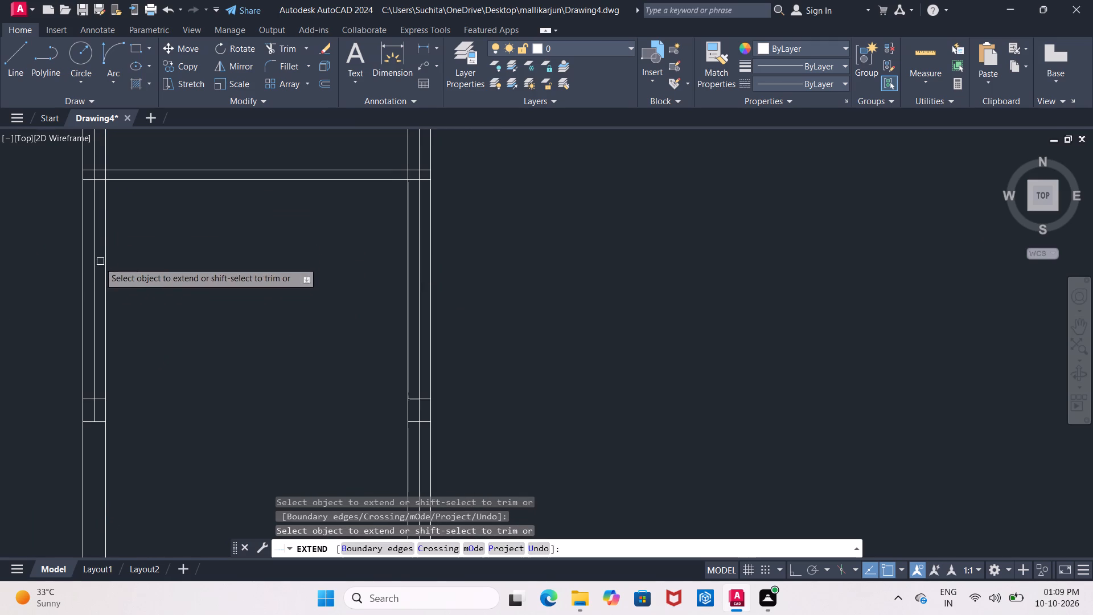
{"action": "left_click", "coordinate": [92, 272]}
{"action": "left_click", "coordinate": [94, 280]}
{"action": "left_click", "coordinate": [94, 295]}
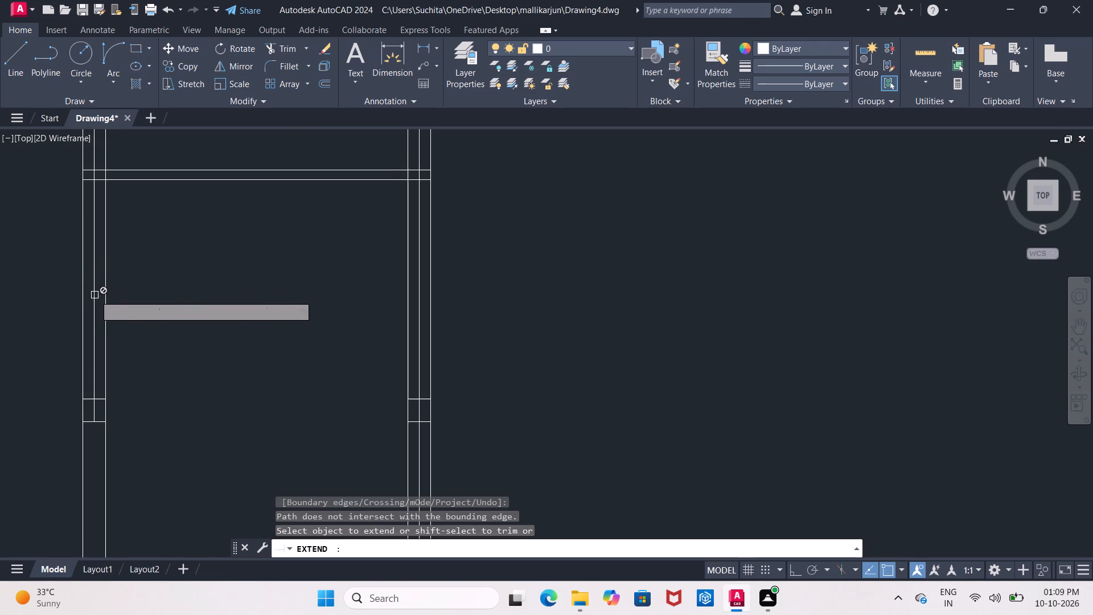
{"action": "left_click", "coordinate": [94, 372]}
{"action": "middle_click_drag", "start_coordinate": [94, 372], "coordinate": [100, 232]}
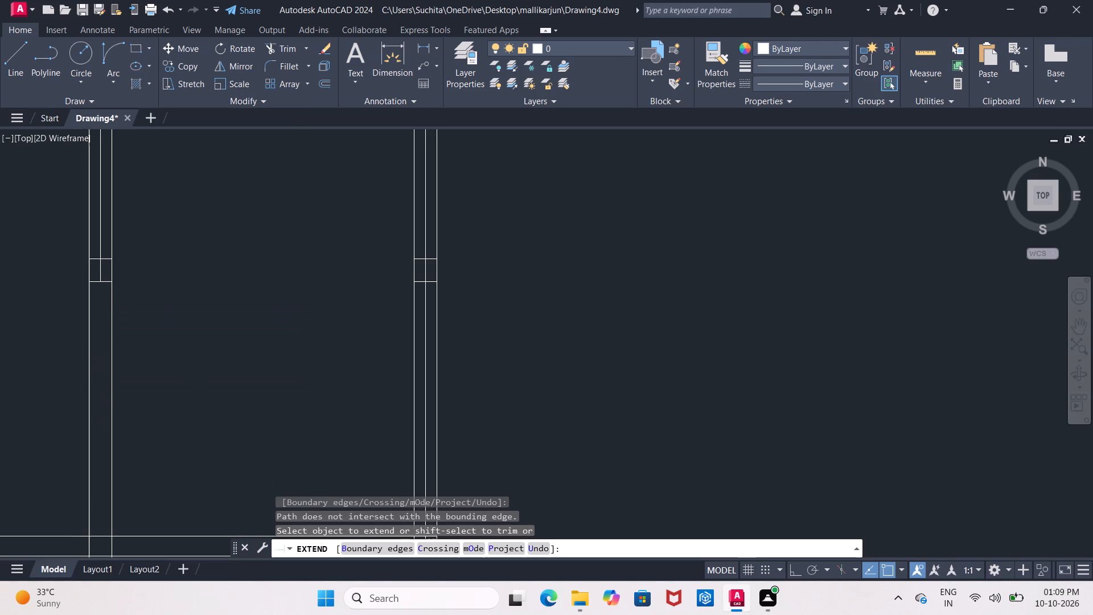
{"action": "left_click", "coordinate": [100, 274]}
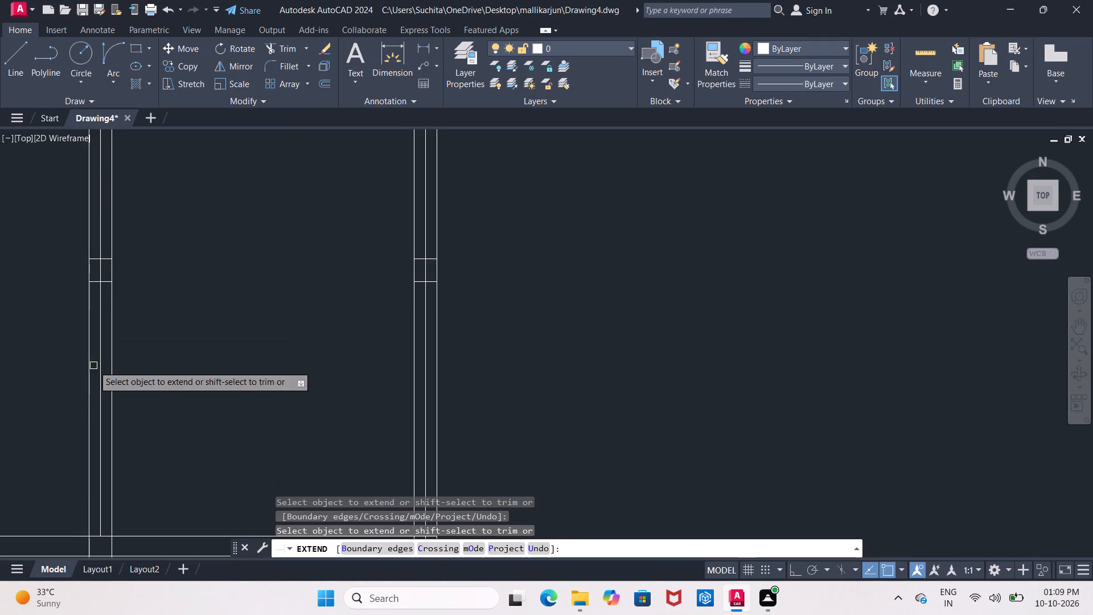
{"action": "left_click_drag", "start_coordinate": [93, 366], "coordinate": [93, 351]}
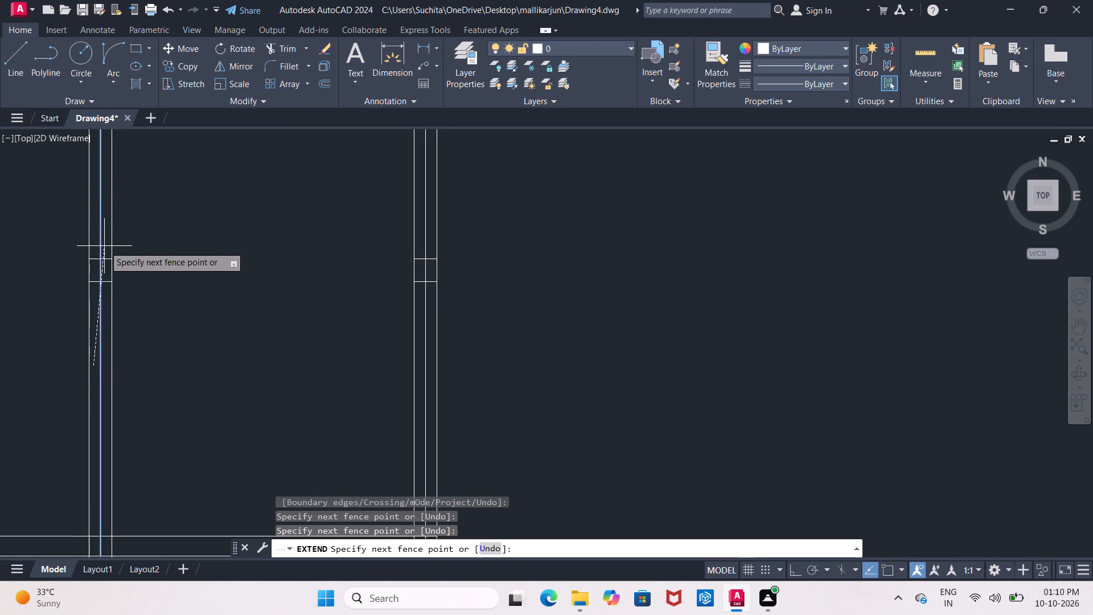
{"action": "key", "text": "Escape"}
Extend the interior vertical wall's centre line across the lowest cross wall to that wall's lower line.
{"action": "middle_click_drag", "start_coordinate": [104, 246], "coordinate": [106, 246]}
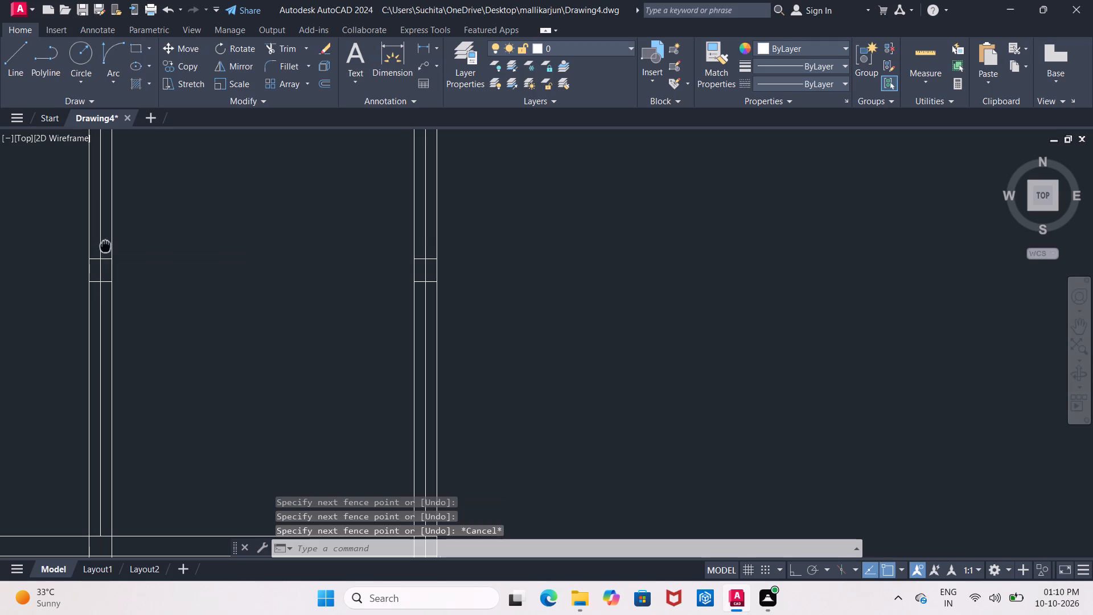
{"action": "middle_click_drag", "start_coordinate": [106, 246], "coordinate": [100, 93]}
{"action": "type", "text": "EX"}
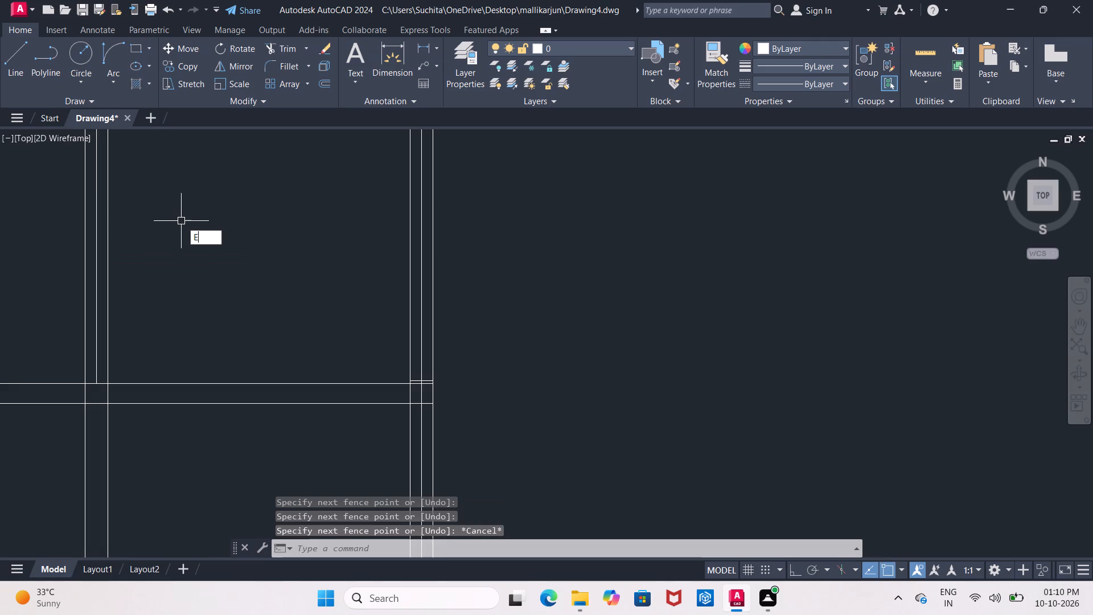
{"action": "key", "text": "Return"}
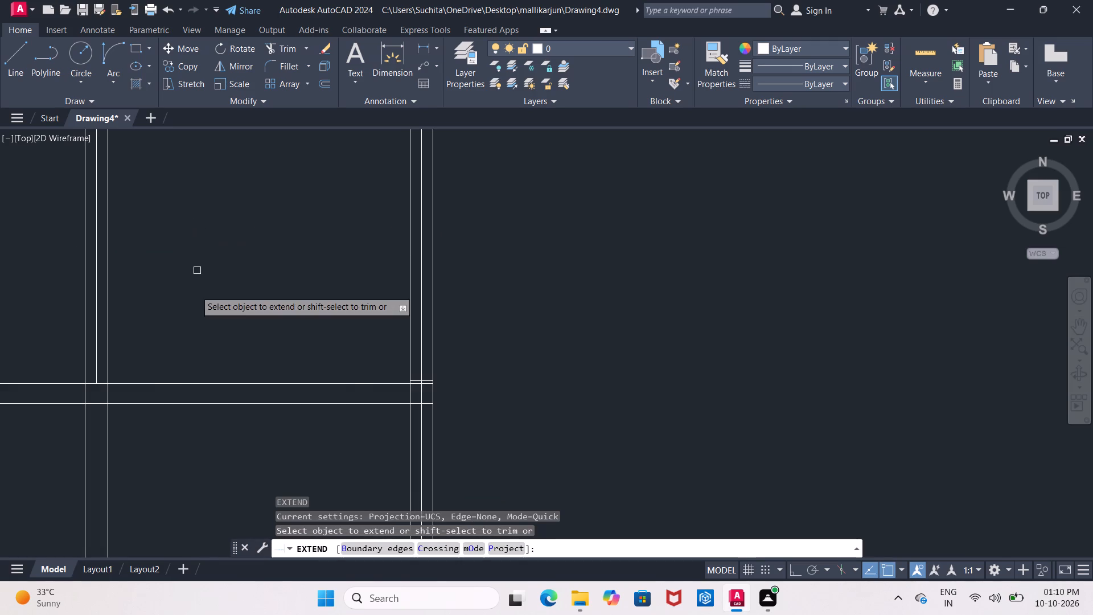
{"action": "left_click", "coordinate": [96, 363]}
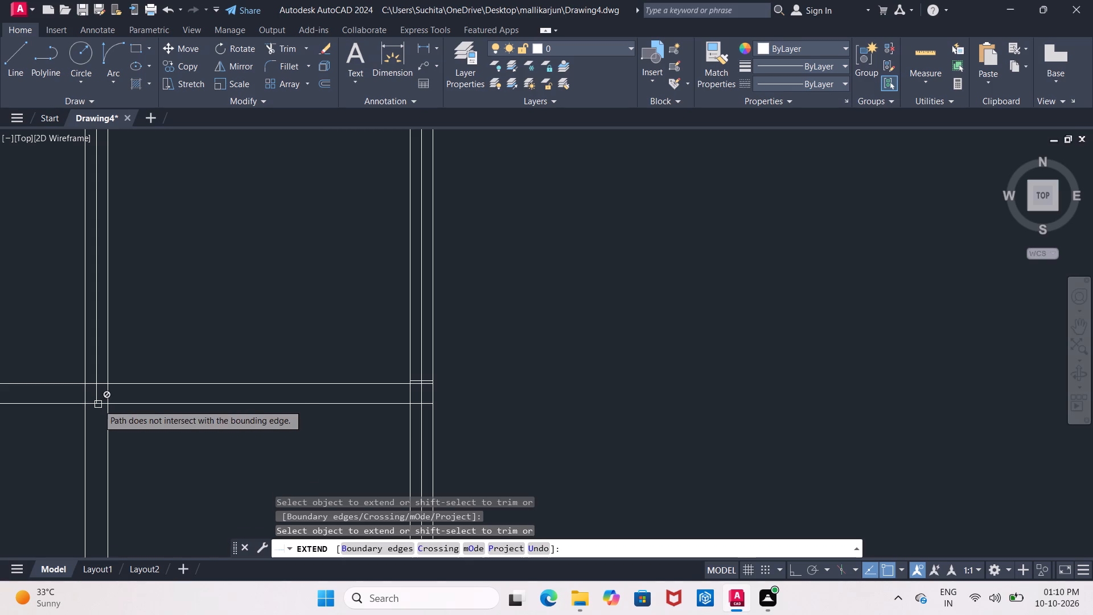
{"action": "left_click", "coordinate": [98, 404]}
{"action": "left_click", "coordinate": [96, 391]}
{"action": "left_click", "coordinate": [96, 378]}
{"action": "middle_click_drag", "start_coordinate": [96, 387], "coordinate": [113, 255]}
{"action": "scroll", "coordinate": [112, 307], "scroll_direction": "down", "scroll_amount": 2}
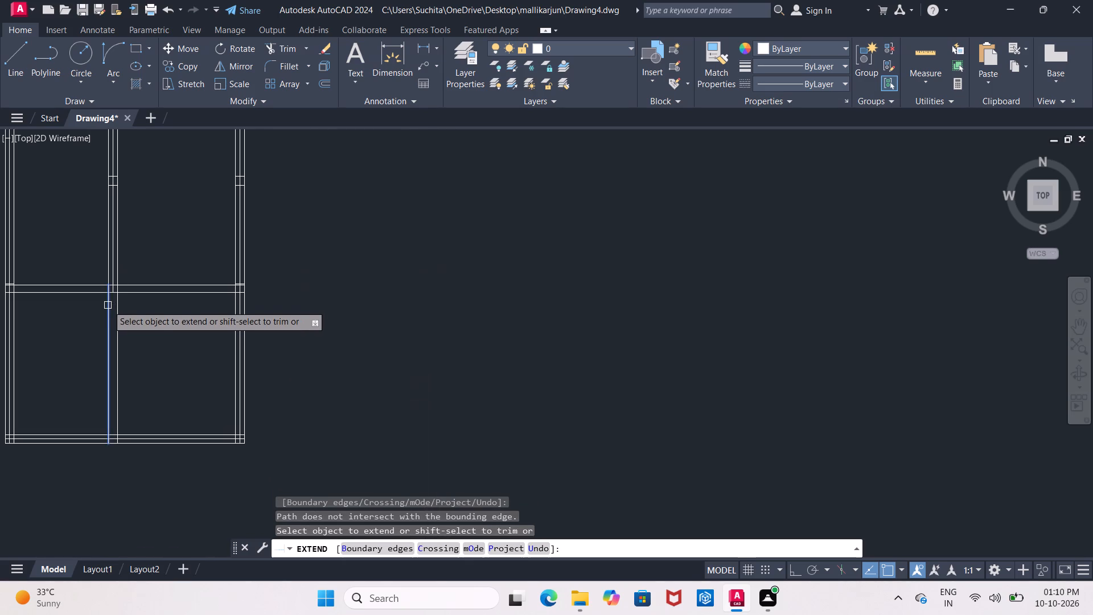
Extend the interior vertical wall's centre line down through the bottom wall to its outer line.
{"action": "scroll", "coordinate": [108, 303], "scroll_direction": "up", "scroll_amount": 1}
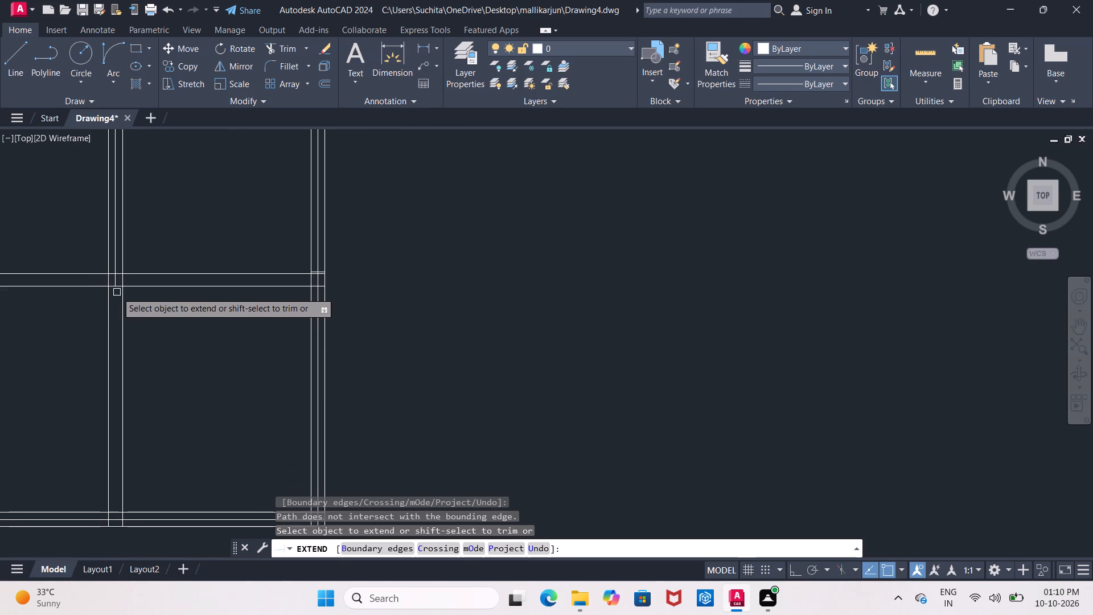
{"action": "left_click", "coordinate": [116, 288]}
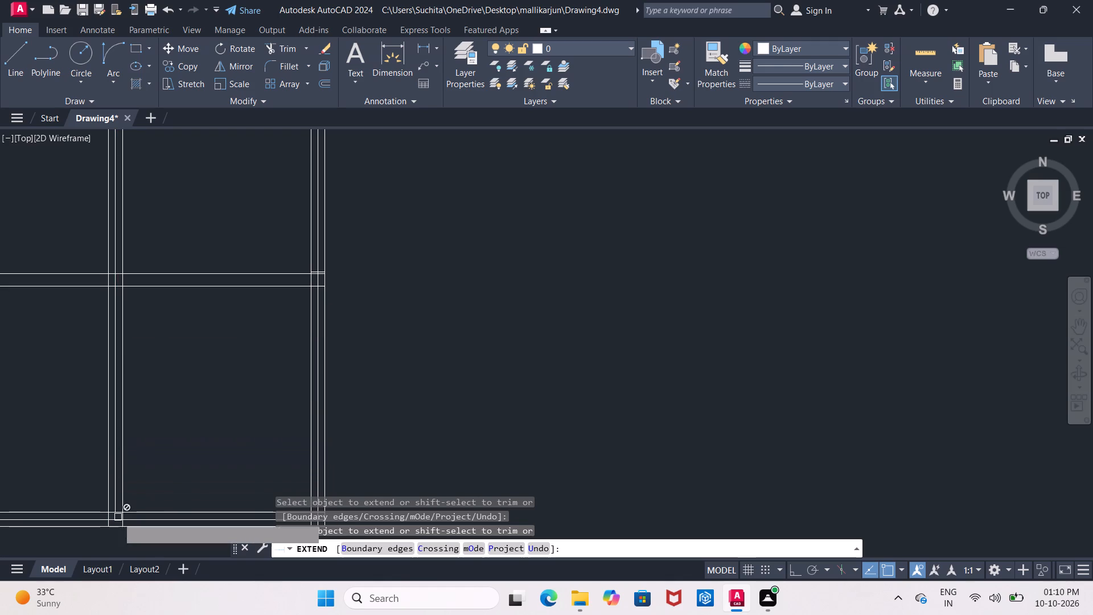
{"action": "scroll", "coordinate": [118, 518], "scroll_direction": "up", "scroll_amount": 2}
{"action": "middle_click_drag", "start_coordinate": [119, 502], "coordinate": [132, 374]}
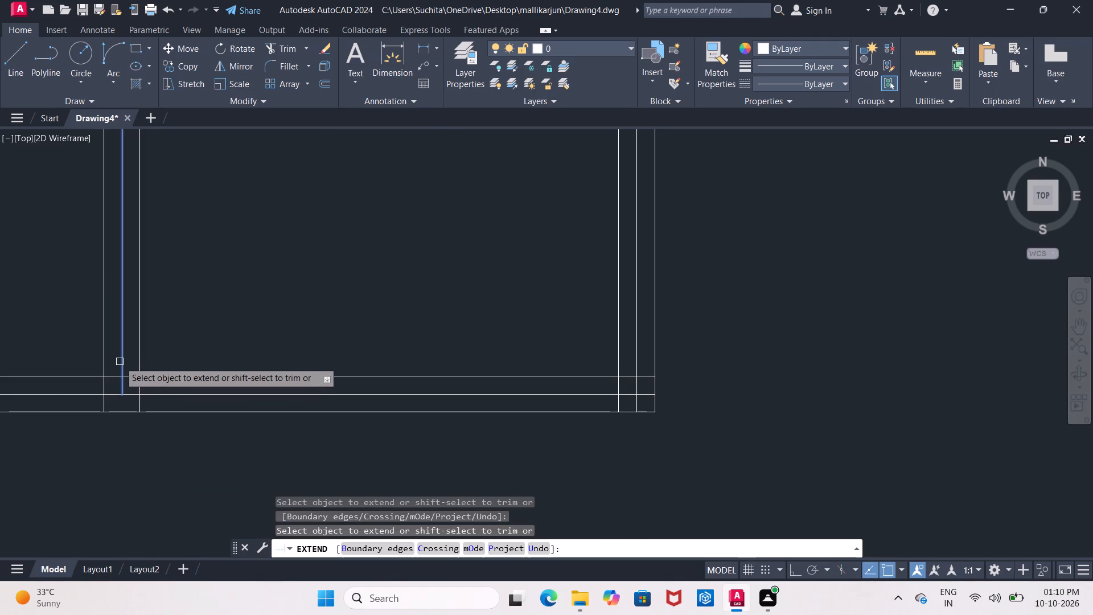
{"action": "left_click", "coordinate": [120, 362]}
{"action": "left_click", "coordinate": [121, 385]}
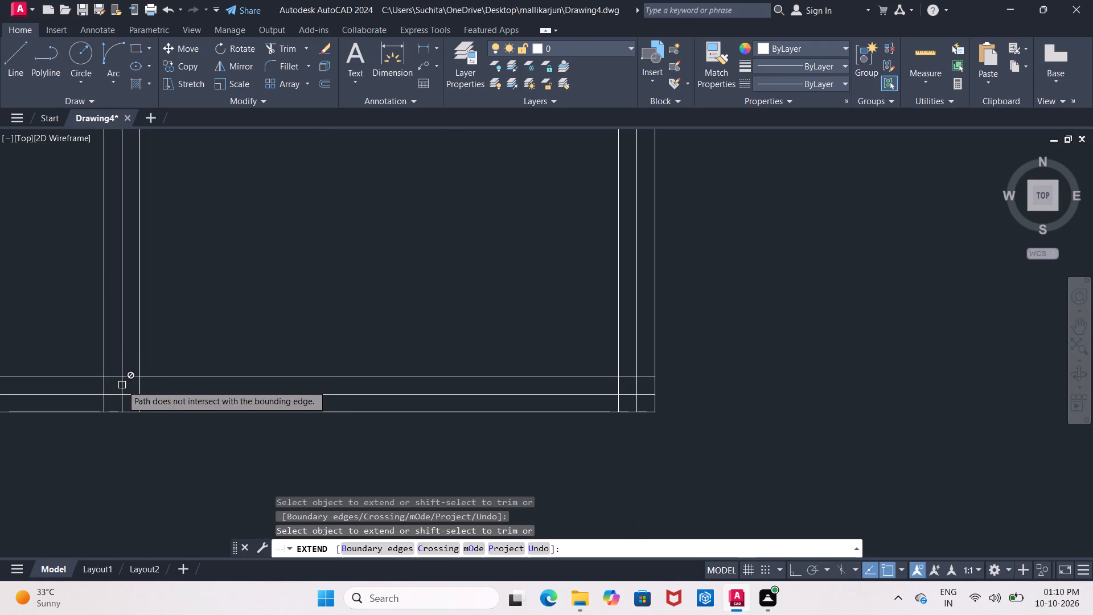
{"action": "scroll", "coordinate": [123, 385], "scroll_direction": "down", "scroll_amount": 3}
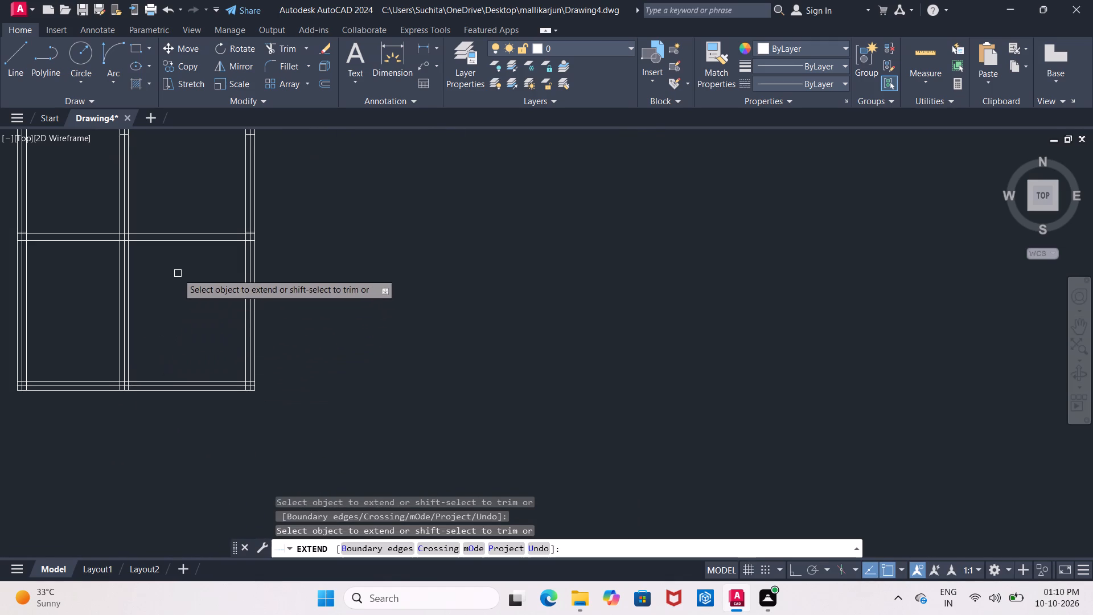
{"action": "middle_click_drag", "start_coordinate": [154, 188], "coordinate": [145, 253]}
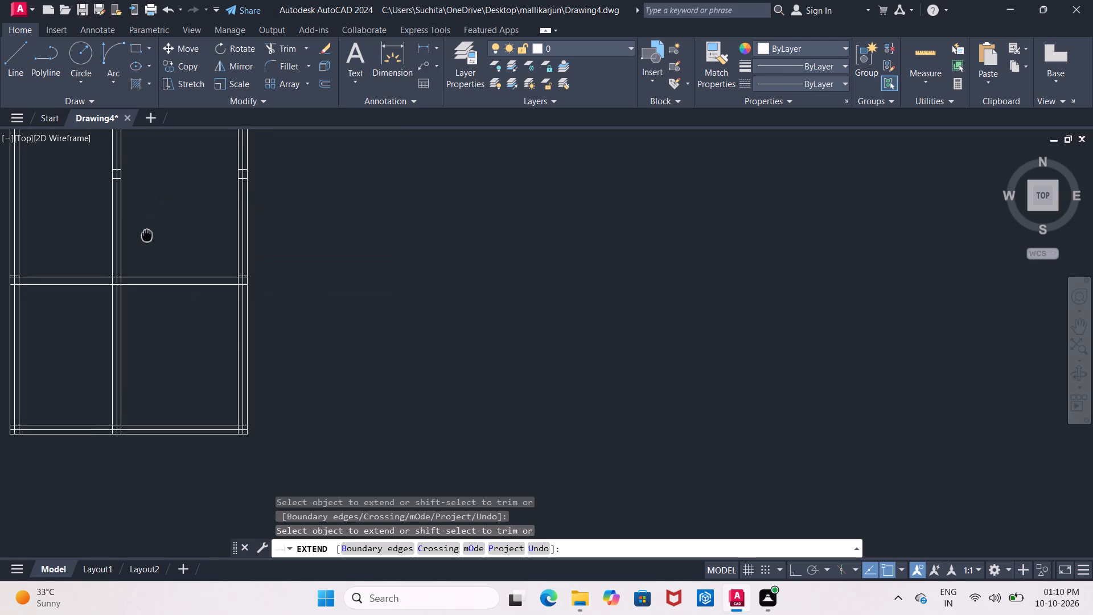
{"action": "scroll", "coordinate": [147, 253], "scroll_direction": "up", "scroll_amount": 1}
{"action": "middle_click_drag", "start_coordinate": [147, 253], "coordinate": [162, 203]}
{"action": "key", "text": "Escape"}
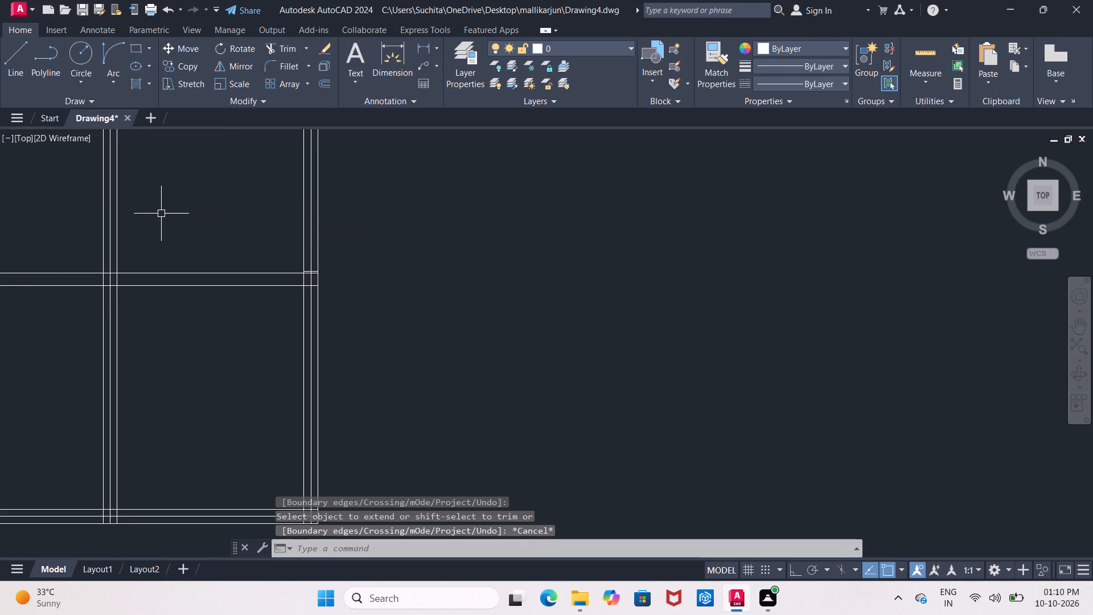
Offset the lowest cross wall's lower line 4.5" upward, inside the wall, to form its centre line.
{"action": "key", "text": "o"}
{"action": "key", "text": "Return"}
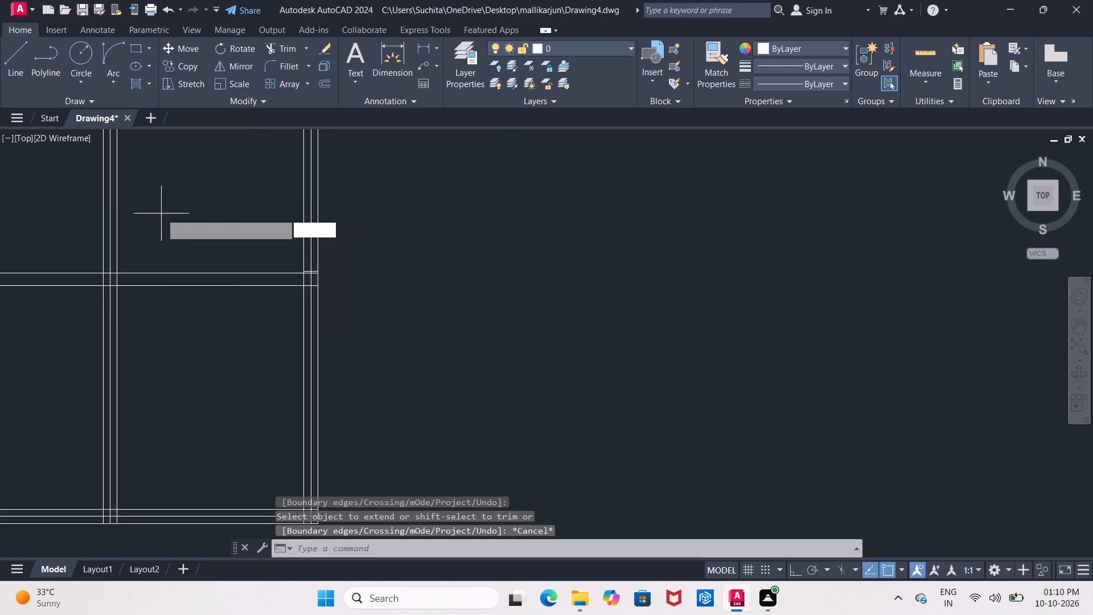
{"action": "key", "text": "4"}
{"action": "type", "text": ".5"}
{"action": "key", "text": "shift+quotedbl"}
{"action": "key", "text": "Return"}
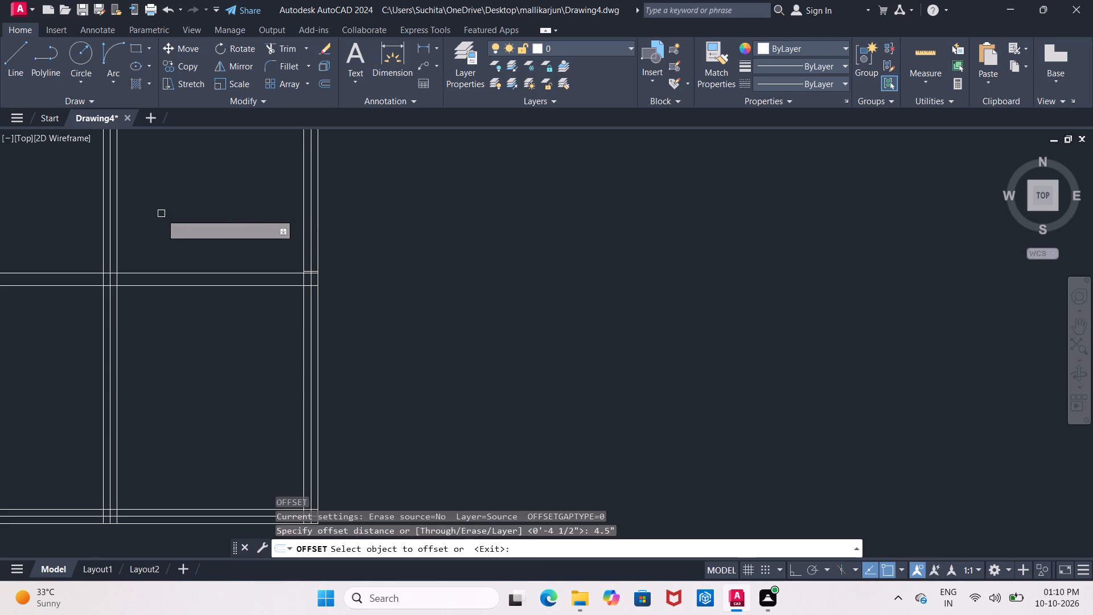
{"action": "scroll", "coordinate": [161, 214], "scroll_direction": "up", "scroll_amount": 1}
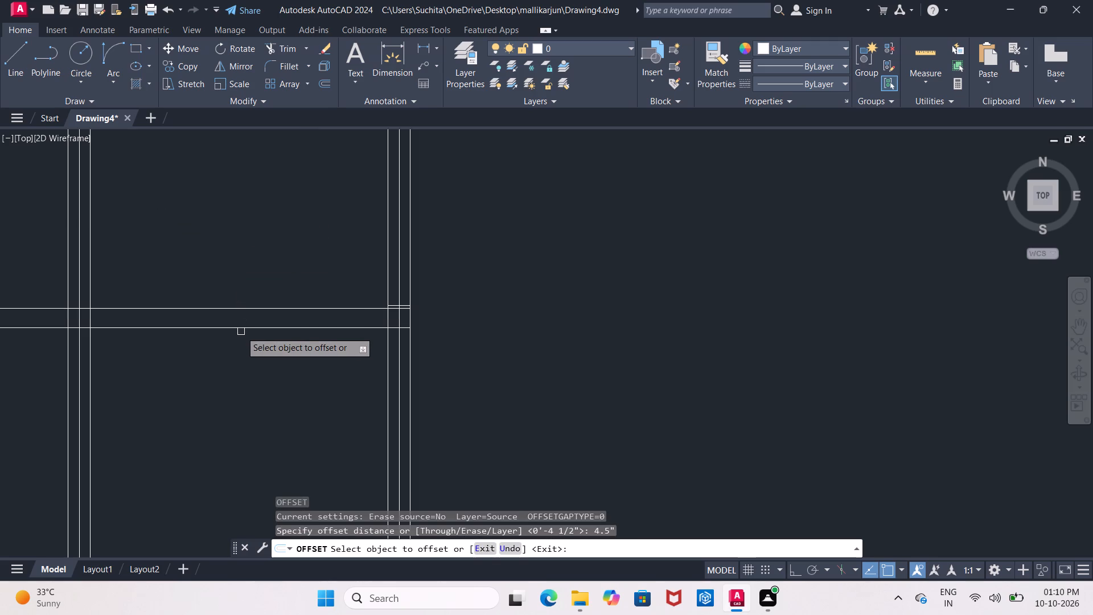
{"action": "left_click", "coordinate": [243, 330]}
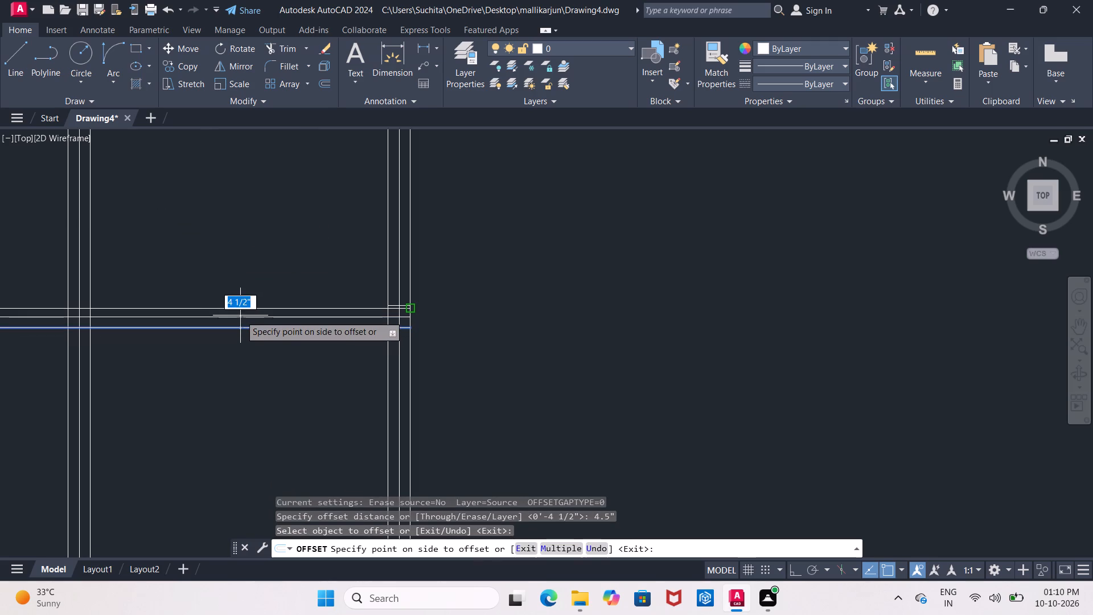
{"action": "left_click", "coordinate": [240, 315]}
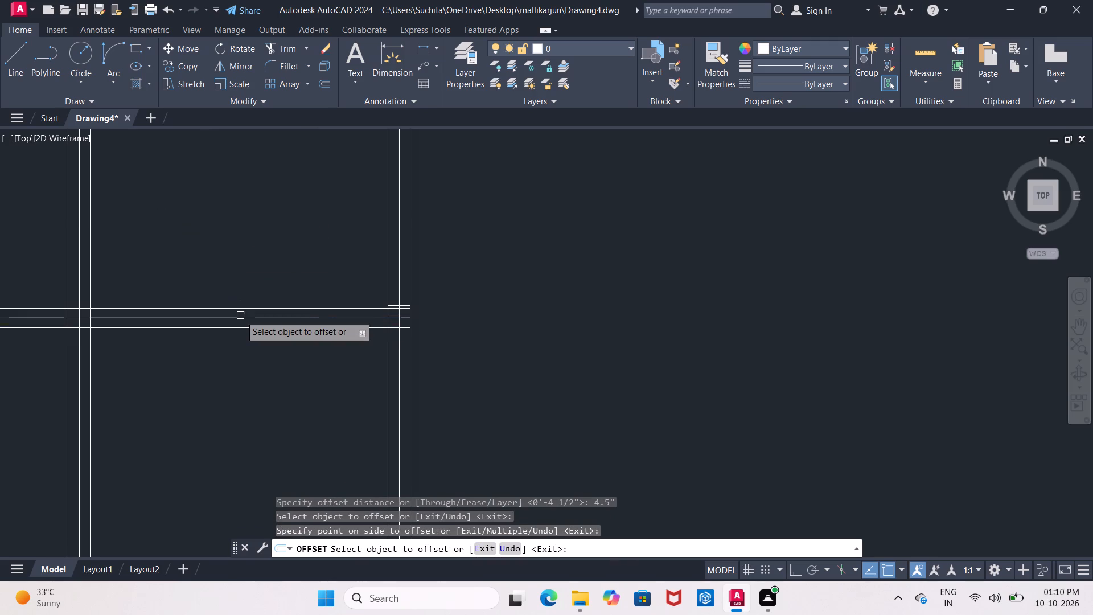
{"action": "key", "text": "Escape"}
Extend the lowest cross wall's centre line leftward to the left wall and on through its inner face and centre line.
{"action": "scroll", "coordinate": [249, 305], "scroll_direction": "up", "scroll_amount": 2}
{"action": "middle_click_drag", "start_coordinate": [249, 305], "coordinate": [240, 263]}
{"action": "scroll", "coordinate": [240, 263], "scroll_direction": "down", "scroll_amount": 1}
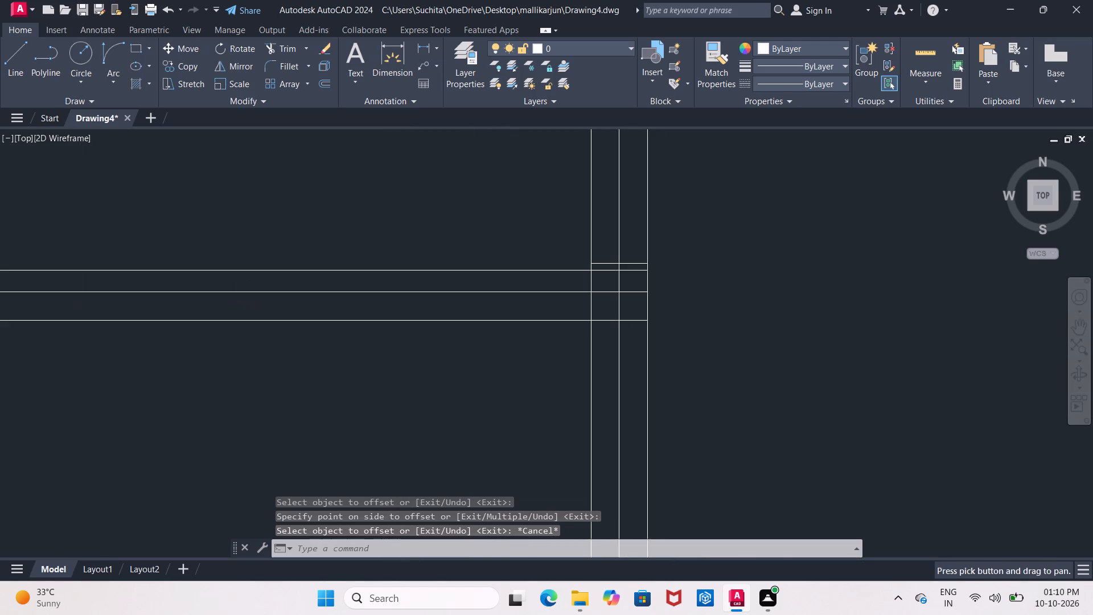
{"action": "scroll", "coordinate": [244, 261], "scroll_direction": "down", "scroll_amount": 3}
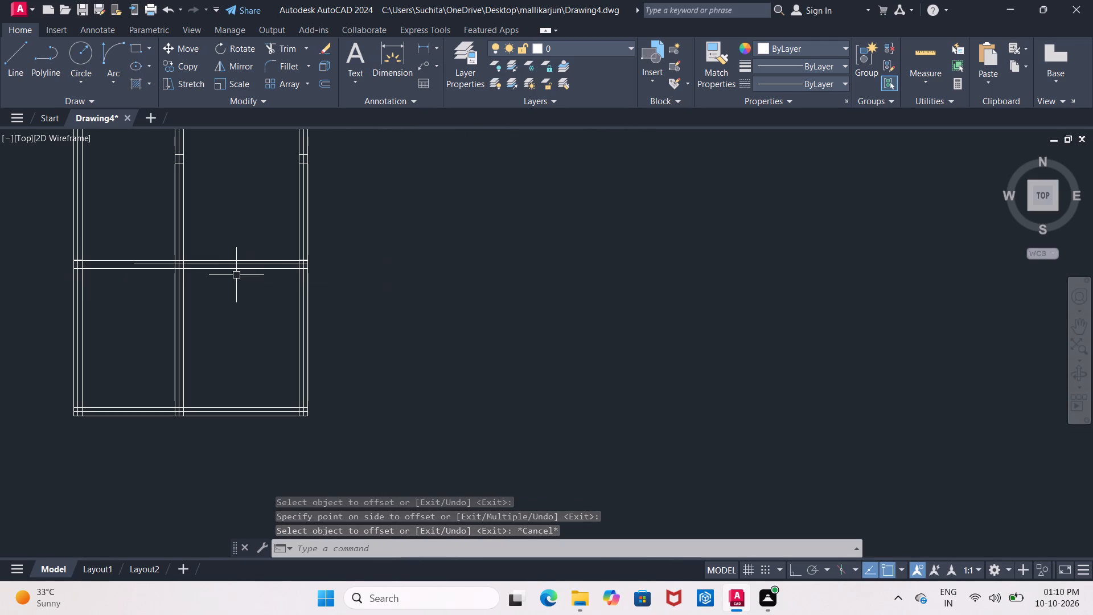
{"action": "type", "text": "EX"}
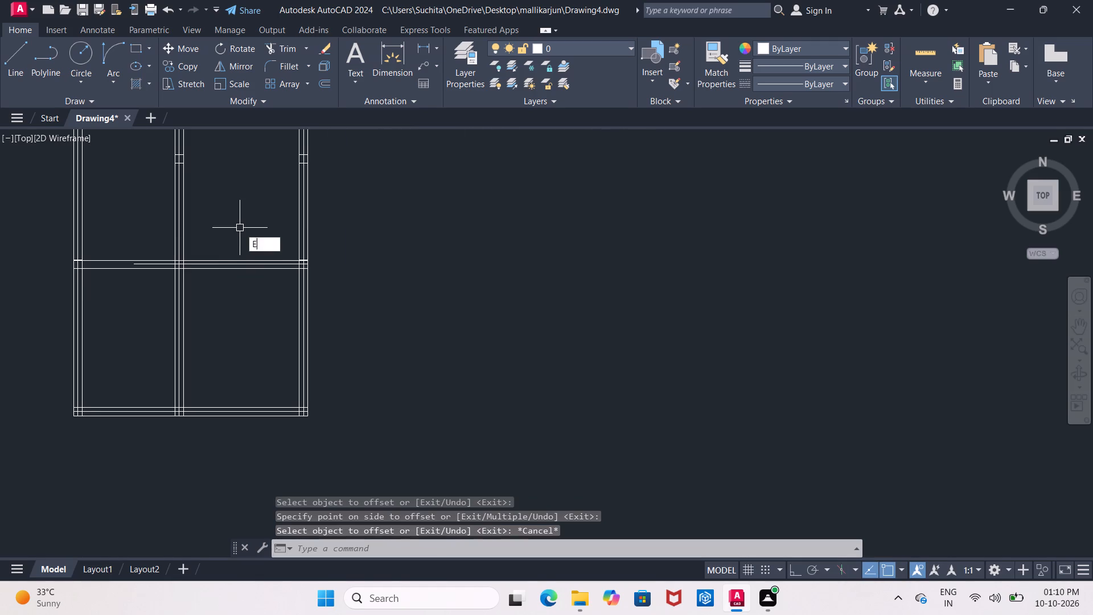
{"action": "key", "text": "Return"}
{"action": "scroll", "coordinate": [191, 248], "scroll_direction": "up", "scroll_amount": 2}
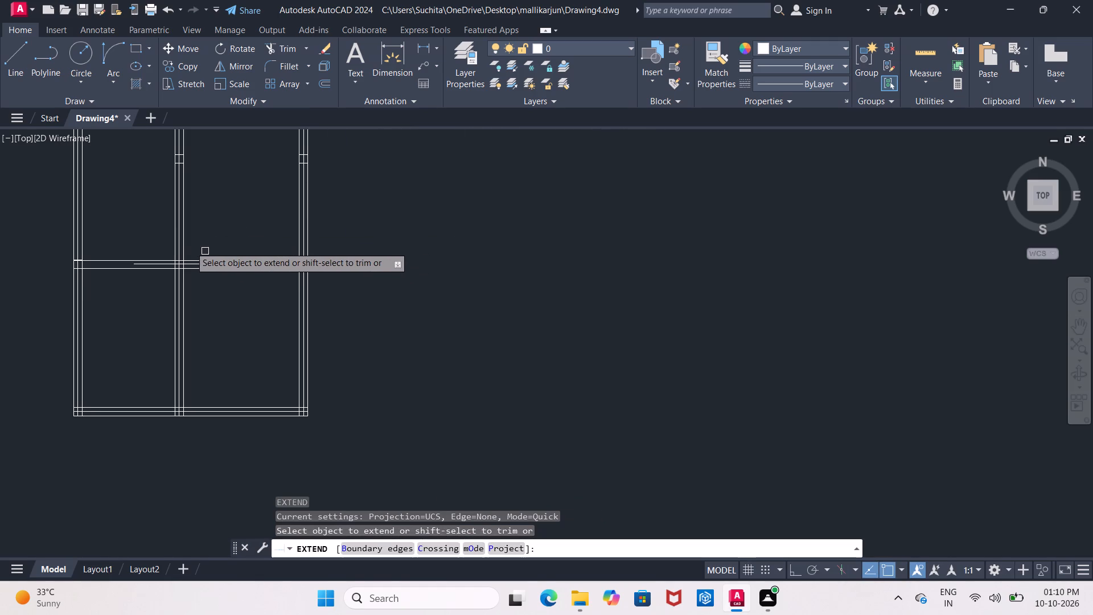
{"action": "middle_click_drag", "start_coordinate": [75, 294], "coordinate": [214, 264]}
{"action": "left_click", "coordinate": [190, 260]}
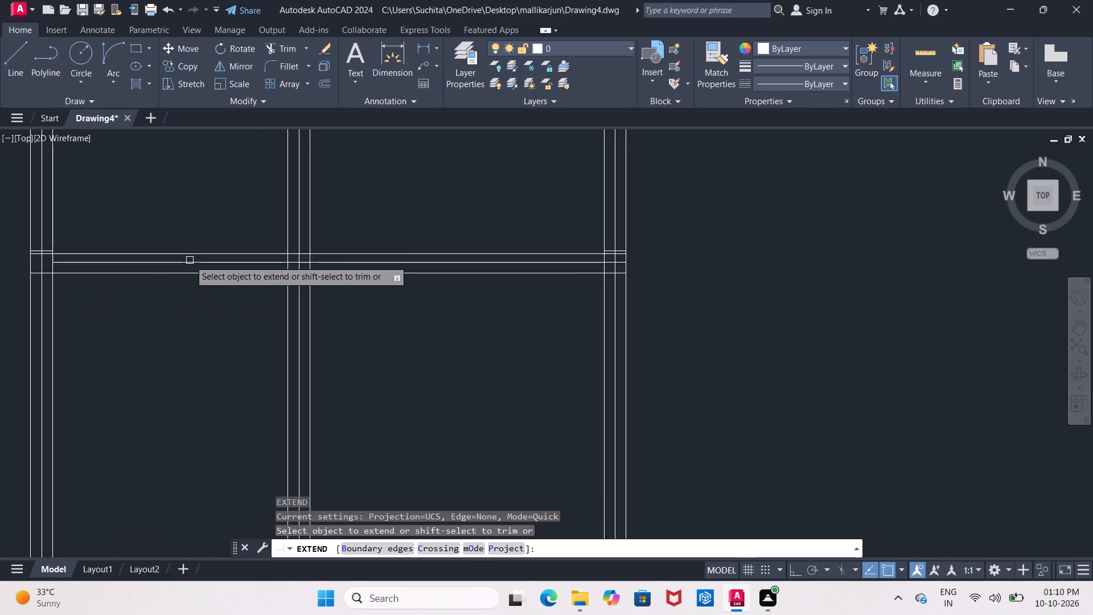
{"action": "left_click", "coordinate": [56, 260]}
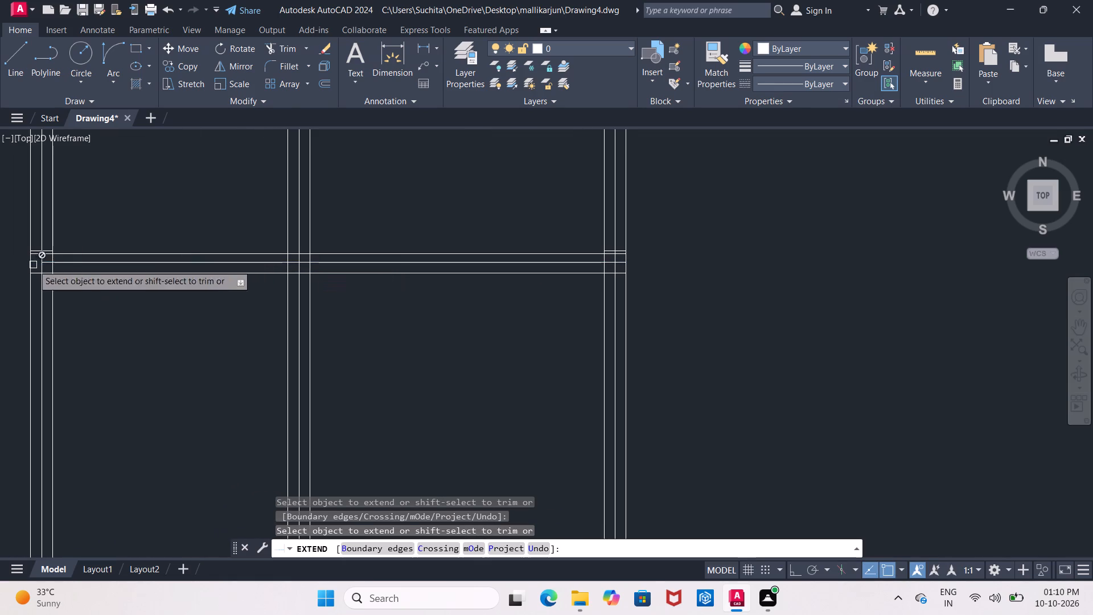
{"action": "left_click", "coordinate": [47, 264]}
Examine the upper cross walls and their junctions with the interior and right walls for lines that stop short.
{"action": "scroll", "coordinate": [76, 279], "scroll_direction": "down", "scroll_amount": 2}
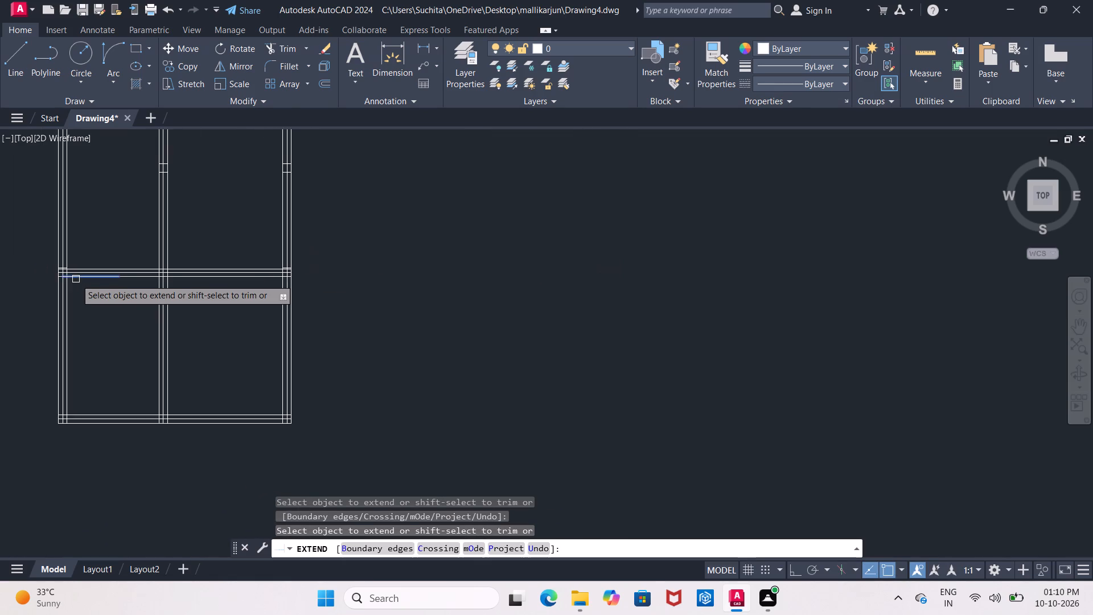
{"action": "scroll", "coordinate": [84, 290], "scroll_direction": "down", "scroll_amount": 2}
{"action": "scroll", "coordinate": [97, 179], "scroll_direction": "up", "scroll_amount": 1}
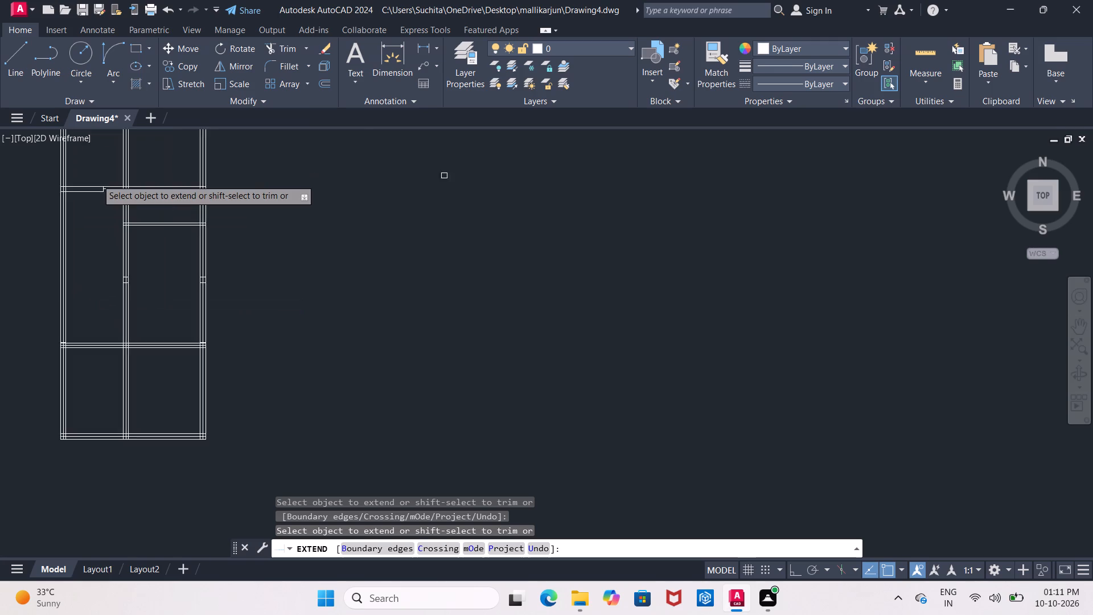
{"action": "scroll", "coordinate": [97, 179], "scroll_direction": "up", "scroll_amount": 2}
{"action": "middle_click_drag", "start_coordinate": [111, 170], "coordinate": [74, 167]}
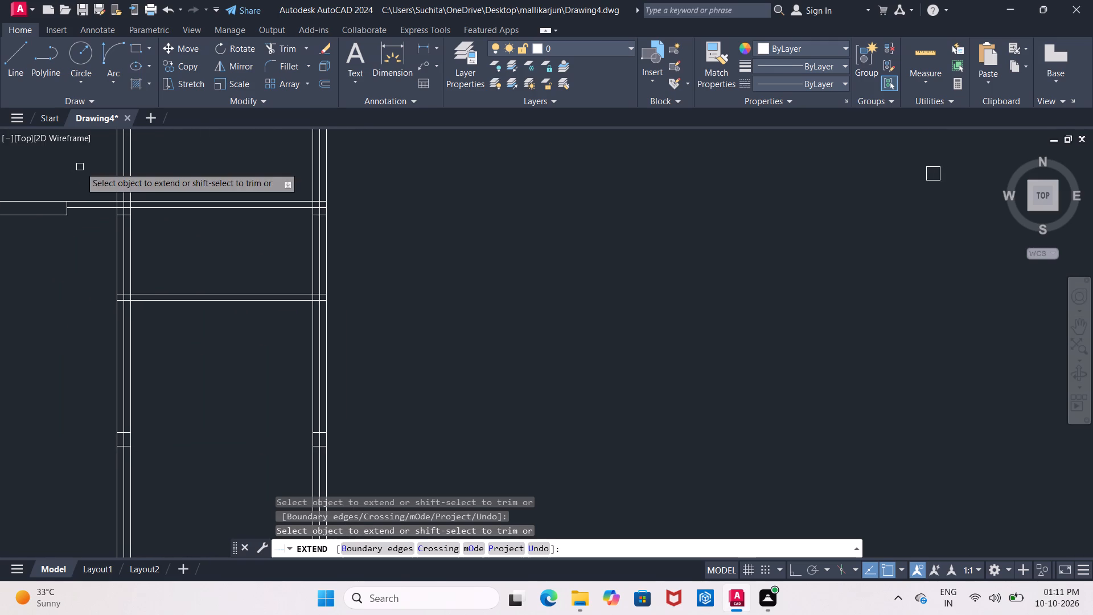
{"action": "scroll", "coordinate": [177, 182], "scroll_direction": "up", "scroll_amount": 1}
{"action": "middle_click_drag", "start_coordinate": [178, 183], "coordinate": [178, 171]}
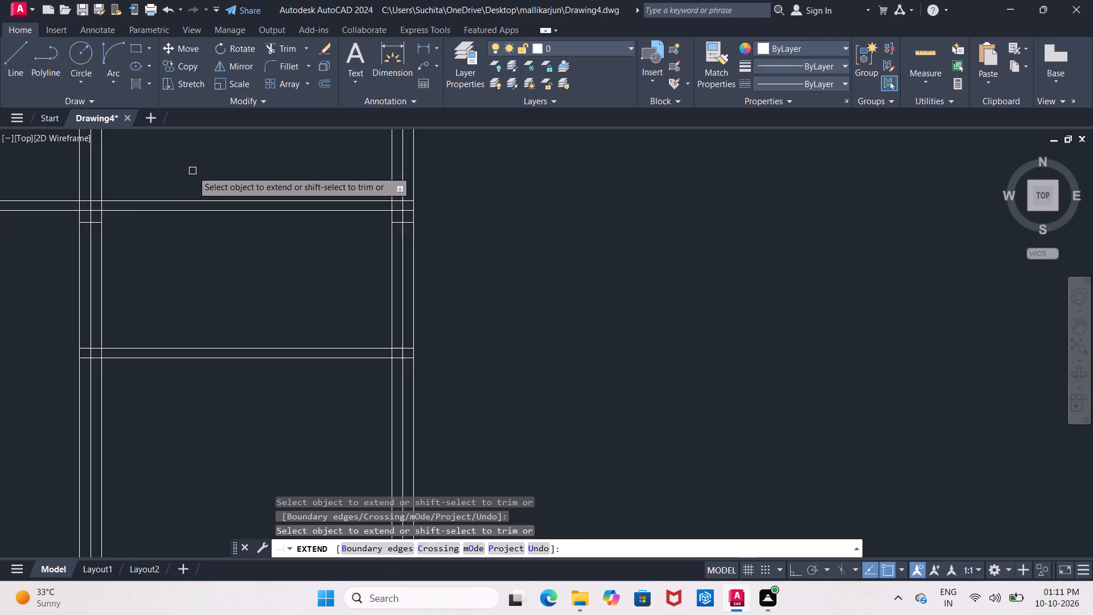
{"action": "scroll", "coordinate": [193, 171], "scroll_direction": "down", "scroll_amount": 2}
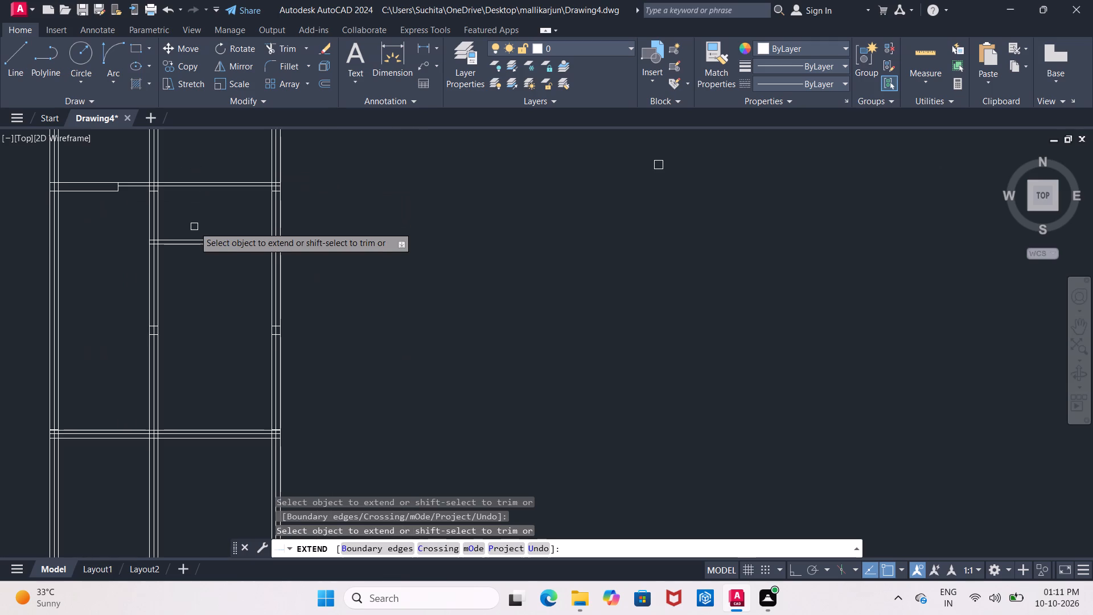
{"action": "key", "text": "Escape"}
Extend the upper cross wall's centre line leftward through the left wall to its outer line.
{"action": "type", "text": "EX"}
{"action": "key", "text": "Return"}
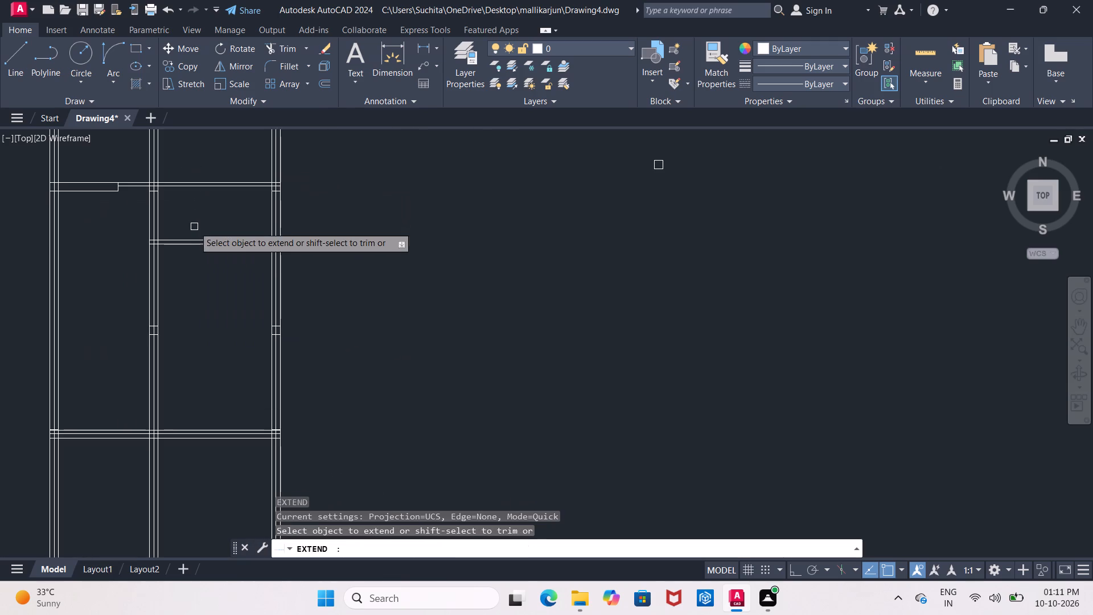
{"action": "scroll", "coordinate": [170, 161], "scroll_direction": "up", "scroll_amount": 2}
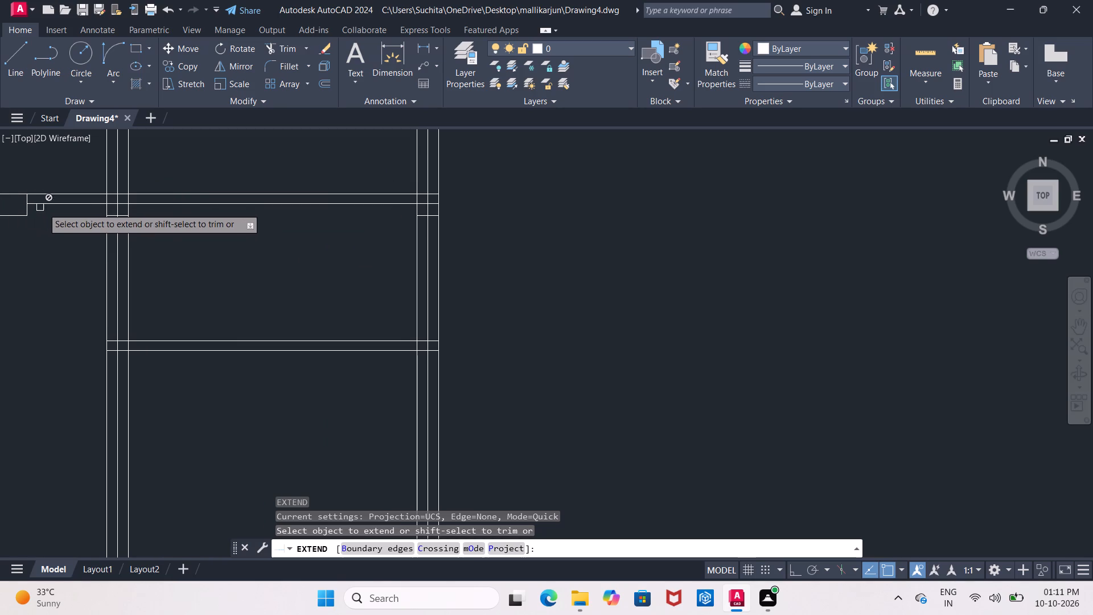
{"action": "scroll", "coordinate": [72, 207], "scroll_direction": "down", "scroll_amount": 2}
{"action": "middle_click_drag", "start_coordinate": [80, 207], "coordinate": [174, 200]}
{"action": "scroll", "coordinate": [116, 200], "scroll_direction": "up", "scroll_amount": 2}
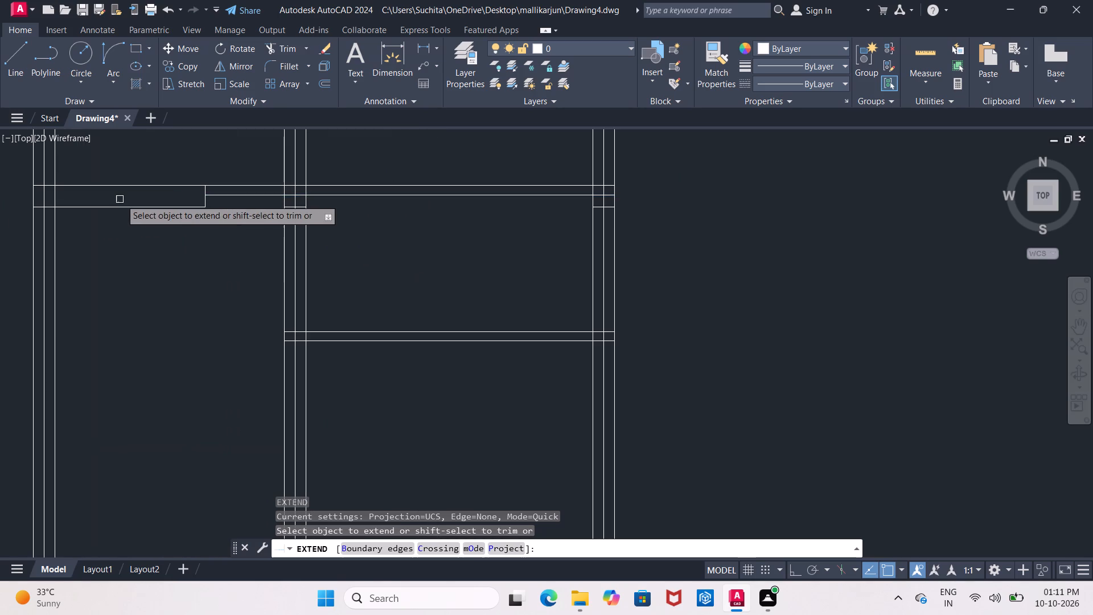
{"action": "left_click", "coordinate": [212, 195]}
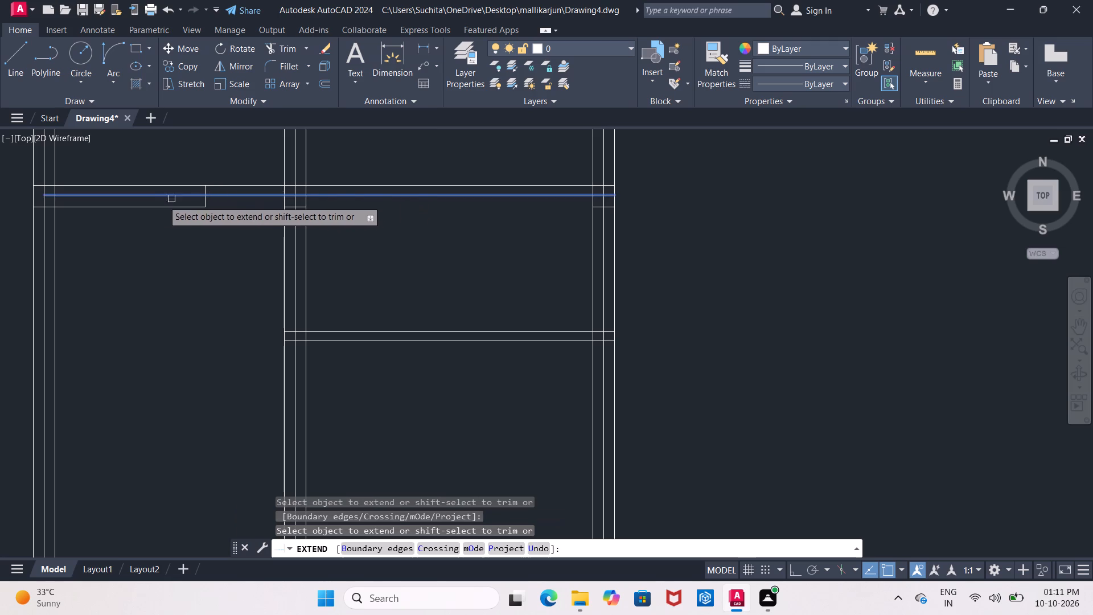
{"action": "left_click", "coordinate": [128, 194]}
{"action": "left_click", "coordinate": [98, 196]}
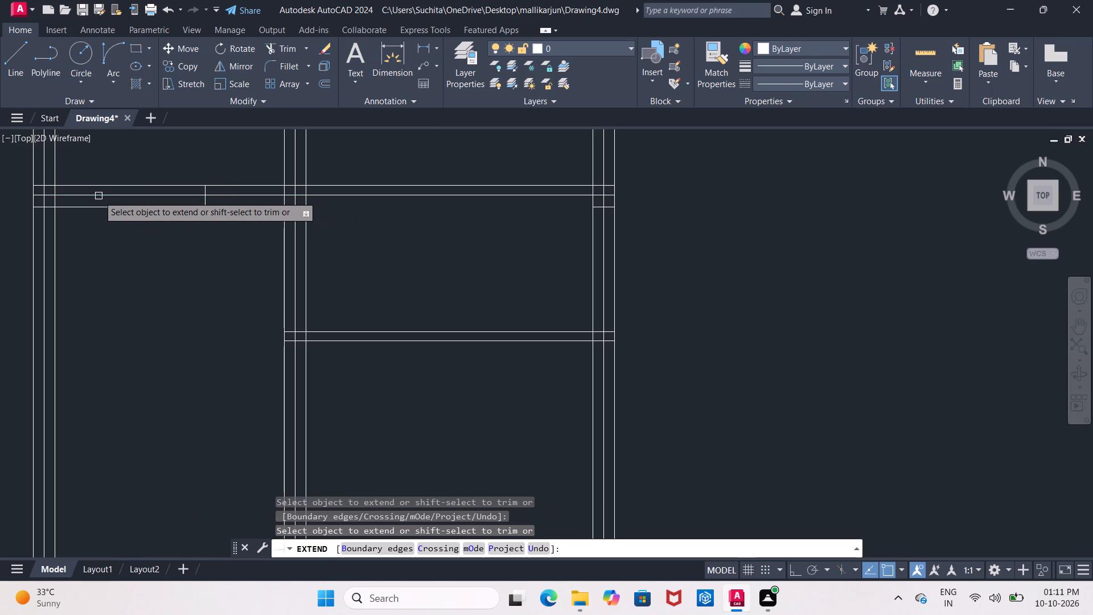
{"action": "scroll", "coordinate": [120, 263], "scroll_direction": "down", "scroll_amount": 3}
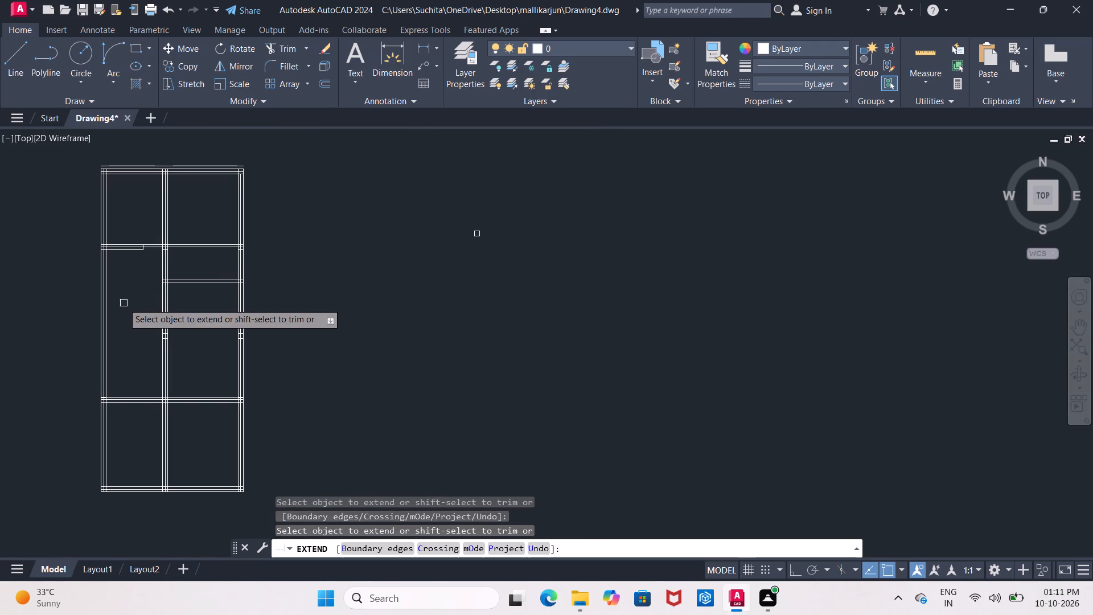
{"action": "key", "text": "Escape"}
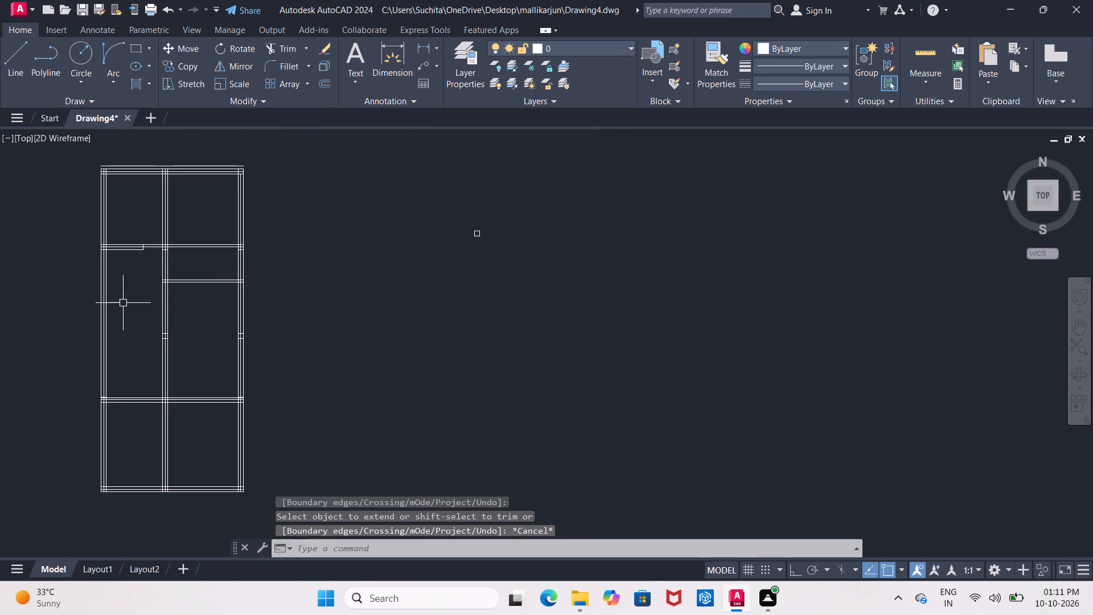
Delete the extra horizontal line lying just above the top wall.
{"action": "scroll", "coordinate": [162, 175], "scroll_direction": "up", "scroll_amount": 3}
{"action": "left_click", "coordinate": [169, 142]}
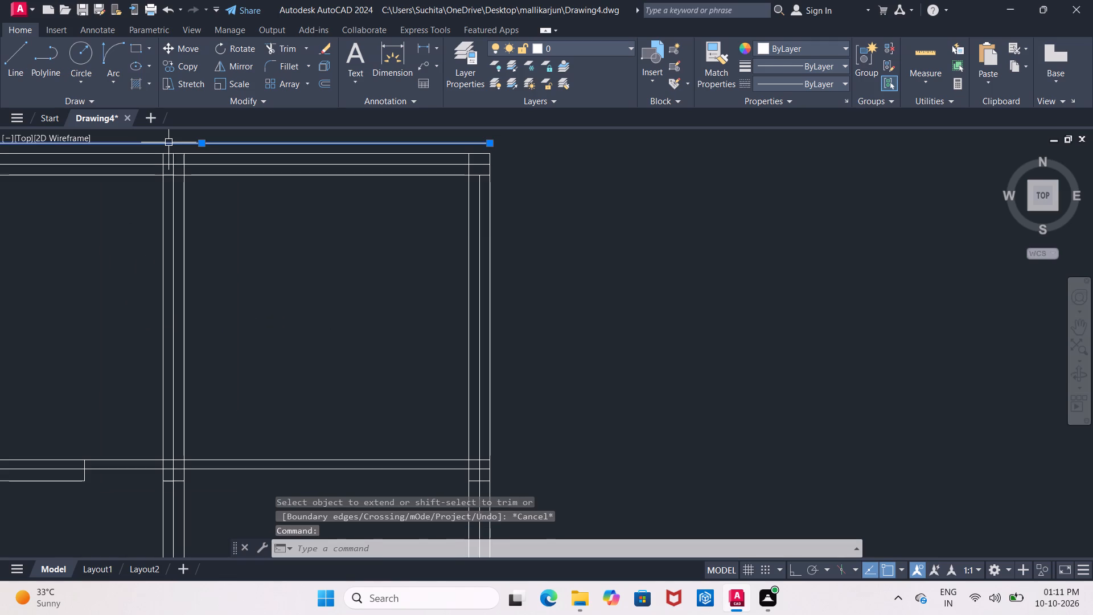
{"action": "key", "text": "Delete"}
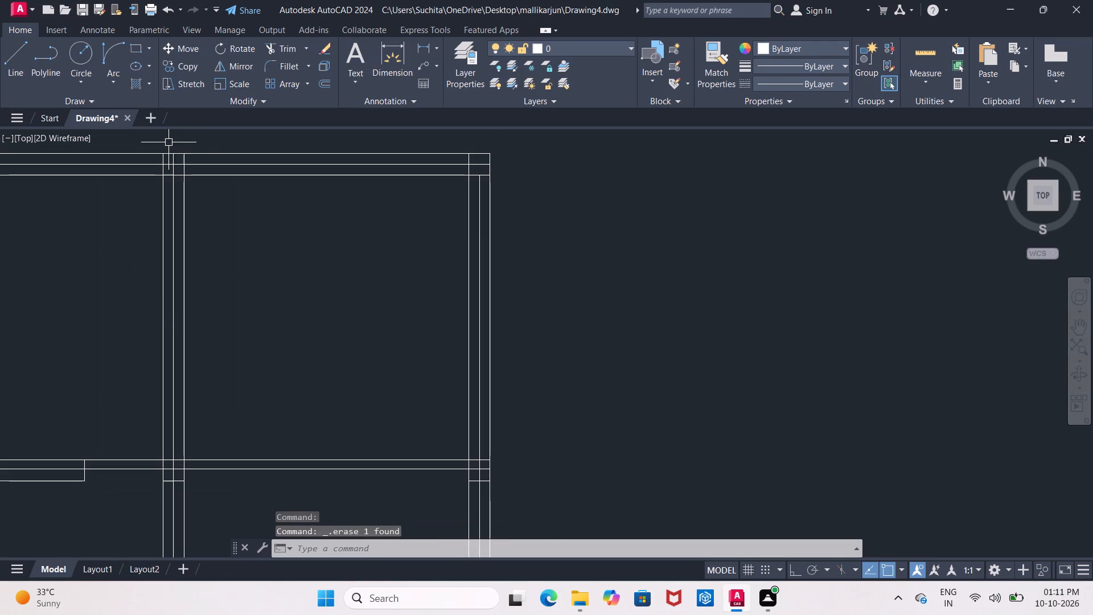
Extend the right wall's centre line up through the top wall to its outer line.
{"action": "type", "text": "EZ"}
{"action": "key", "text": "BackSpace"}
{"action": "key", "text": "z"}
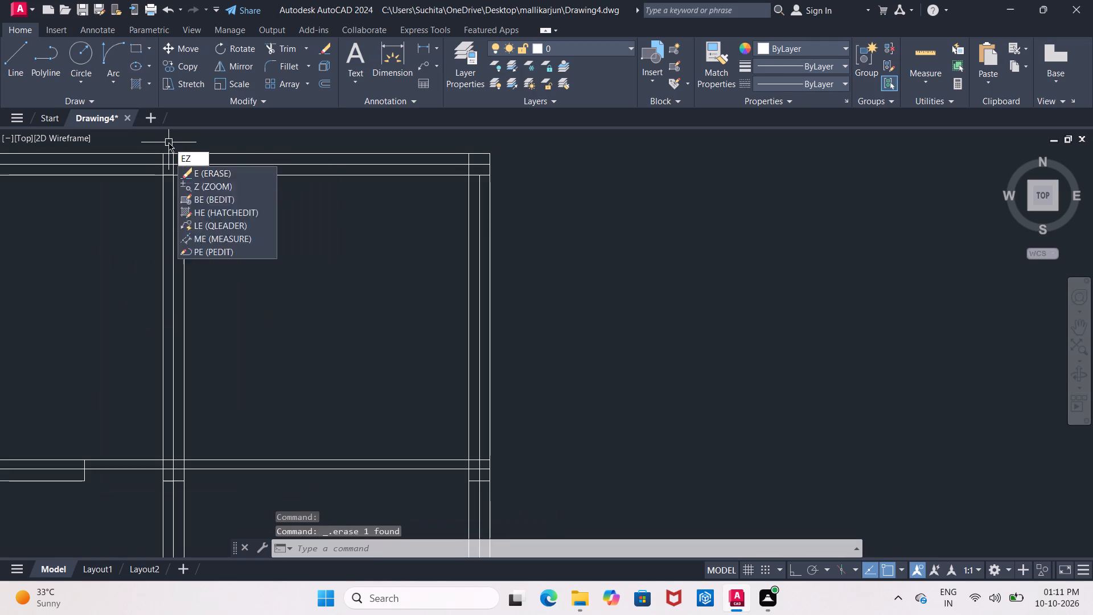
{"action": "key", "text": "Return"}
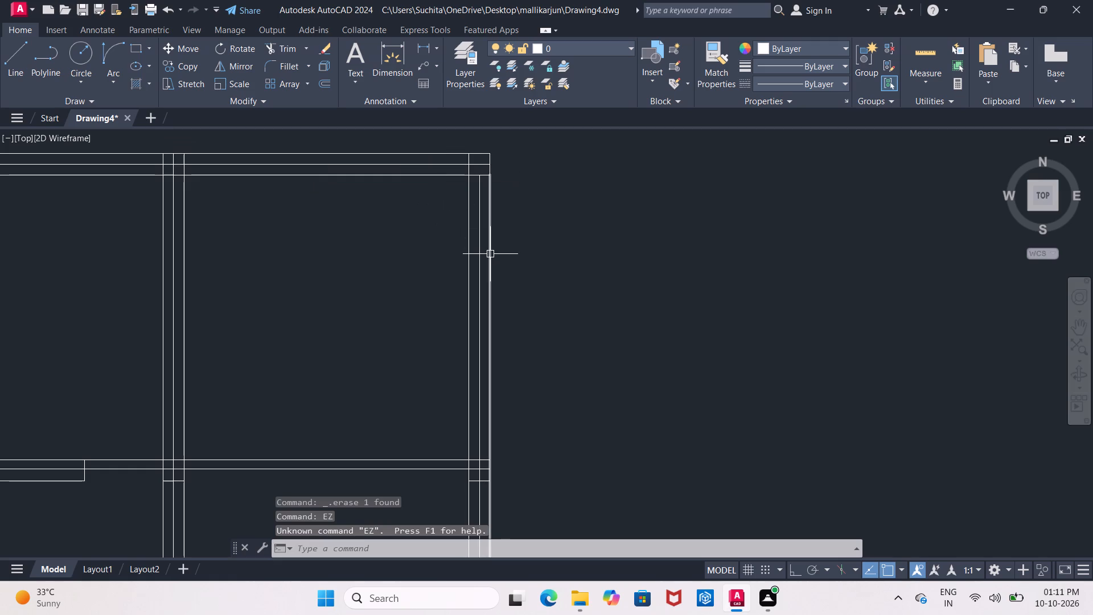
{"action": "type", "text": "EX"}
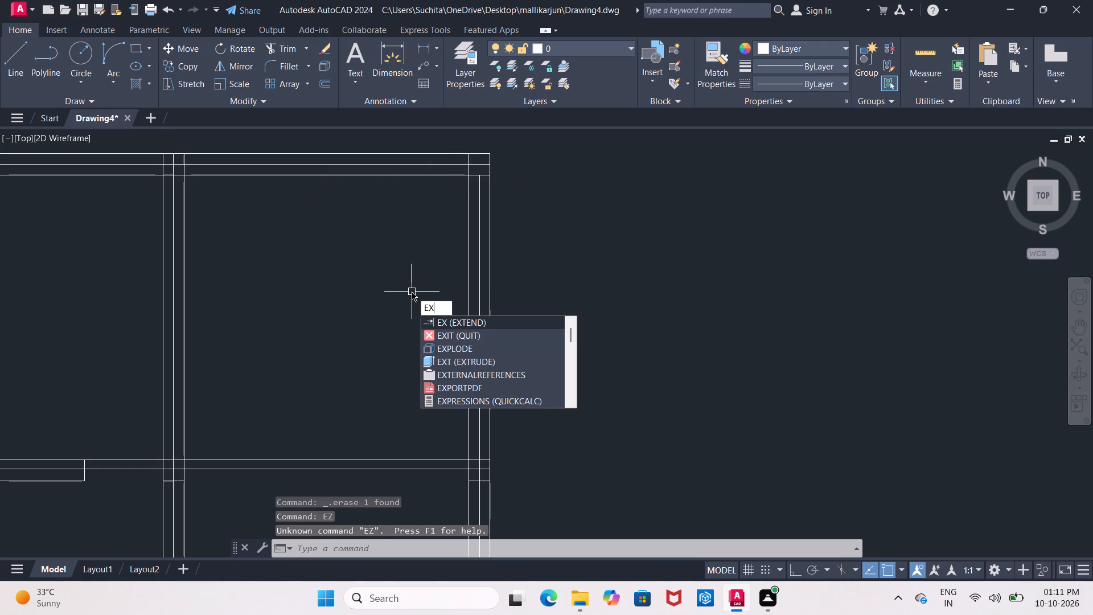
{"action": "key", "text": "Return"}
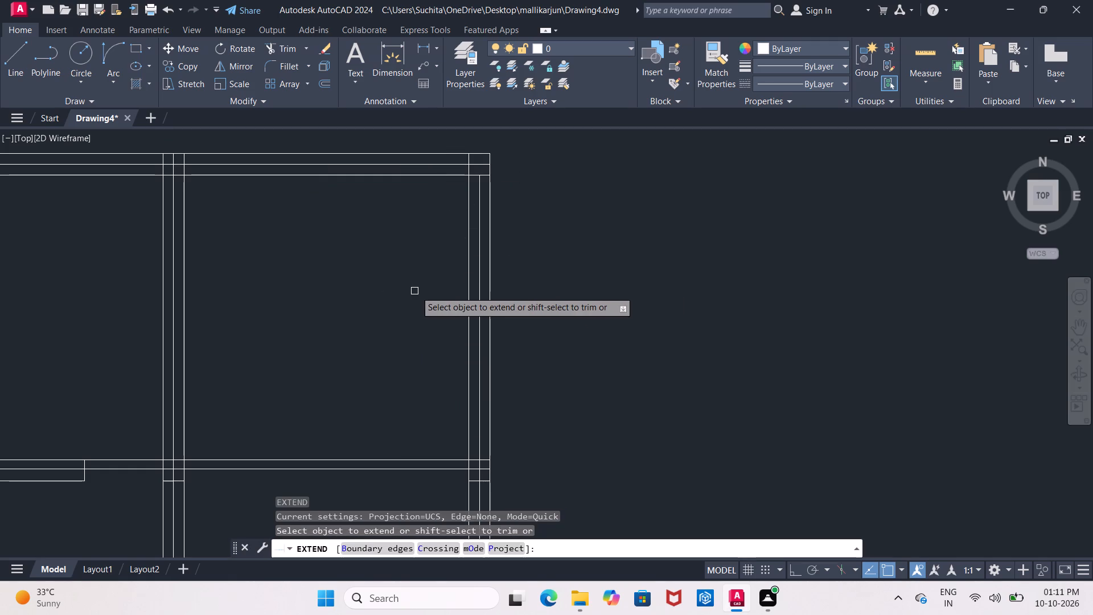
{"action": "left_click", "coordinate": [479, 180]}
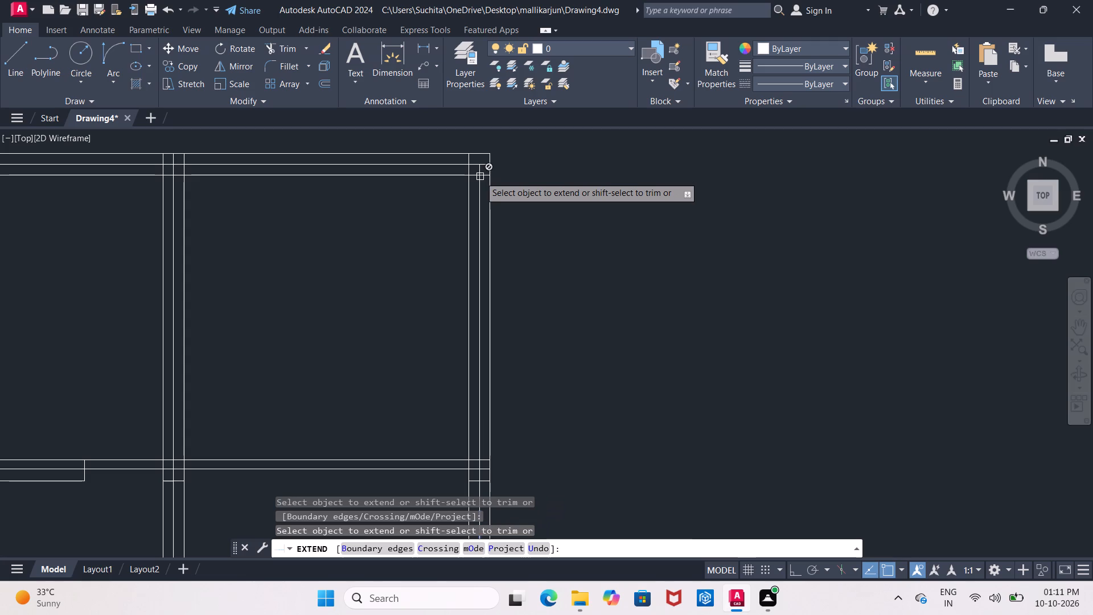
{"action": "left_click", "coordinate": [481, 167]}
{"action": "key", "text": "Escape"}
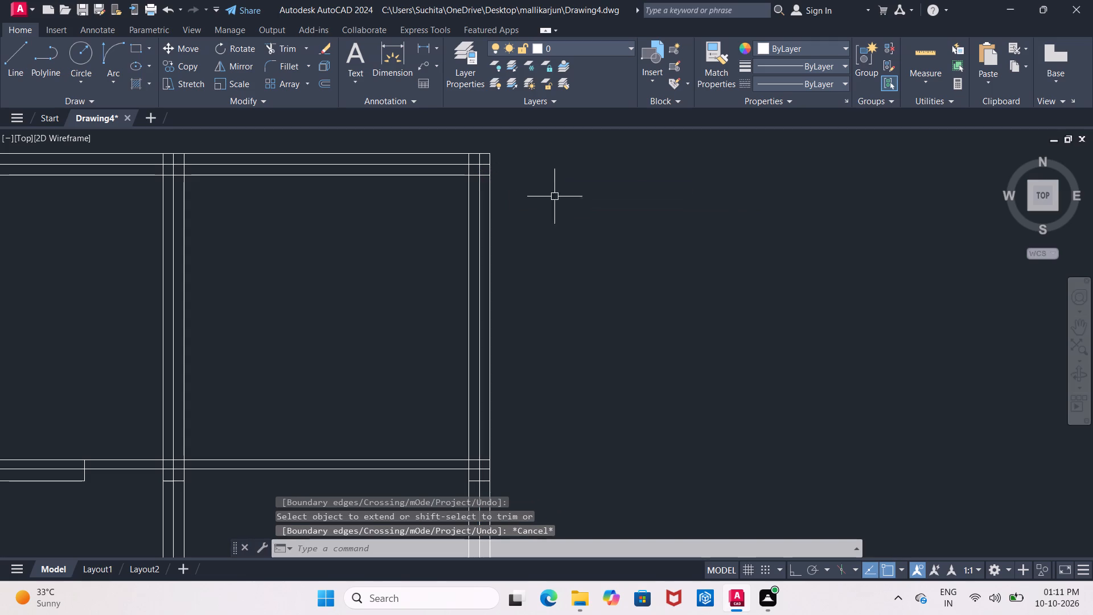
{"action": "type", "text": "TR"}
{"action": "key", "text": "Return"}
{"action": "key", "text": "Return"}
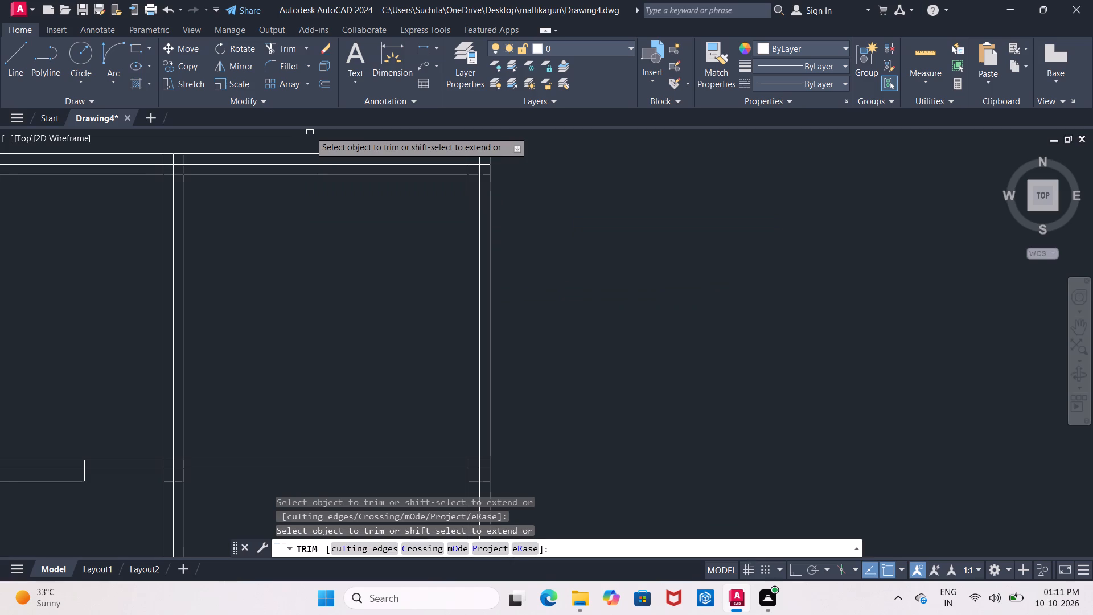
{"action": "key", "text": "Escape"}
Delete the top wall's outer and inner face lines, keeping its centre line and the columns.
{"action": "left_click", "coordinate": [308, 151]}
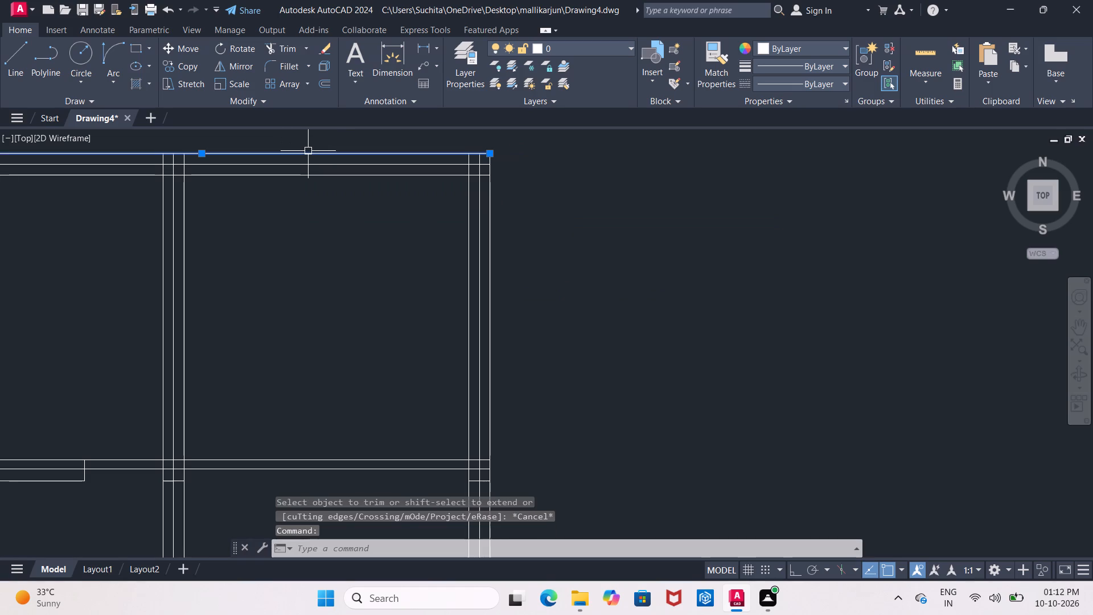
{"action": "key", "text": "Delete"}
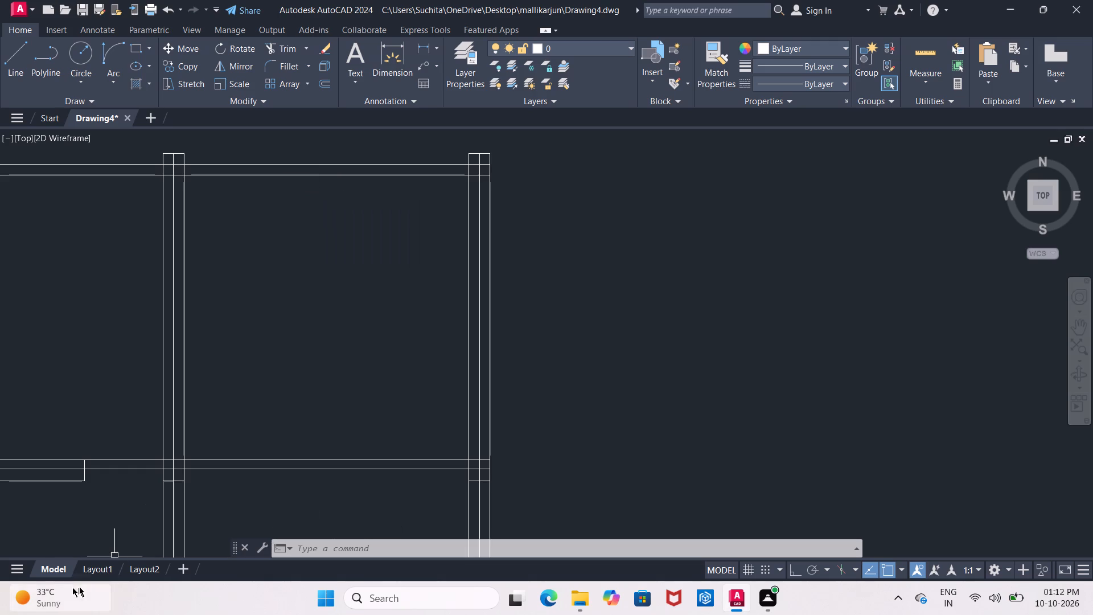
{"action": "left_click", "coordinate": [284, 175]}
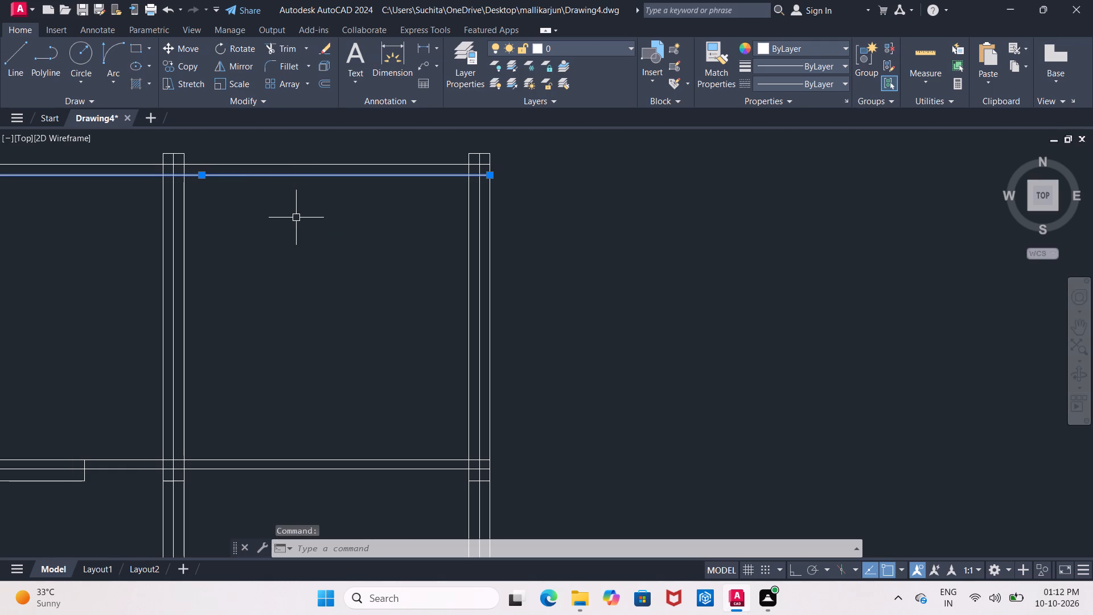
{"action": "key", "text": "Delete"}
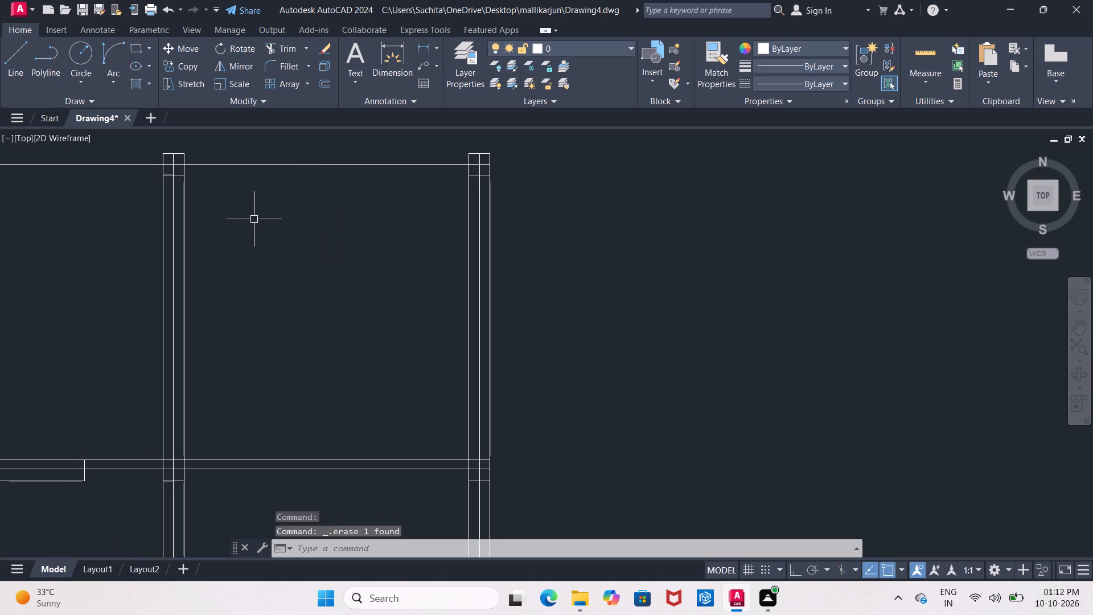
Delete the interior vertical wall's face lines running from the top wall down past the upper cross wall, keeping the centre line.
{"action": "left_click", "coordinate": [184, 230]}
{"action": "left_click", "coordinate": [165, 248]}
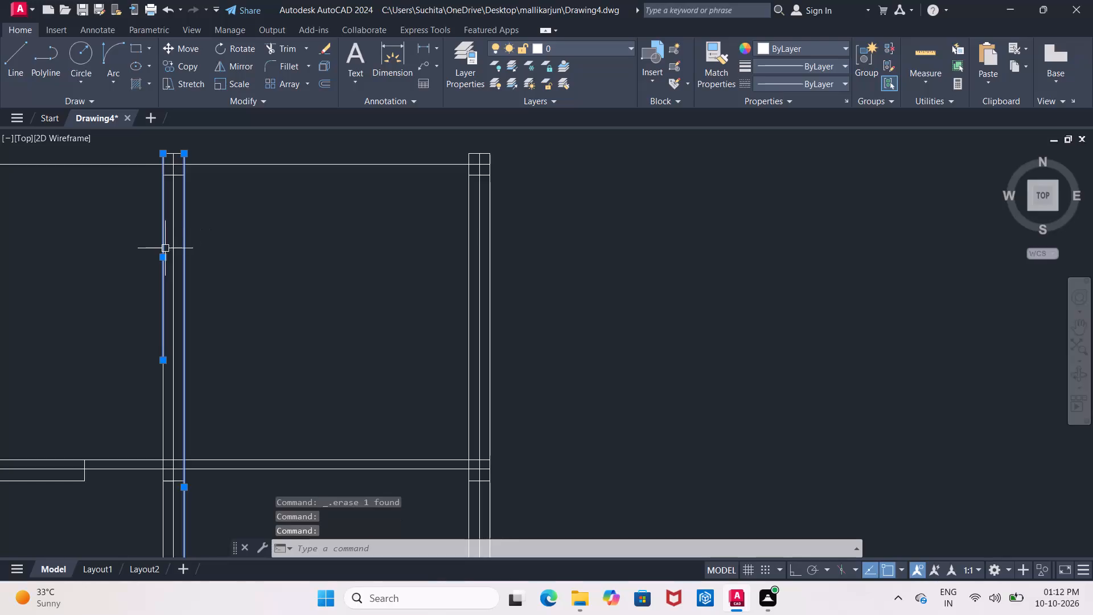
{"action": "key", "text": "Delete"}
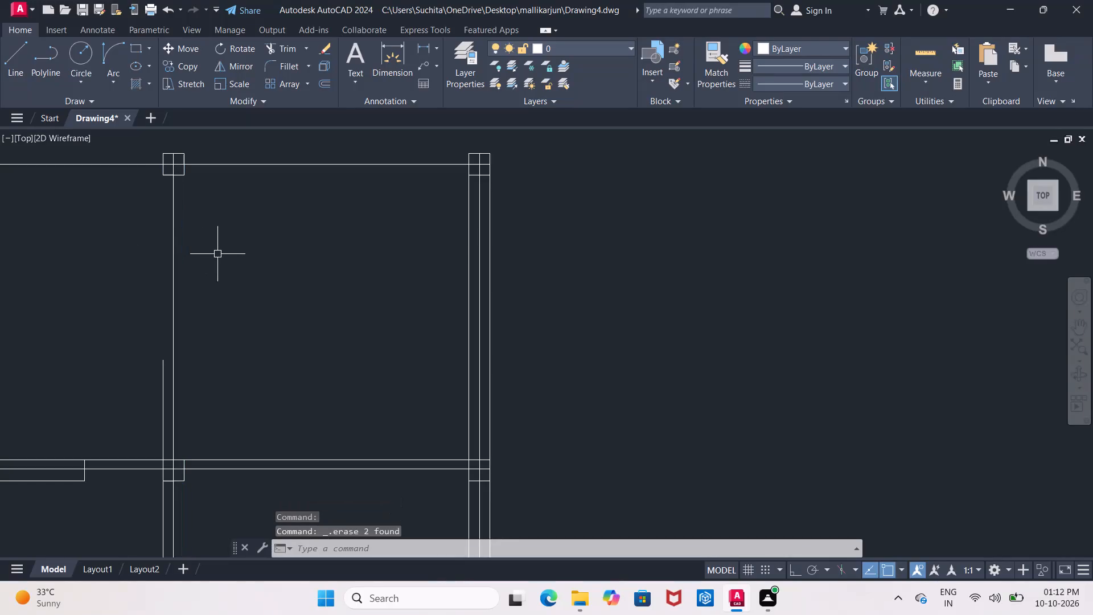
{"action": "middle_click_drag", "start_coordinate": [217, 261], "coordinate": [313, 69]}
{"action": "left_click", "coordinate": [261, 198]}
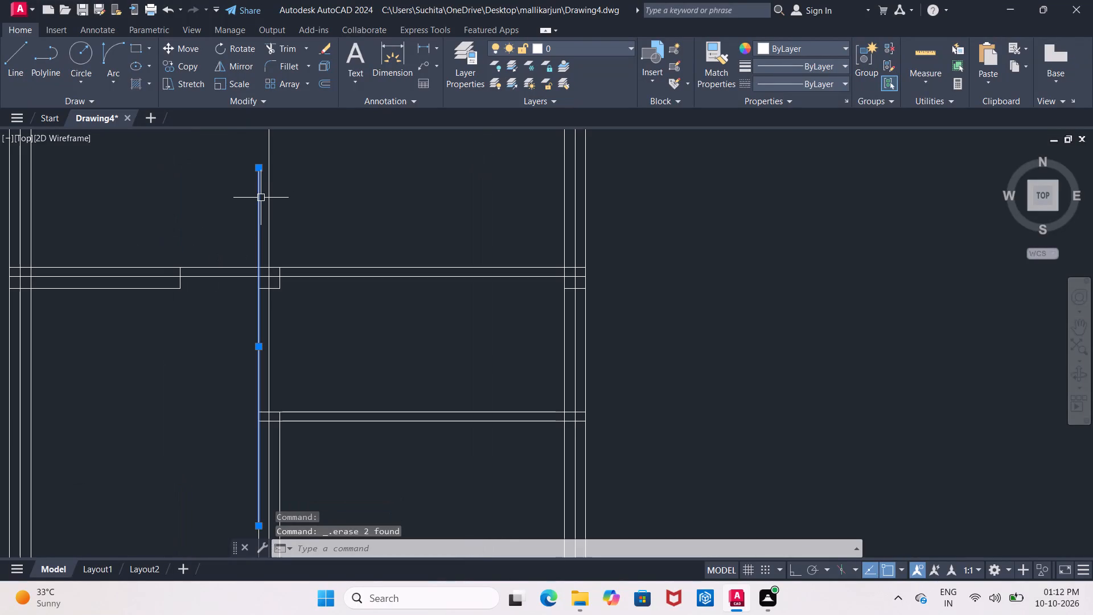
{"action": "key", "text": "Delete"}
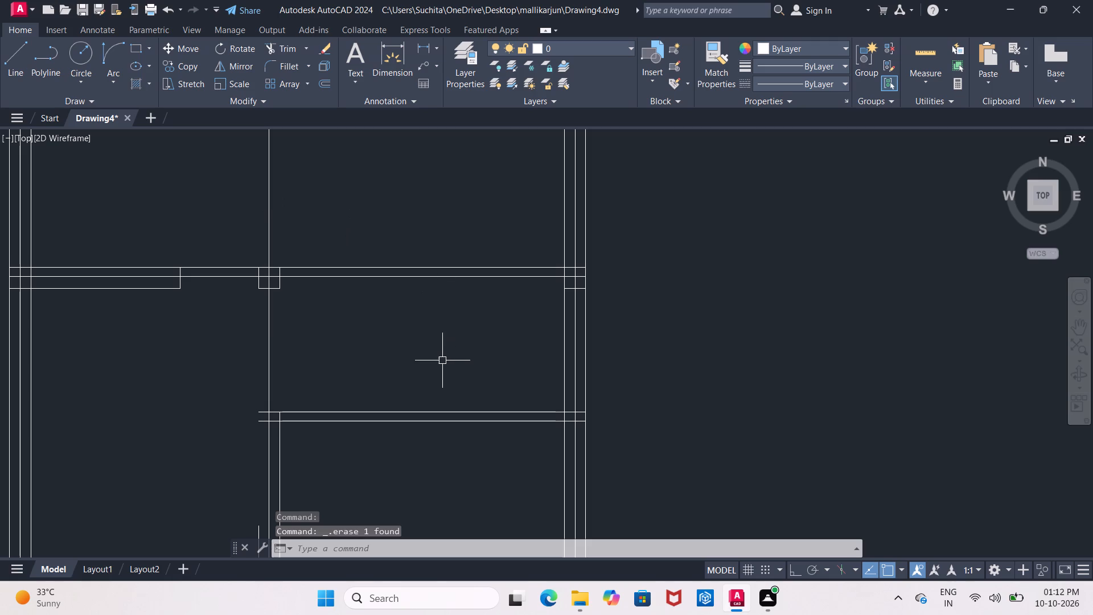
Delete the upper cross wall's upper face lines on both sides of the interior column.
{"action": "left_click", "coordinate": [398, 268]}
{"action": "key", "text": "Delete"}
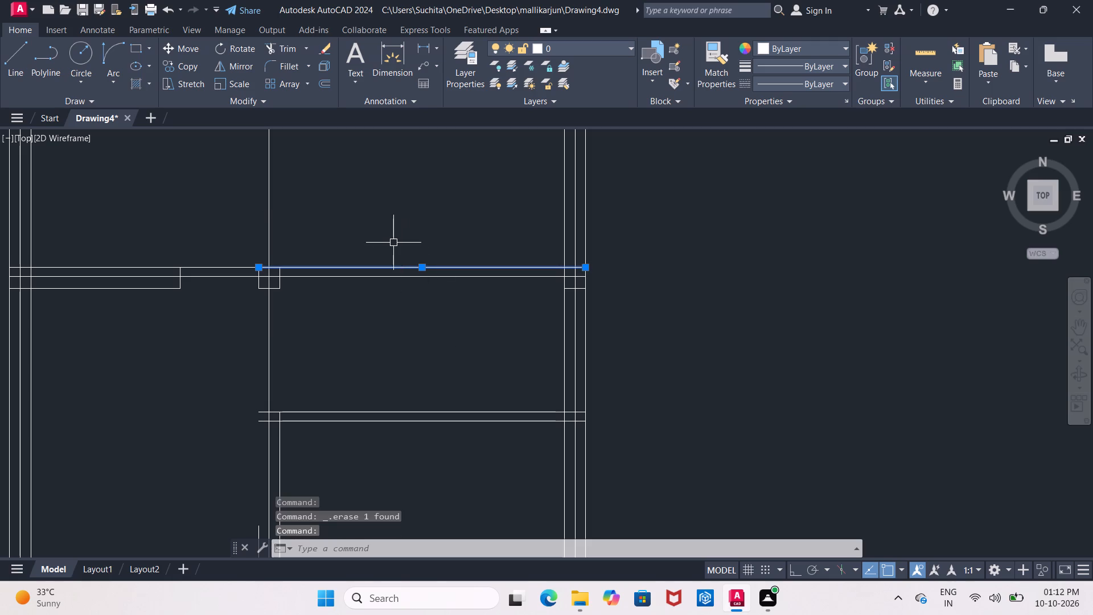
{"action": "left_click", "coordinate": [240, 266]}
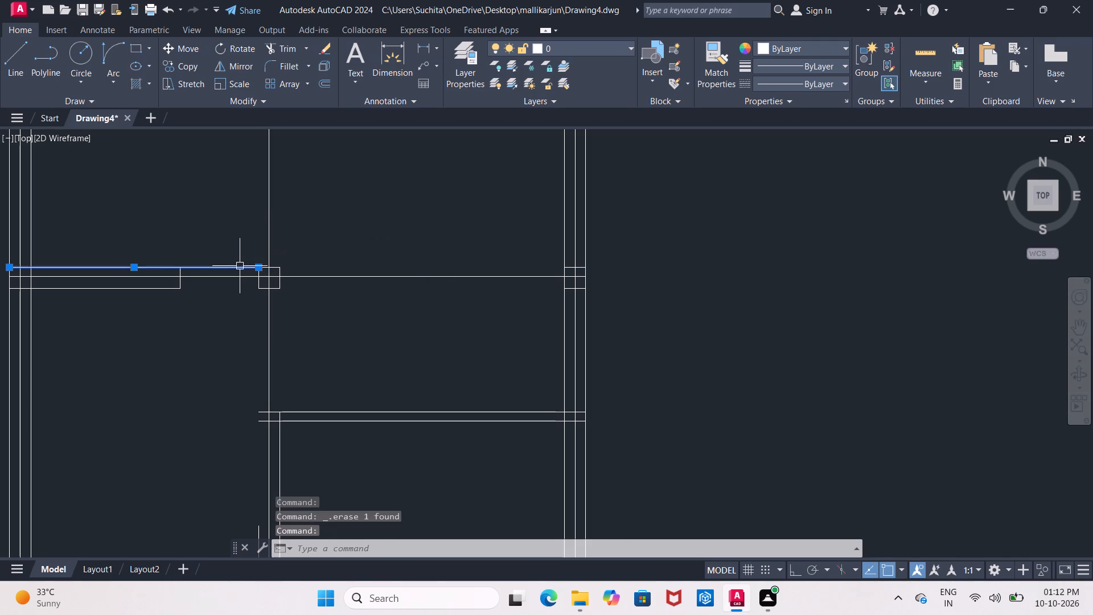
{"action": "key", "text": "Delete"}
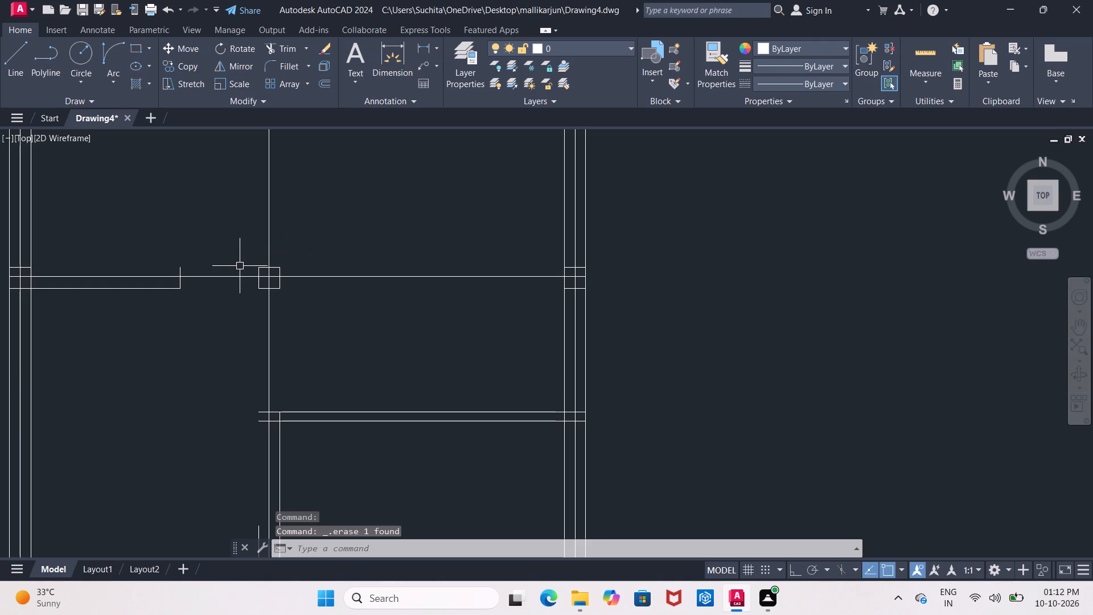
Delete the interior vertical wall's two face line segments between the short cross wall and the column below it.
{"action": "middle_click_drag", "start_coordinate": [254, 357], "coordinate": [191, 265]}
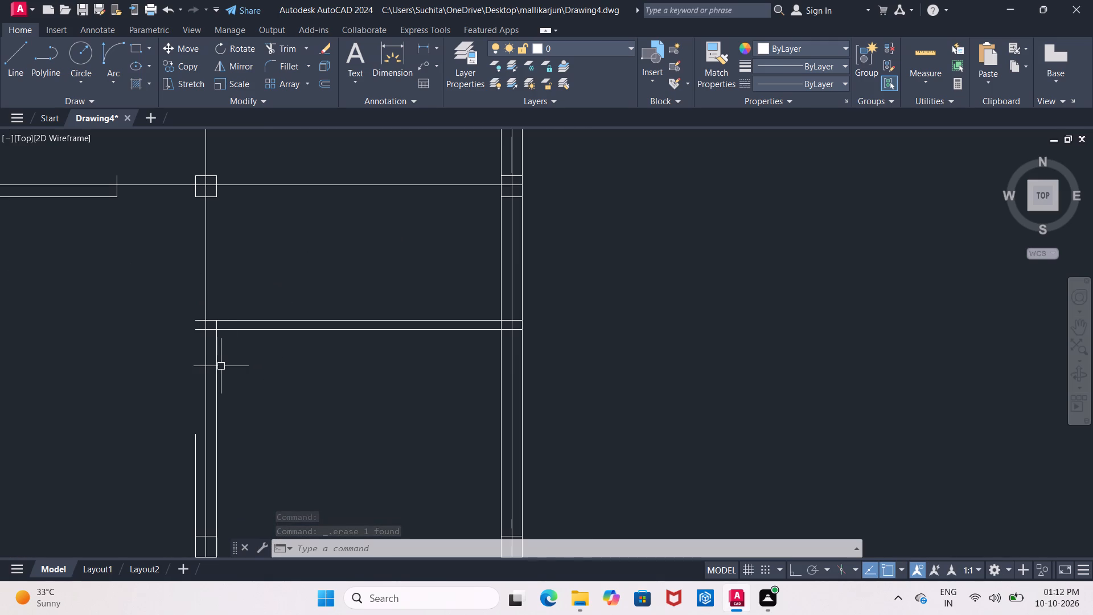
{"action": "left_click", "coordinate": [218, 370]}
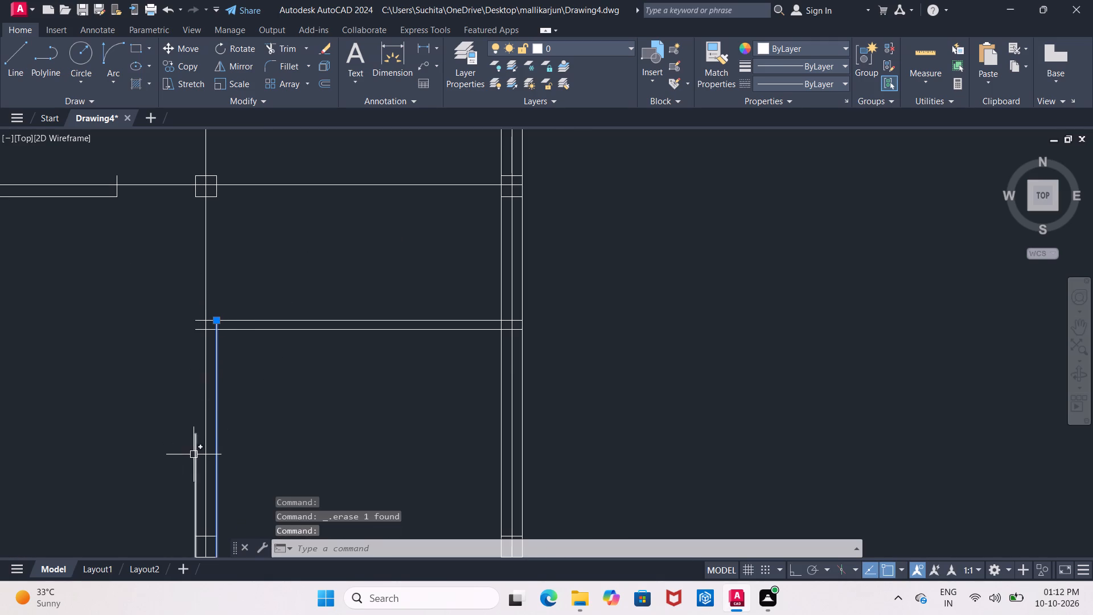
{"action": "left_click", "coordinate": [195, 456]}
{"action": "key", "text": "Delete"}
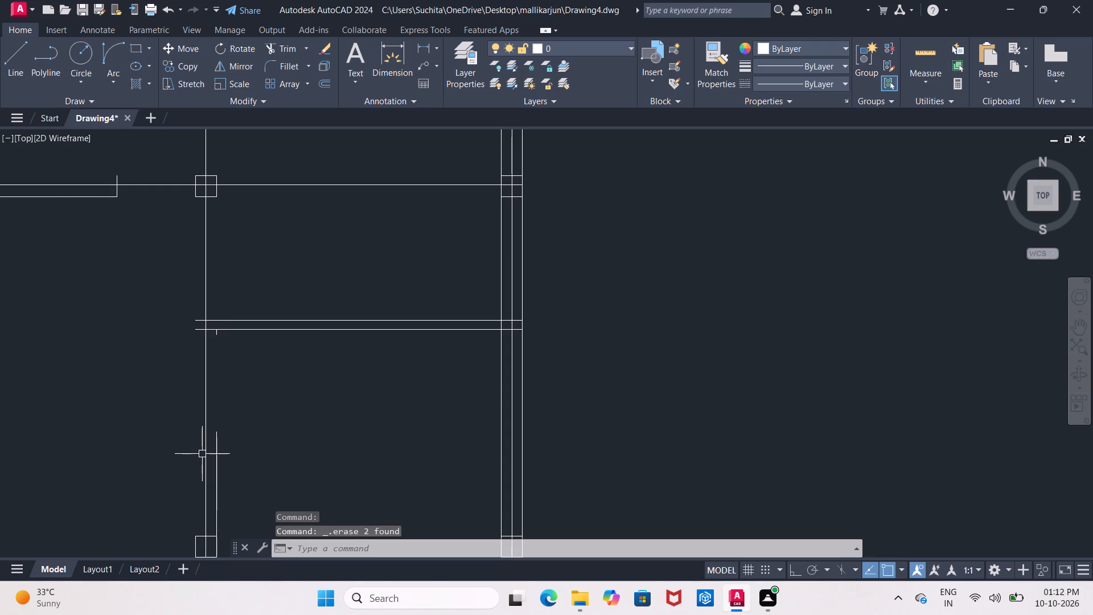
Delete both lines of the short cross wall between the interior and right walls.
{"action": "left_click", "coordinate": [276, 317]}
{"action": "left_click", "coordinate": [280, 330]}
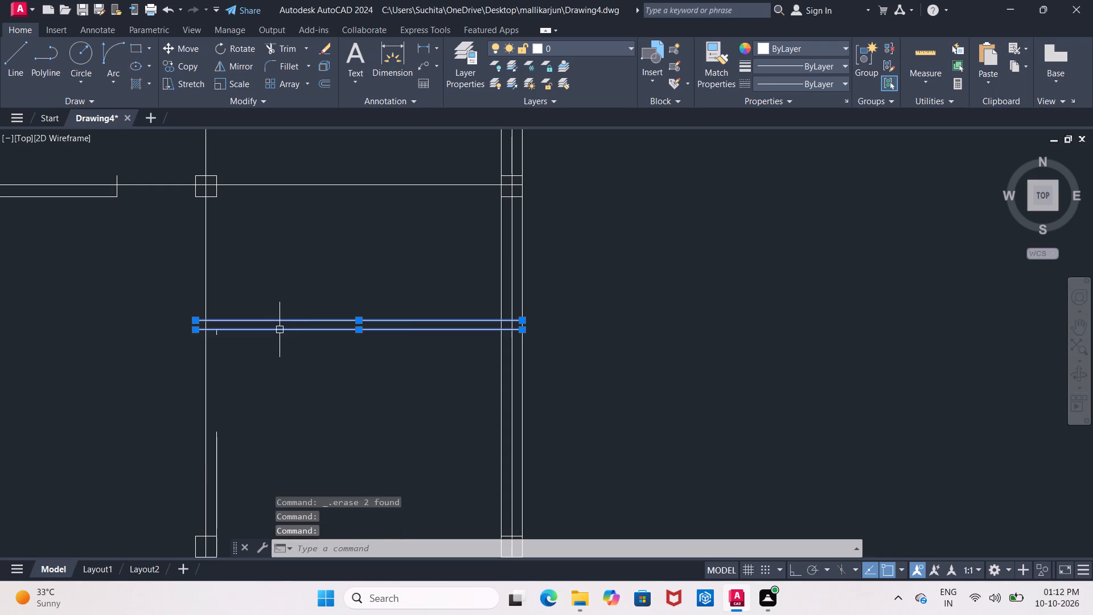
{"action": "key", "text": "Delete"}
Delete the short leftover face line piece beside the interior centre line where the short cross wall met it.
{"action": "scroll", "coordinate": [281, 329], "scroll_direction": "down", "scroll_amount": 2}
{"action": "middle_click_drag", "start_coordinate": [281, 329], "coordinate": [269, 270]}
{"action": "scroll", "coordinate": [264, 273], "scroll_direction": "up", "scroll_amount": 2}
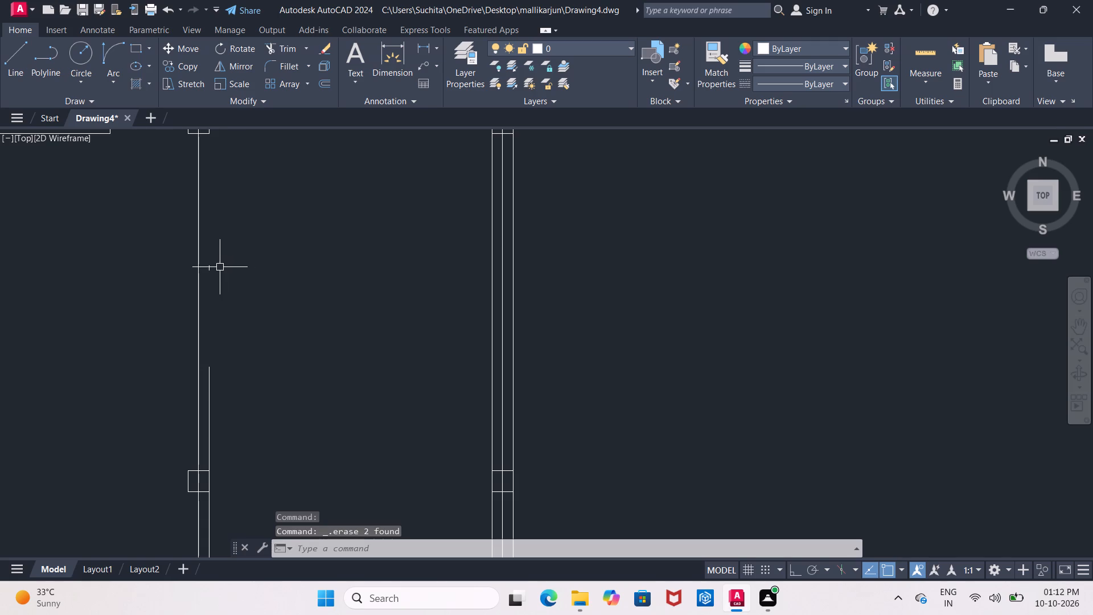
{"action": "left_click", "coordinate": [210, 270]}
{"action": "key", "text": "Delete"}
Draw a diagonal line from the upper-left to the lower-right corner of the interior column above the middle cross wall.
{"action": "middle_click_drag", "start_coordinate": [255, 321], "coordinate": [250, 186]}
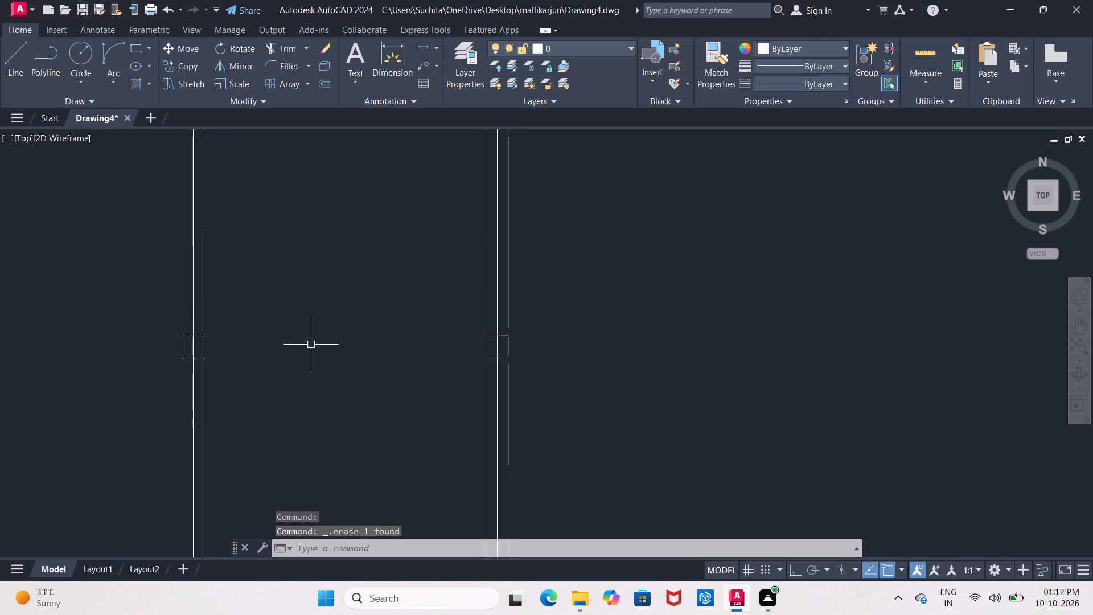
{"action": "middle_click_drag", "start_coordinate": [311, 345], "coordinate": [305, 310]}
{"action": "scroll", "coordinate": [302, 314], "scroll_direction": "down", "scroll_amount": 2}
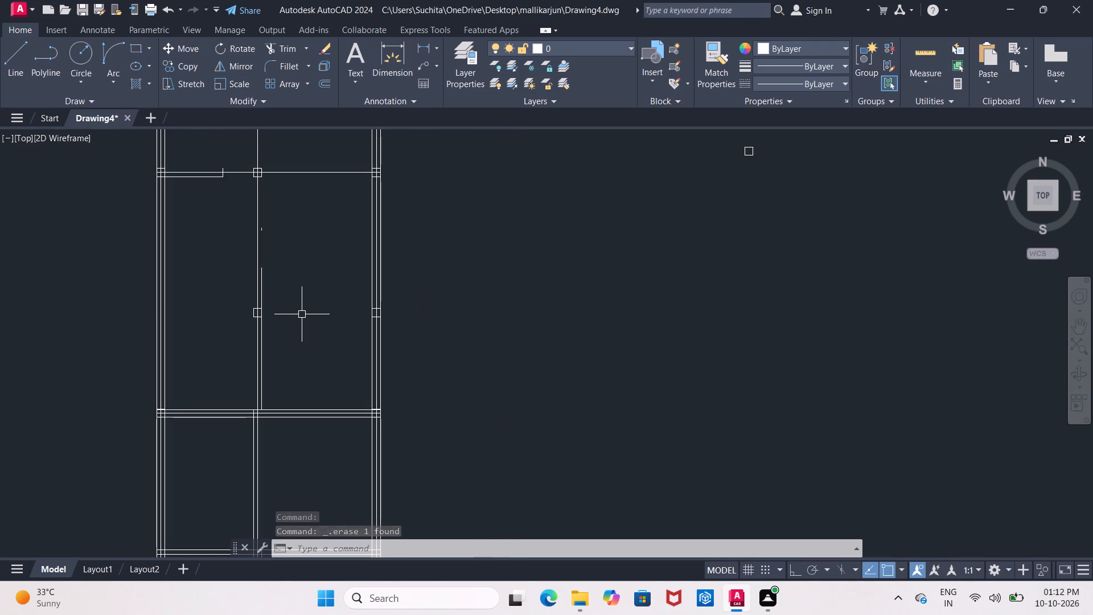
{"action": "key", "text": "Escape"}
{"action": "scroll", "coordinate": [302, 314], "scroll_direction": "up", "scroll_amount": 1}
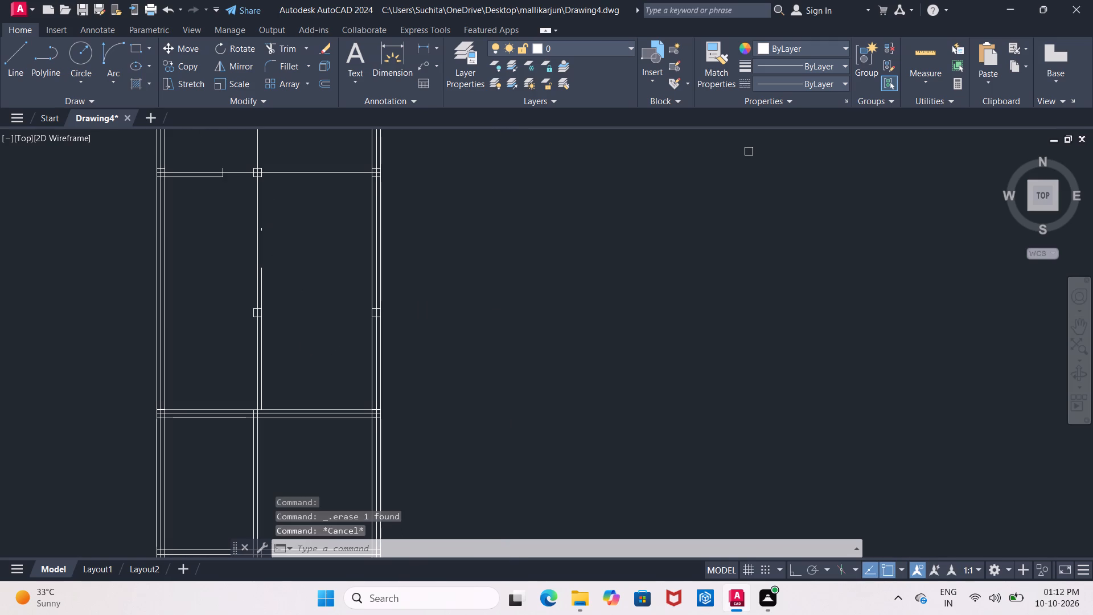
{"action": "scroll", "coordinate": [289, 310], "scroll_direction": "up", "scroll_amount": 1}
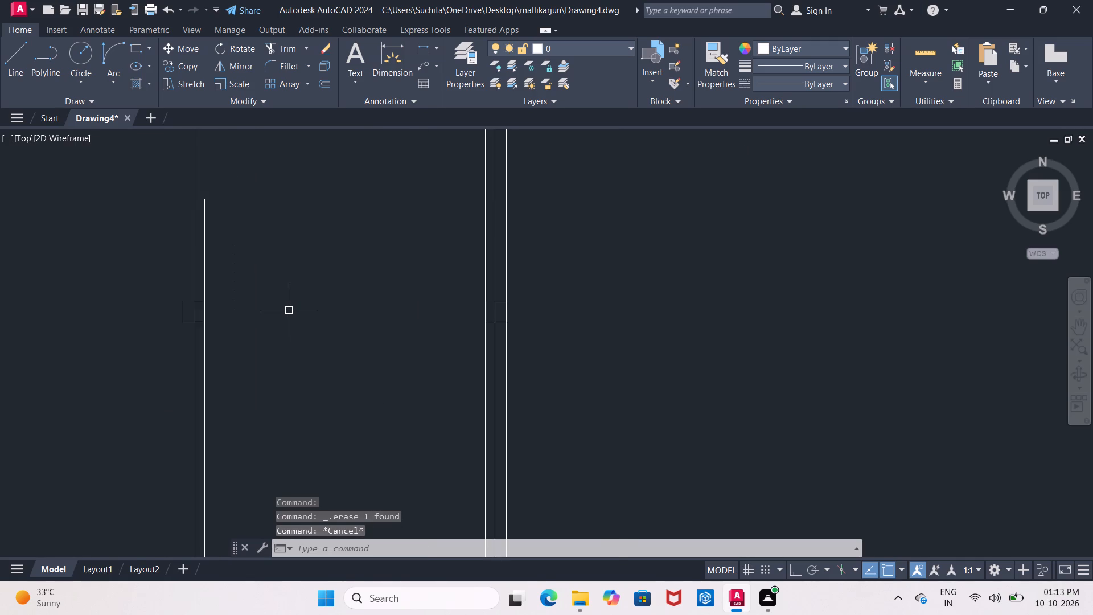
{"action": "scroll", "coordinate": [289, 310], "scroll_direction": "up", "scroll_amount": 2}
{"action": "middle_click_drag", "start_coordinate": [289, 310], "coordinate": [311, 285]}
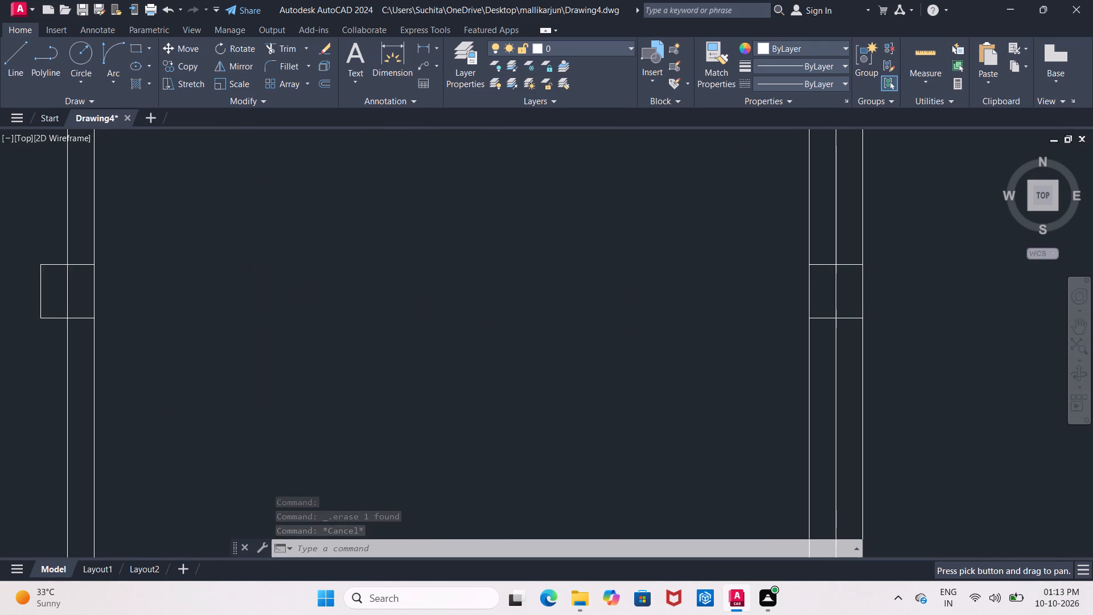
{"action": "left_click", "coordinate": [17, 67]}
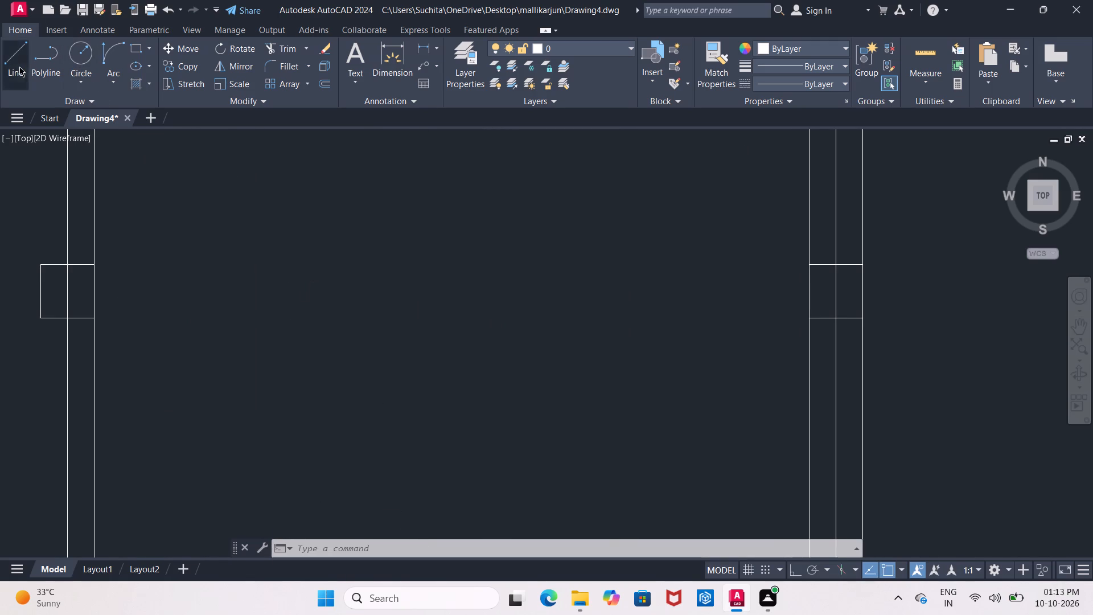
{"action": "scroll", "coordinate": [27, 303], "scroll_direction": "up", "scroll_amount": 2}
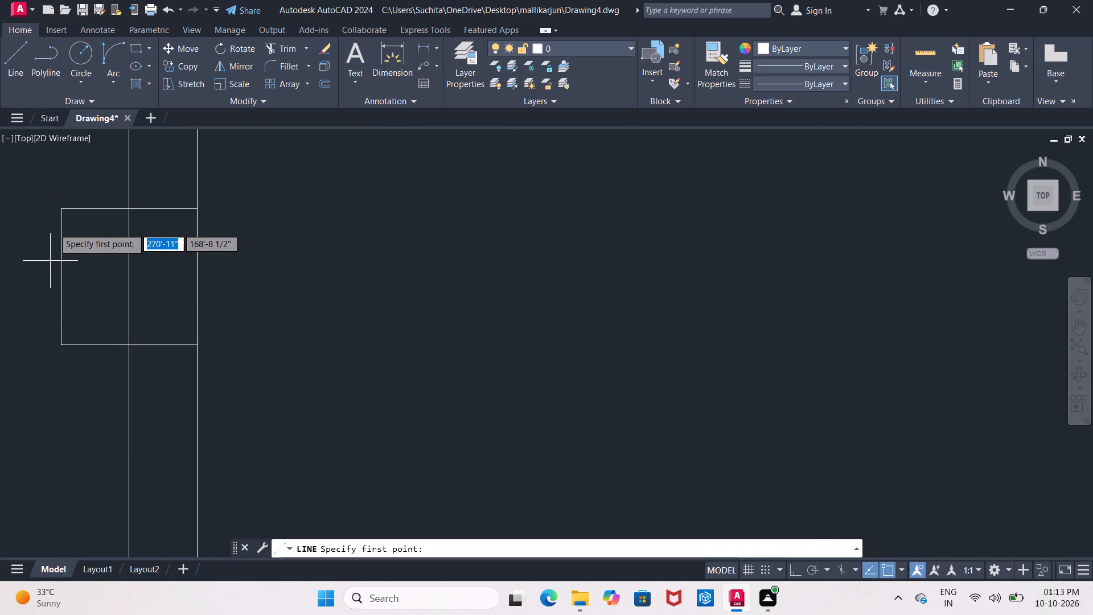
{"action": "left_click", "coordinate": [61, 208]}
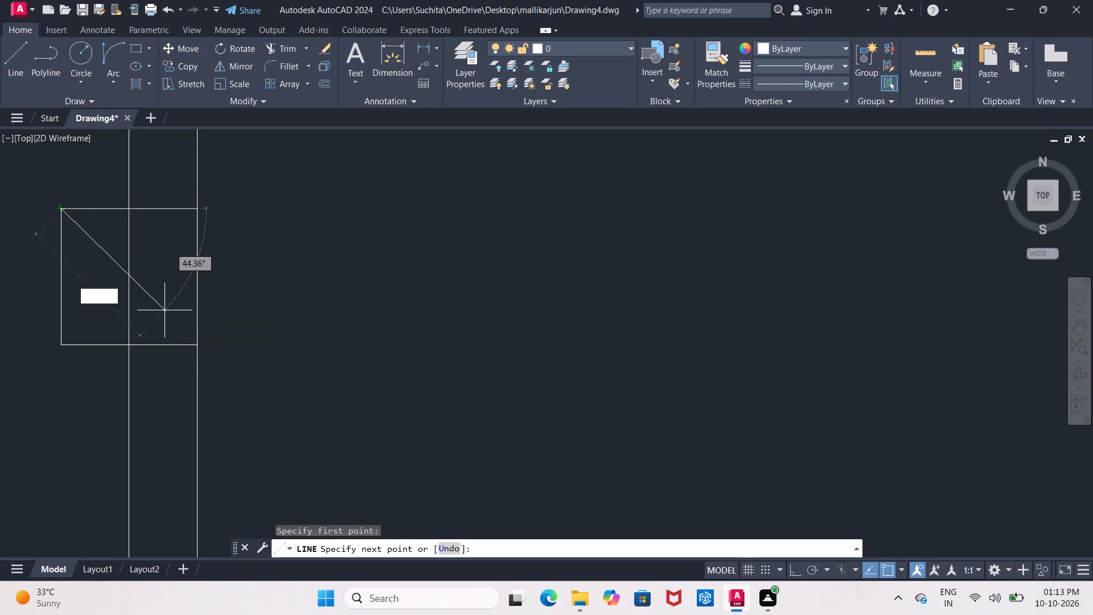
{"action": "scroll", "coordinate": [196, 344], "scroll_direction": "up", "scroll_amount": 2}
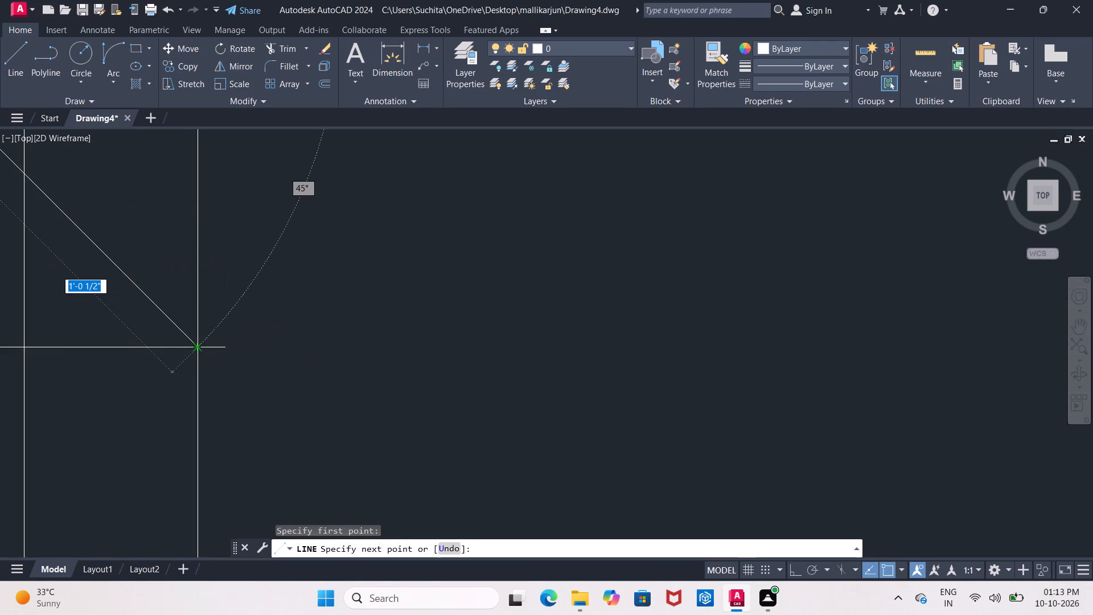
{"action": "left_click", "coordinate": [196, 344]}
{"action": "key", "text": "Escape"}
Draw the opposite diagonal across the same interior column, from its lower-left to its upper-right corner.
{"action": "scroll", "coordinate": [213, 325], "scroll_direction": "down", "scroll_amount": 3}
{"action": "left_click", "coordinate": [18, 68]}
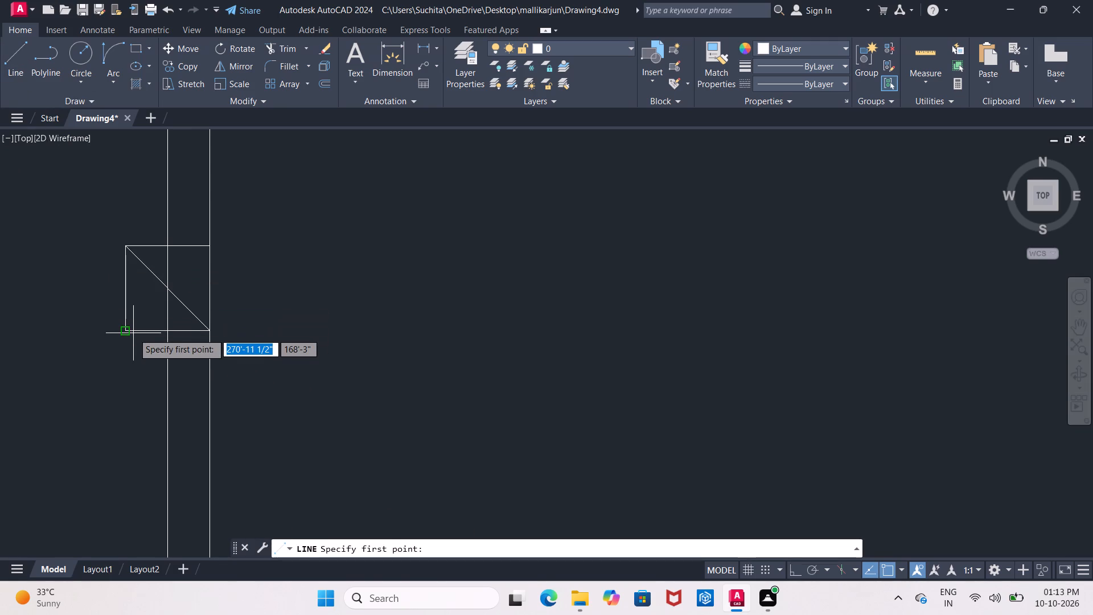
{"action": "scroll", "coordinate": [129, 335], "scroll_direction": "up", "scroll_amount": 3}
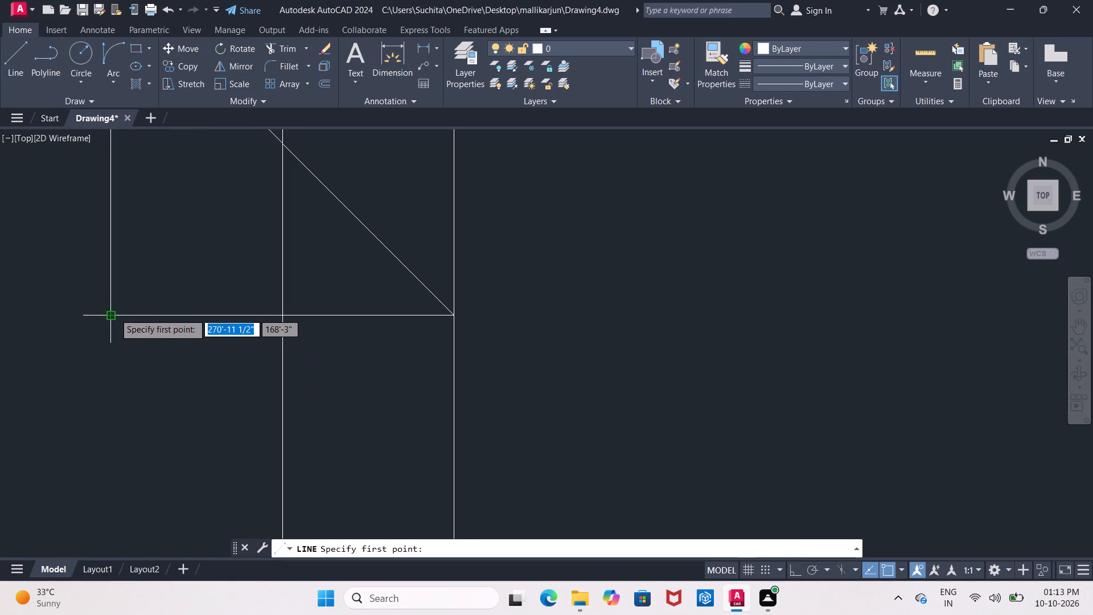
{"action": "left_click", "coordinate": [114, 313]}
{"action": "middle_click_drag", "start_coordinate": [167, 220], "coordinate": [80, 326]}
{"action": "scroll", "coordinate": [195, 236], "scroll_direction": "down", "scroll_amount": 1}
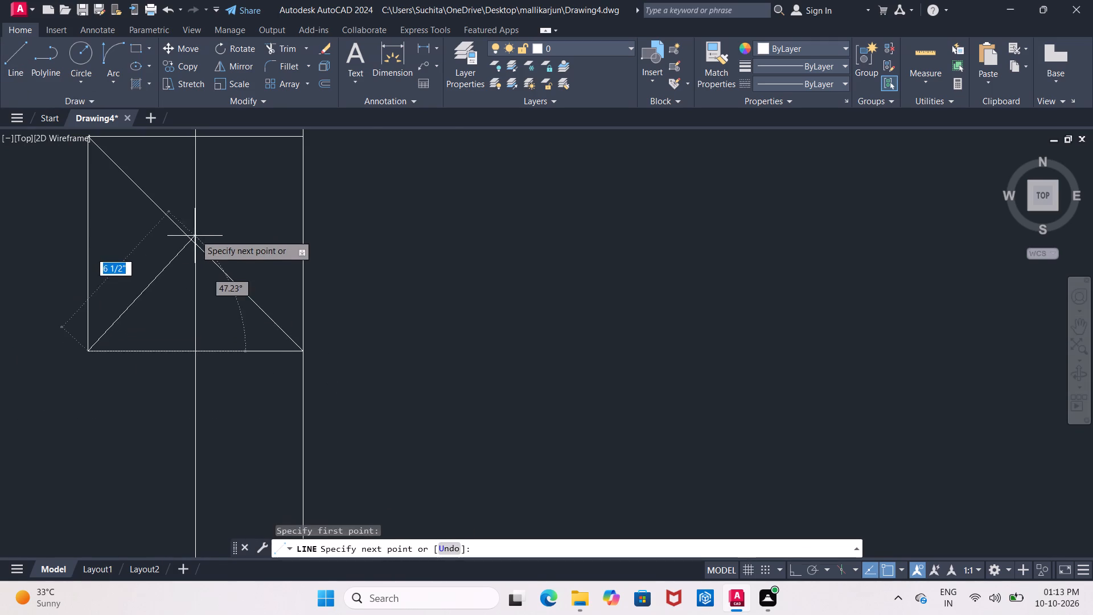
{"action": "middle_click_drag", "start_coordinate": [265, 147], "coordinate": [22, 339]}
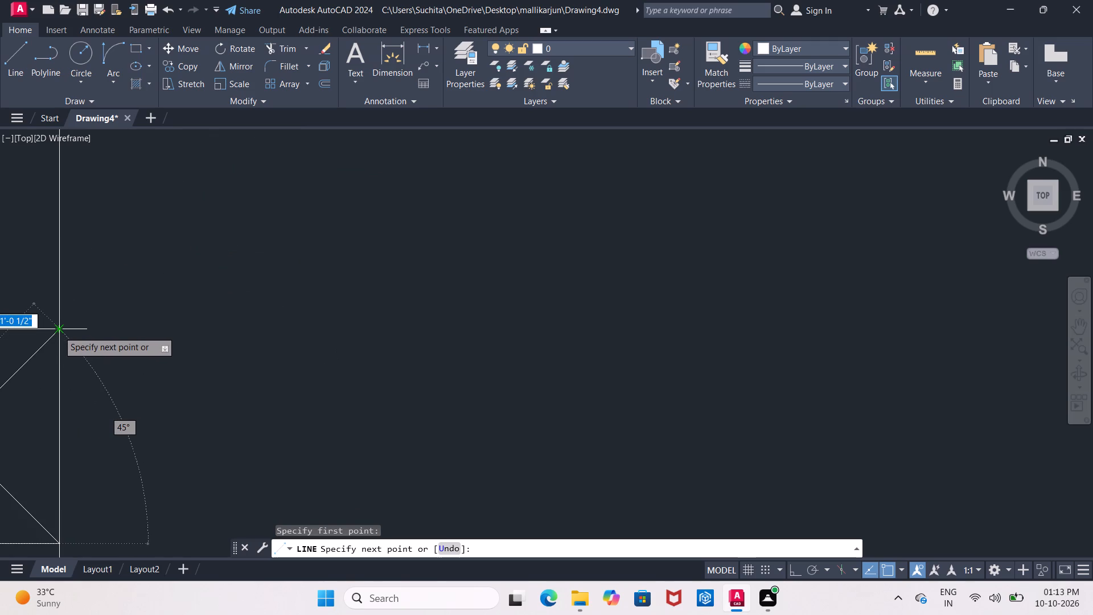
{"action": "left_click", "coordinate": [58, 331]}
{"action": "key", "text": "Escape"}
With Ortho on, draw a horizontal centre line from the diagonals' intersection through the right wall's column and past the wall's outer face.
{"action": "scroll", "coordinate": [59, 331], "scroll_direction": "down", "scroll_amount": 2}
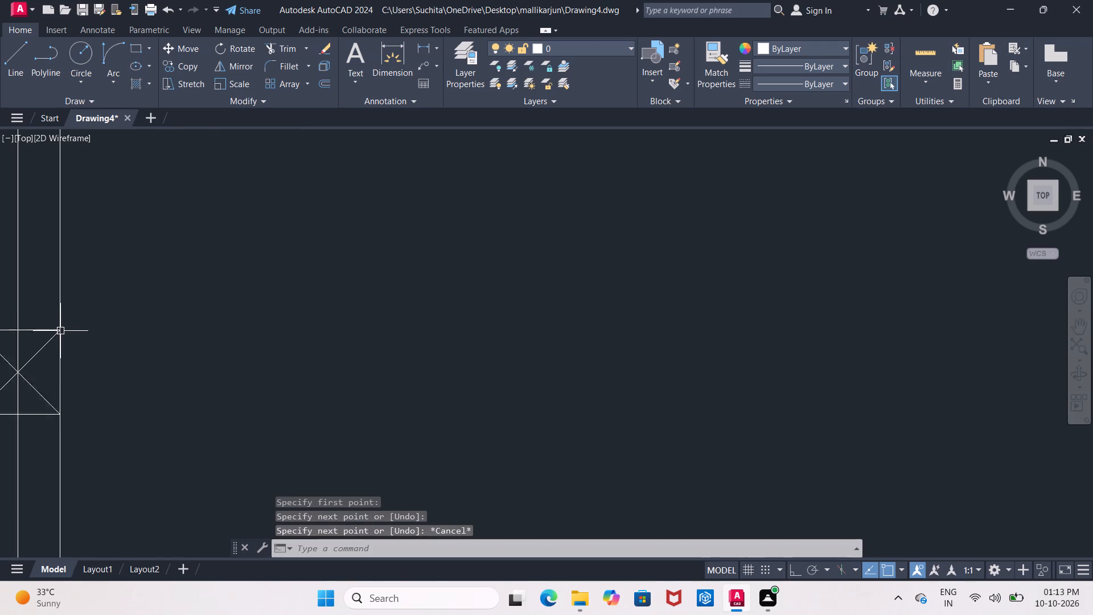
{"action": "scroll", "coordinate": [61, 330], "scroll_direction": "down", "scroll_amount": 2}
{"action": "scroll", "coordinate": [143, 323], "scroll_direction": "down", "scroll_amount": 1}
{"action": "middle_click_drag", "start_coordinate": [144, 323], "coordinate": [208, 256]}
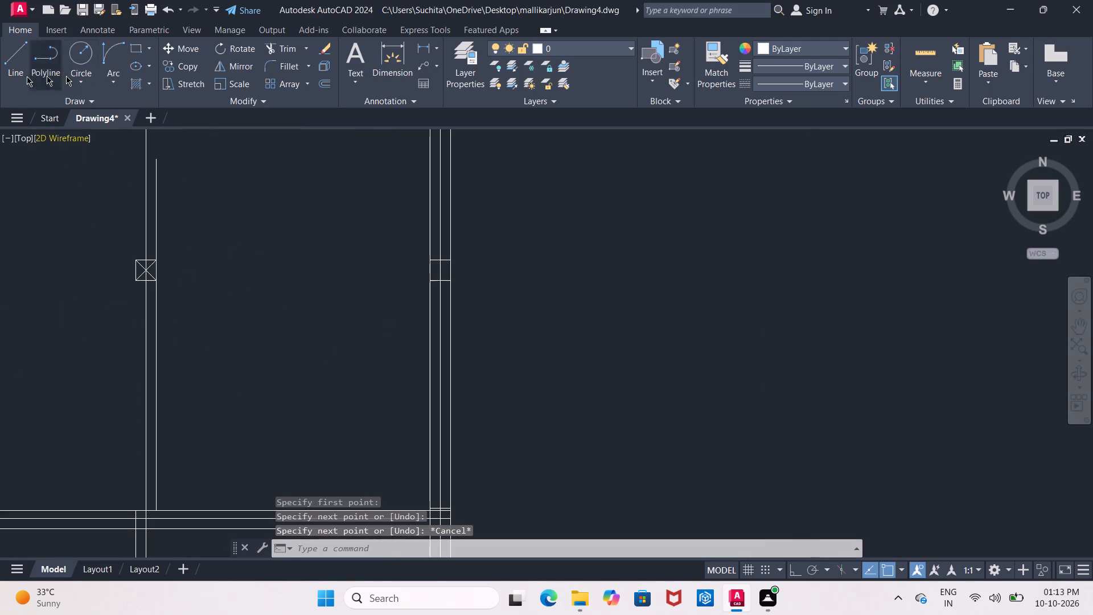
{"action": "left_click", "coordinate": [9, 63]}
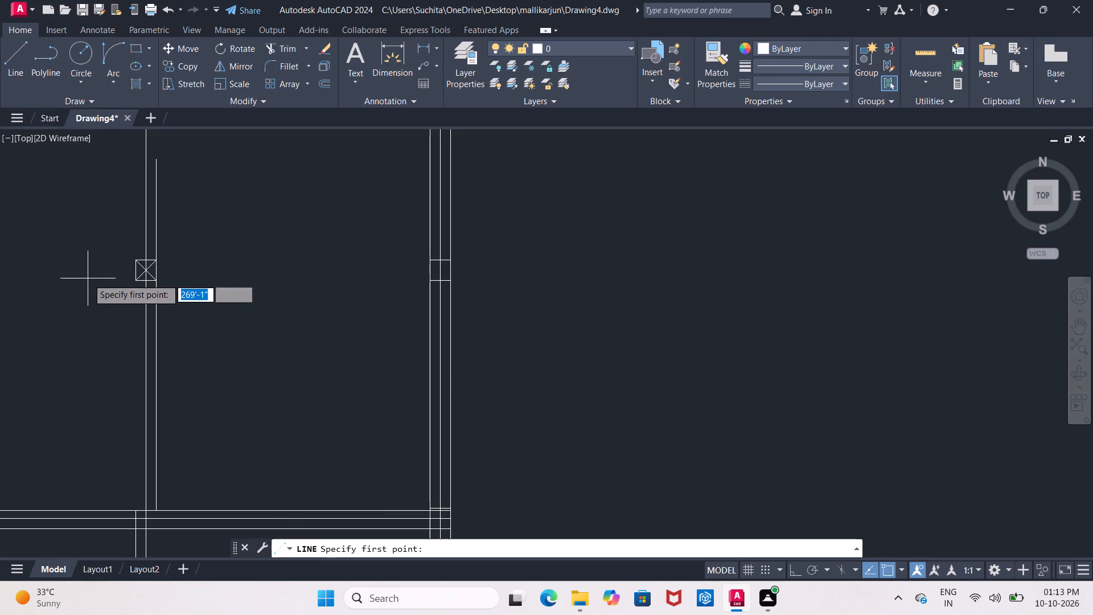
{"action": "scroll", "coordinate": [106, 283], "scroll_direction": "up", "scroll_amount": 3}
{"action": "middle_click_drag", "start_coordinate": [98, 280], "coordinate": [0, 288]}
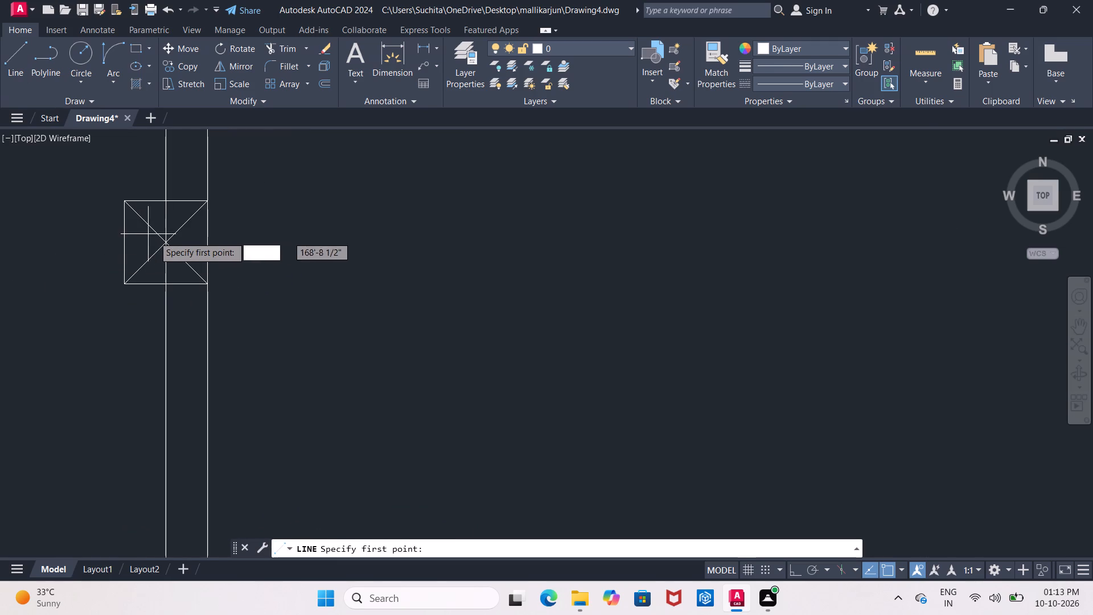
{"action": "left_click", "coordinate": [162, 241]}
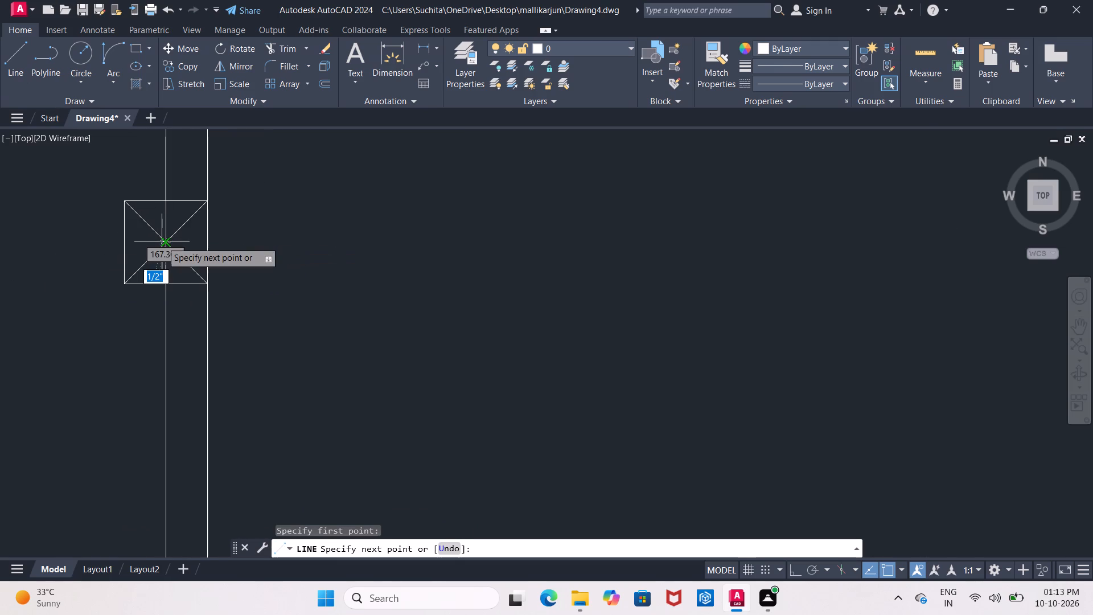
{"action": "middle_click_drag", "start_coordinate": [323, 233], "coordinate": [0, 244]}
{"action": "scroll", "coordinate": [117, 252], "scroll_direction": "down", "scroll_amount": 2}
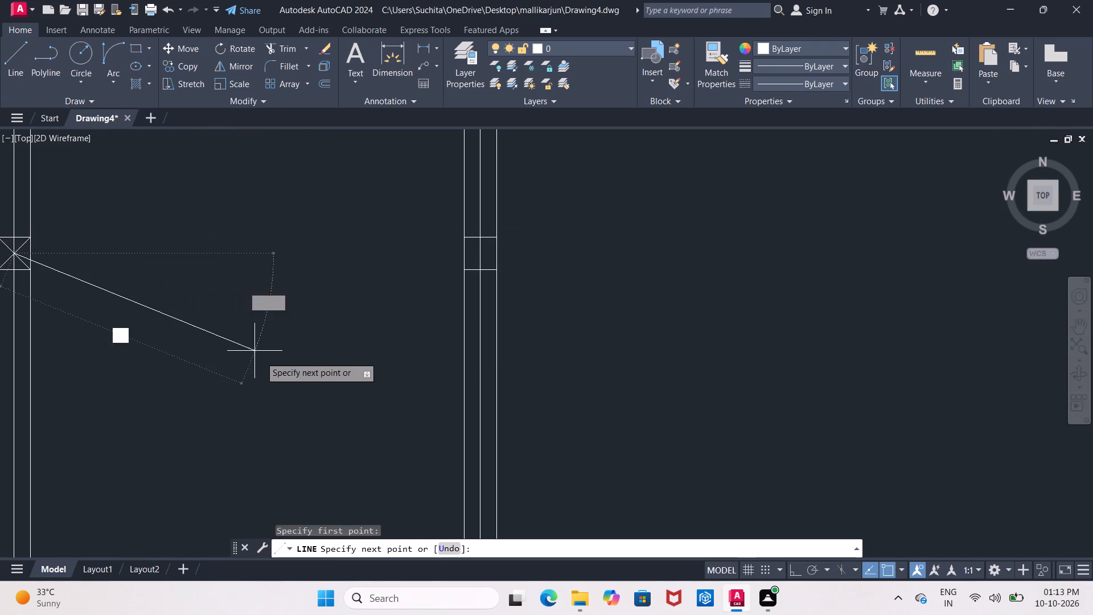
{"action": "left_click", "coordinate": [793, 575]}
{"action": "left_click", "coordinate": [697, 435]}
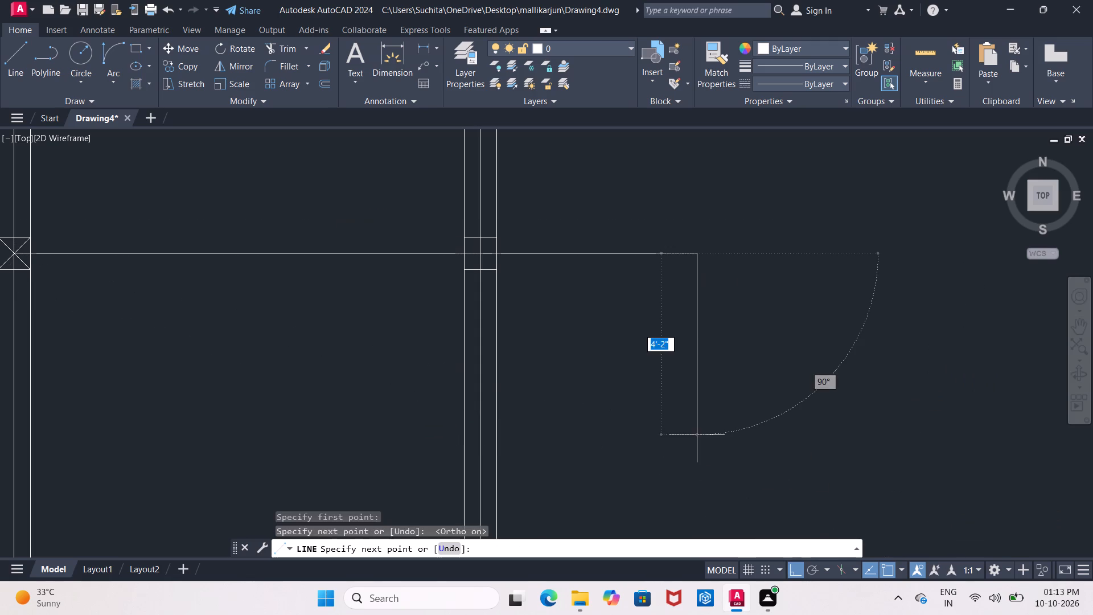
{"action": "key", "text": "Escape"}
Extend the new horizontal centre line leftward from the interior column to the left wall's outer face line.
{"action": "scroll", "coordinate": [695, 432], "scroll_direction": "down", "scroll_amount": 3}
{"action": "scroll", "coordinate": [556, 428], "scroll_direction": "up", "scroll_amount": 1}
{"action": "middle_click_drag", "start_coordinate": [556, 428], "coordinate": [504, 394]}
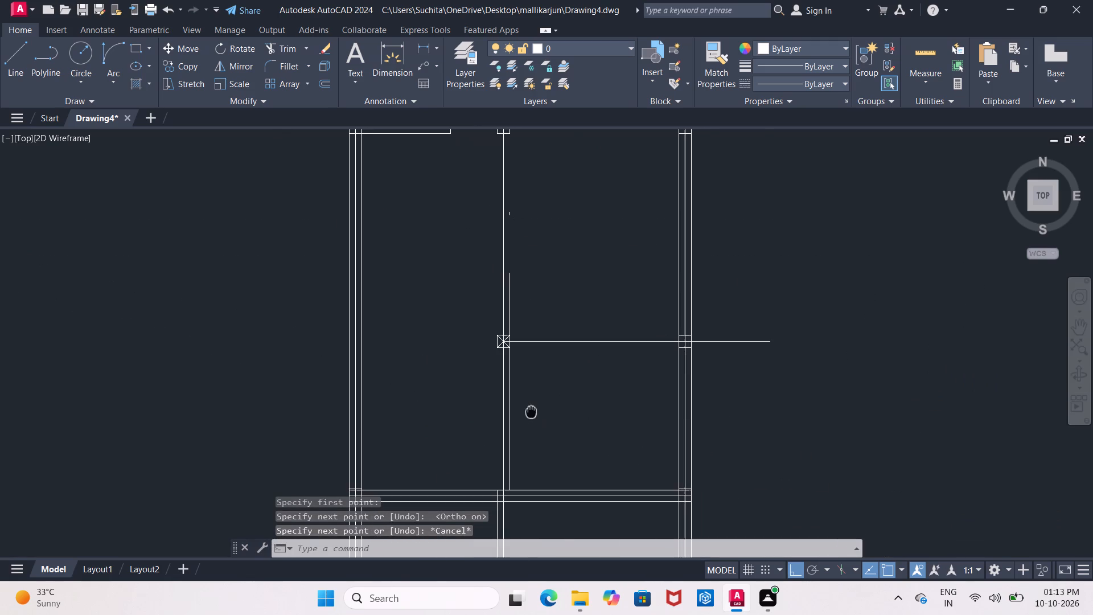
{"action": "middle_click_drag", "start_coordinate": [504, 394], "coordinate": [415, 332]}
{"action": "key", "text": "Escape"}
{"action": "type", "text": "EX"}
{"action": "key", "text": "Return"}
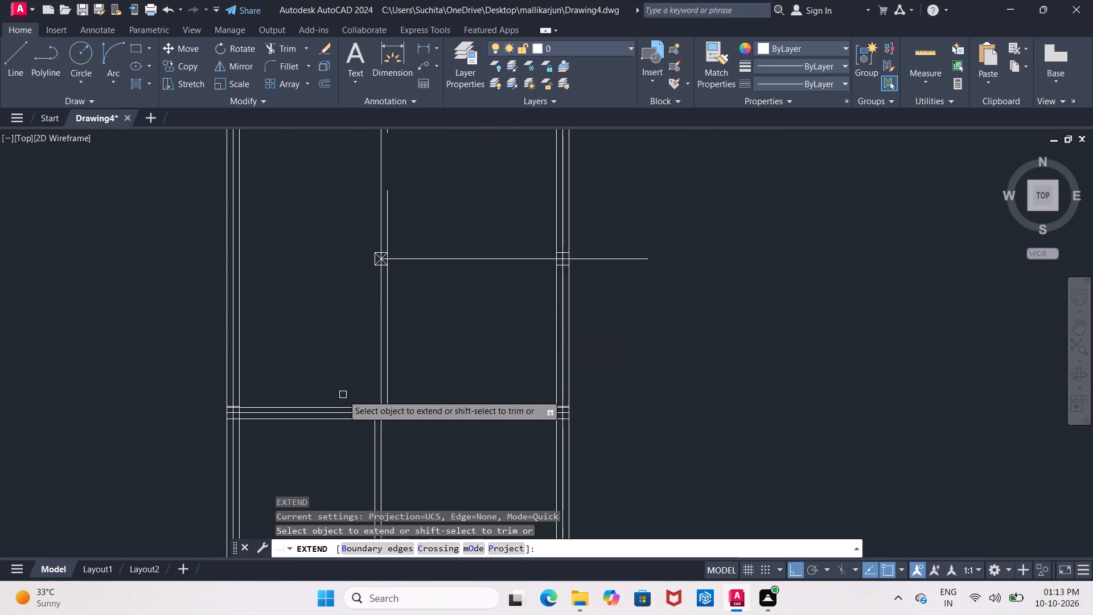
{"action": "scroll", "coordinate": [424, 241], "scroll_direction": "up", "scroll_amount": 3}
{"action": "middle_click_drag", "start_coordinate": [424, 240], "coordinate": [447, 191]}
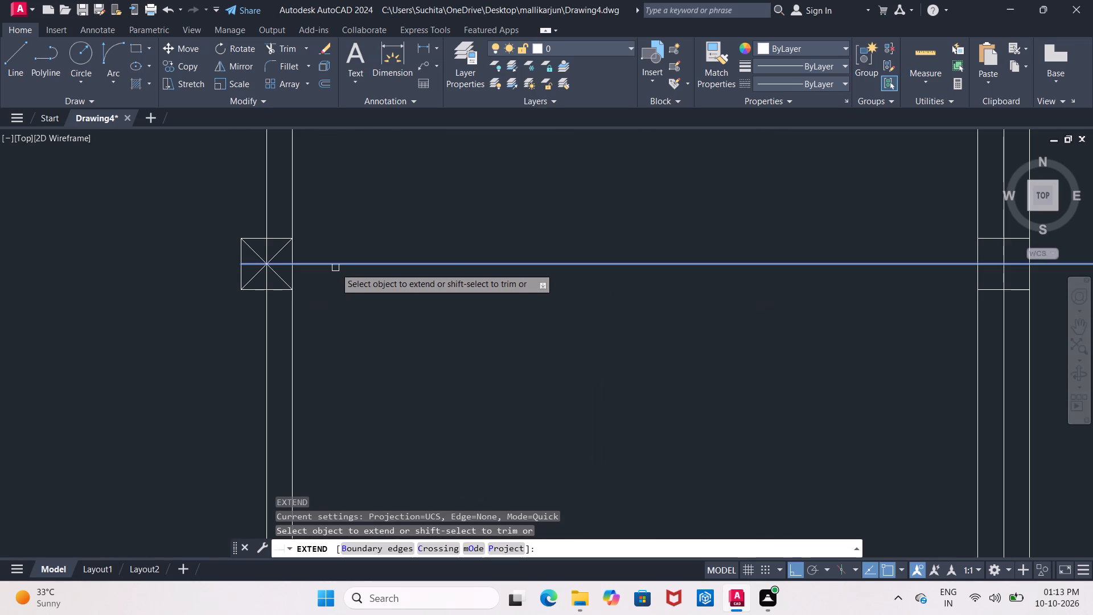
{"action": "left_click", "coordinate": [335, 268]}
{"action": "left_click", "coordinate": [251, 265]}
{"action": "scroll", "coordinate": [251, 265], "scroll_direction": "down", "scroll_amount": 2}
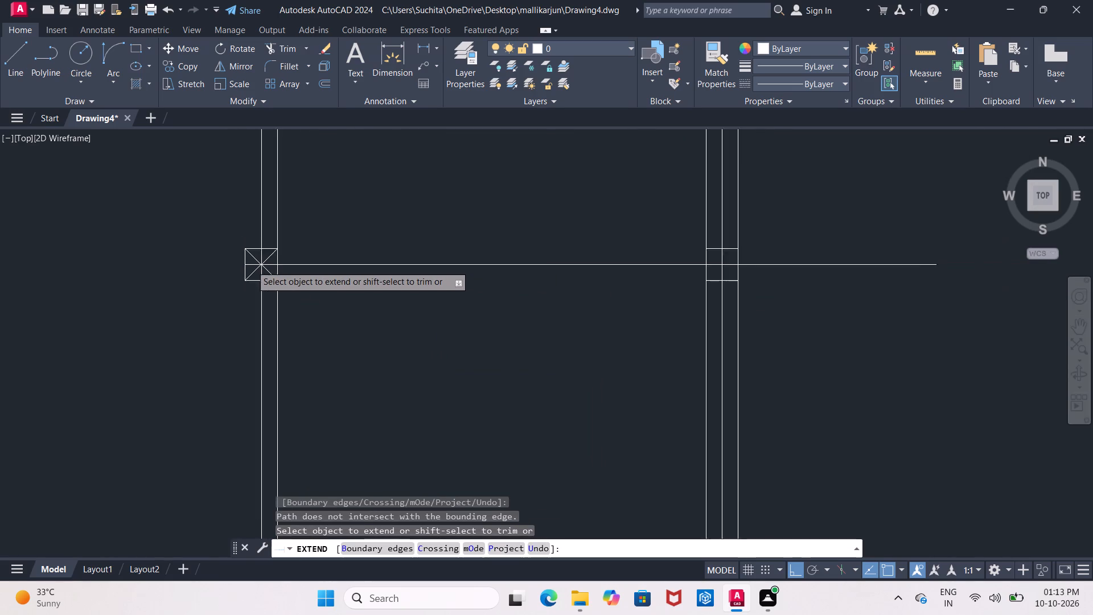
{"action": "left_click", "coordinate": [245, 265]}
{"action": "left_click", "coordinate": [161, 264]}
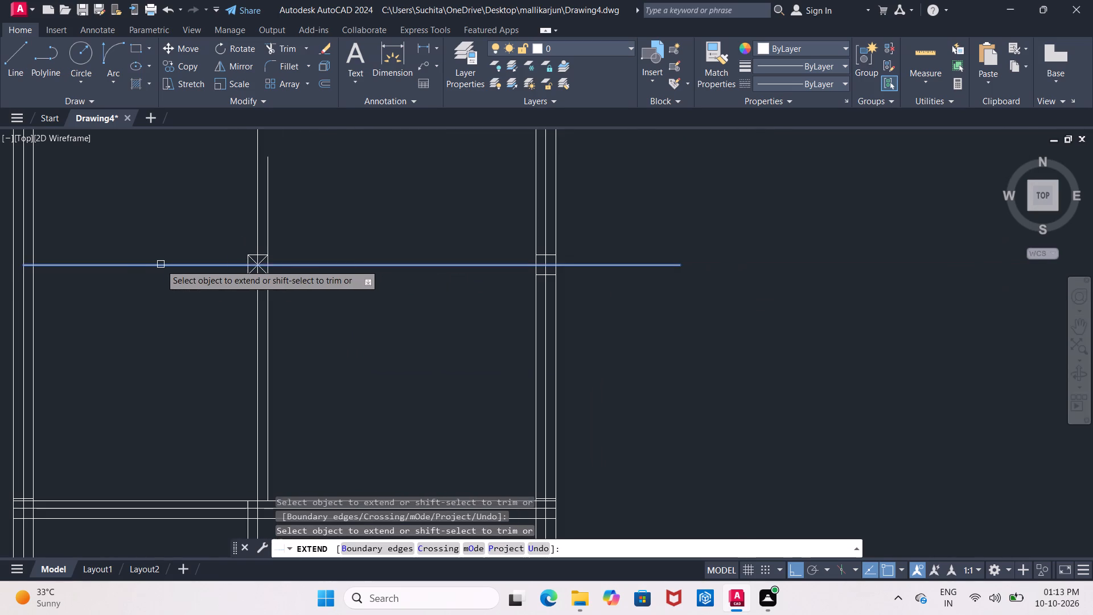
{"action": "left_click", "coordinate": [131, 269]}
{"action": "left_click", "coordinate": [108, 262]}
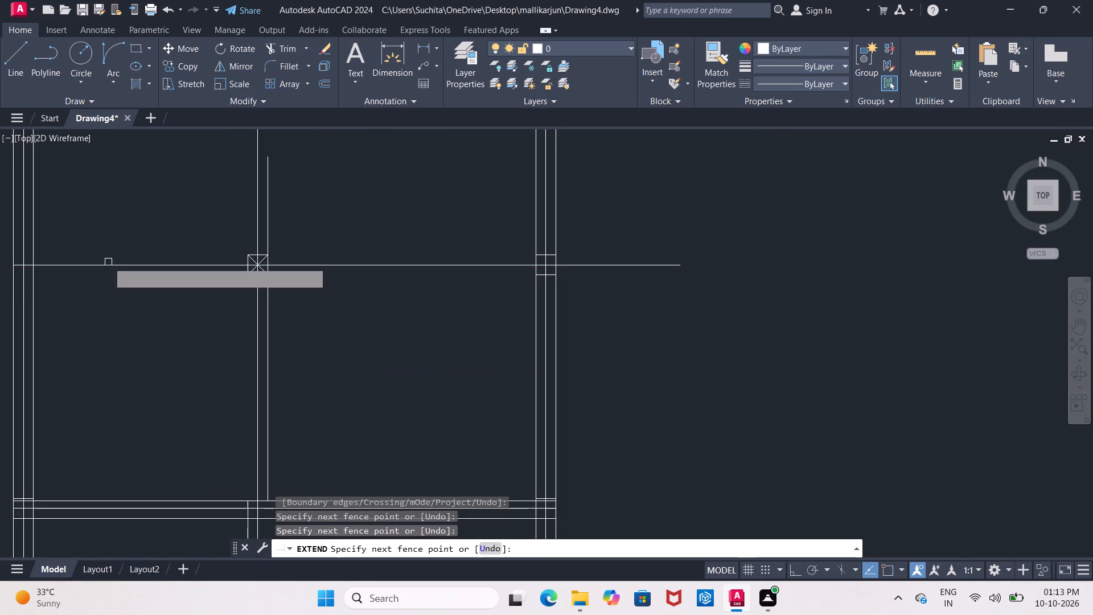
{"action": "left_click", "coordinate": [104, 264]}
{"action": "key", "text": "Escape"}
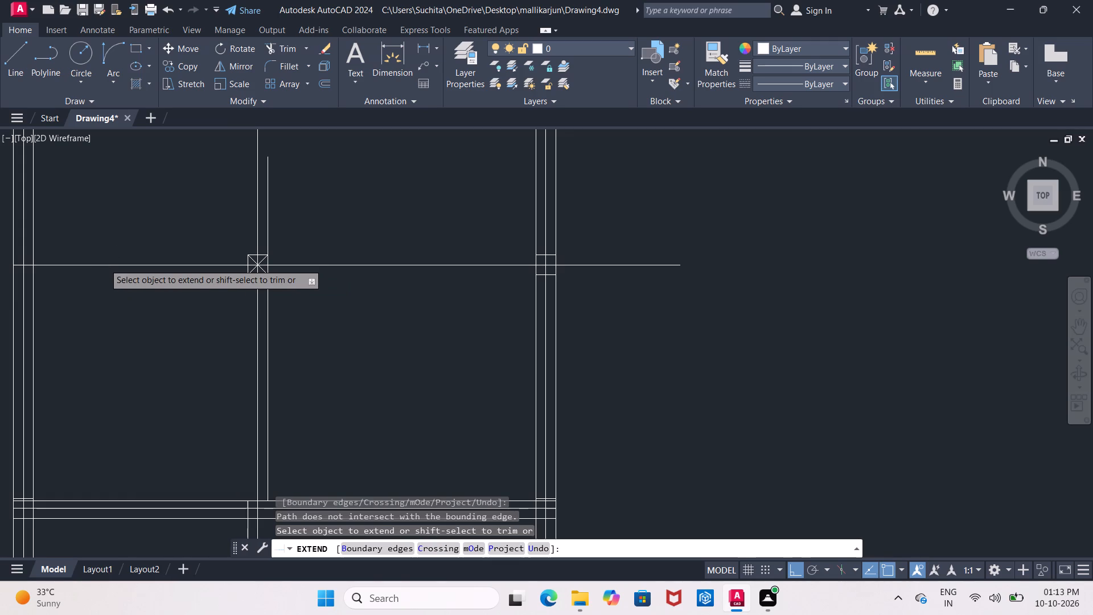
{"action": "key", "text": "Escape"}
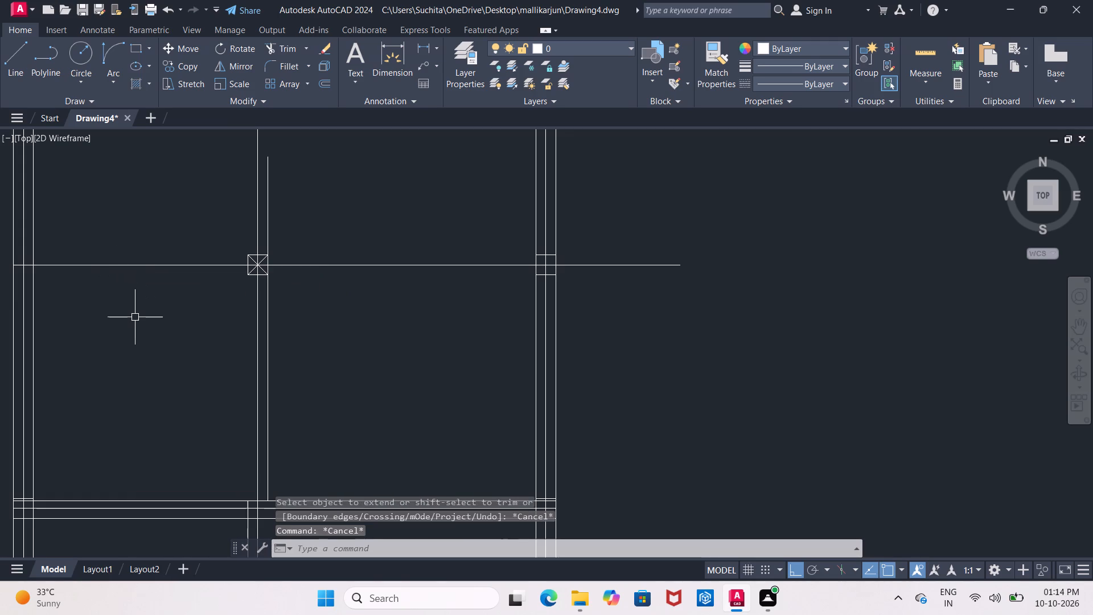
Delete the interior vertical wall's remaining right face line running past the column down to the middle cross wall.
{"action": "scroll", "coordinate": [295, 407], "scroll_direction": "down", "scroll_amount": 1}
{"action": "middle_click_drag", "start_coordinate": [295, 407], "coordinate": [230, 257]}
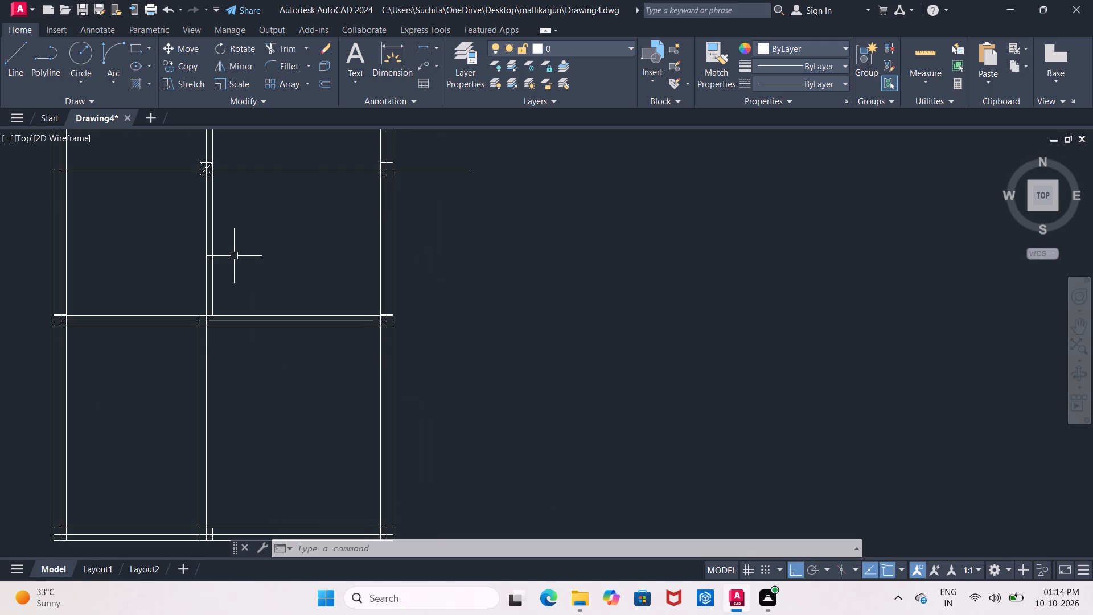
{"action": "left_click", "coordinate": [213, 270]}
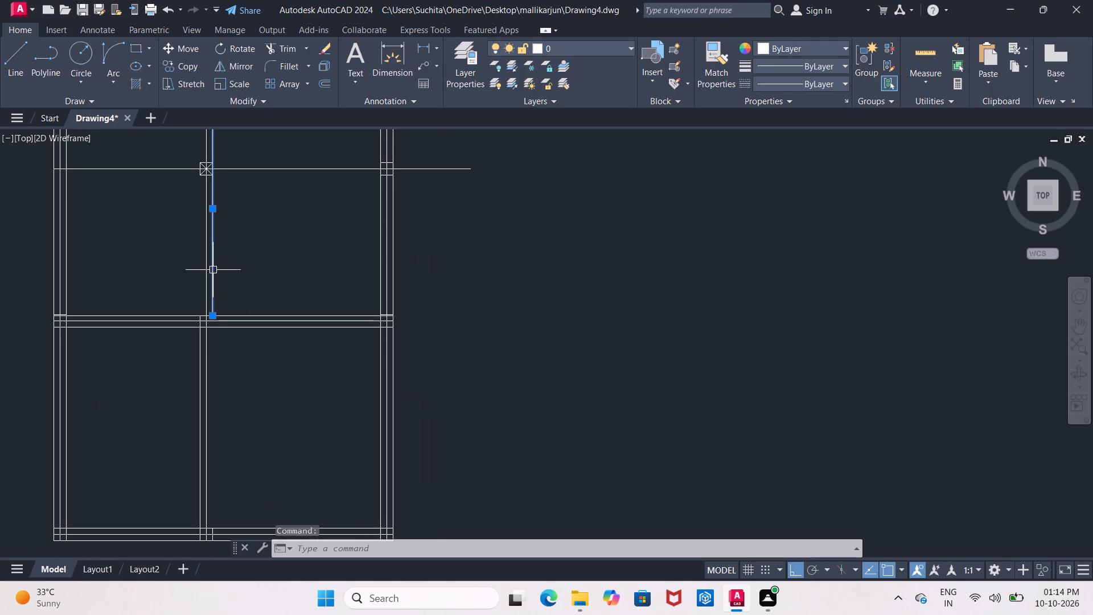
{"action": "key", "text": "Delete"}
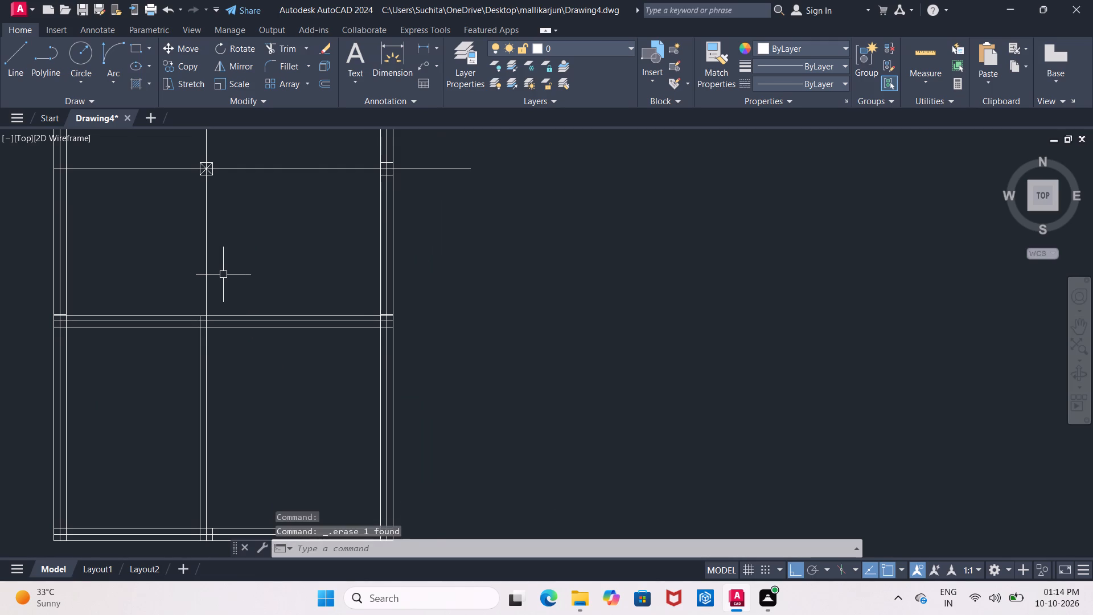
Delete the two diagonal construction lines inside the interior column.
{"action": "scroll", "coordinate": [228, 138], "scroll_direction": "up", "scroll_amount": 2}
{"action": "scroll", "coordinate": [163, 240], "scroll_direction": "up", "scroll_amount": 2}
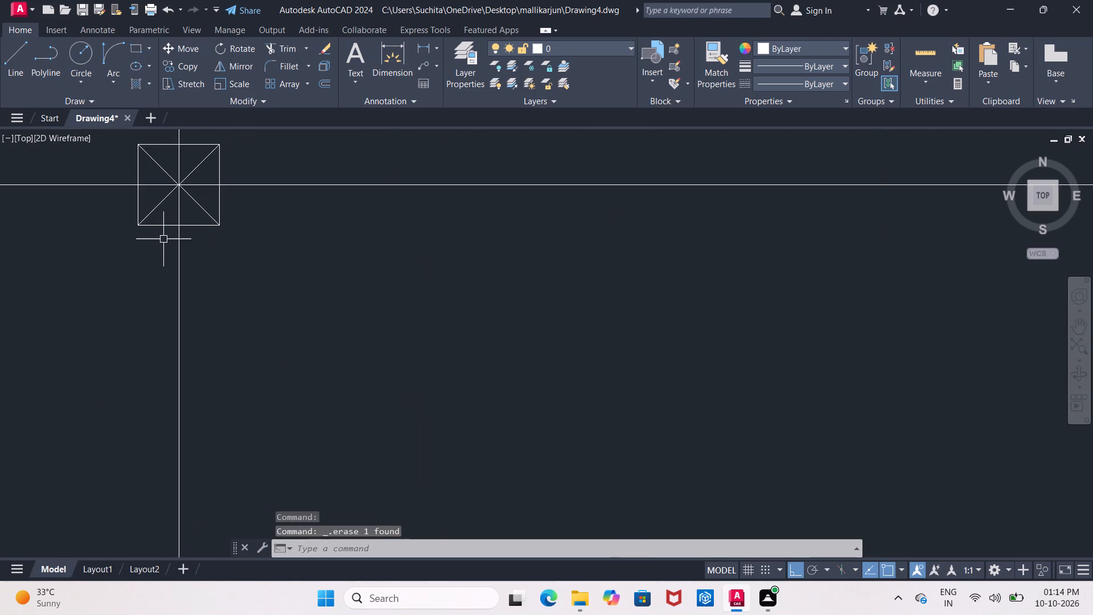
{"action": "left_click", "coordinate": [153, 208]}
{"action": "left_click", "coordinate": [149, 161]}
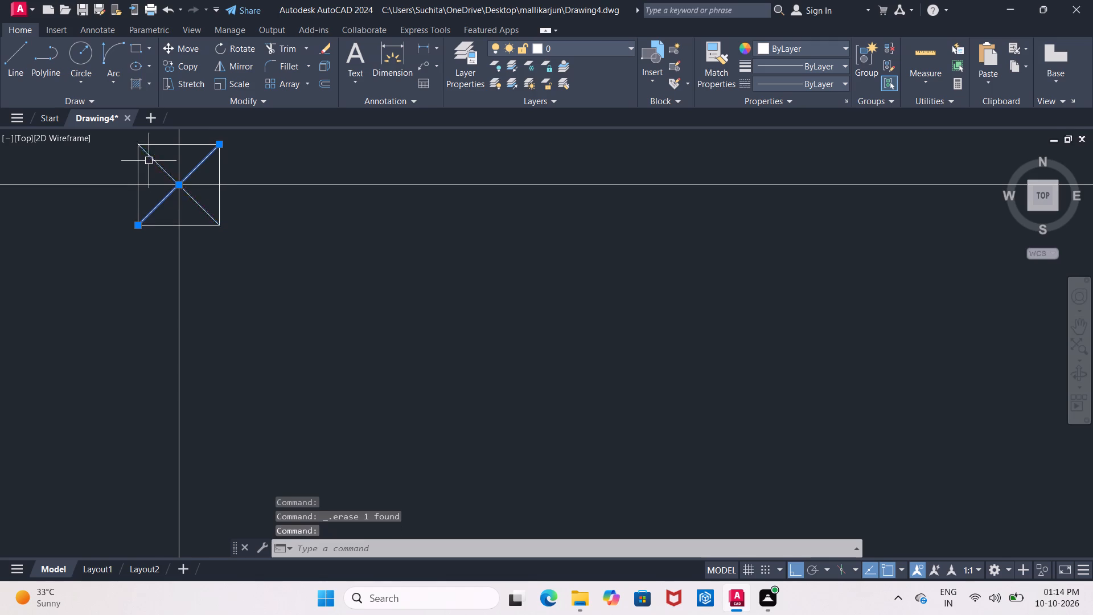
{"action": "key", "text": "Delete"}
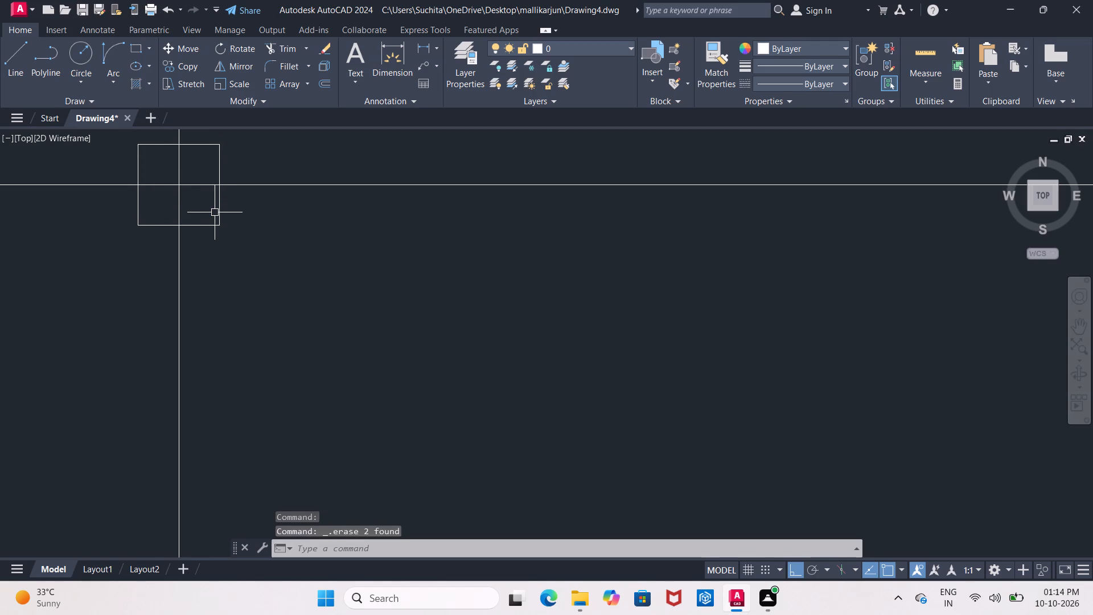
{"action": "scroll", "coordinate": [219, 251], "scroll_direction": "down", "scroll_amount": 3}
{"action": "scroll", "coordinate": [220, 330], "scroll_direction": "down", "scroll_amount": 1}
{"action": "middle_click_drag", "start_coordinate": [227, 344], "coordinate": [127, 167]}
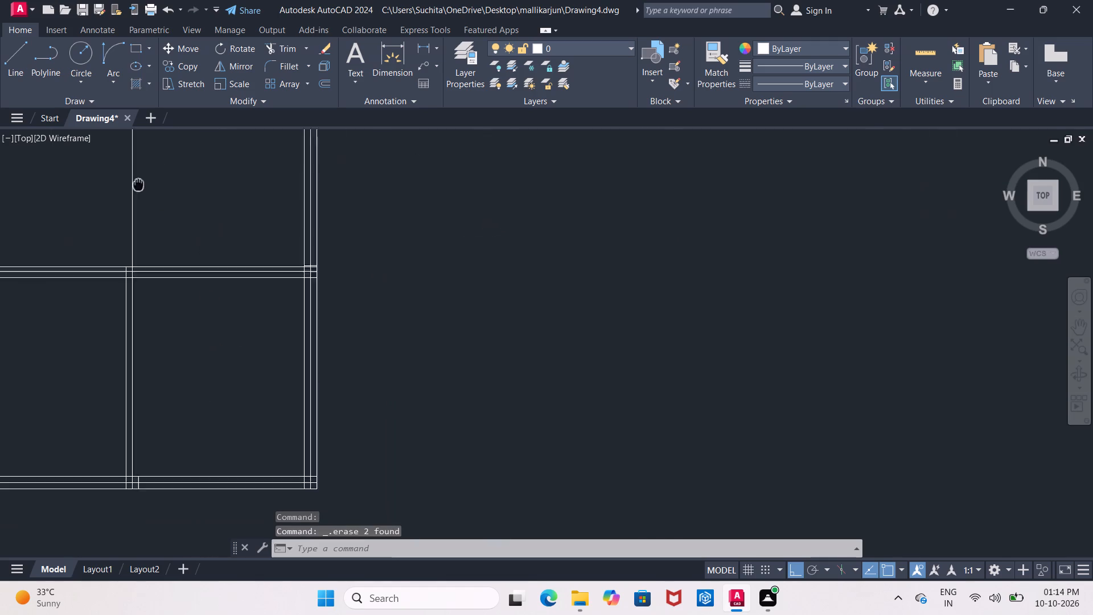
Delete the interior vertical wall's left face line and the overlapping dashed line between the lower cross wall and the bottom wall.
{"action": "middle_click_drag", "start_coordinate": [127, 167], "coordinate": [122, 159]}
{"action": "left_click", "coordinate": [101, 358]}
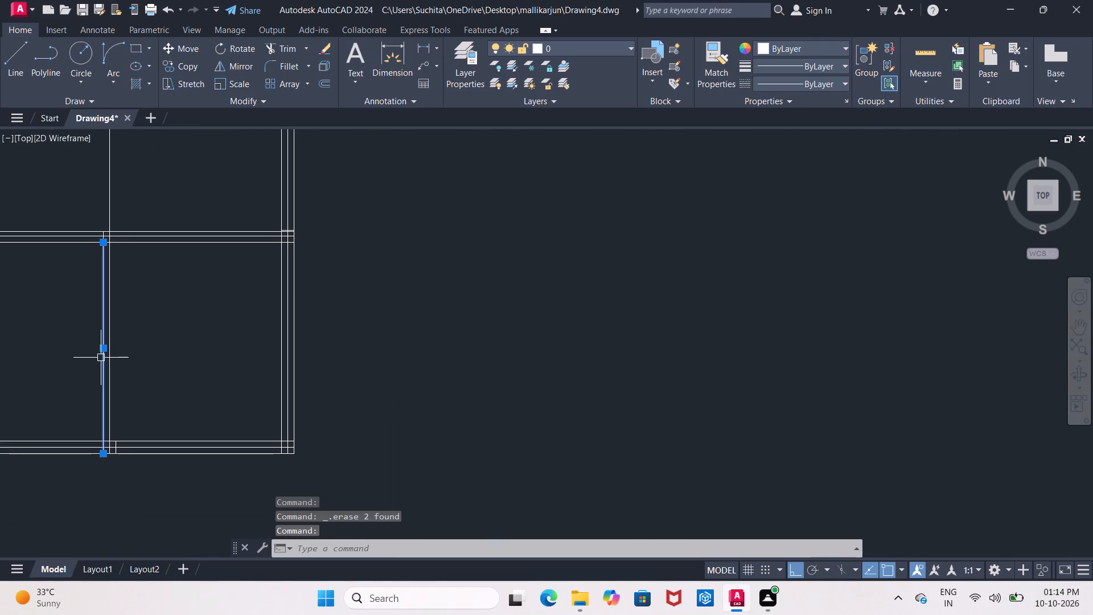
{"action": "key", "text": "Delete"}
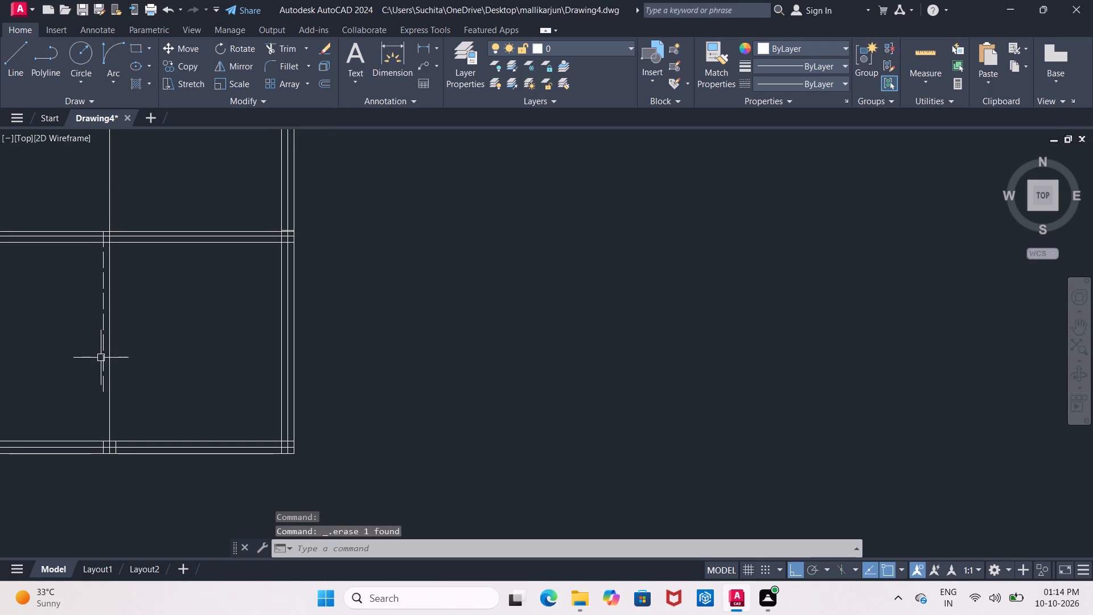
{"action": "left_click", "coordinate": [104, 388]}
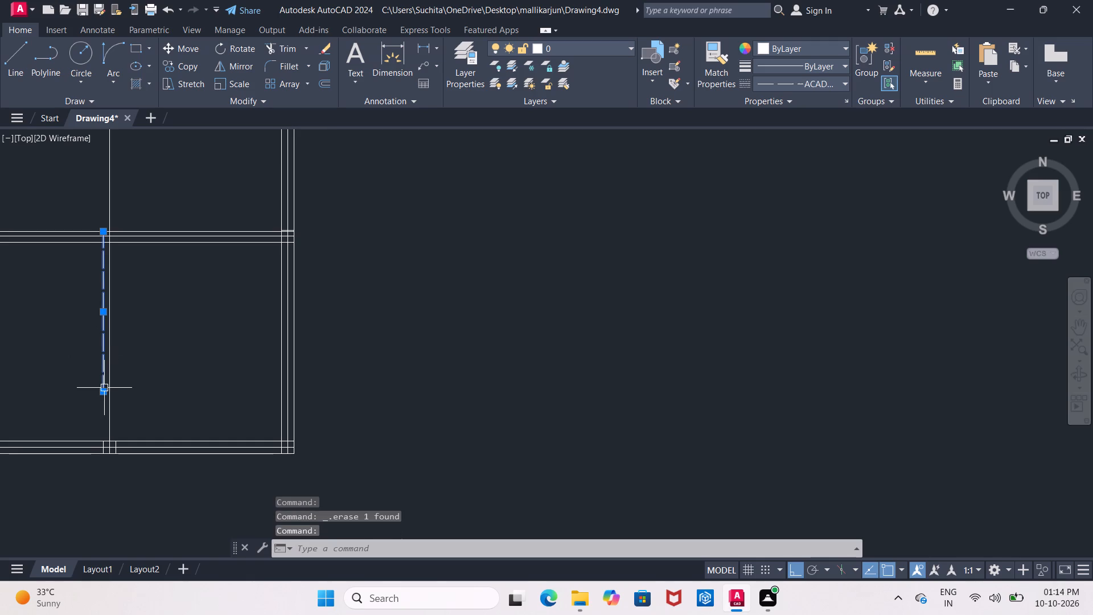
{"action": "key", "text": "Delete"}
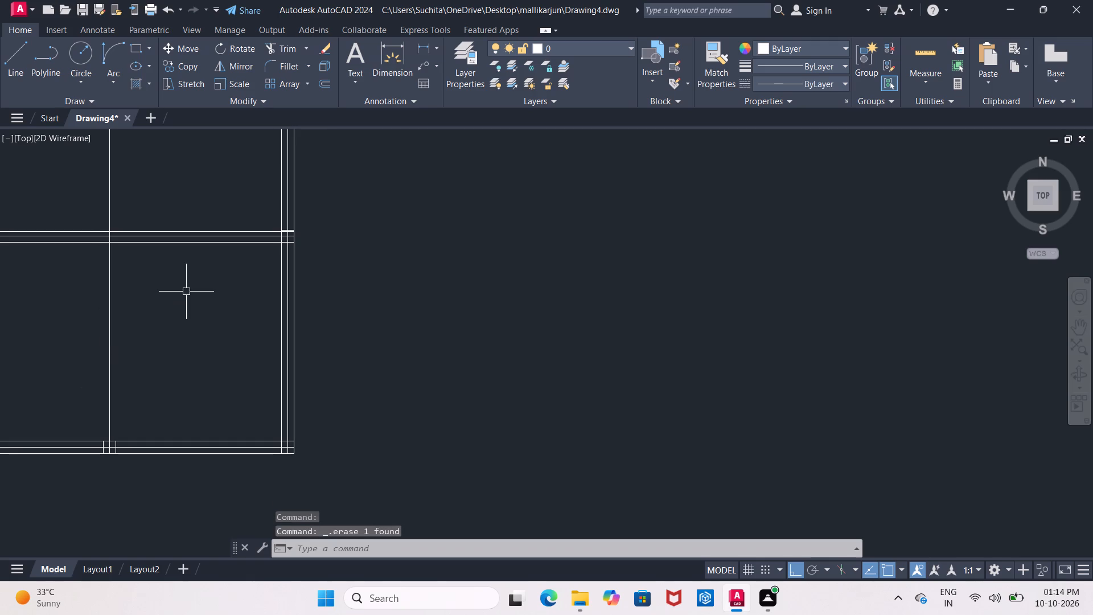
Delete the lower cross wall's upper and lower face lines that run across the interior wall to the right wall.
{"action": "scroll", "coordinate": [165, 264], "scroll_direction": "up", "scroll_amount": 2}
{"action": "left_click", "coordinate": [174, 212]}
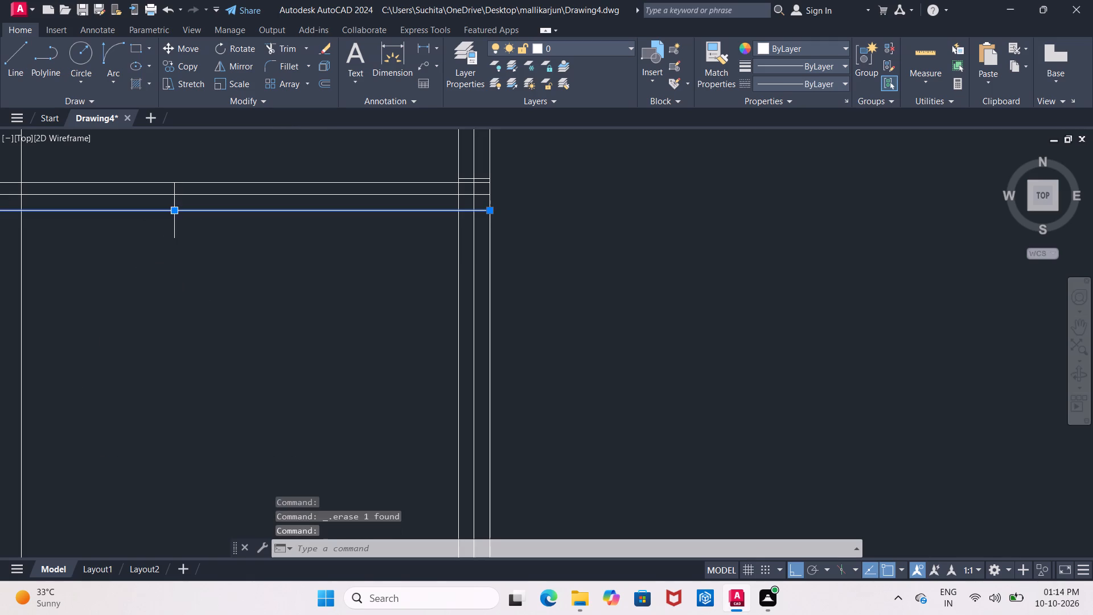
{"action": "left_click", "coordinate": [158, 183]}
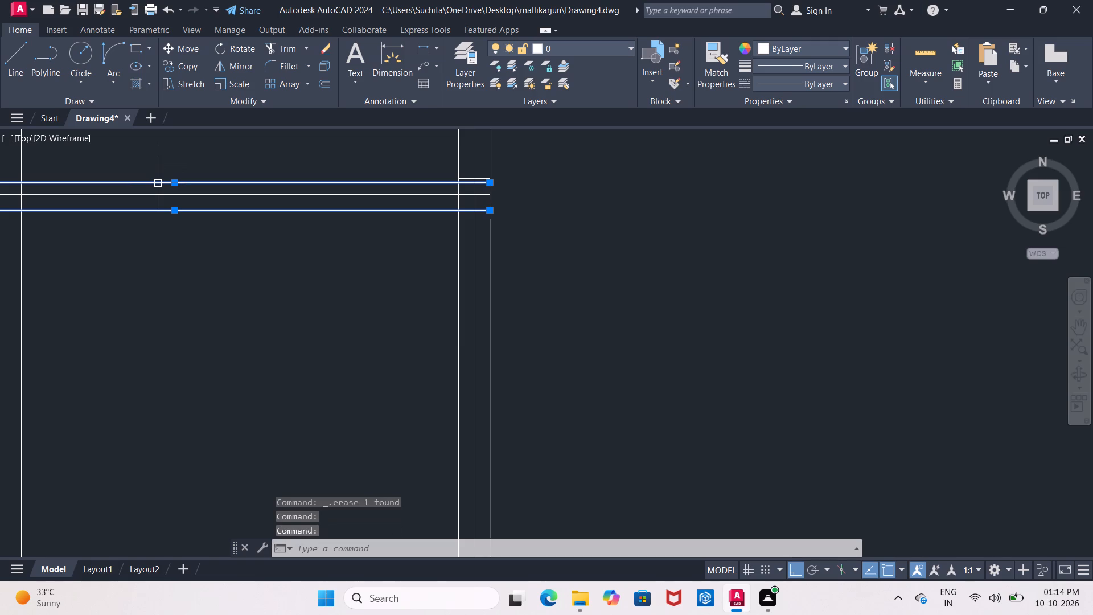
{"action": "key", "text": "Delete"}
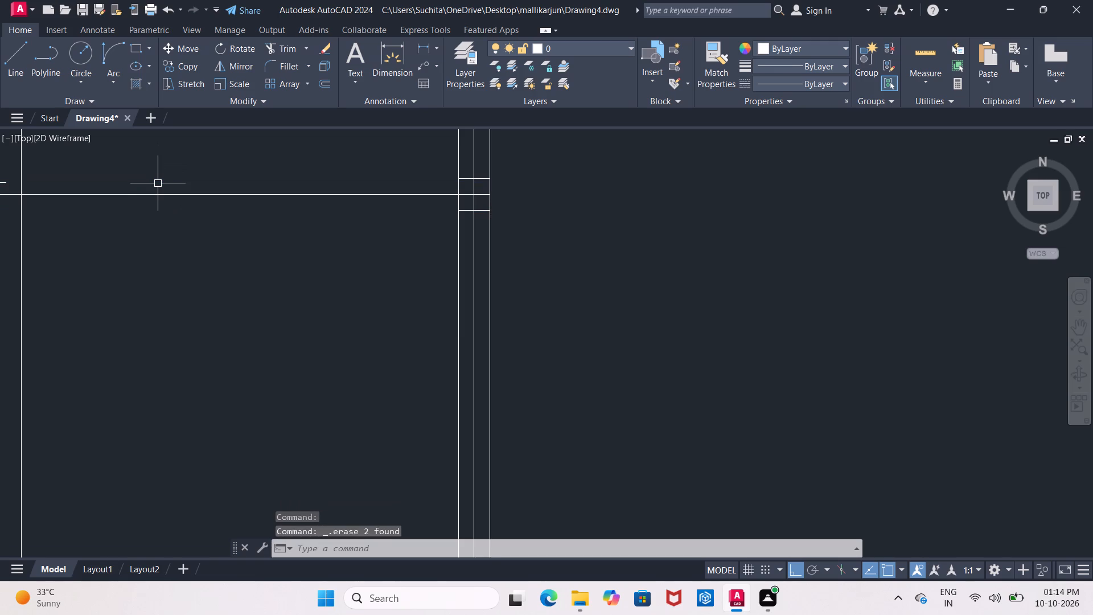
Delete the right wall's inner and outer face lines, including the outer face segment above the lower cross wall's column.
{"action": "scroll", "coordinate": [165, 196], "scroll_direction": "down", "scroll_amount": 1}
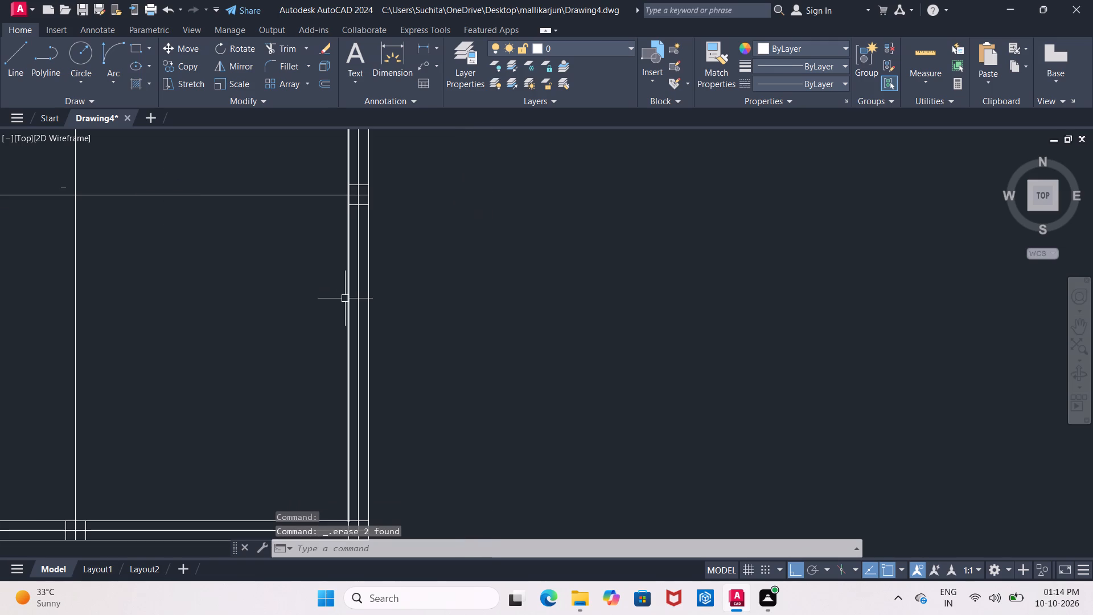
{"action": "left_click", "coordinate": [347, 300]}
{"action": "left_click", "coordinate": [369, 311]}
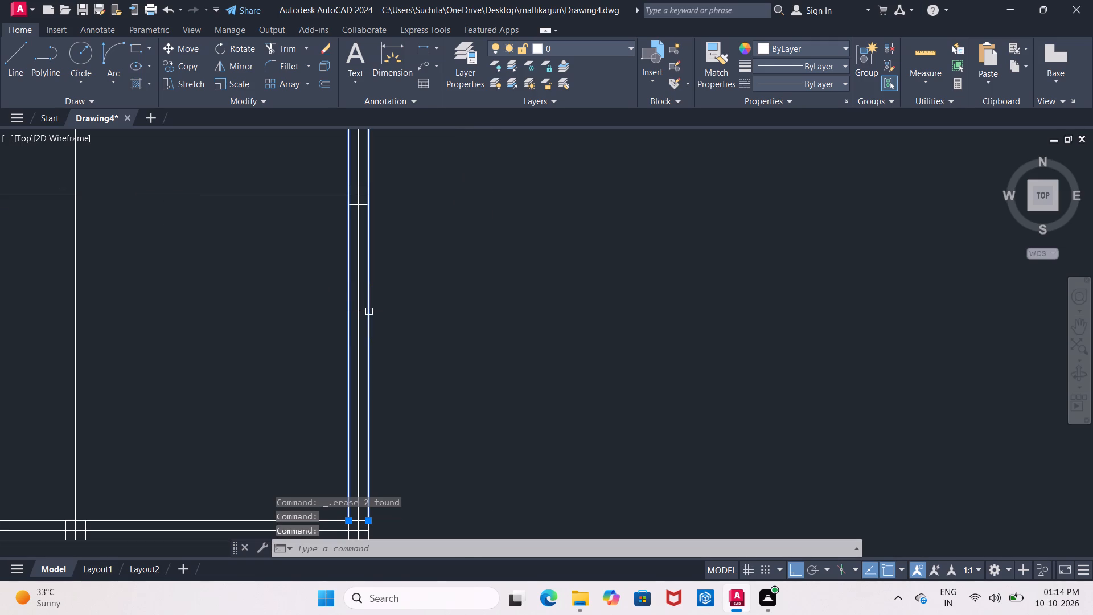
{"action": "key", "text": "Delete"}
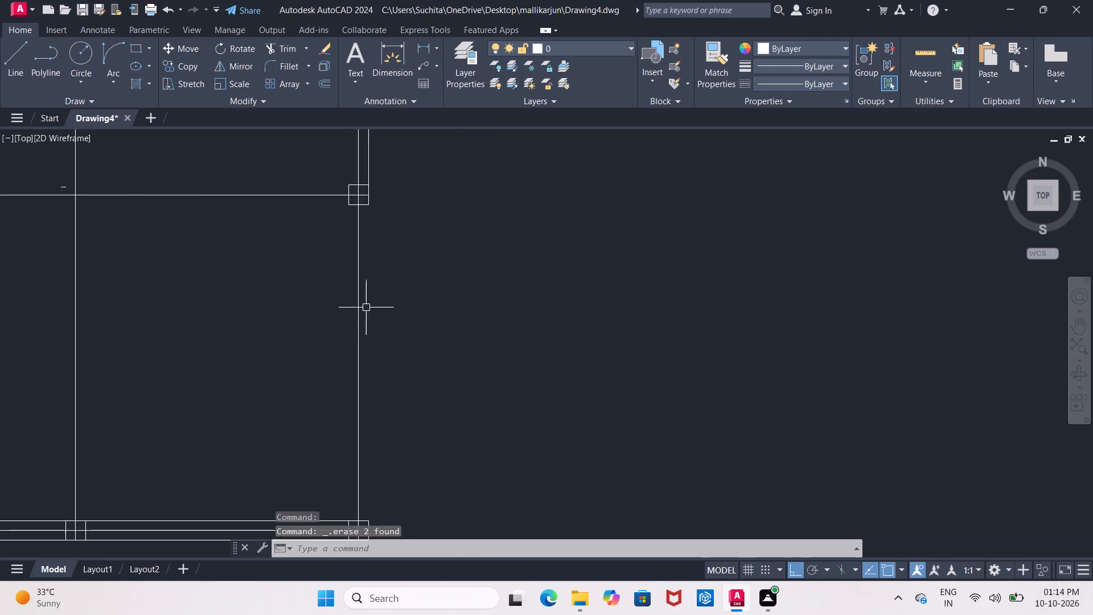
{"action": "middle_click_drag", "start_coordinate": [384, 253], "coordinate": [210, 392]}
{"action": "left_click", "coordinate": [194, 302]}
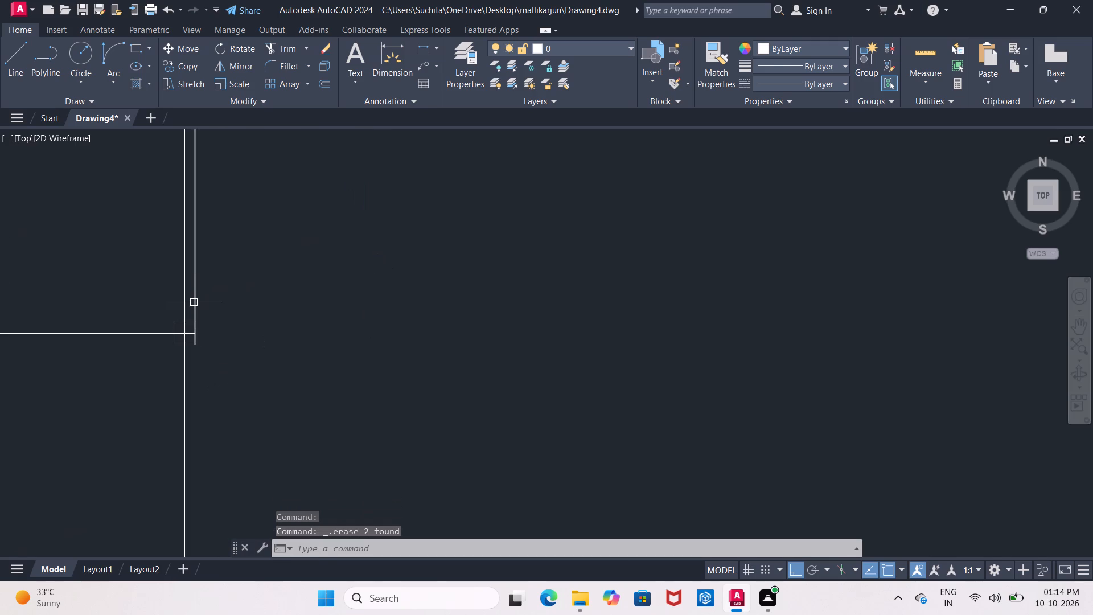
{"action": "key", "text": "Delete"}
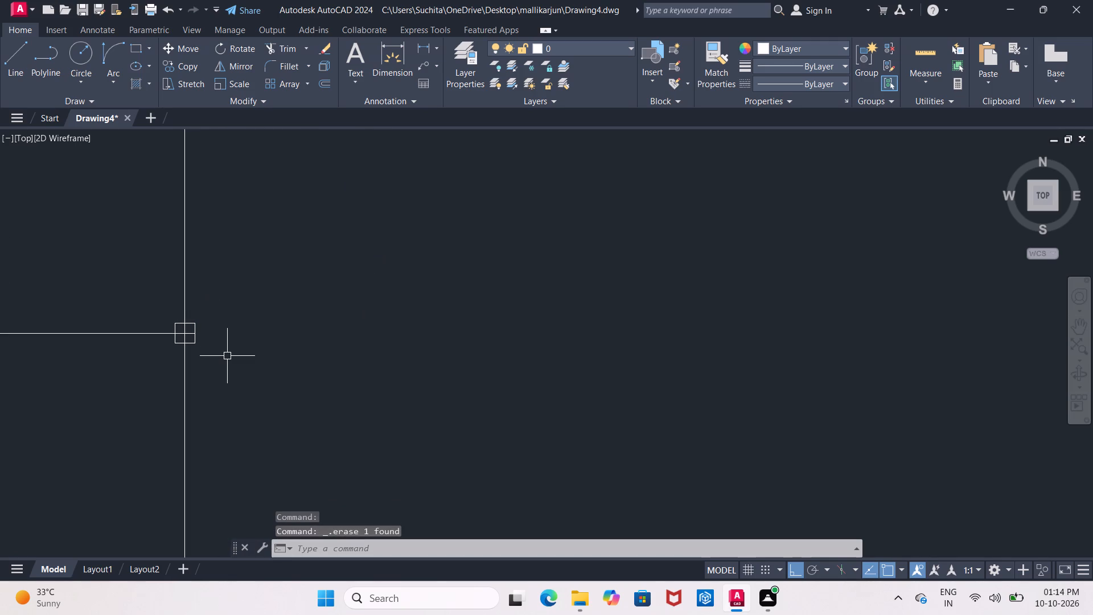
Delete the lower cross wall's two remaining face lines beside the left wall and the stray dash near the interior centre line.
{"action": "scroll", "coordinate": [227, 356], "scroll_direction": "down", "scroll_amount": 4}
{"action": "scroll", "coordinate": [233, 310], "scroll_direction": "up", "scroll_amount": 2}
{"action": "middle_click_drag", "start_coordinate": [245, 297], "coordinate": [255, 284]}
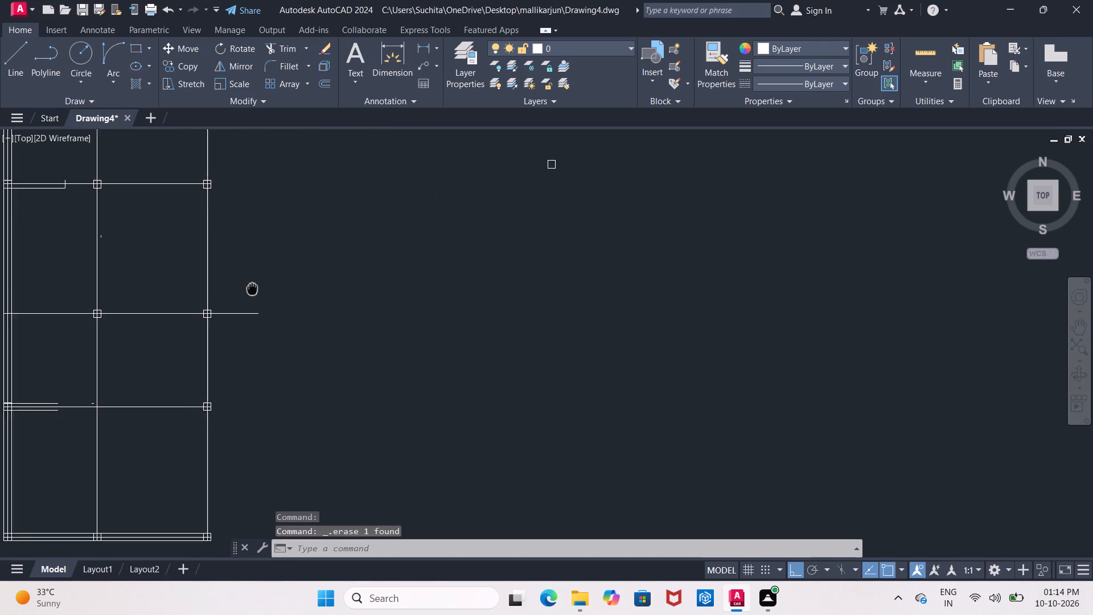
{"action": "middle_click_drag", "start_coordinate": [255, 284], "coordinate": [345, 235]}
{"action": "scroll", "coordinate": [137, 344], "scroll_direction": "up", "scroll_amount": 2}
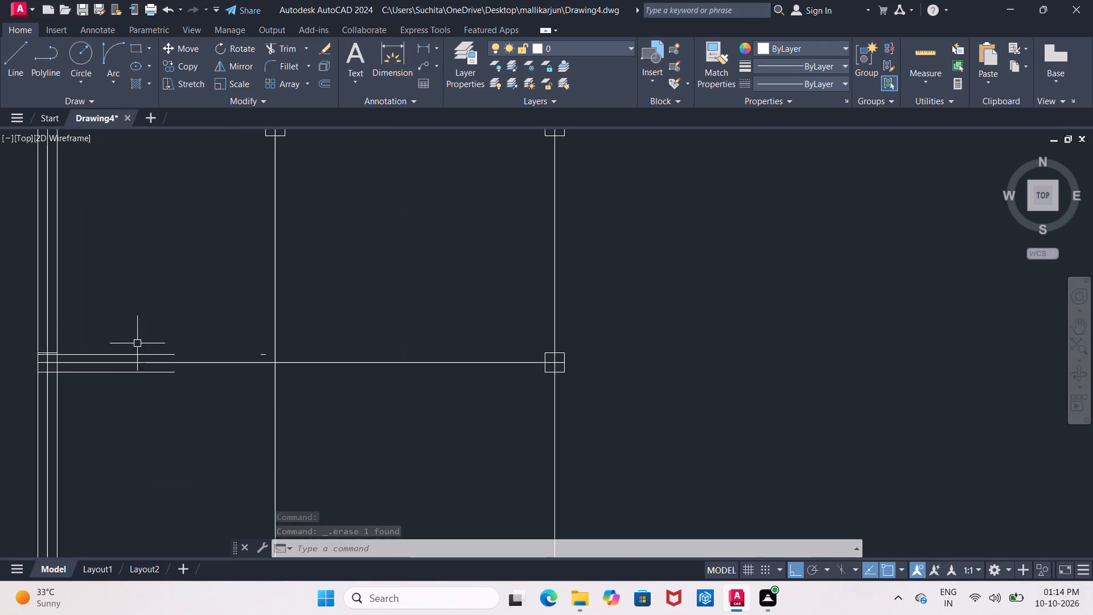
{"action": "left_click", "coordinate": [126, 354]}
{"action": "scroll", "coordinate": [126, 381], "scroll_direction": "up", "scroll_amount": 2}
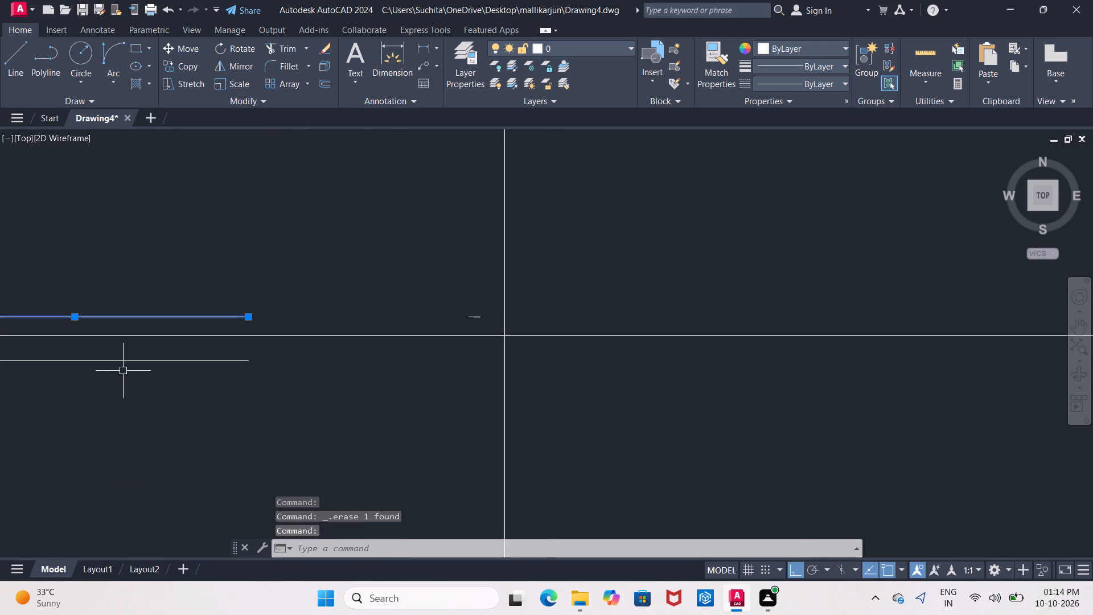
{"action": "left_click", "coordinate": [123, 361]}
{"action": "key", "text": "Delete"}
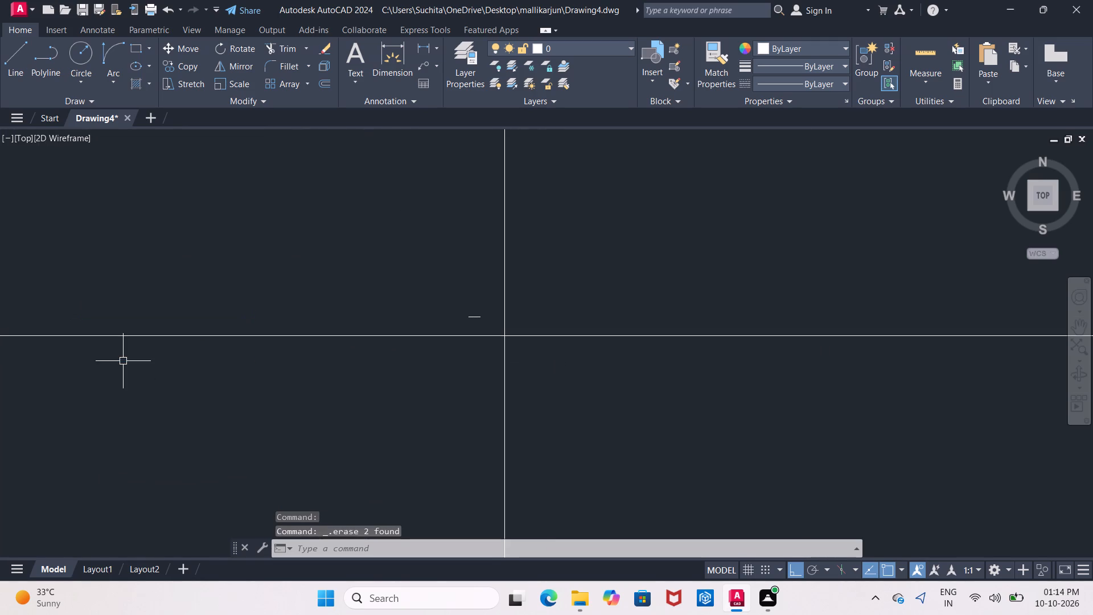
{"action": "scroll", "coordinate": [118, 370], "scroll_direction": "down", "scroll_amount": 2}
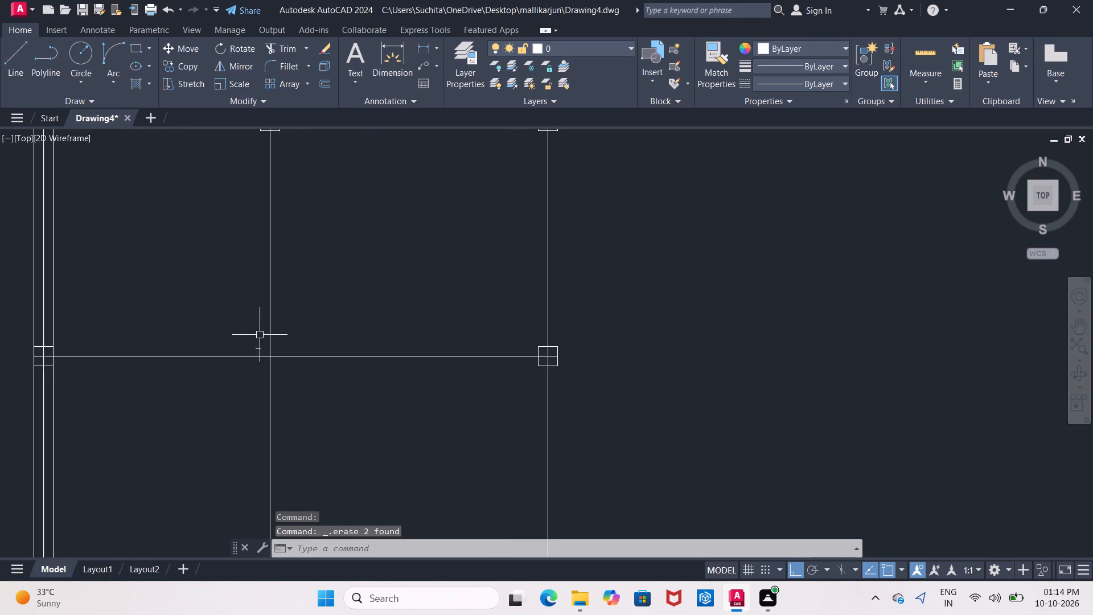
{"action": "left_click", "coordinate": [258, 348]}
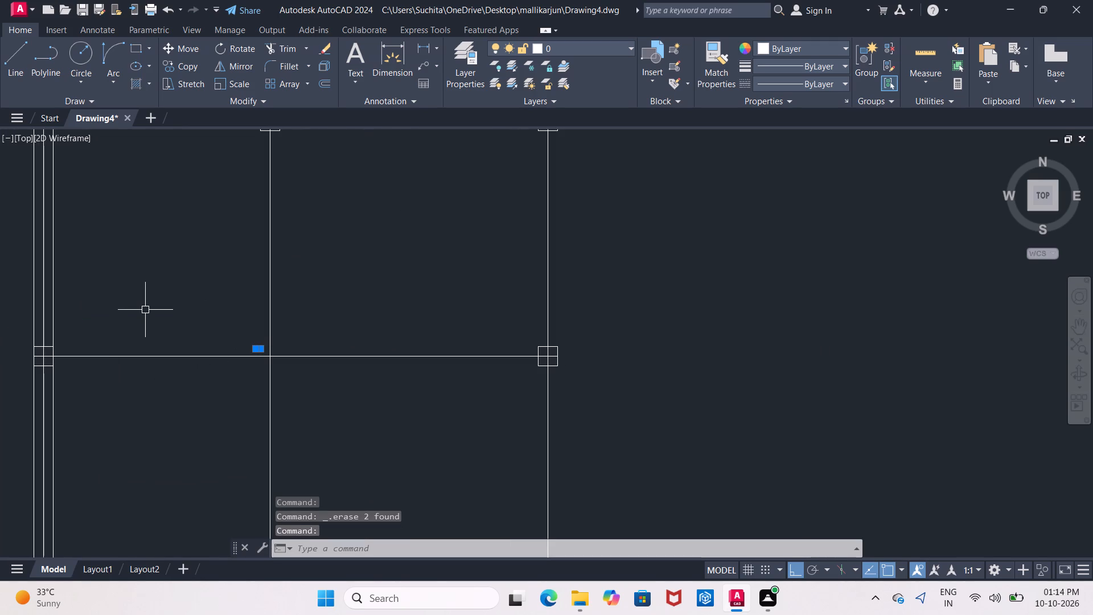
{"action": "key", "text": "Delete"}
Delete the left wall's inner and outer face lines, keeping its centre line.
{"action": "scroll", "coordinate": [142, 315], "scroll_direction": "down", "scroll_amount": 2}
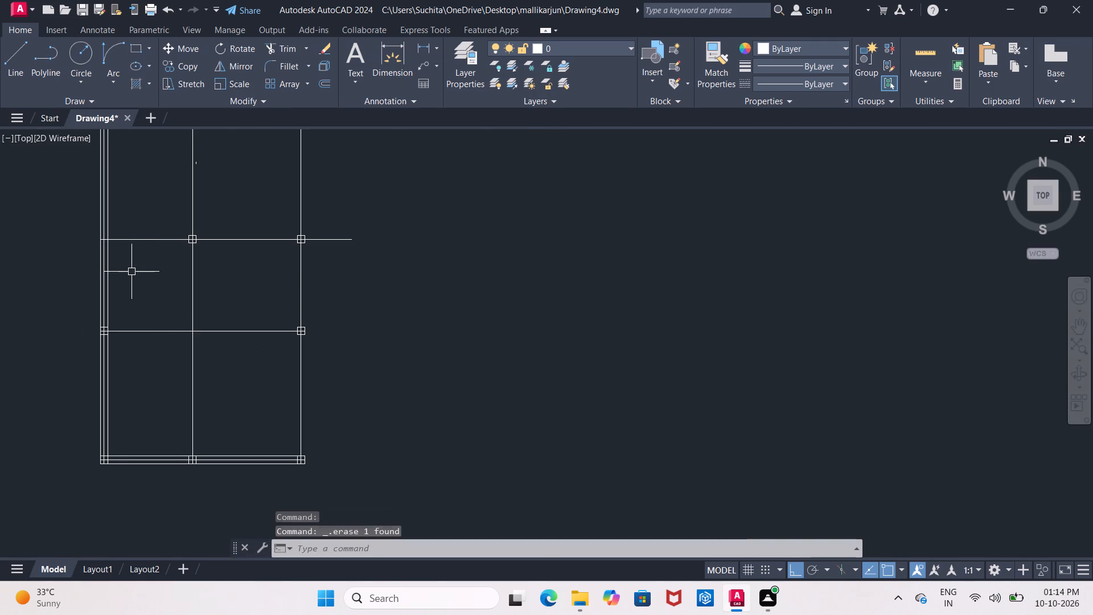
{"action": "scroll", "coordinate": [108, 270], "scroll_direction": "up", "scroll_amount": 2}
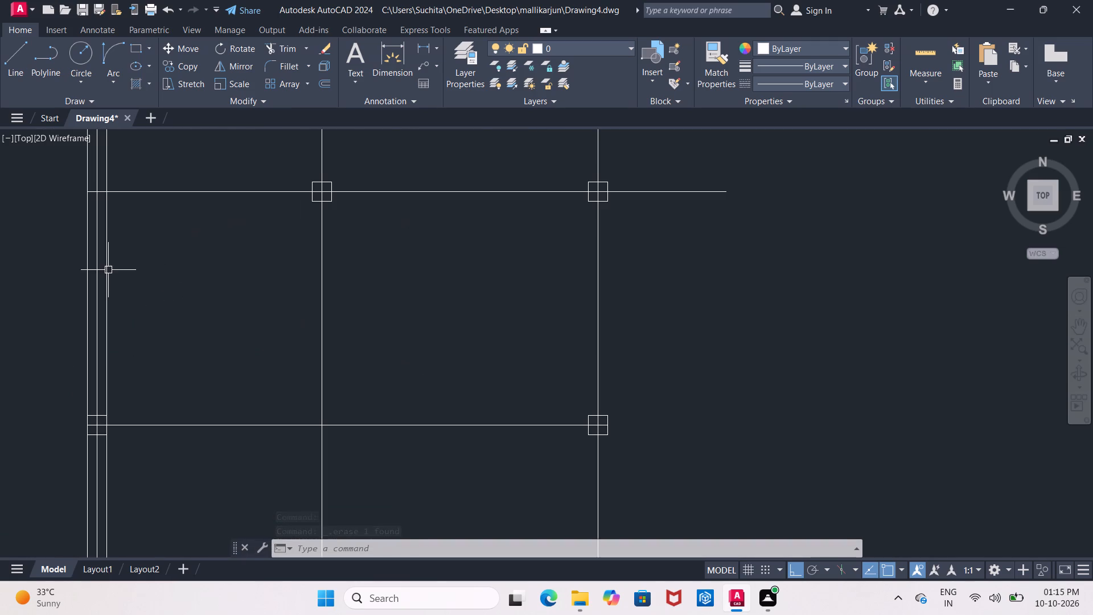
{"action": "left_click", "coordinate": [107, 277]}
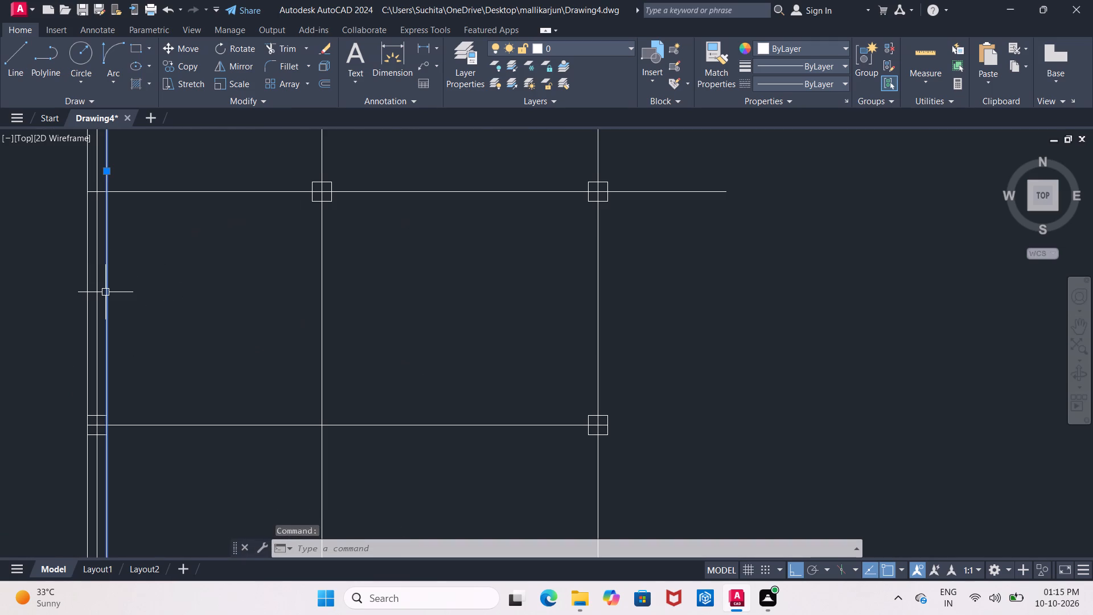
{"action": "left_click", "coordinate": [105, 292]}
{"action": "left_click", "coordinate": [84, 315]}
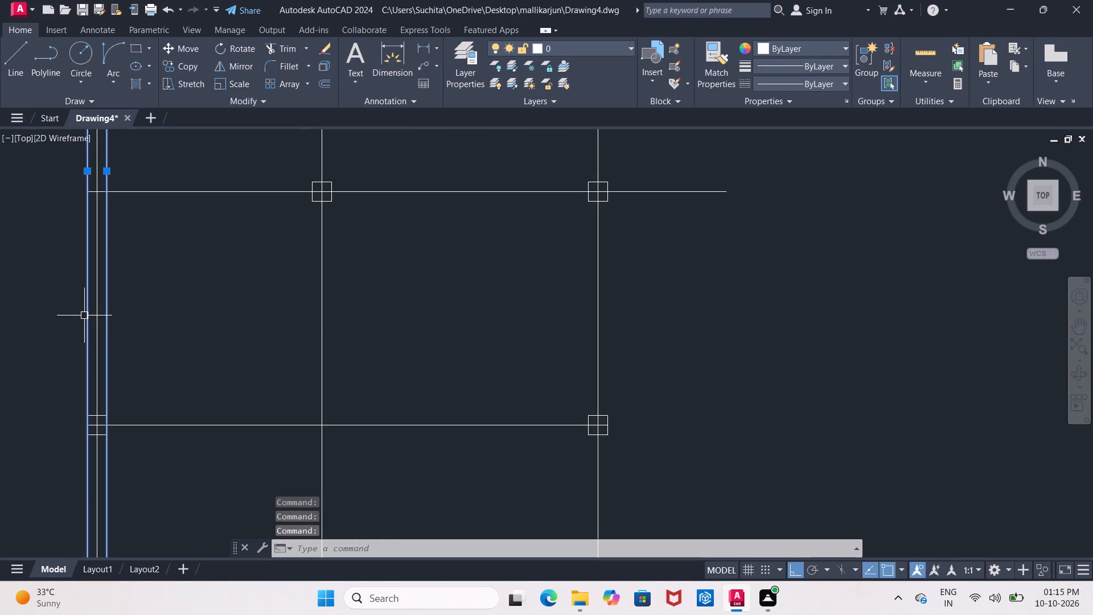
{"action": "key", "text": "Delete"}
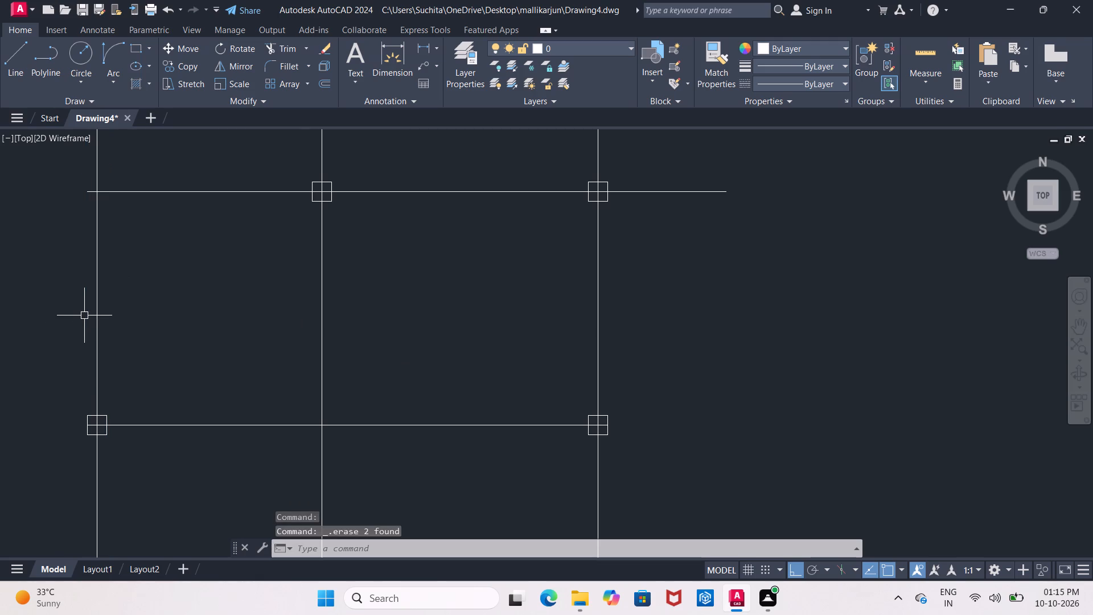
Copy the interior column on the extended horizontal centre line from its centre 8'-9" leftward to the left wall's centre line.
{"action": "scroll", "coordinate": [84, 315], "scroll_direction": "down", "scroll_amount": 2}
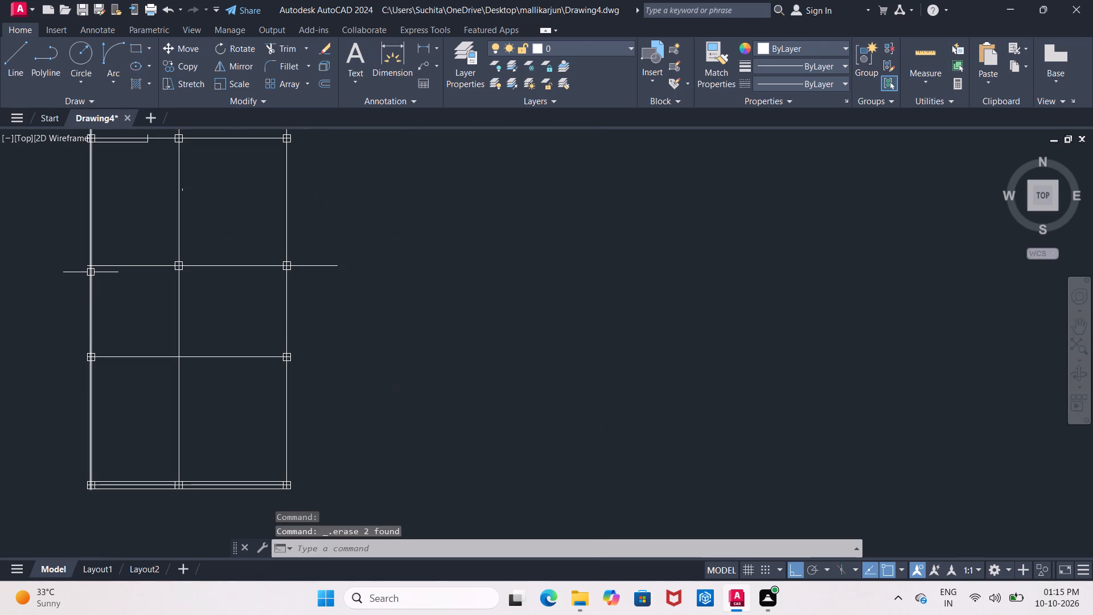
{"action": "scroll", "coordinate": [83, 255], "scroll_direction": "up", "scroll_amount": 2}
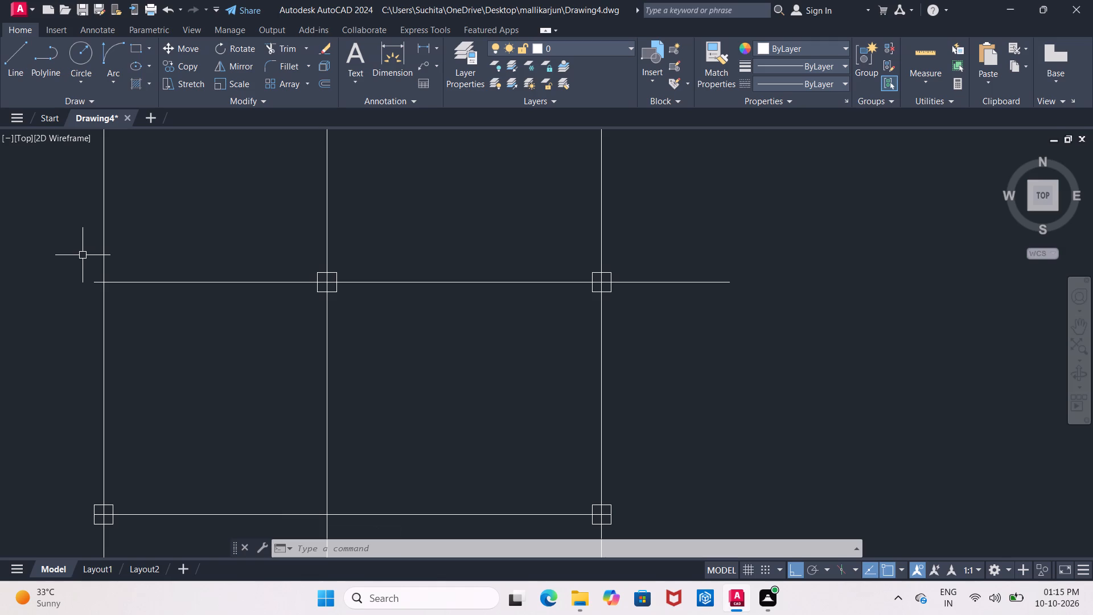
{"action": "key", "text": "Escape"}
{"action": "scroll", "coordinate": [51, 250], "scroll_direction": "down", "scroll_amount": 2}
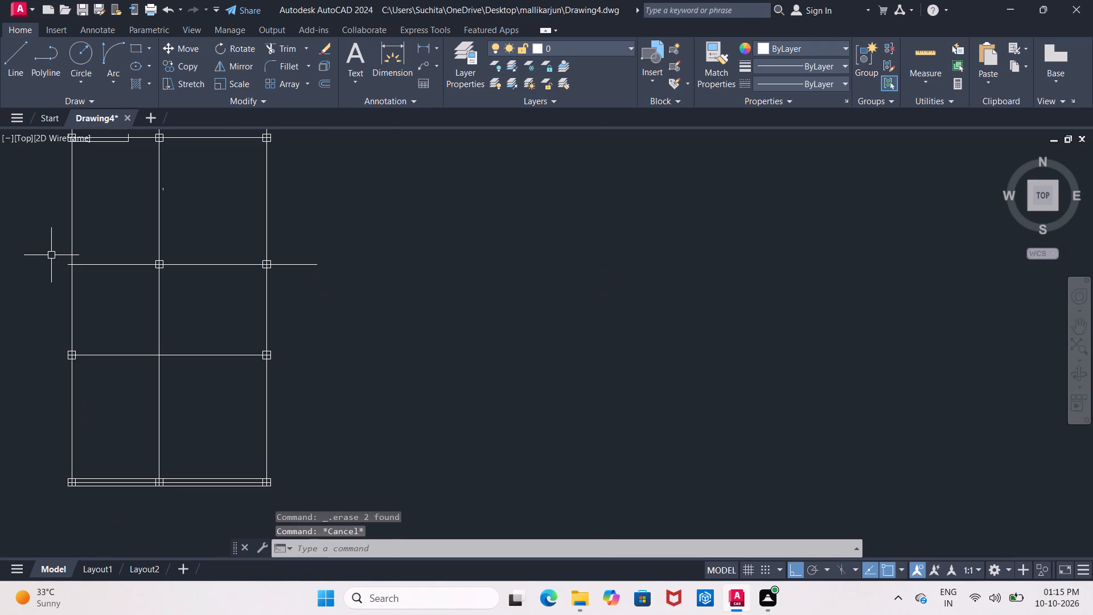
{"action": "middle_click_drag", "start_coordinate": [51, 255], "coordinate": [80, 316]}
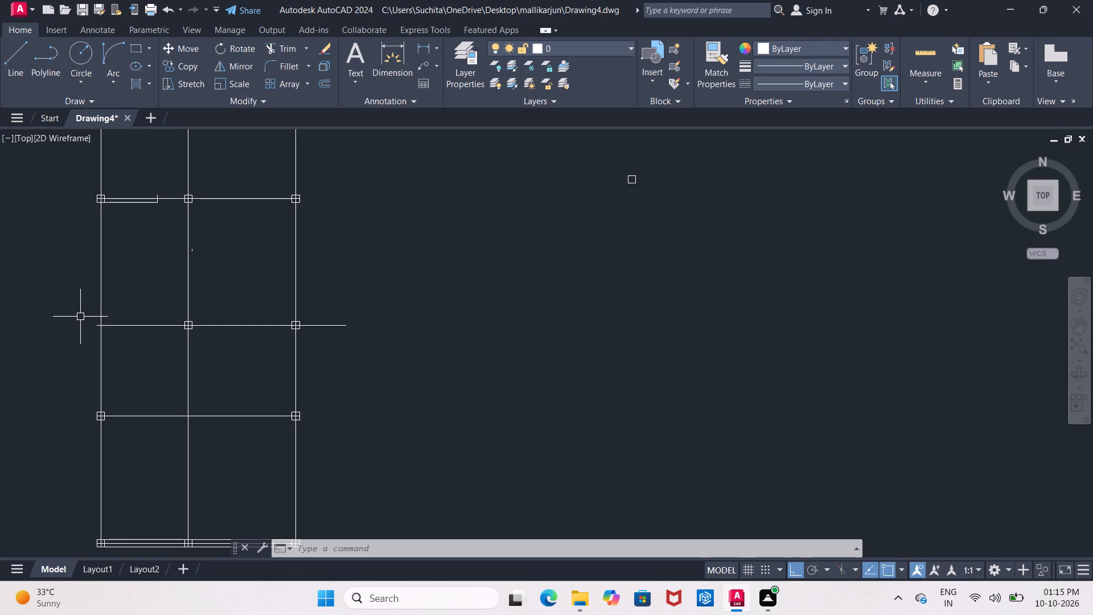
{"action": "scroll", "coordinate": [88, 324], "scroll_direction": "up", "scroll_amount": 2}
{"action": "middle_click_drag", "start_coordinate": [88, 324], "coordinate": [30, 304]}
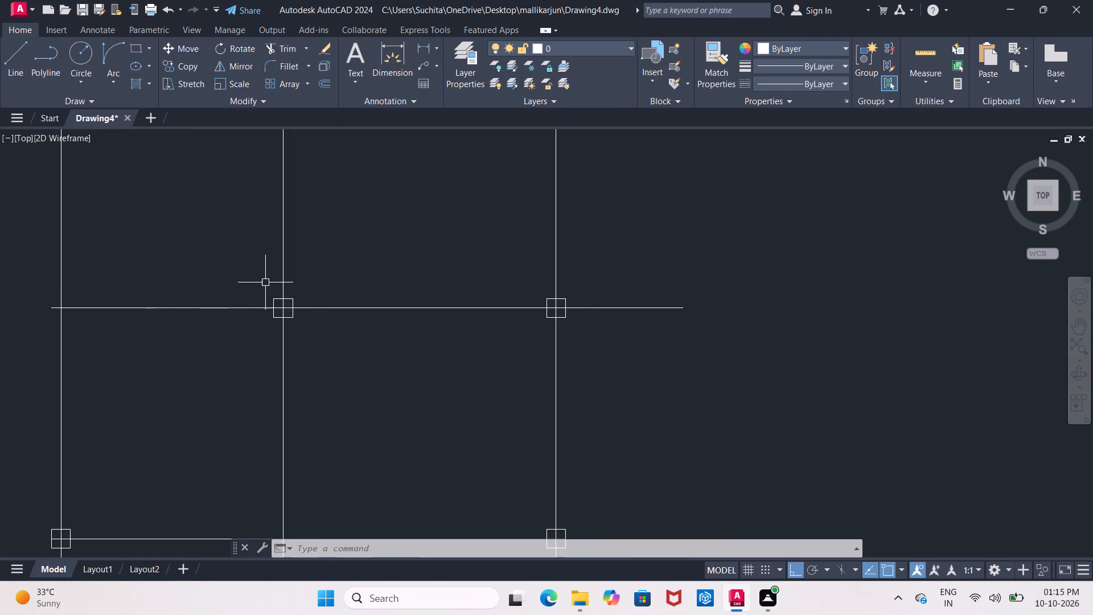
{"action": "left_click", "coordinate": [254, 286]}
{"action": "left_click", "coordinate": [317, 337]}
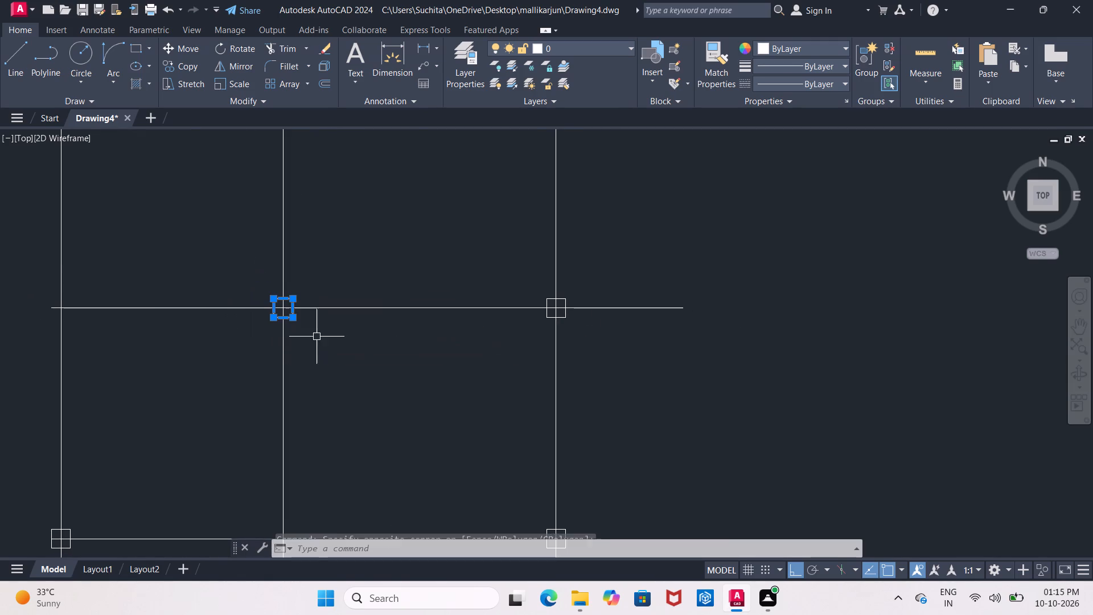
{"action": "left_click", "coordinate": [173, 65]}
{"action": "scroll", "coordinate": [290, 286], "scroll_direction": "up", "scroll_amount": 1}
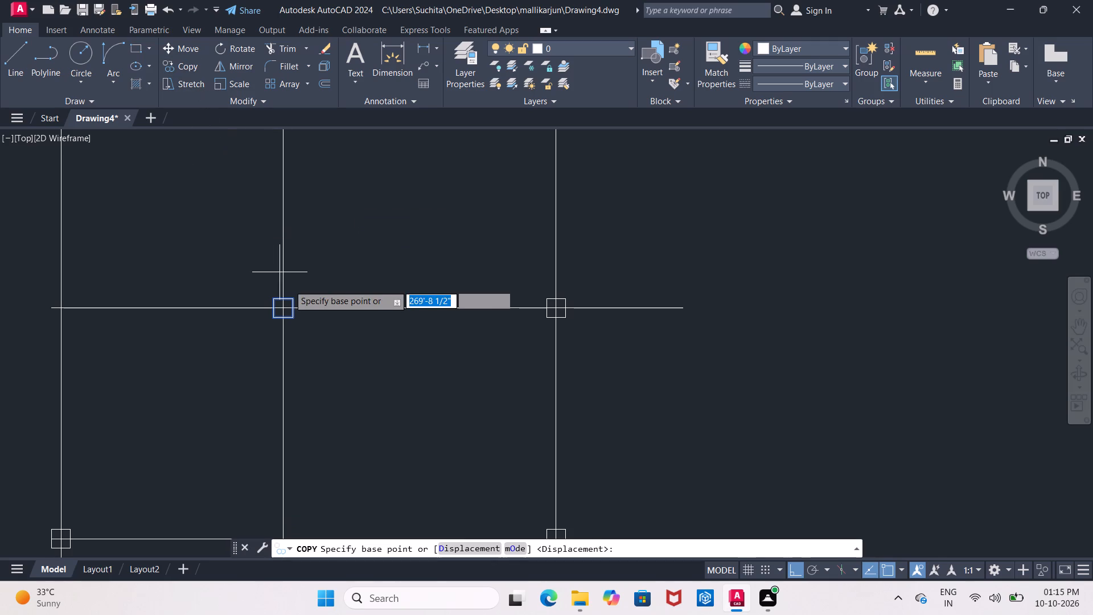
{"action": "middle_click_drag", "start_coordinate": [294, 277], "coordinate": [305, 227]}
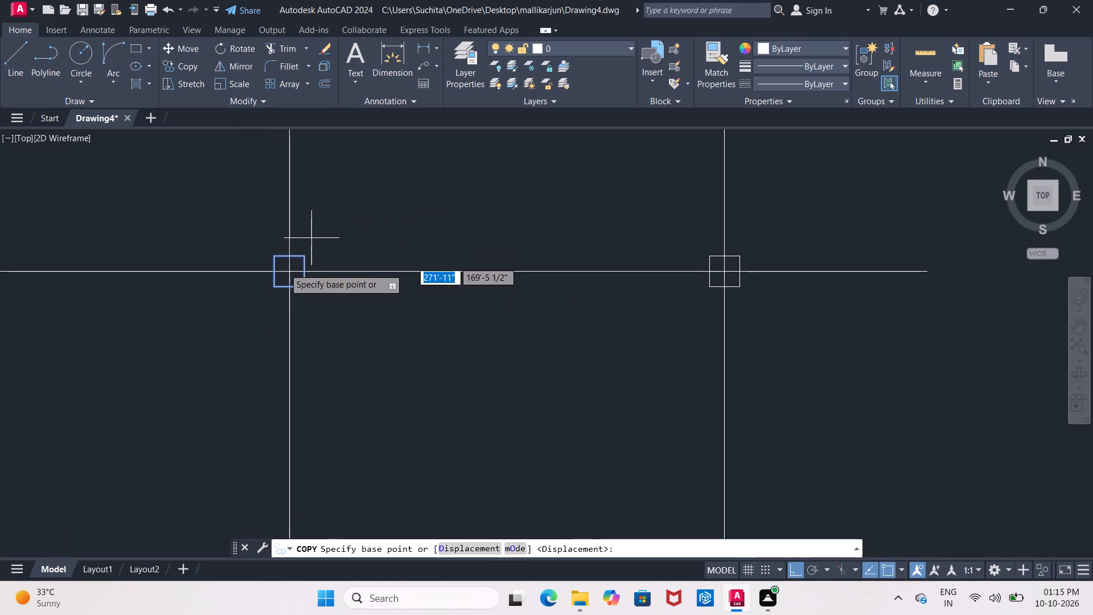
{"action": "left_click", "coordinate": [287, 273]}
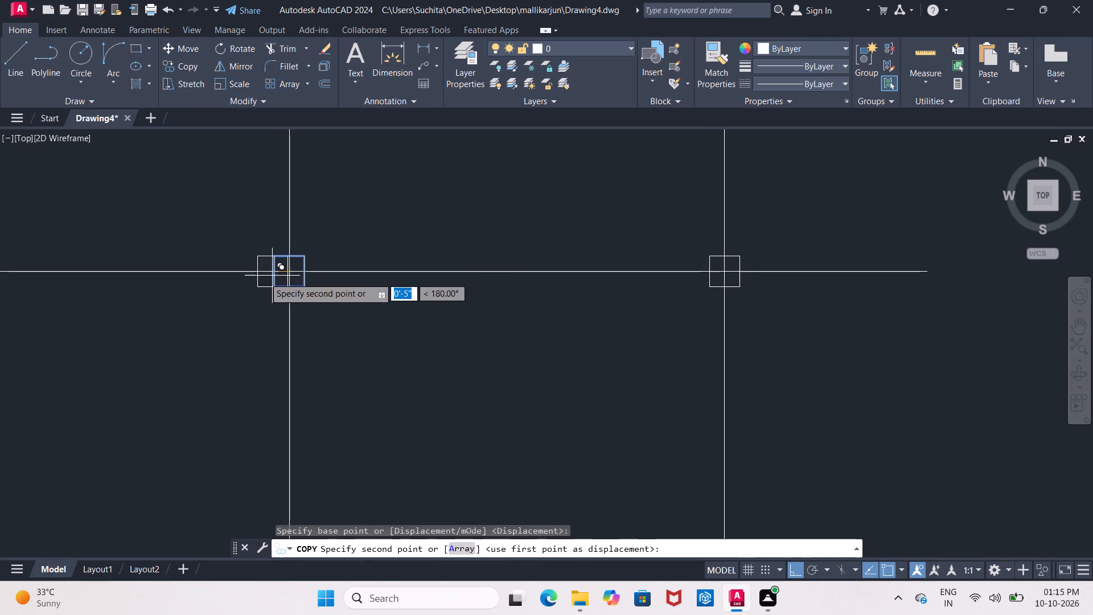
{"action": "middle_click_drag", "start_coordinate": [149, 268], "coordinate": [330, 255]}
{"action": "scroll", "coordinate": [79, 256], "scroll_direction": "up", "scroll_amount": 3}
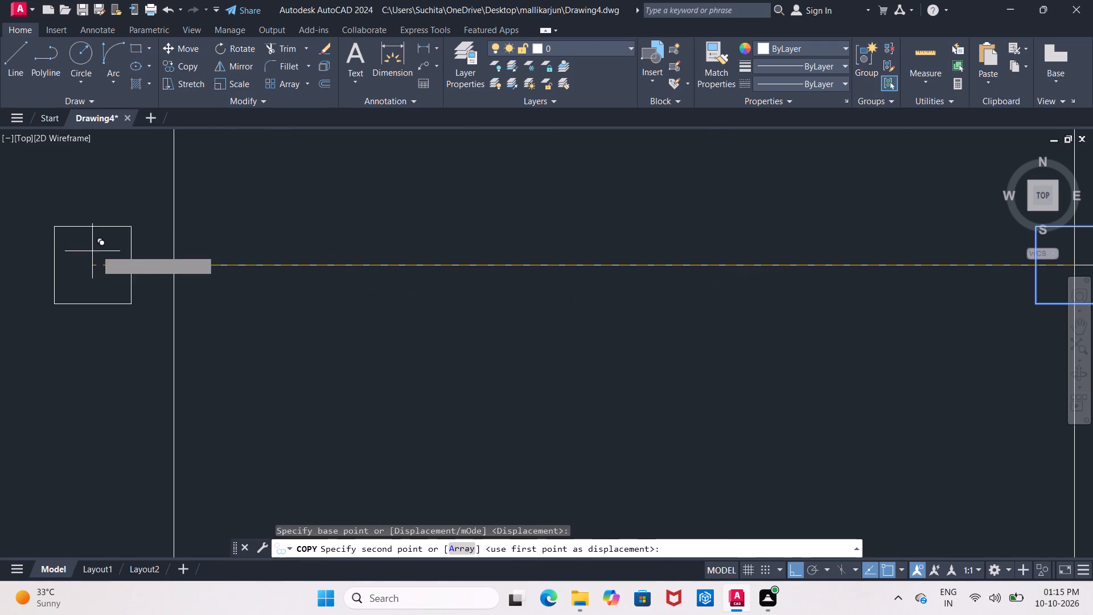
{"action": "left_click", "coordinate": [171, 265]}
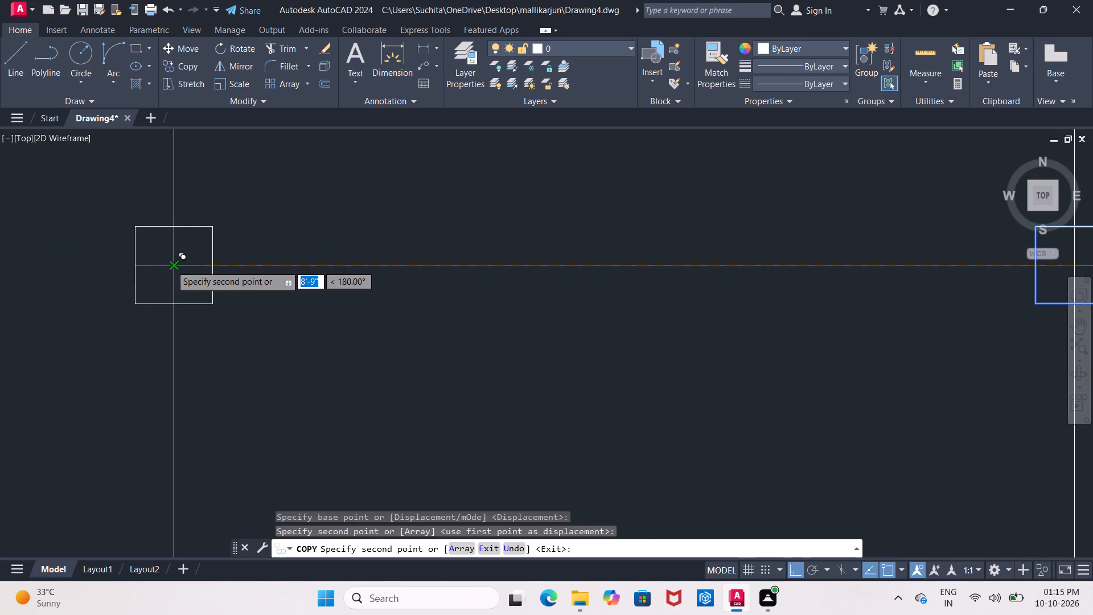
Examine the column grid from the upper cross wall down to the bottom wall for remaining wall face lines.
{"action": "key", "text": "Escape"}
{"action": "scroll", "coordinate": [172, 266], "scroll_direction": "down", "scroll_amount": 6}
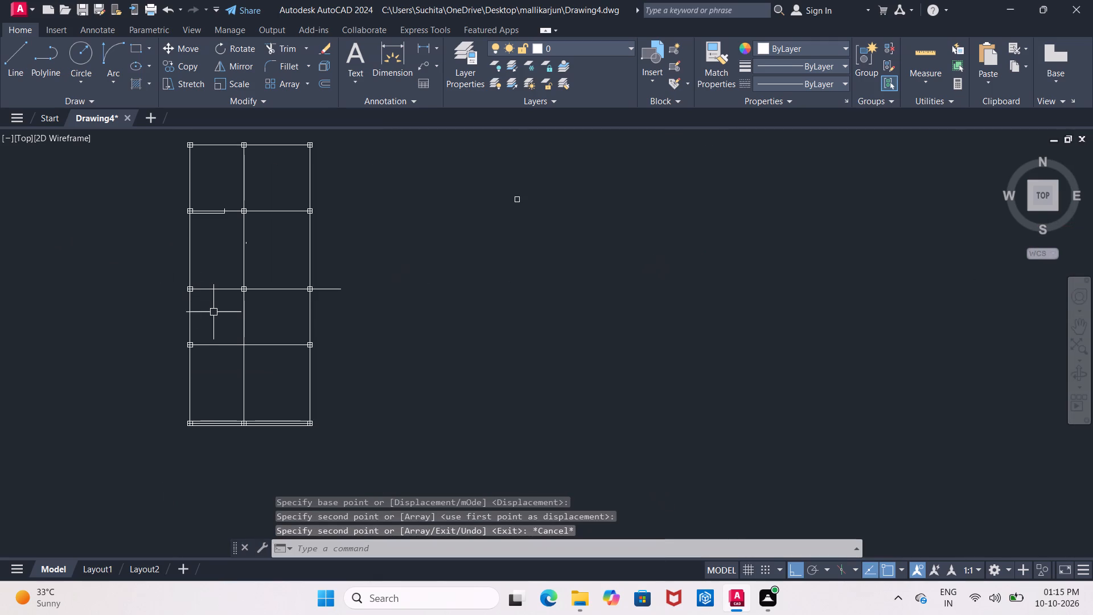
{"action": "middle_click_drag", "start_coordinate": [208, 321], "coordinate": [169, 295]}
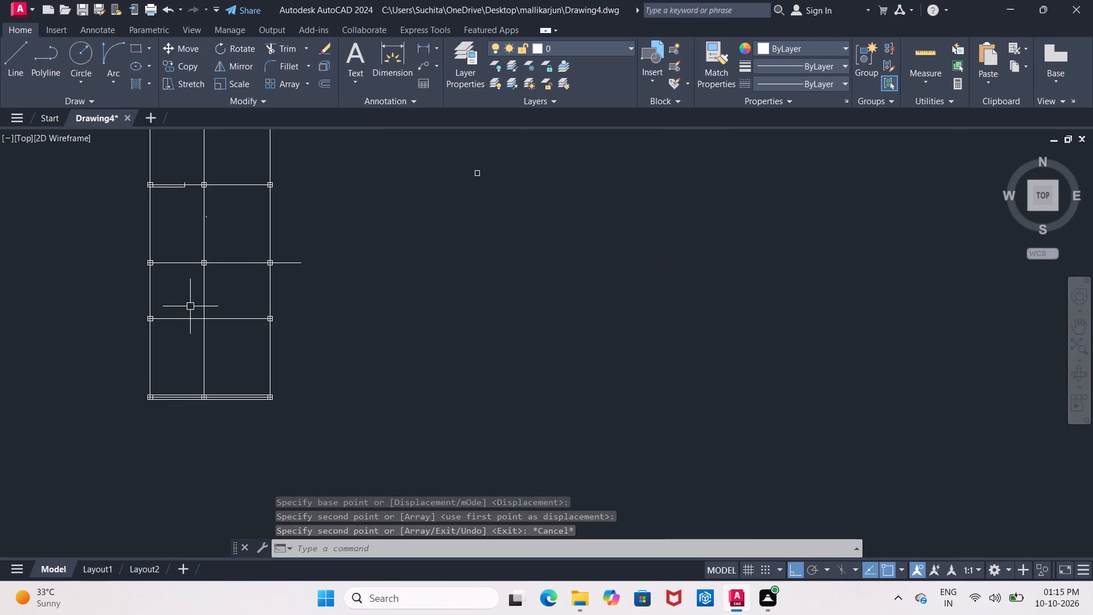
{"action": "middle_click_drag", "start_coordinate": [190, 306], "coordinate": [162, 269]}
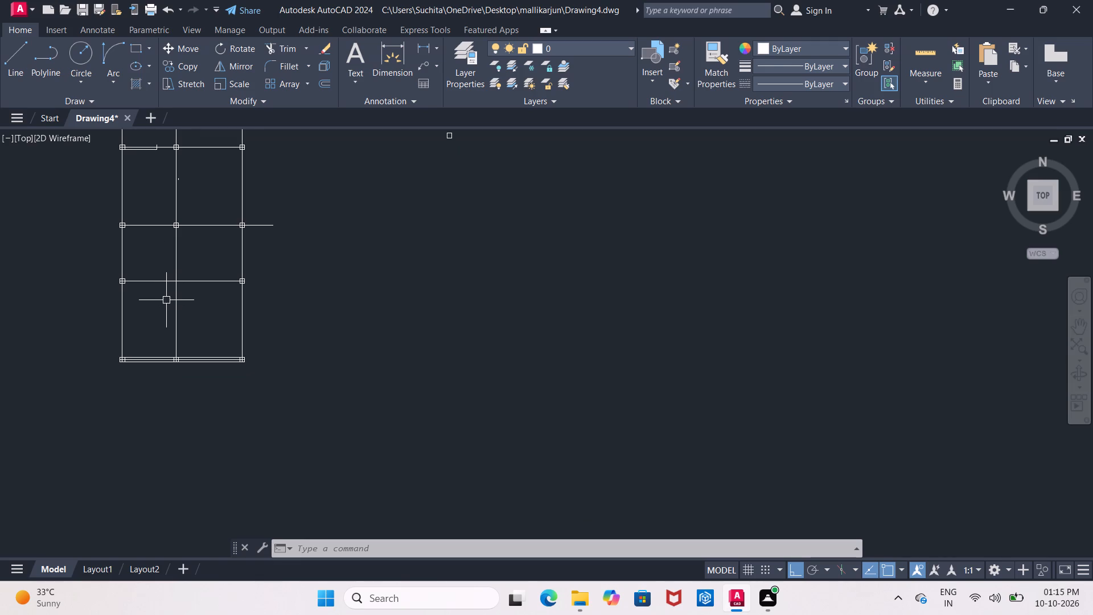
{"action": "scroll", "coordinate": [166, 300], "scroll_direction": "up", "scroll_amount": 1}
{"action": "middle_click_drag", "start_coordinate": [166, 300], "coordinate": [140, 333]}
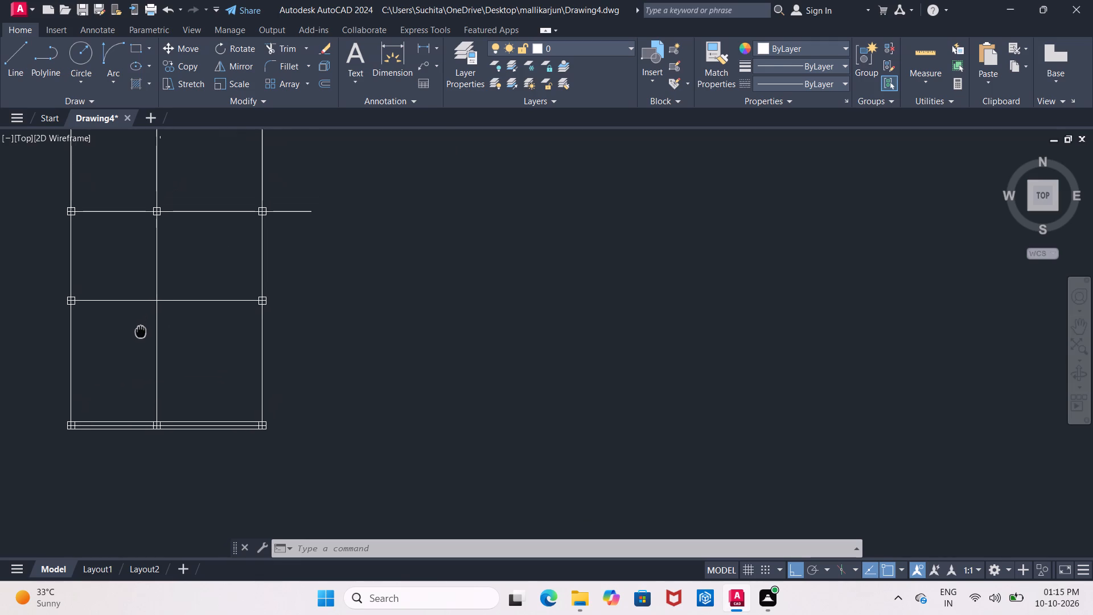
{"action": "middle_click_drag", "start_coordinate": [140, 333], "coordinate": [139, 337]}
{"action": "middle_click_drag", "start_coordinate": [134, 337], "coordinate": [147, 434]}
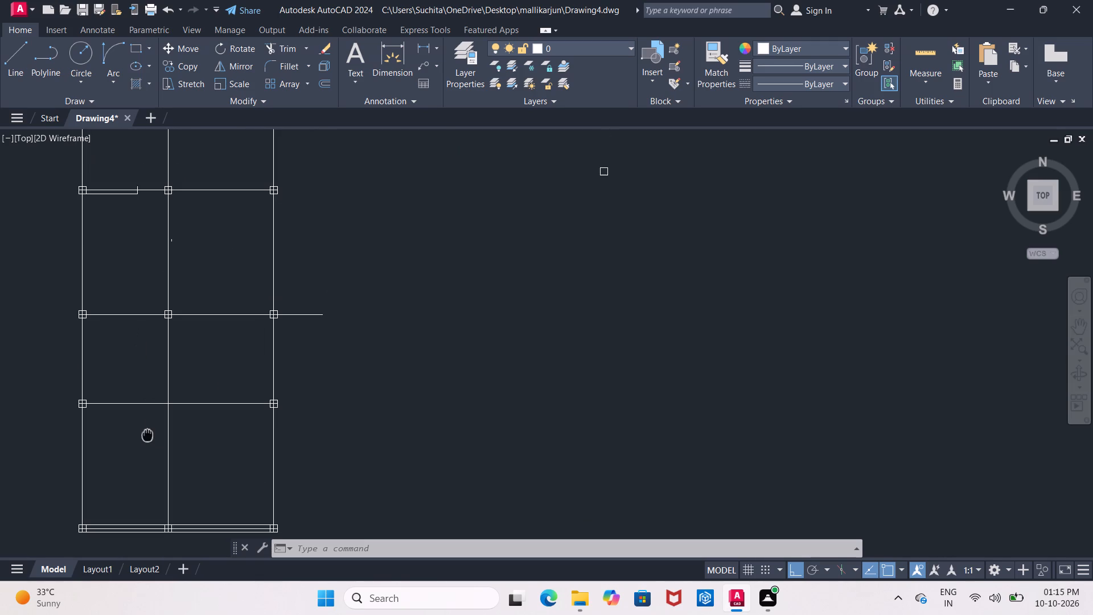
{"action": "middle_click_drag", "start_coordinate": [147, 434], "coordinate": [143, 457]}
{"action": "middle_click_drag", "start_coordinate": [84, 255], "coordinate": [87, 268]}
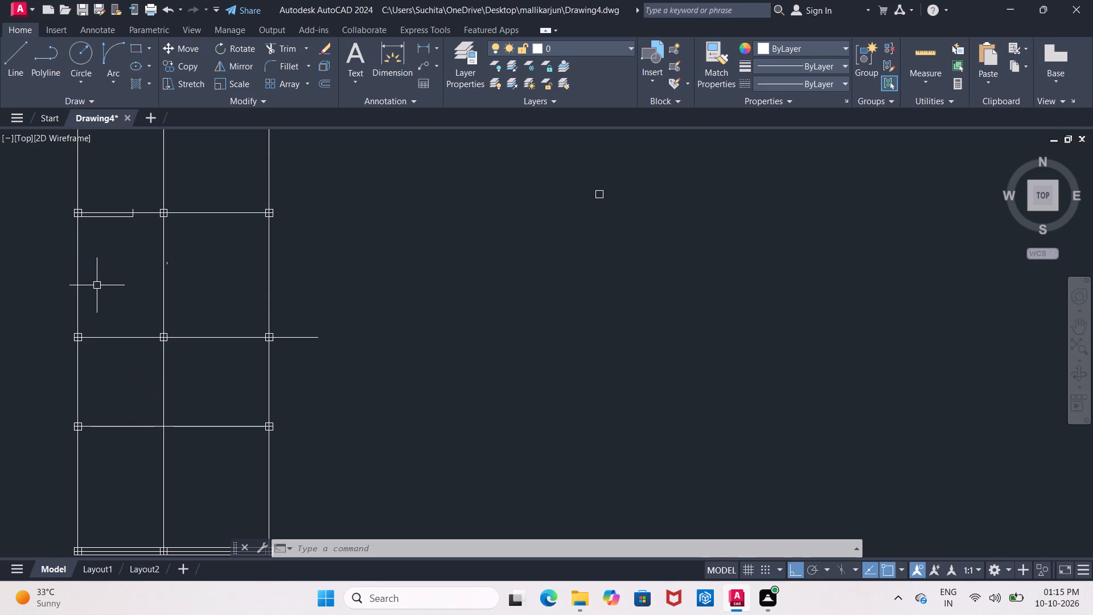
{"action": "middle_click_drag", "start_coordinate": [87, 268], "coordinate": [67, 194]}
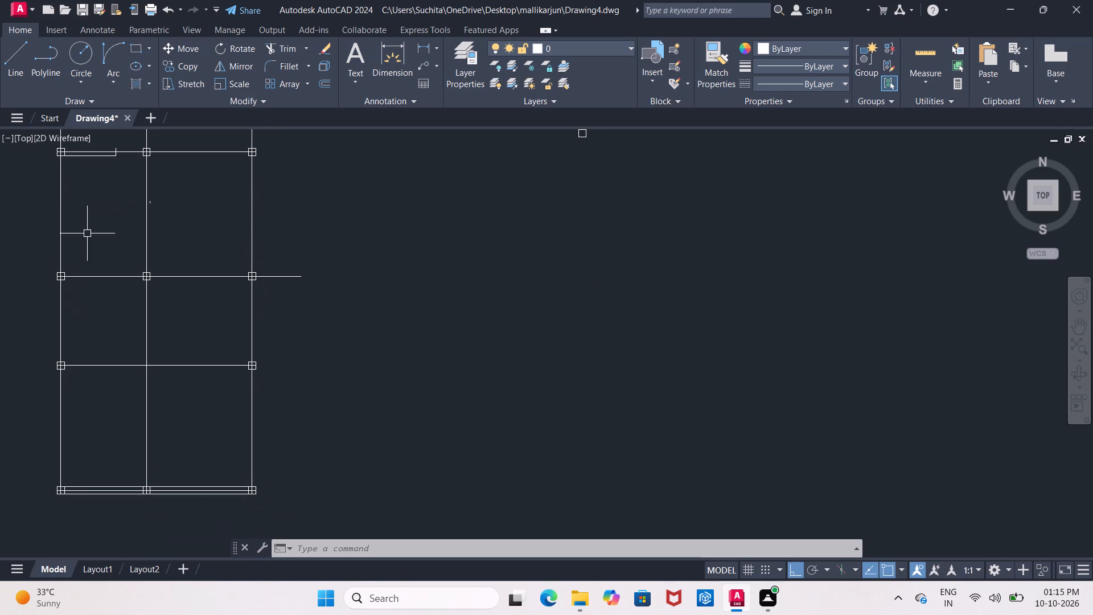
Delete the bottom wall's inner face line and both outer face segments, keeping its centre line and columns.
{"action": "scroll", "coordinate": [133, 385], "scroll_direction": "up", "scroll_amount": 1}
{"action": "middle_click_drag", "start_coordinate": [134, 373], "coordinate": [137, 366]}
{"action": "middle_click_drag", "start_coordinate": [138, 363], "coordinate": [144, 334]}
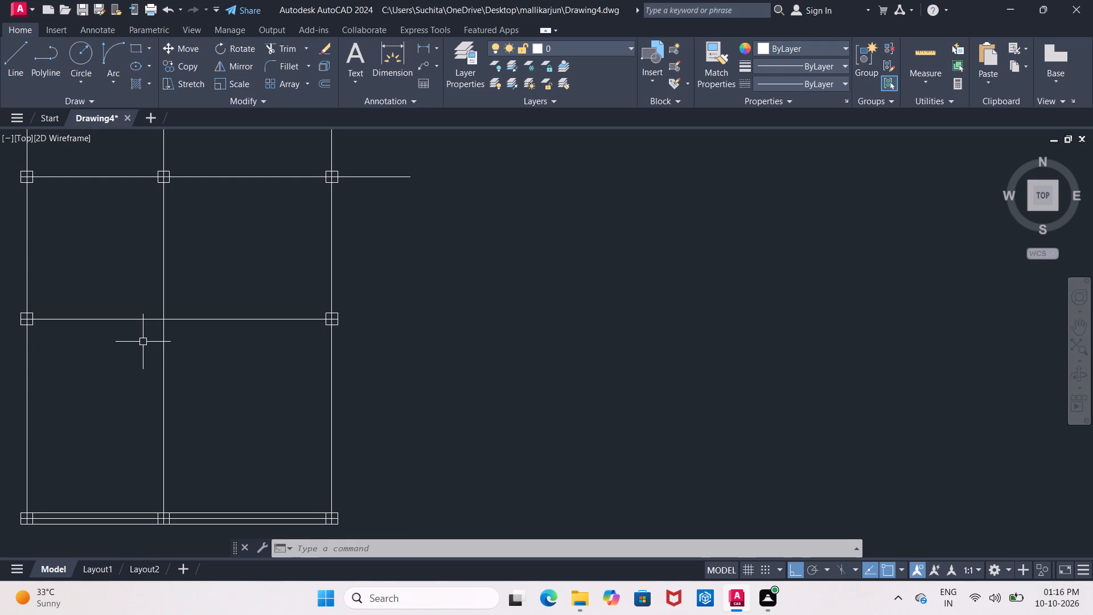
{"action": "middle_click_drag", "start_coordinate": [139, 345], "coordinate": [139, 315]}
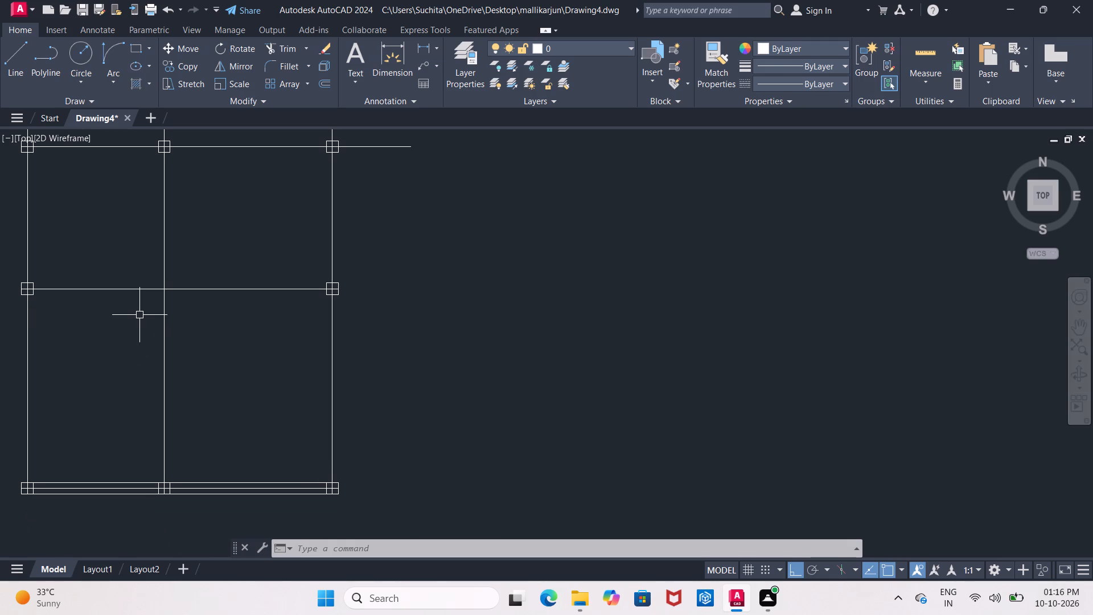
{"action": "middle_click_drag", "start_coordinate": [139, 315], "coordinate": [174, 318]}
{"action": "middle_click_drag", "start_coordinate": [153, 330], "coordinate": [155, 199]}
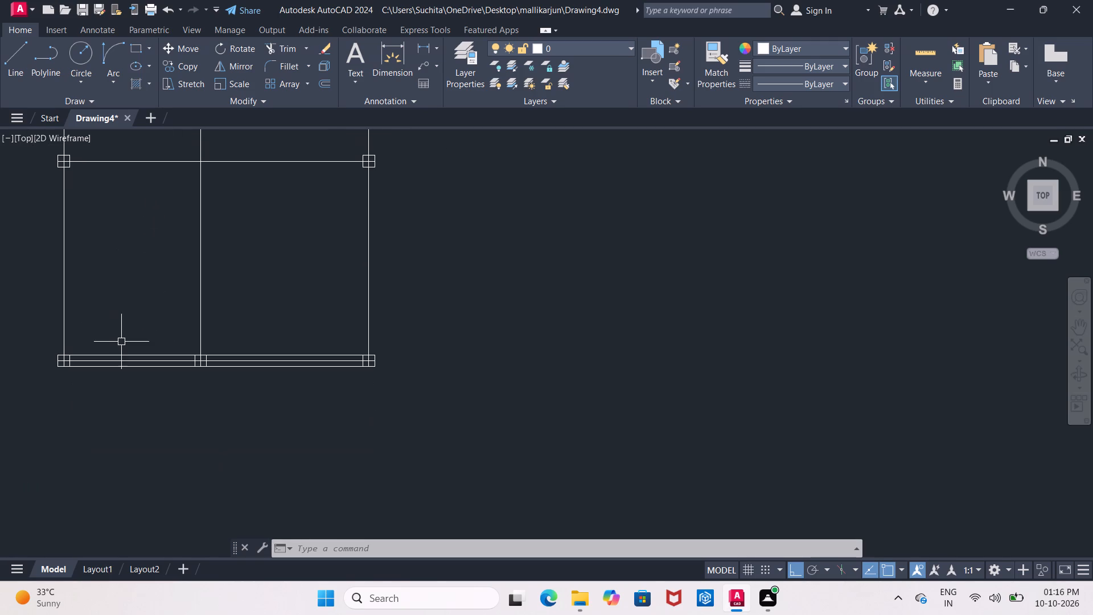
{"action": "scroll", "coordinate": [121, 342], "scroll_direction": "up", "scroll_amount": 2}
{"action": "middle_click_drag", "start_coordinate": [124, 338], "coordinate": [180, 280]}
{"action": "left_click", "coordinate": [149, 317]}
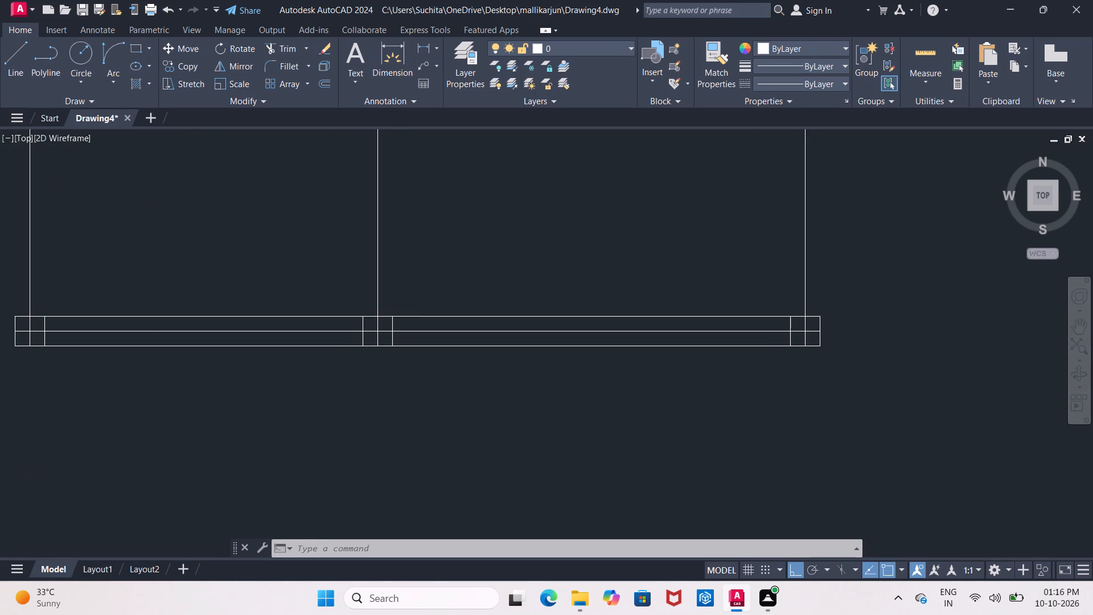
{"action": "left_click", "coordinate": [151, 346]}
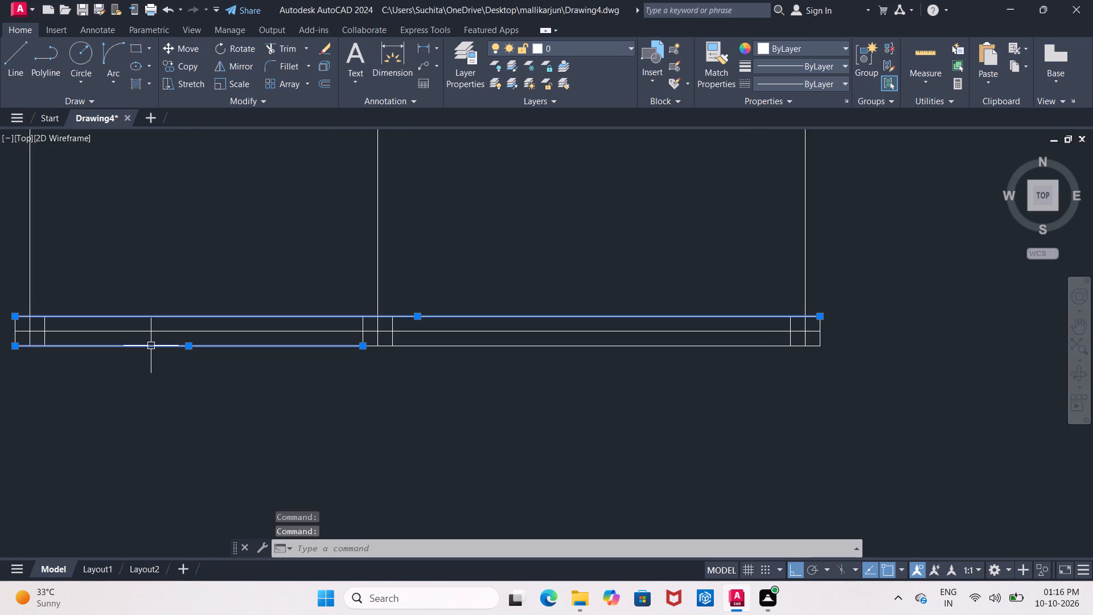
{"action": "key", "text": "Delete"}
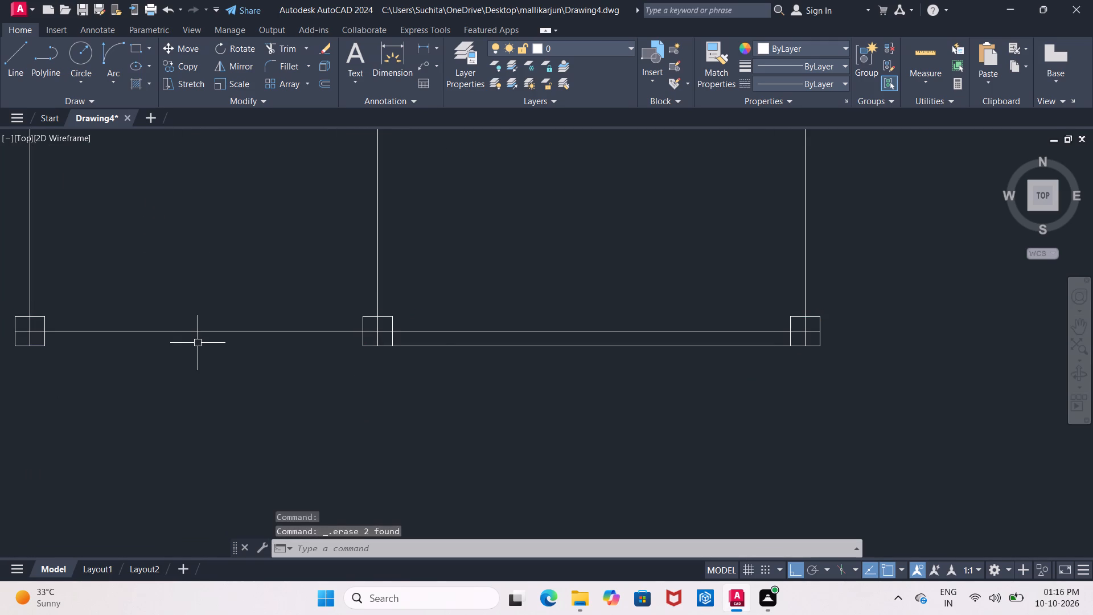
{"action": "left_click", "coordinate": [444, 344]}
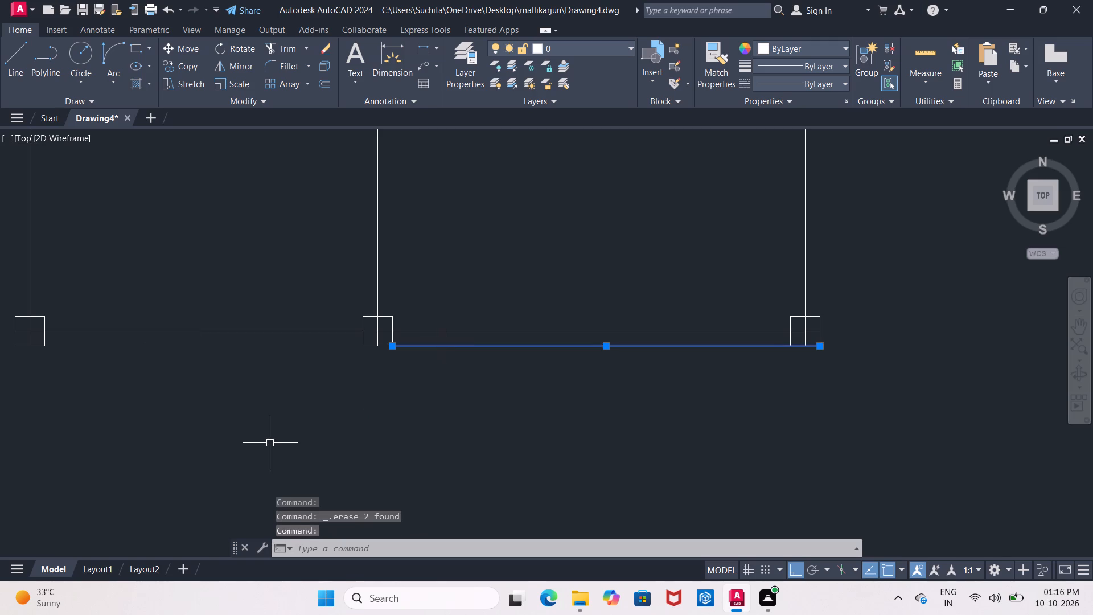
{"action": "key", "text": "Delete"}
Measure the extended horizontal centre line's overhang from the right wall's column centre to its free end with a linear dimension.
{"action": "scroll", "coordinate": [254, 531], "scroll_direction": "down", "scroll_amount": 3}
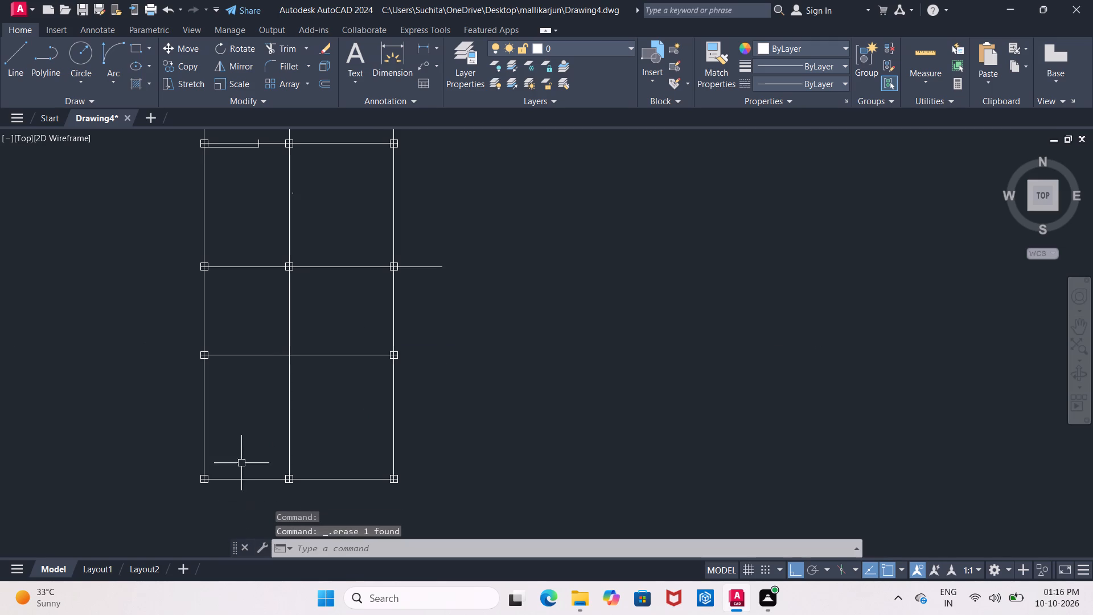
{"action": "scroll", "coordinate": [442, 302], "scroll_direction": "up", "scroll_amount": 1}
{"action": "middle_click_drag", "start_coordinate": [394, 297], "coordinate": [253, 321]}
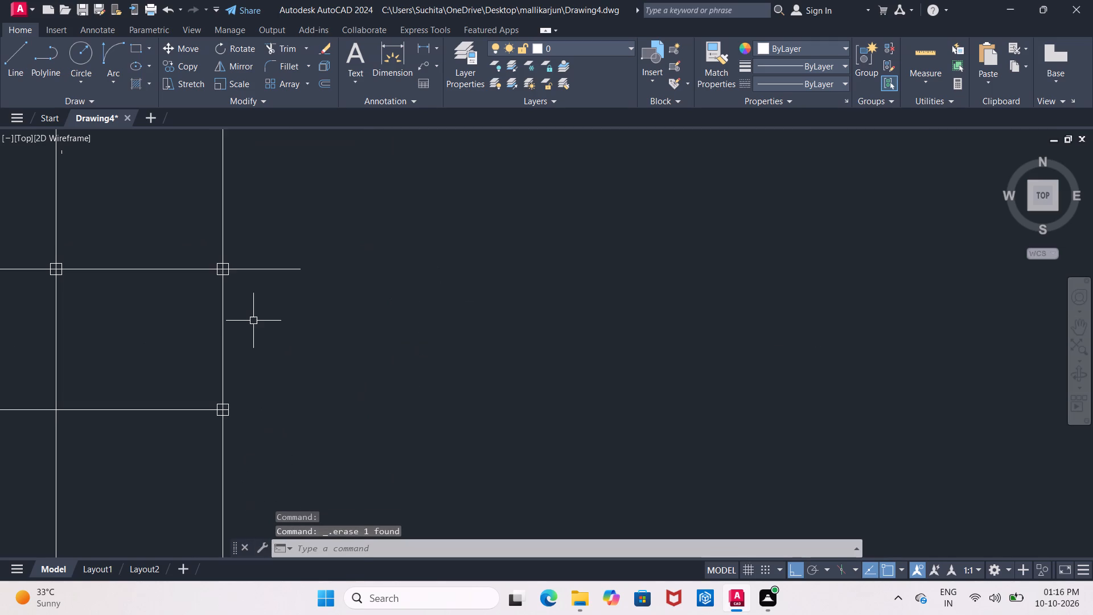
{"action": "scroll", "coordinate": [253, 321], "scroll_direction": "up", "scroll_amount": 1}
{"action": "middle_click_drag", "start_coordinate": [246, 310], "coordinate": [224, 347]}
{"action": "scroll", "coordinate": [225, 347], "scroll_direction": "down", "scroll_amount": 2}
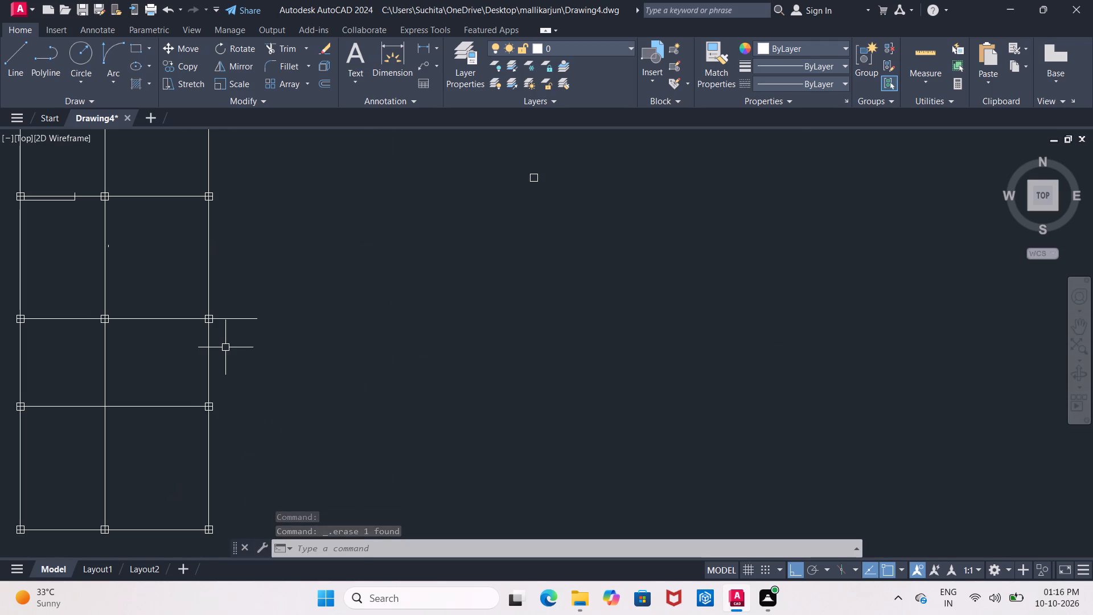
{"action": "middle_click_drag", "start_coordinate": [225, 347], "coordinate": [229, 318]}
{"action": "scroll", "coordinate": [241, 292], "scroll_direction": "up", "scroll_amount": 3}
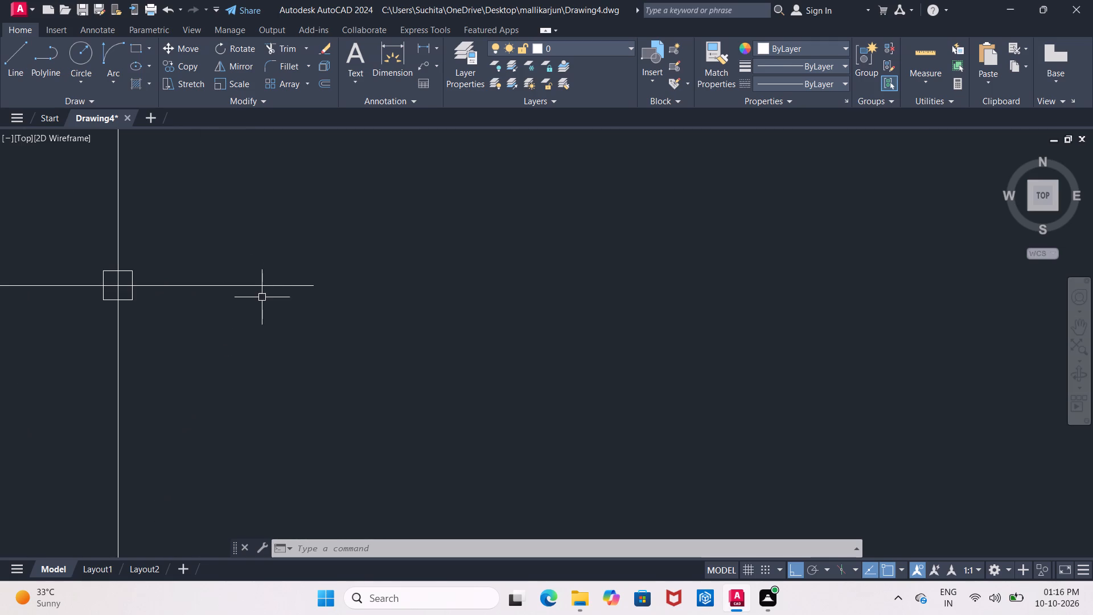
{"action": "scroll", "coordinate": [268, 298], "scroll_direction": "down", "scroll_amount": 3}
{"action": "middle_click_drag", "start_coordinate": [178, 326], "coordinate": [229, 315]}
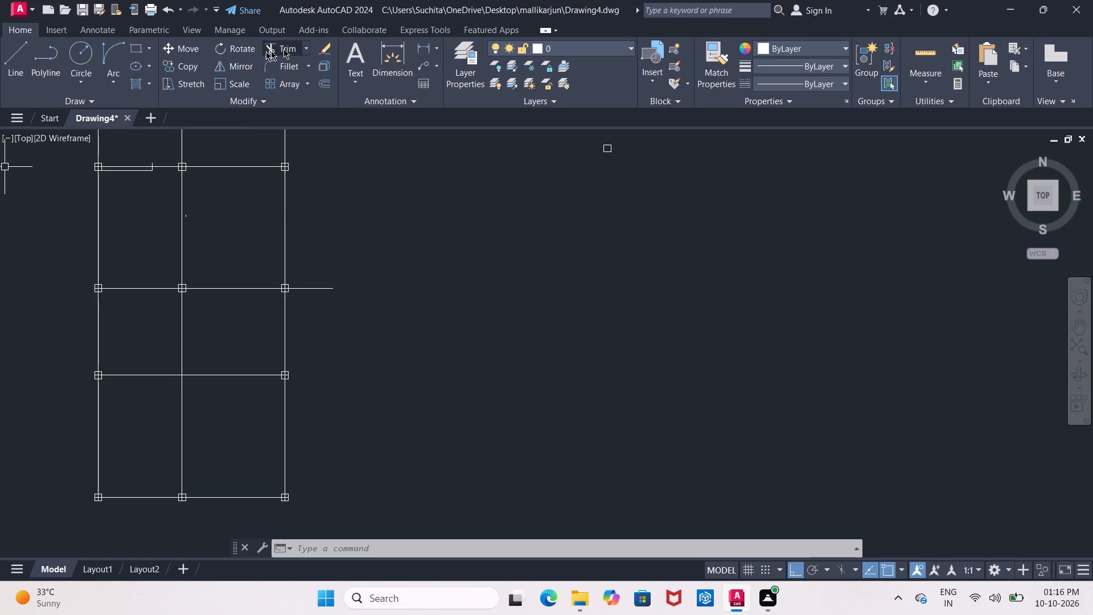
{"action": "left_click", "coordinate": [429, 46]}
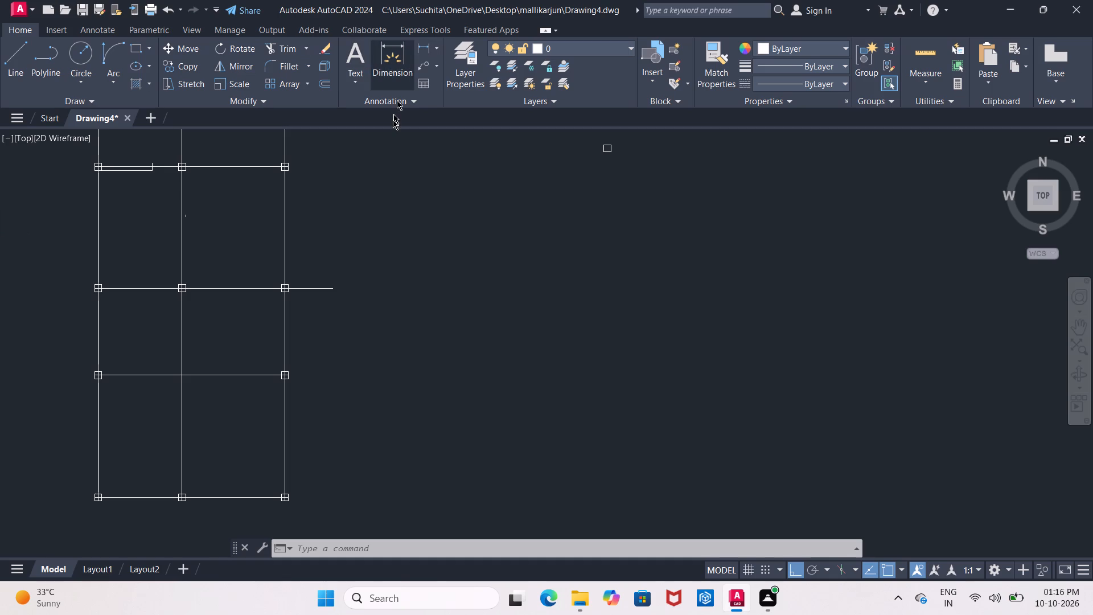
{"action": "scroll", "coordinate": [369, 314], "scroll_direction": "up", "scroll_amount": 1}
{"action": "scroll", "coordinate": [223, 245], "scroll_direction": "up", "scroll_amount": 2}
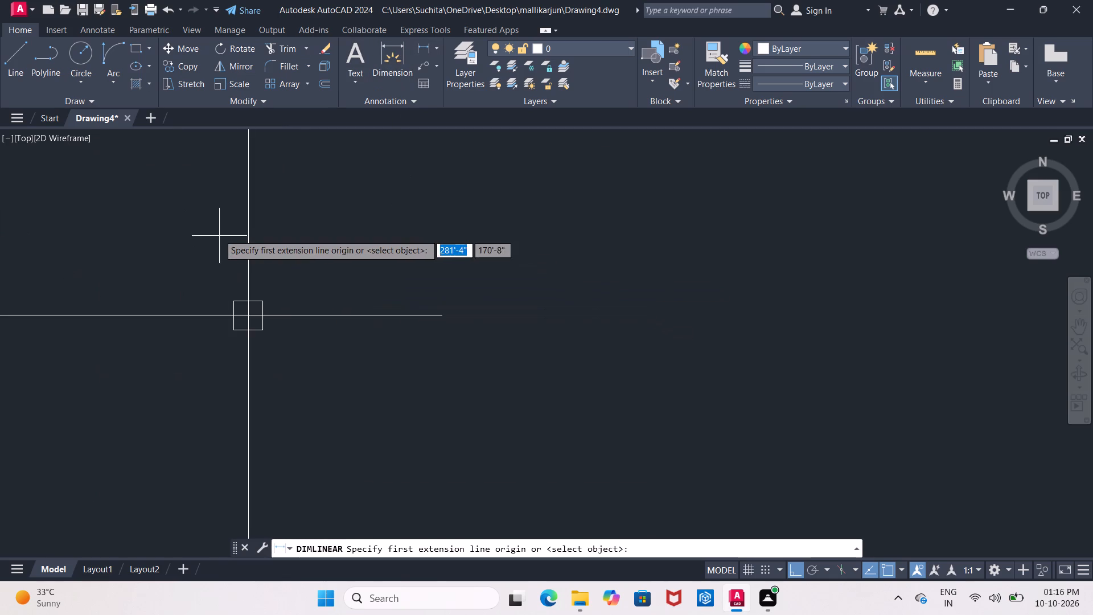
{"action": "scroll", "coordinate": [219, 234], "scroll_direction": "up", "scroll_amount": 2}
{"action": "middle_click_drag", "start_coordinate": [289, 302], "coordinate": [192, 142]}
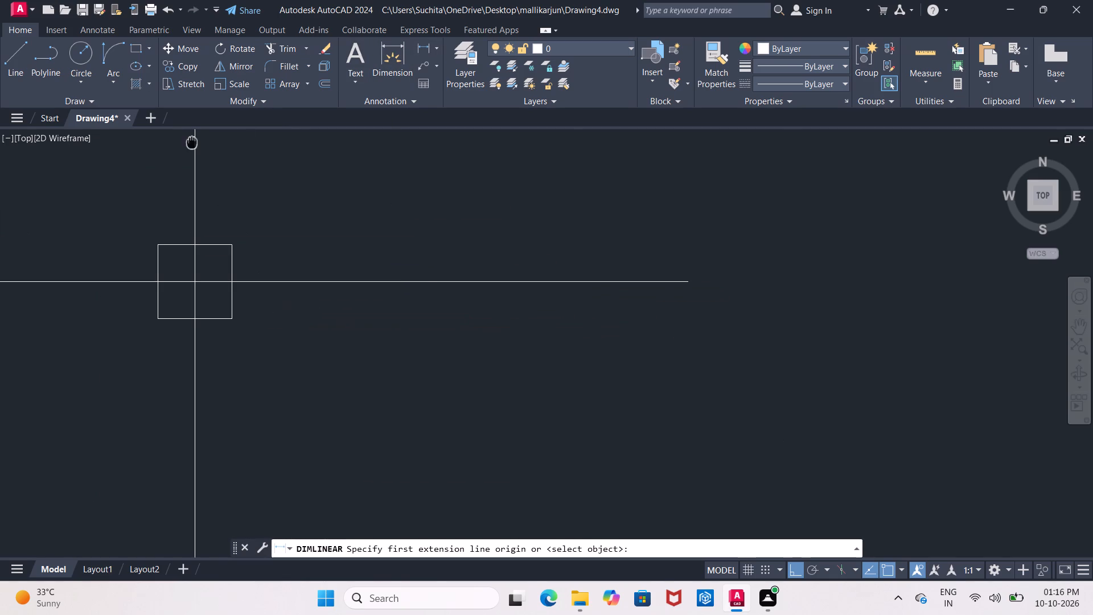
{"action": "left_click", "coordinate": [195, 278]}
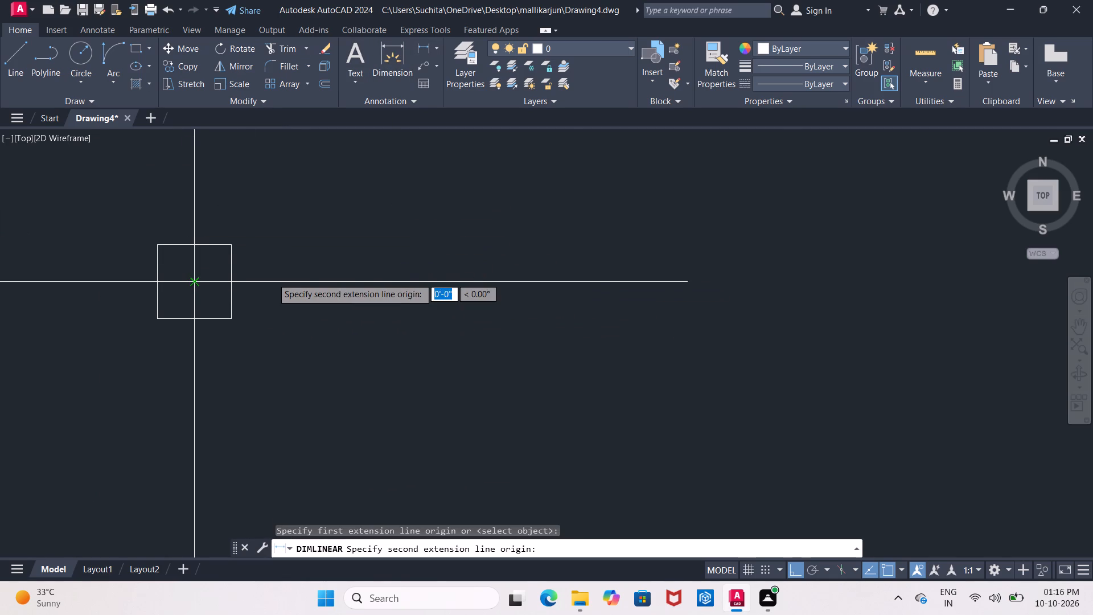
{"action": "left_click", "coordinate": [684, 283]}
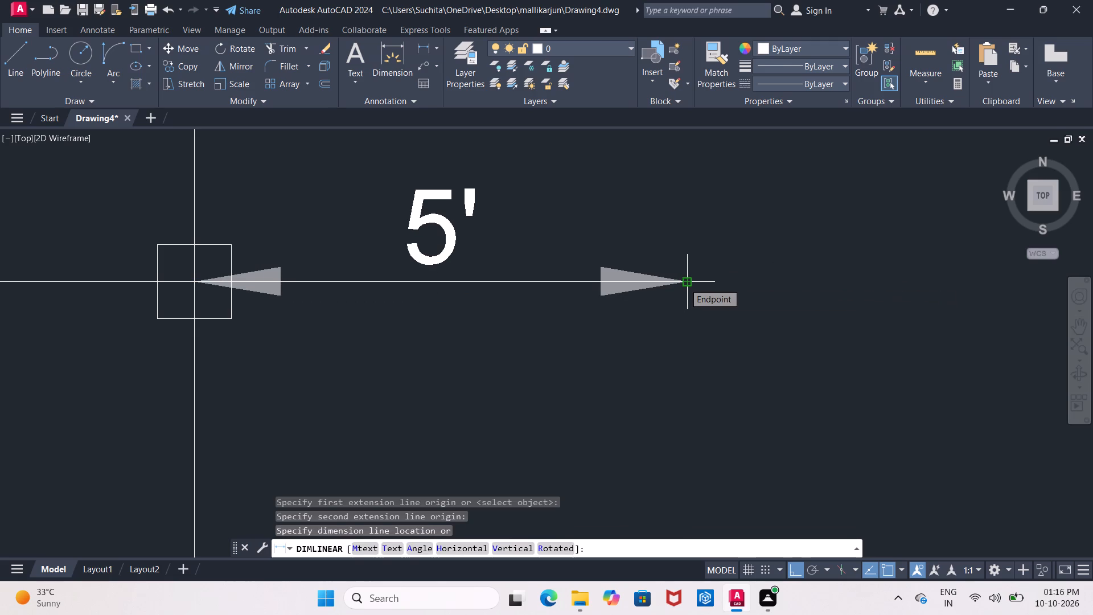
{"action": "key", "text": "Escape"}
Select the extended horizontal centre line and inspect its left end at the left wall's column.
{"action": "scroll", "coordinate": [669, 305], "scroll_direction": "down", "scroll_amount": 5}
{"action": "middle_click_drag", "start_coordinate": [668, 334], "coordinate": [667, 332]}
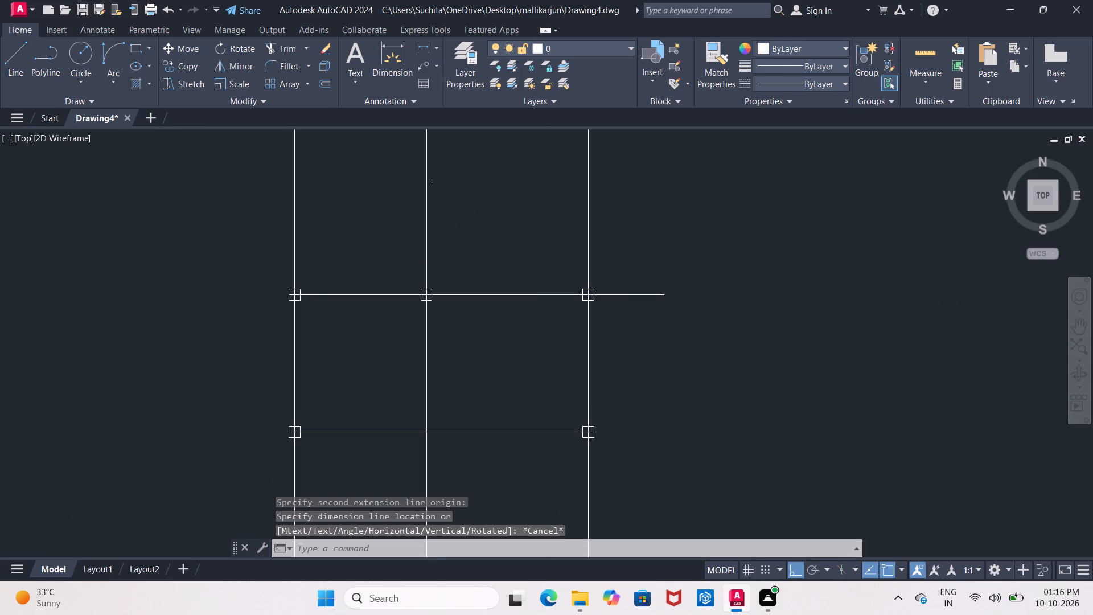
{"action": "middle_click_drag", "start_coordinate": [667, 332], "coordinate": [598, 236]}
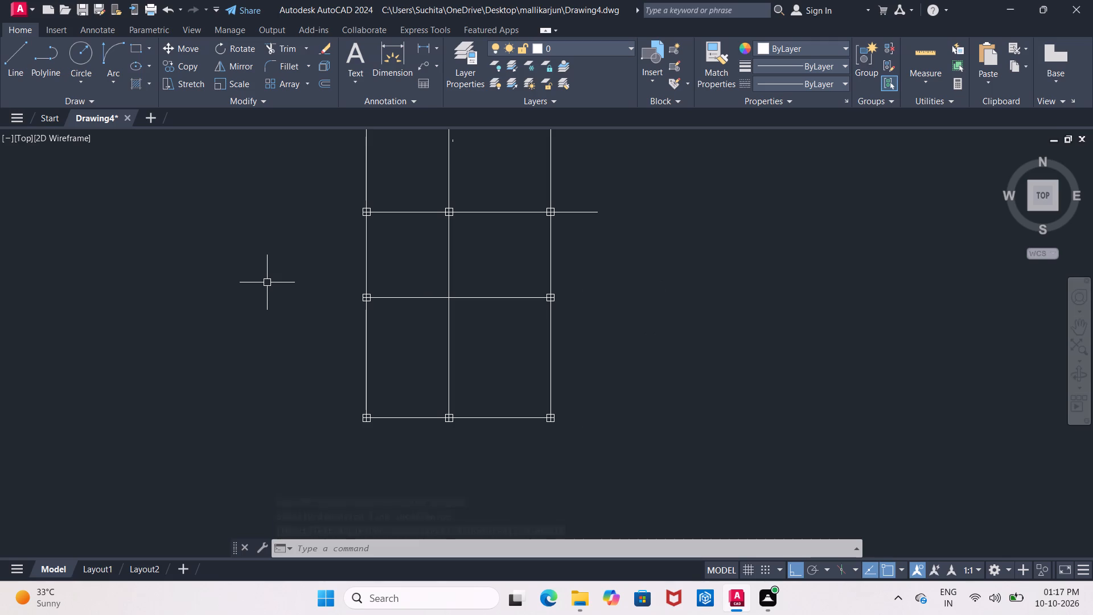
{"action": "key", "text": "e"}
{"action": "key", "text": "Escape"}
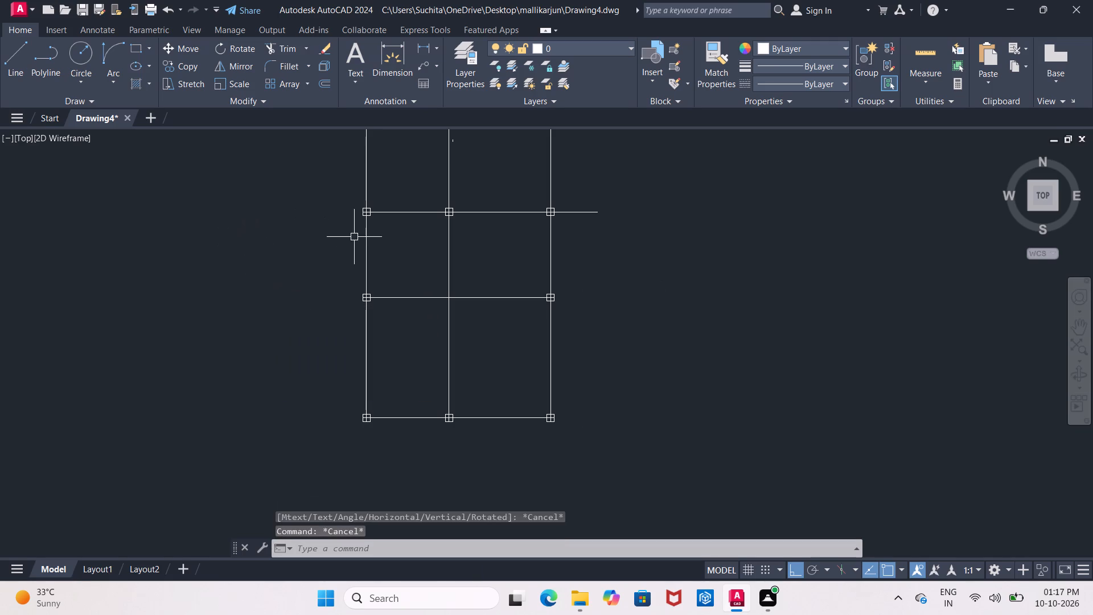
{"action": "left_click", "coordinate": [416, 215]}
{"action": "scroll", "coordinate": [372, 212], "scroll_direction": "up", "scroll_amount": 1}
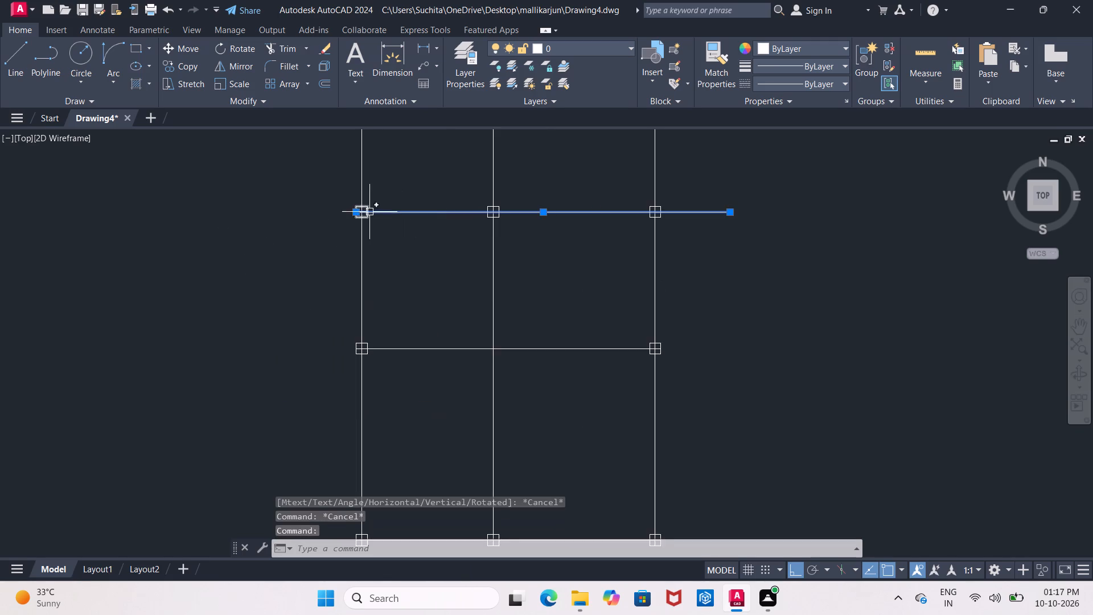
{"action": "scroll", "coordinate": [359, 214], "scroll_direction": "up", "scroll_amount": 6}
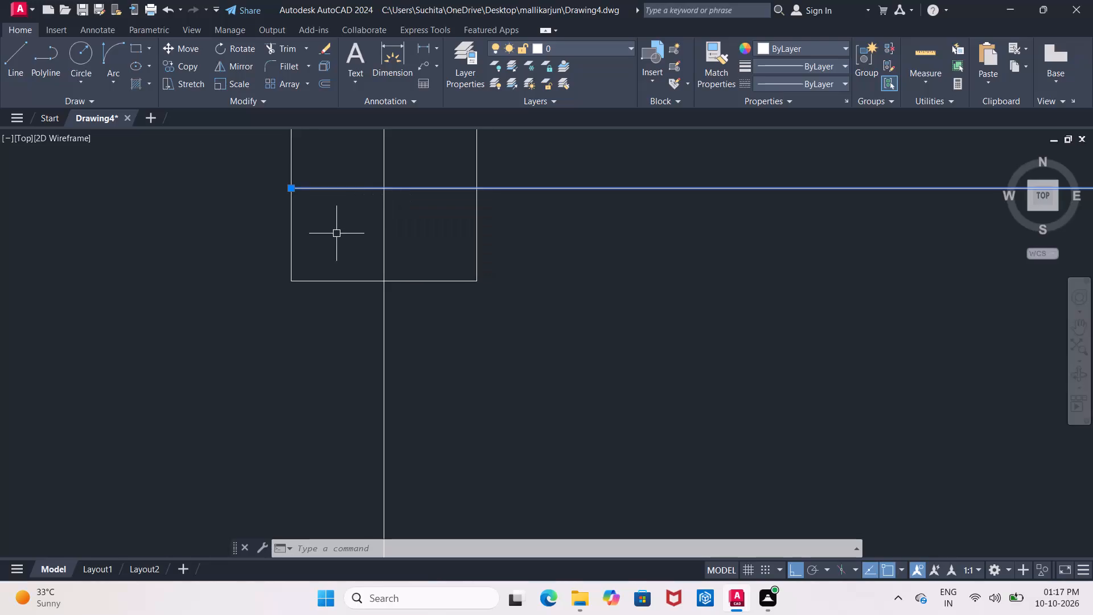
{"action": "key", "text": "Escape"}
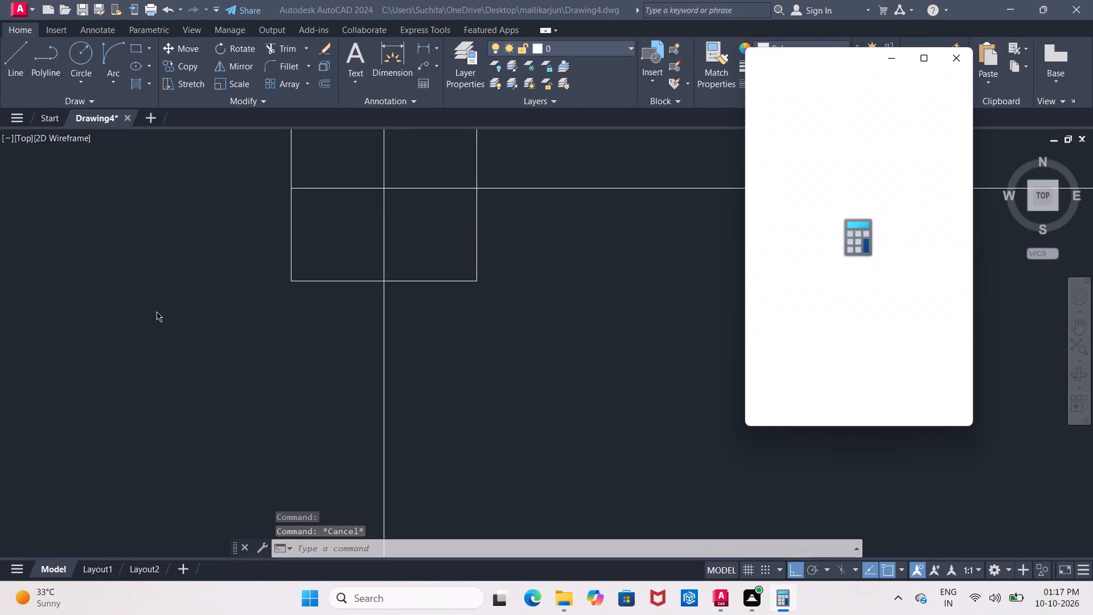
Calculate 5 - 4.5 in Calculator, clear the result and close it.
{"action": "key", "text": "5"}
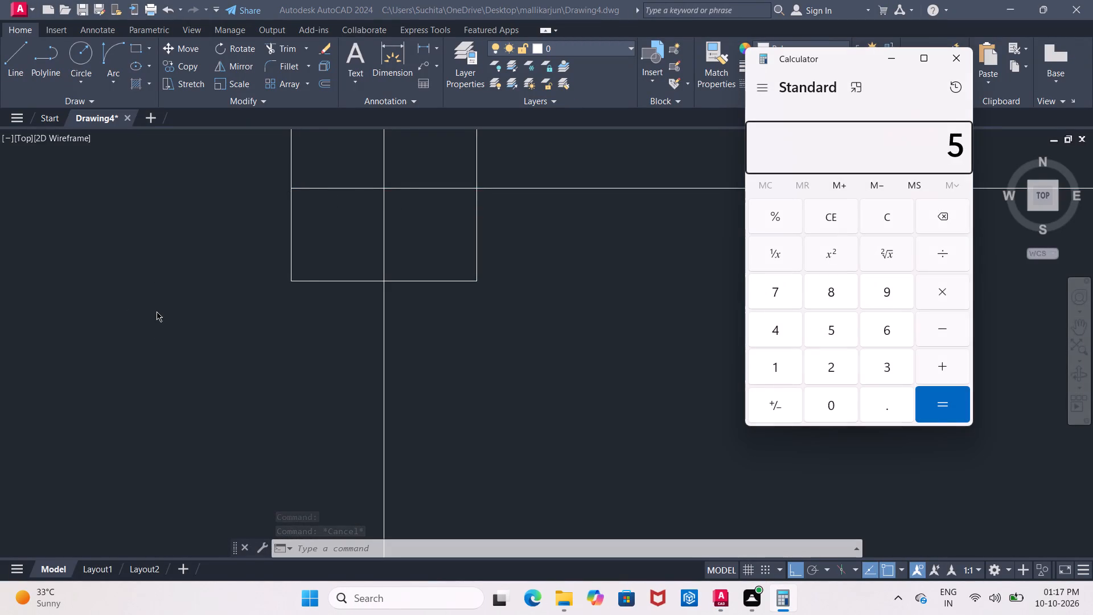
{"action": "key", "text": "minus"}
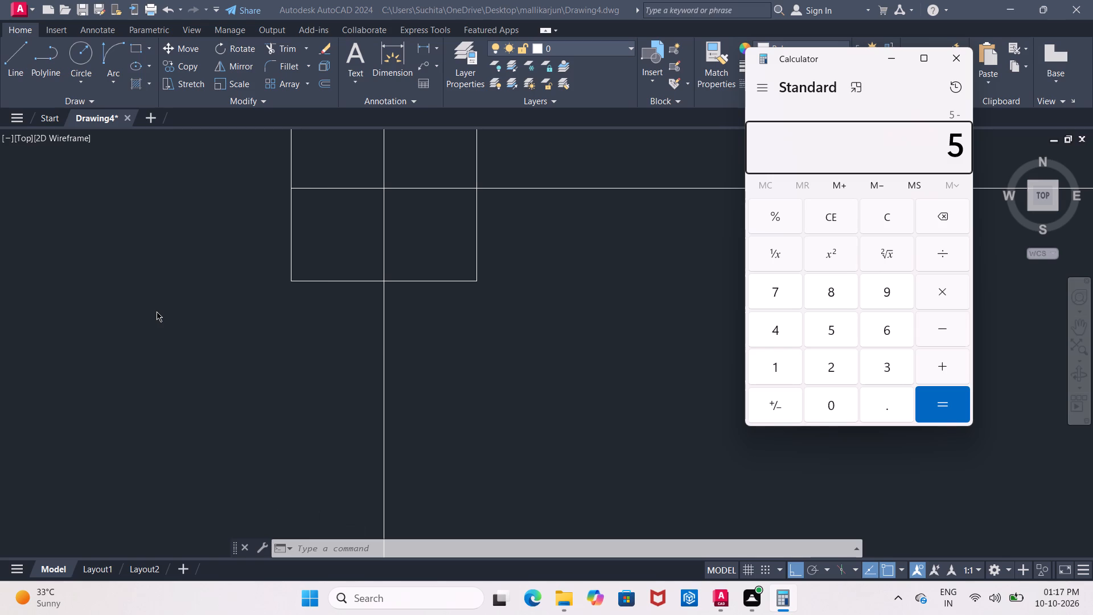
{"action": "type", "text": "4.5"}
{"action": "key", "text": "Return"}
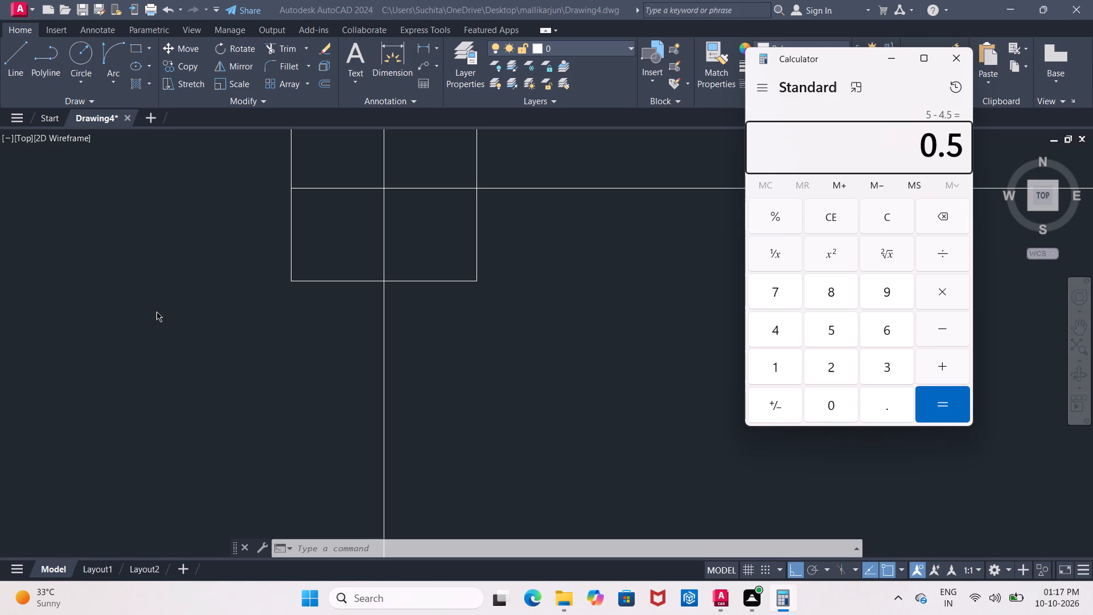
{"action": "key", "text": "Escape"}
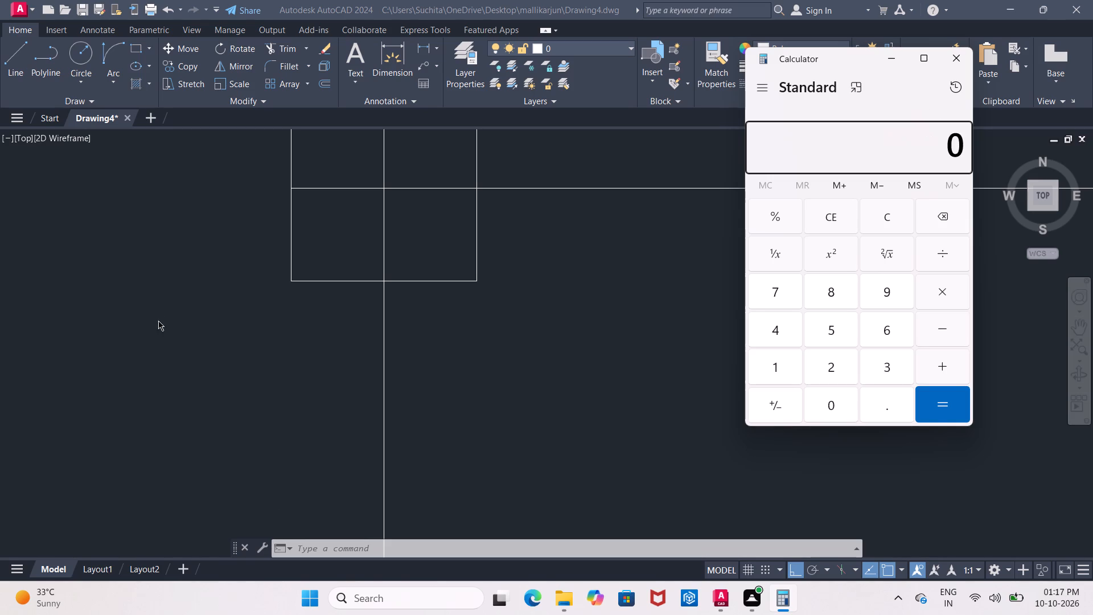
{"action": "left_click", "coordinate": [948, 62]}
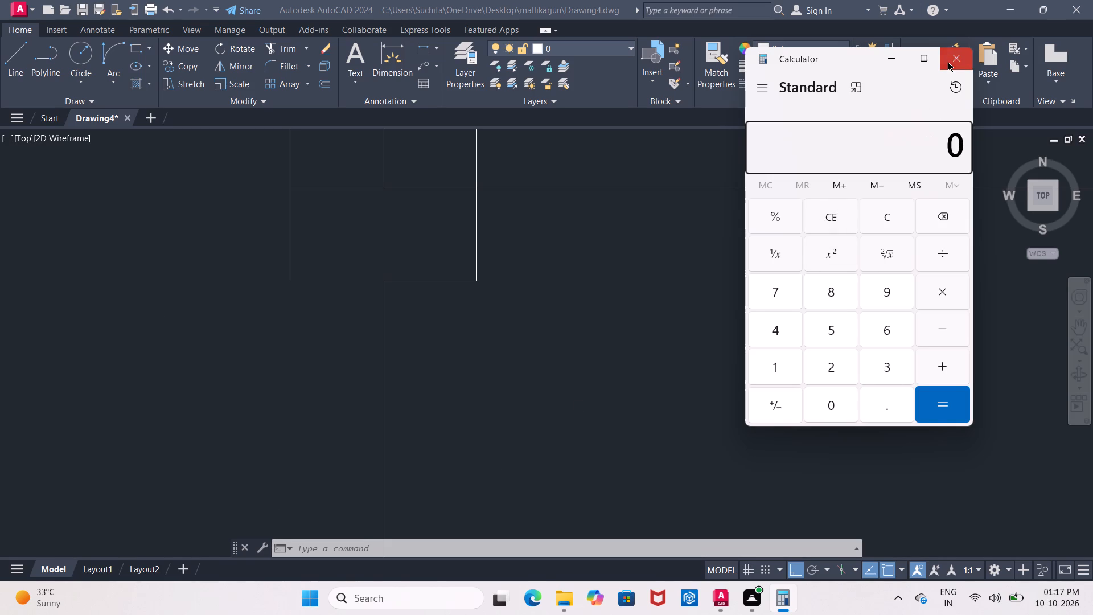
Measure the extended horizontal centre line's overhang from the right column's outer face to its free end with a linear dimension, without placing it.
{"action": "scroll", "coordinate": [829, 360], "scroll_direction": "down", "scroll_amount": 2}
{"action": "middle_click_drag", "start_coordinate": [828, 360], "coordinate": [161, 374]}
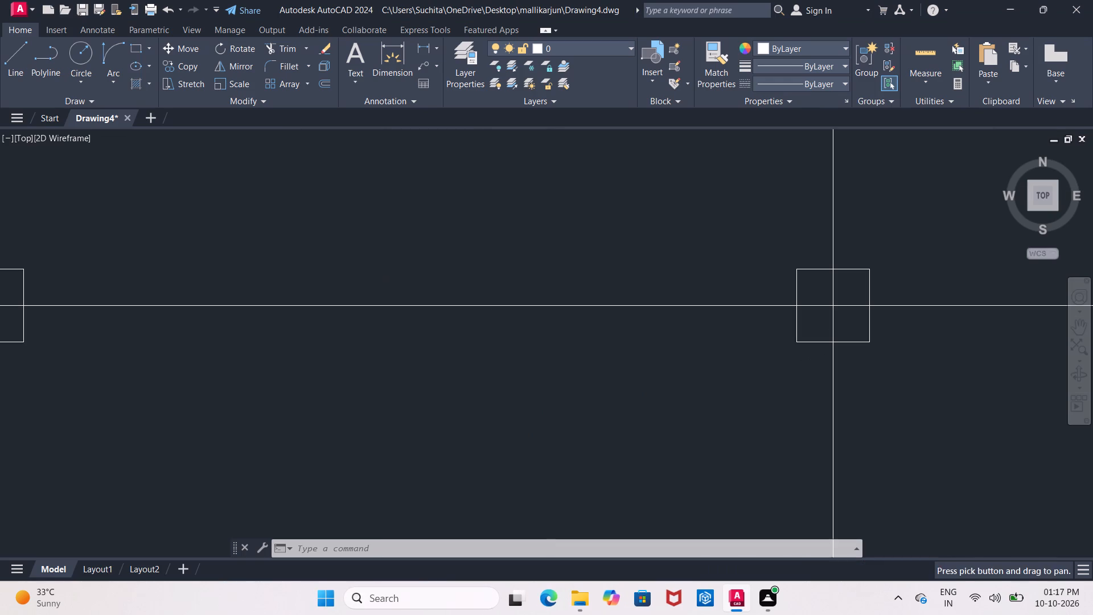
{"action": "middle_click_drag", "start_coordinate": [262, 376], "coordinate": [101, 381]}
{"action": "scroll", "coordinate": [262, 376], "scroll_direction": "down", "scroll_amount": 1}
{"action": "scroll", "coordinate": [100, 381], "scroll_direction": "down", "scroll_amount": 1}
{"action": "middle_click_drag", "start_coordinate": [440, 382], "coordinate": [372, 378]}
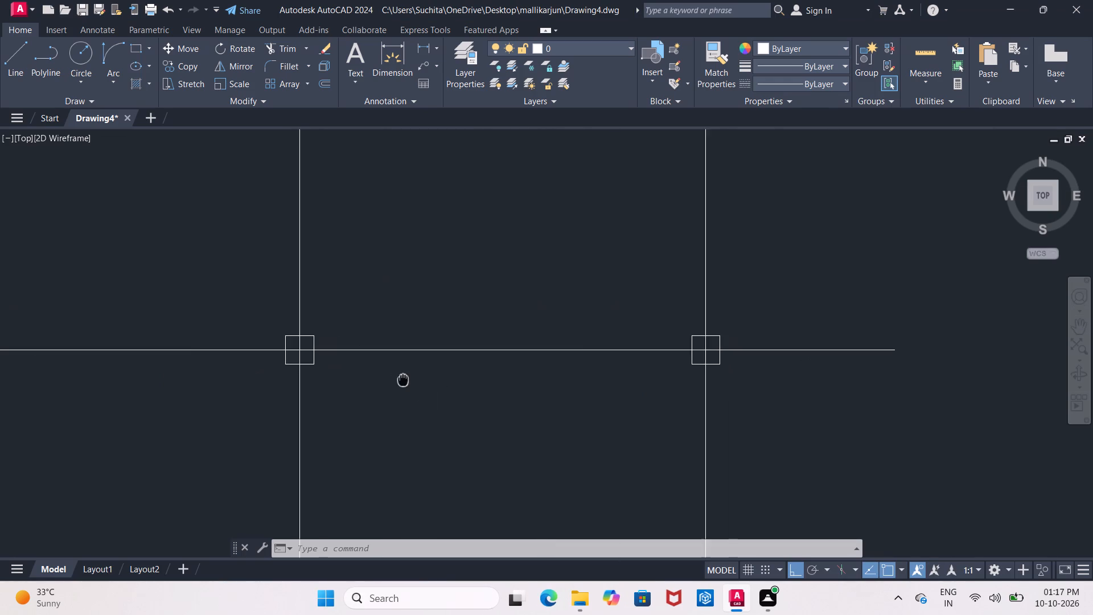
{"action": "middle_click_drag", "start_coordinate": [372, 378], "coordinate": [0, 304]}
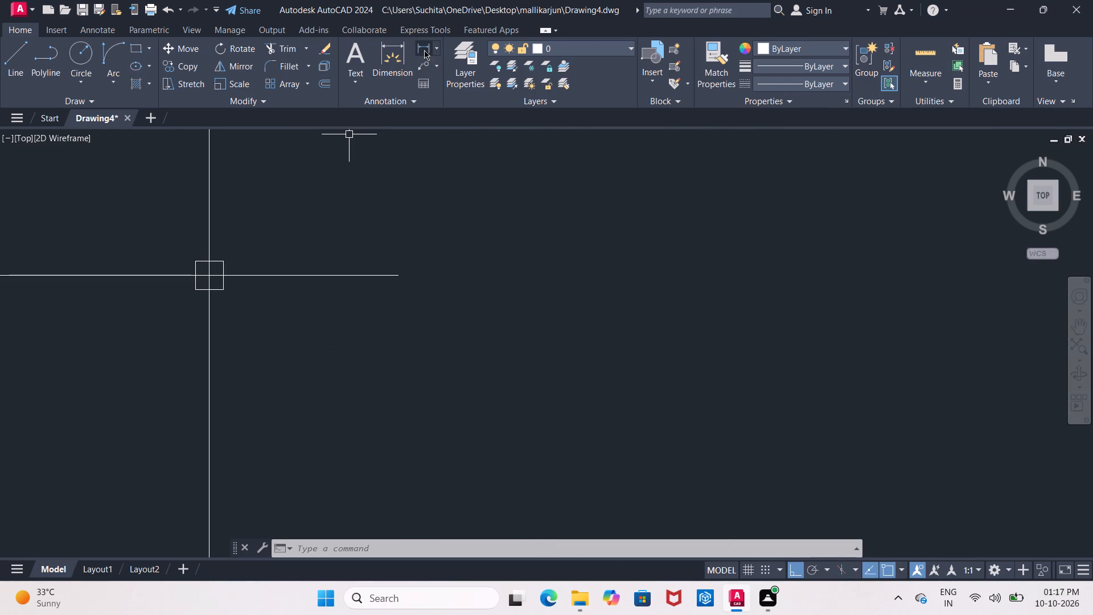
{"action": "left_click", "coordinate": [424, 50]}
{"action": "scroll", "coordinate": [405, 270], "scroll_direction": "up", "scroll_amount": 3}
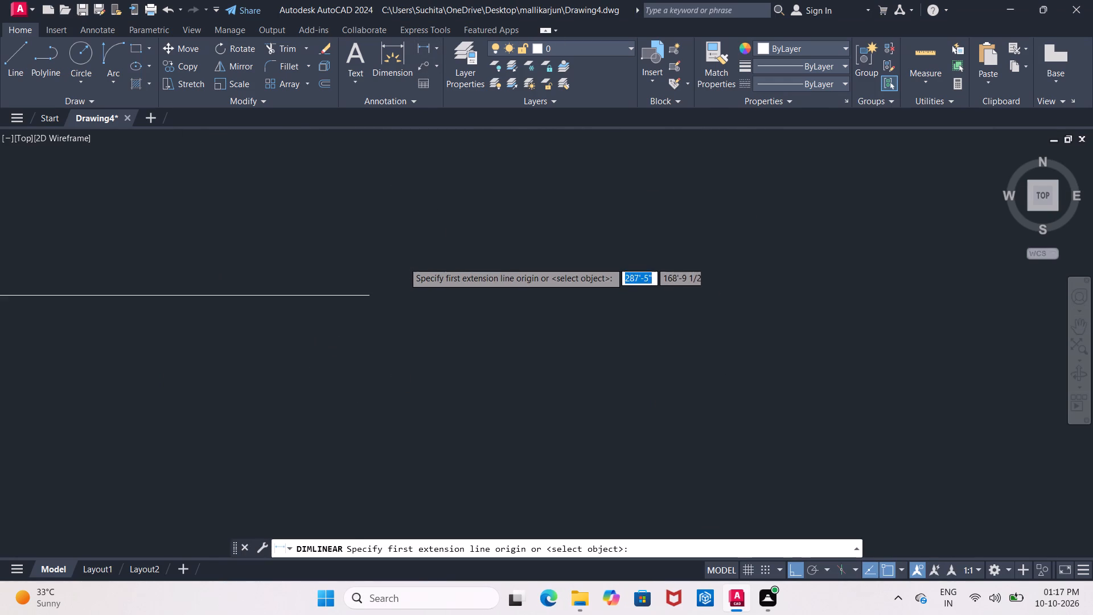
{"action": "scroll", "coordinate": [402, 262], "scroll_direction": "up", "scroll_amount": 2}
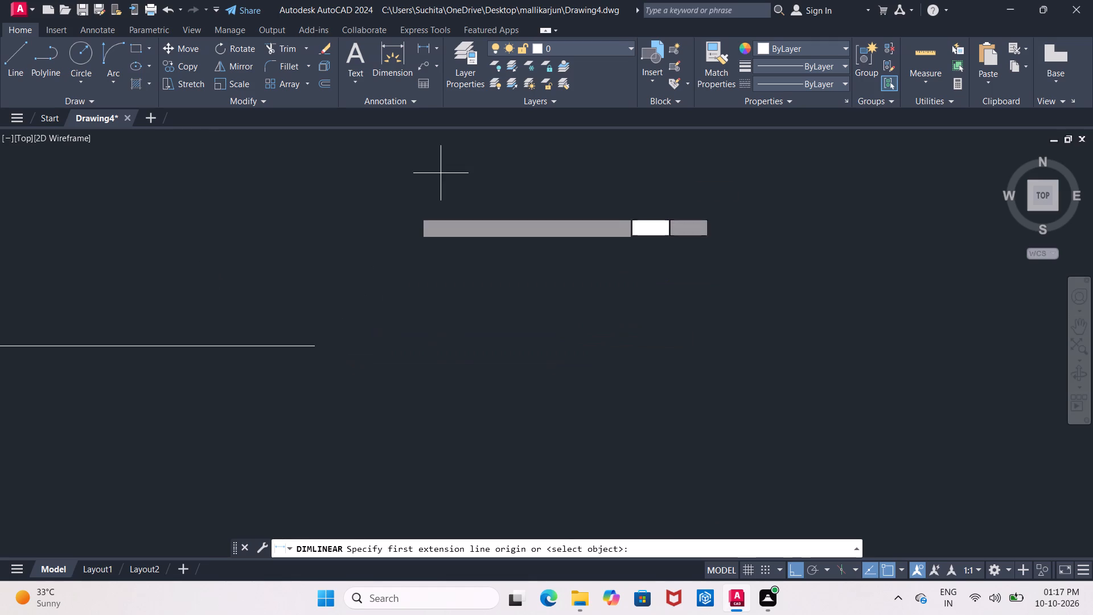
{"action": "left_click", "coordinate": [313, 348]}
{"action": "middle_click_drag", "start_coordinate": [258, 338], "coordinate": [508, 330]}
{"action": "scroll", "coordinate": [474, 325], "scroll_direction": "down", "scroll_amount": 2}
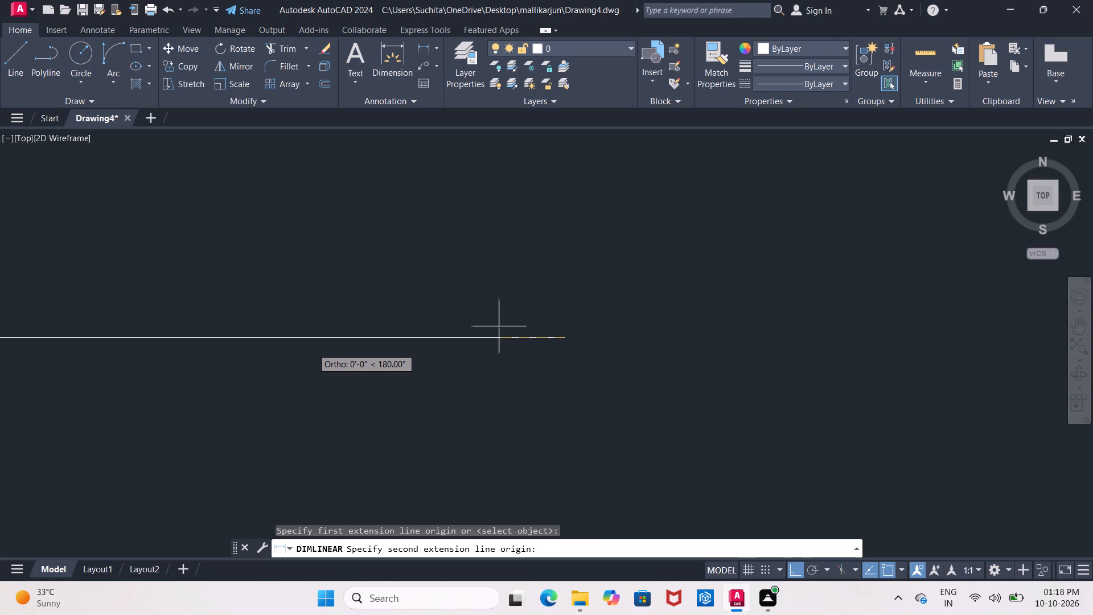
{"action": "scroll", "coordinate": [486, 326], "scroll_direction": "down", "scroll_amount": 1}
{"action": "scroll", "coordinate": [383, 321], "scroll_direction": "down", "scroll_amount": 2}
{"action": "scroll", "coordinate": [189, 326], "scroll_direction": "up", "scroll_amount": 4}
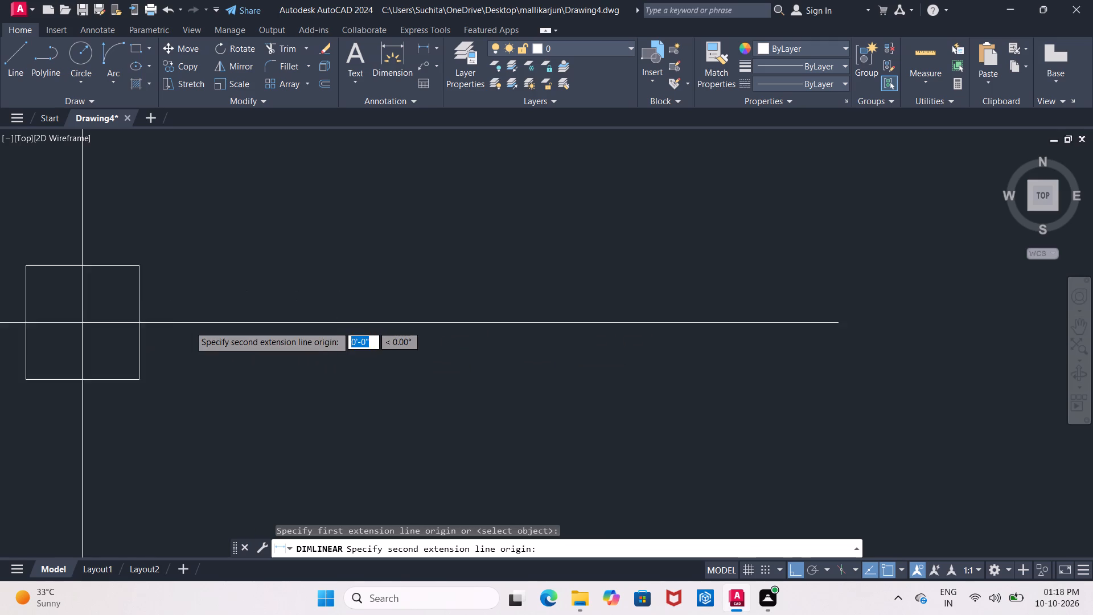
{"action": "scroll", "coordinate": [189, 326], "scroll_direction": "up", "scroll_amount": 2}
{"action": "middle_click_drag", "start_coordinate": [189, 326], "coordinate": [315, 319]}
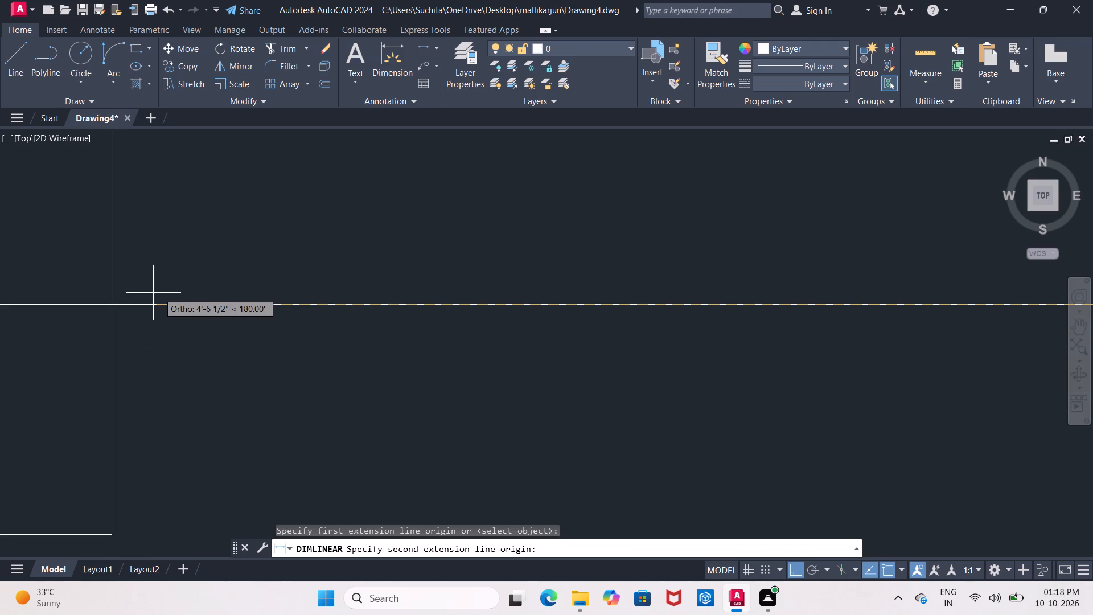
{"action": "left_click", "coordinate": [113, 304]}
{"action": "scroll", "coordinate": [159, 278], "scroll_direction": "down", "scroll_amount": 4}
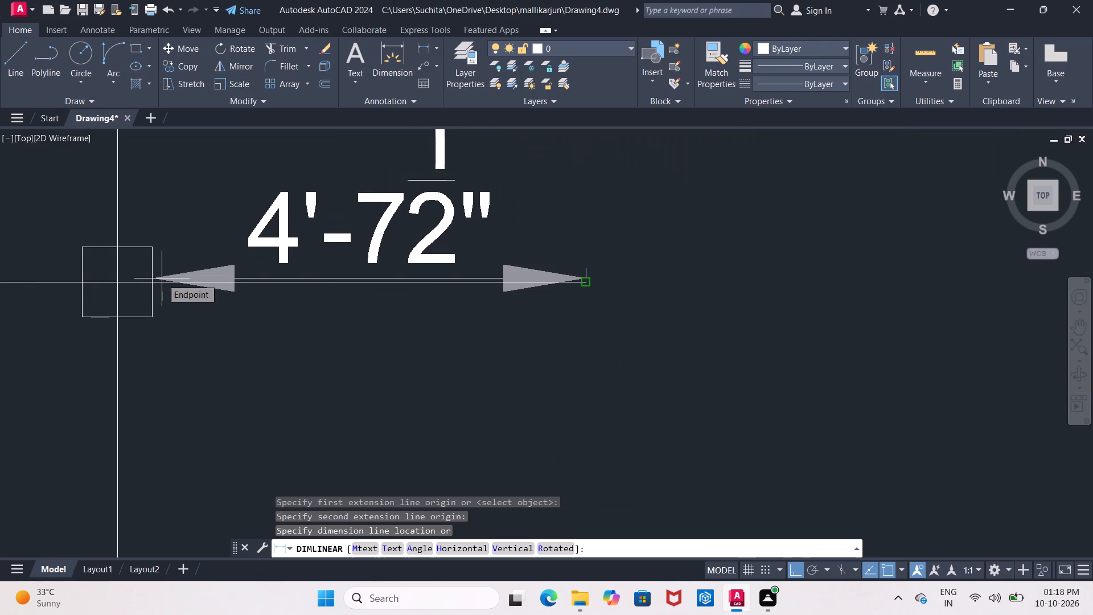
{"action": "key", "text": "Escape"}
Stretch the left end of the horizontal centre line already extended on the right outward by 4'7.5" from the left column's outer face.
{"action": "scroll", "coordinate": [341, 243], "scroll_direction": "down", "scroll_amount": 3}
{"action": "scroll", "coordinate": [290, 231], "scroll_direction": "down", "scroll_amount": 2}
{"action": "scroll", "coordinate": [114, 243], "scroll_direction": "up", "scroll_amount": 5}
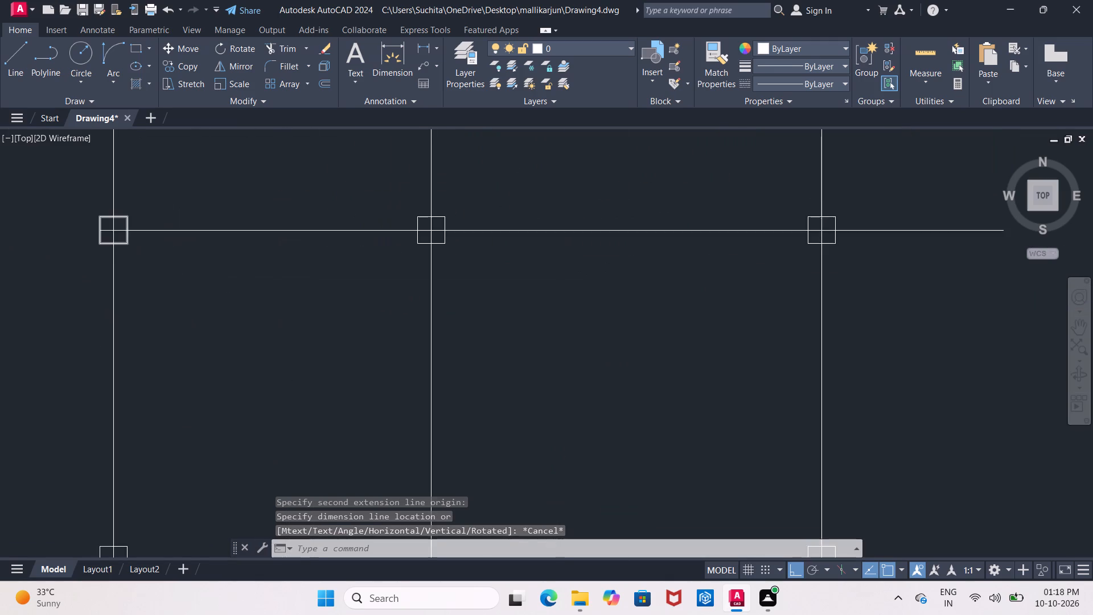
{"action": "scroll", "coordinate": [116, 238], "scroll_direction": "up", "scroll_amount": 2}
{"action": "middle_click_drag", "start_coordinate": [125, 236], "coordinate": [184, 265]}
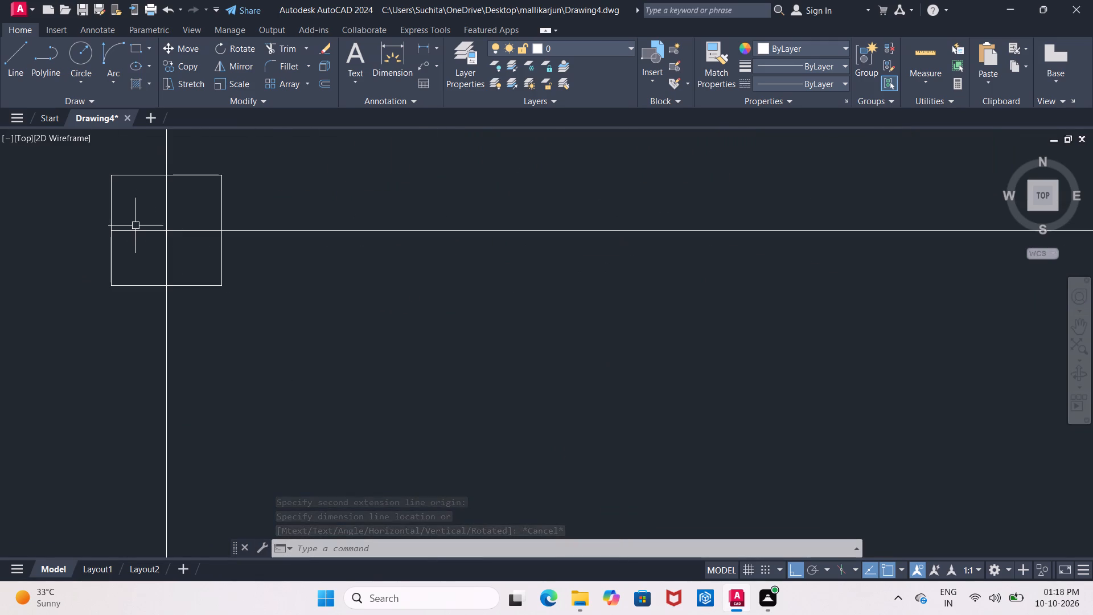
{"action": "left_click", "coordinate": [137, 231]}
{"action": "left_click", "coordinate": [110, 231]}
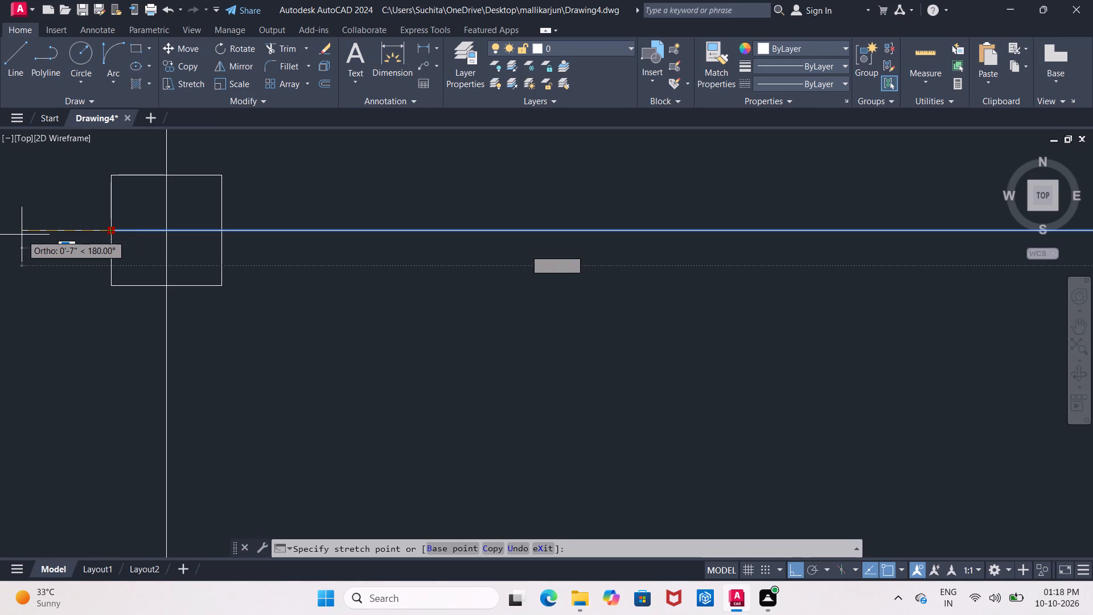
{"action": "type", "text": "4'"}
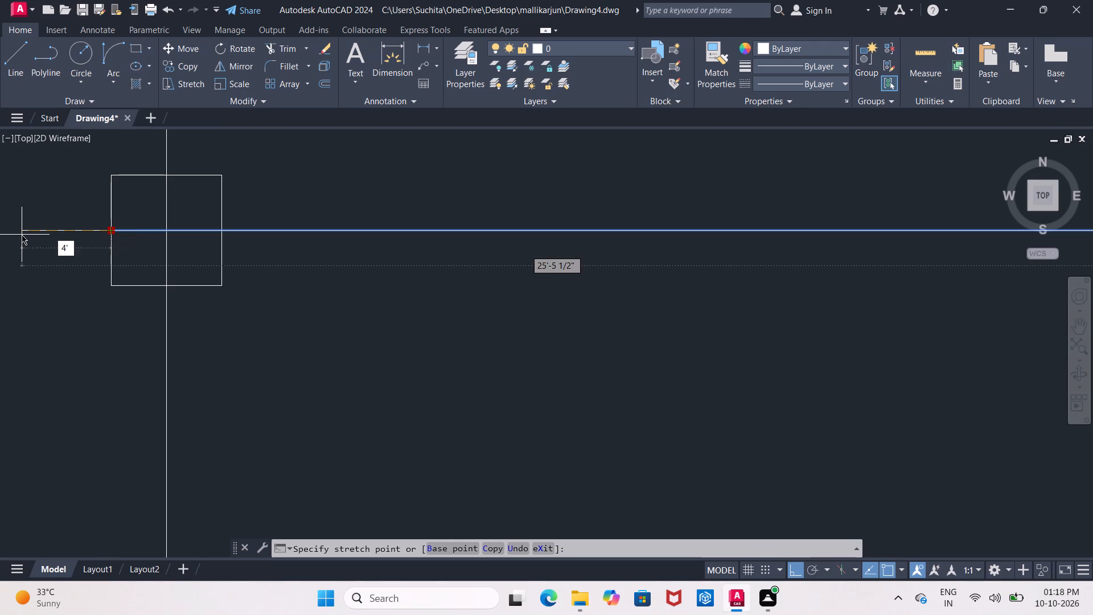
{"action": "key", "text": "7"}
{"action": "type", "text": ".5"}
{"action": "key", "text": "shift+quotedbl"}
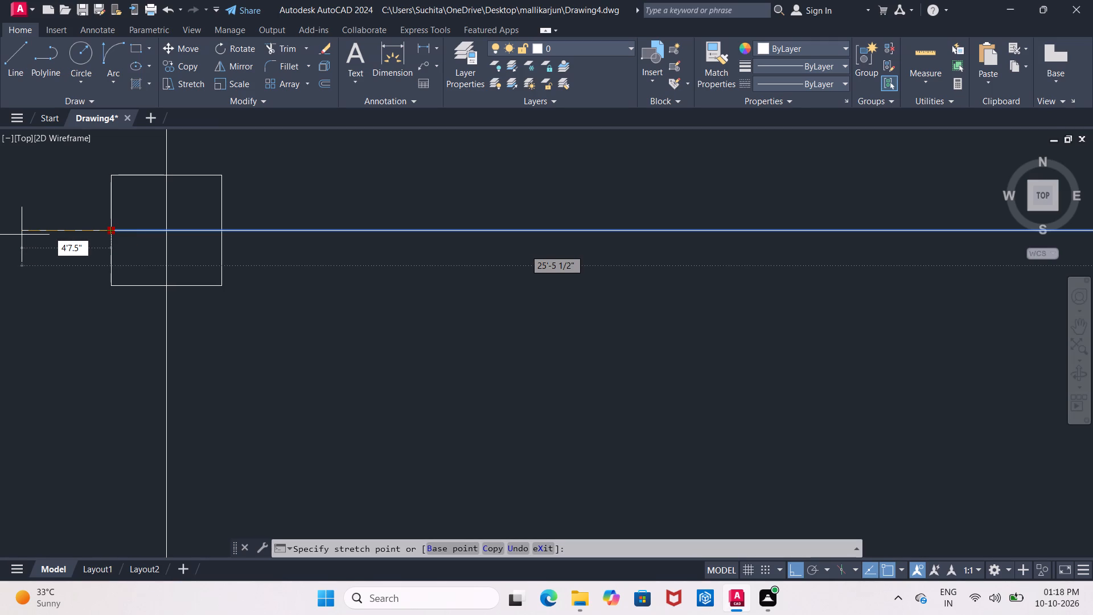
{"action": "key", "text": "Return"}
{"action": "key", "text": "Escape"}
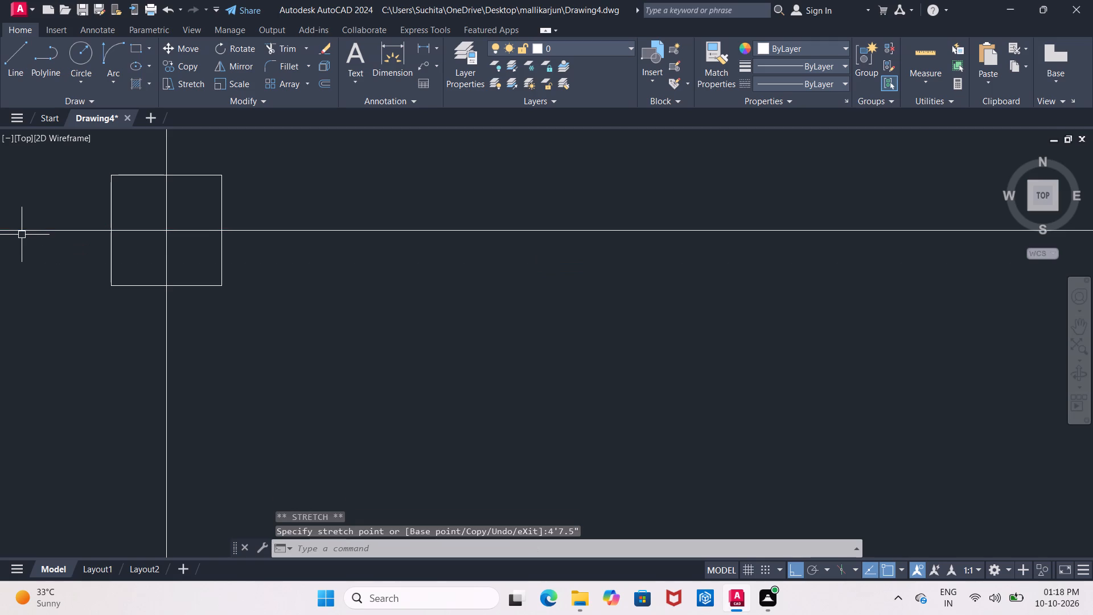
Stretch the left end of the second horizontal centre line from the bottom outward by 4'7.5" beyond the left column.
{"action": "scroll", "coordinate": [198, 210], "scroll_direction": "down", "scroll_amount": 3}
{"action": "scroll", "coordinate": [248, 229], "scroll_direction": "down", "scroll_amount": 2}
{"action": "middle_click_drag", "start_coordinate": [260, 282], "coordinate": [262, 228]}
{"action": "middle_click_drag", "start_coordinate": [259, 304], "coordinate": [254, 255]}
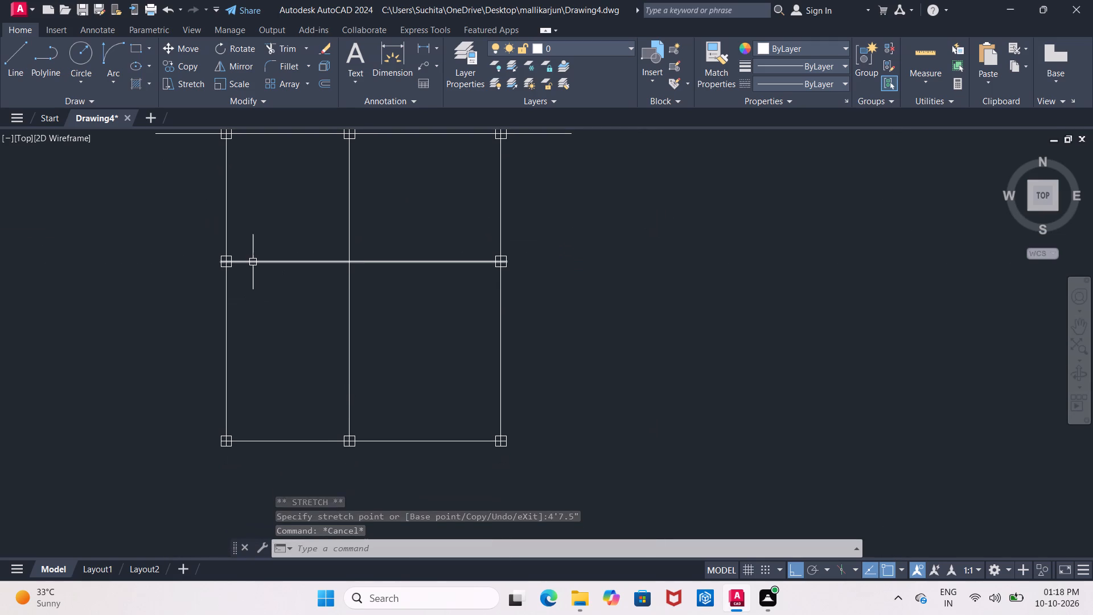
{"action": "left_click", "coordinate": [253, 262]}
{"action": "left_click", "coordinate": [264, 443]}
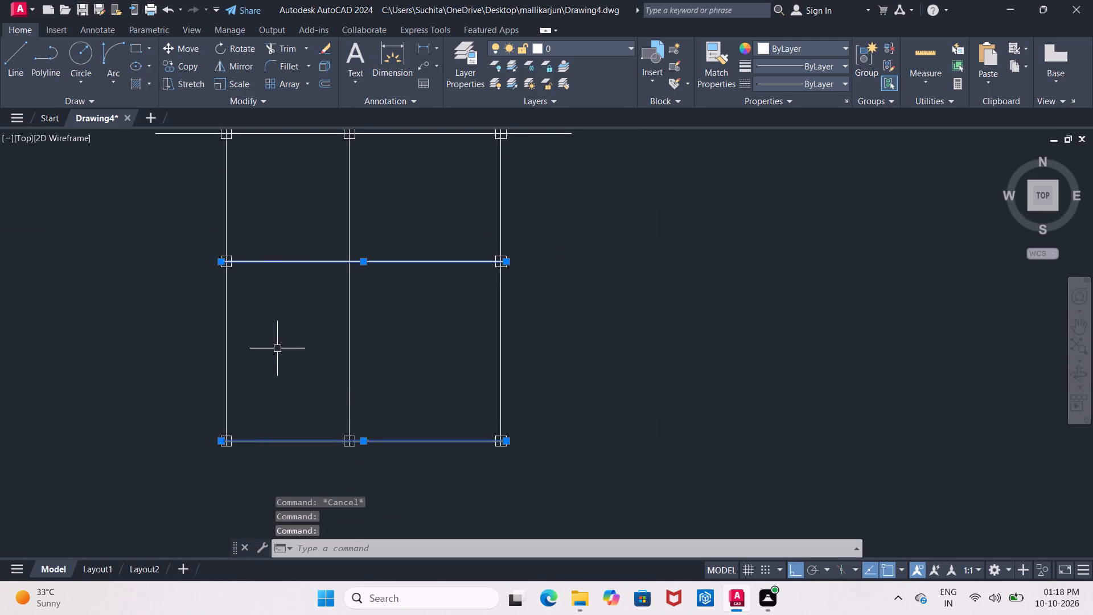
{"action": "left_click", "coordinate": [223, 261]}
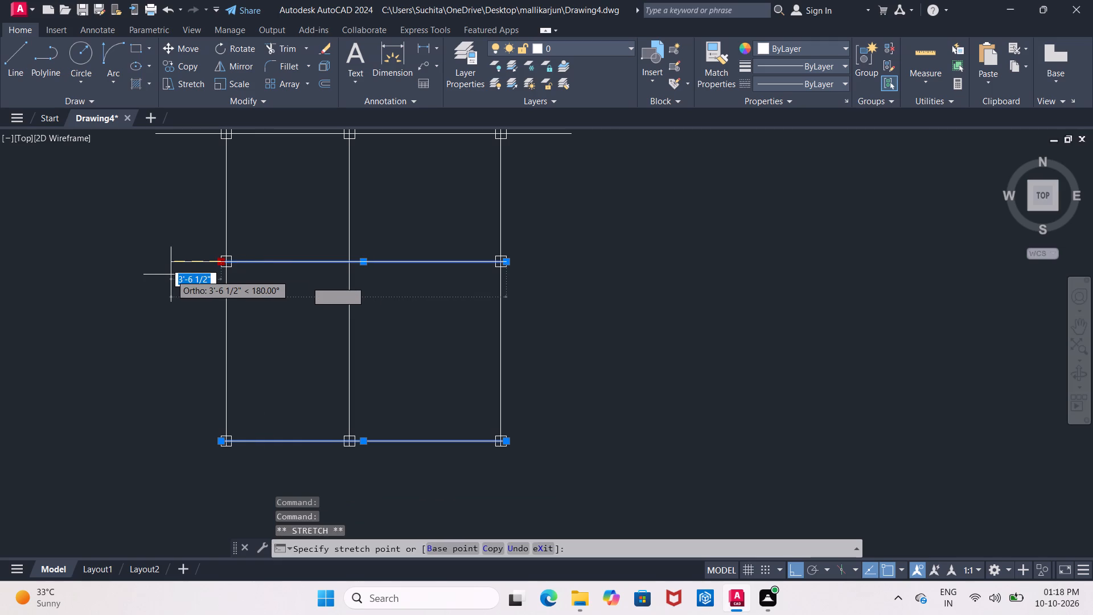
{"action": "type", "text": "4'7"}
{"action": "key", "text": "period"}
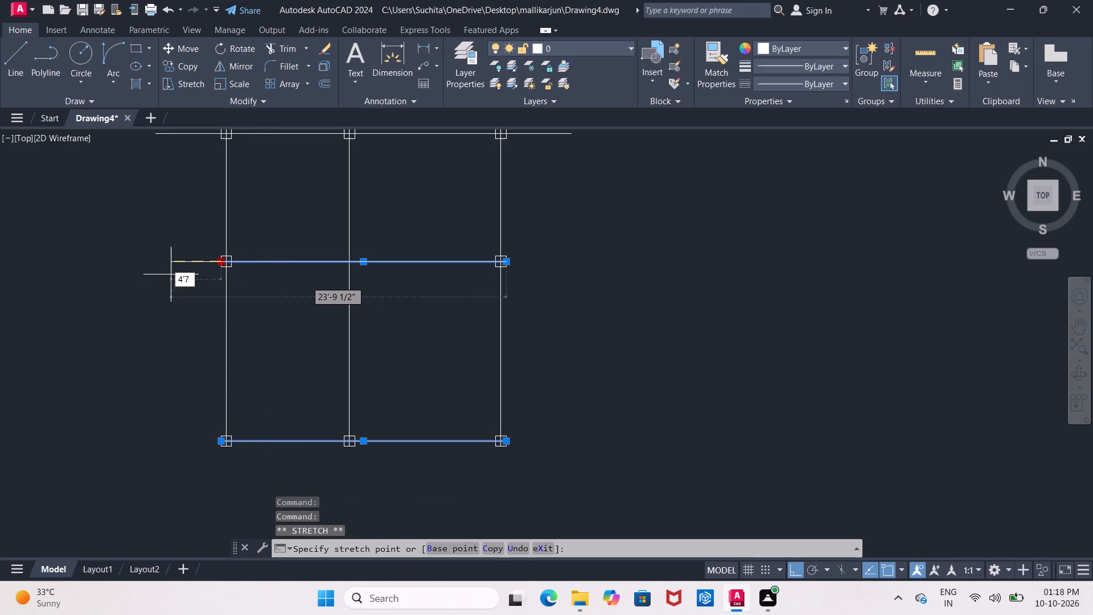
{"action": "type", "text": "5\""}
{"action": "key", "text": "Return"}
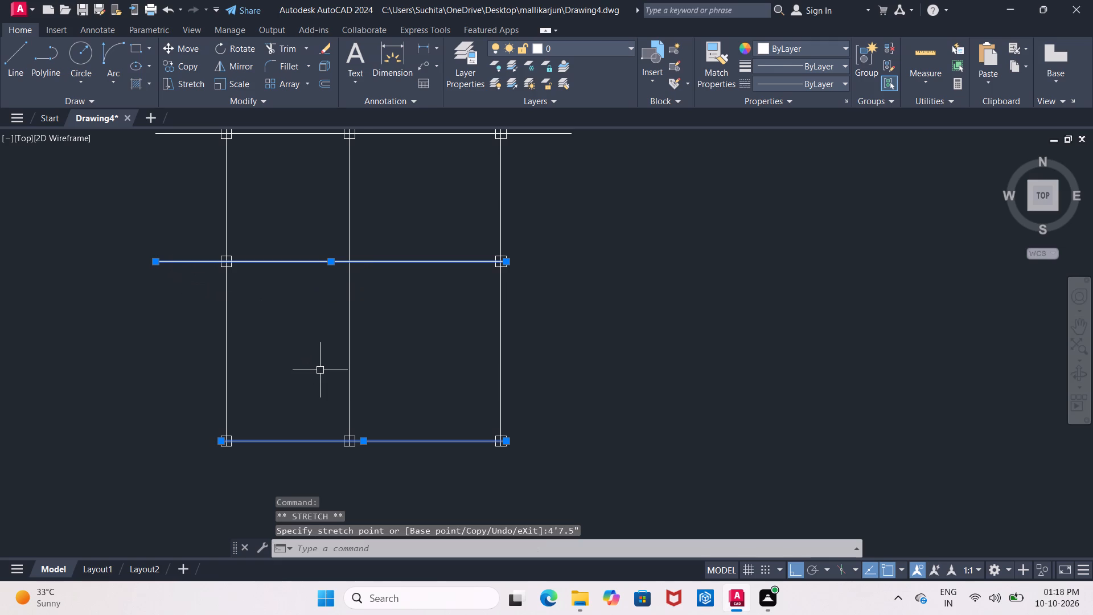
{"action": "key", "text": "Escape"}
Stretch the left end of the bottom horizontal centre line outward by 4'7.5" beyond the bottom-left column.
{"action": "left_click", "coordinate": [290, 441]}
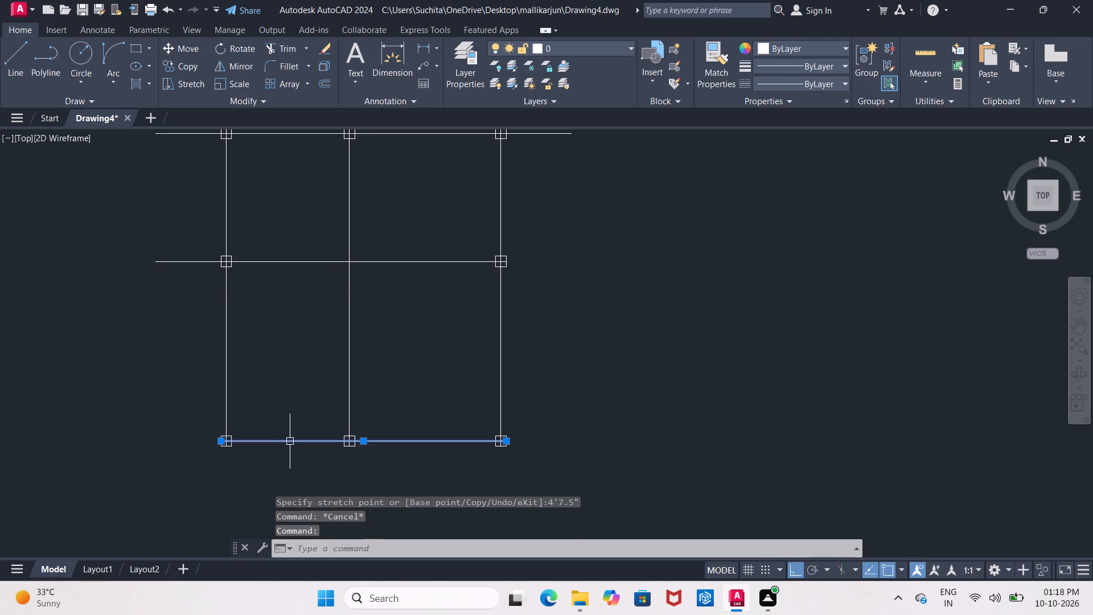
{"action": "middle_click_drag", "start_coordinate": [287, 436], "coordinate": [301, 370]}
{"action": "scroll", "coordinate": [233, 379], "scroll_direction": "up", "scroll_amount": 3}
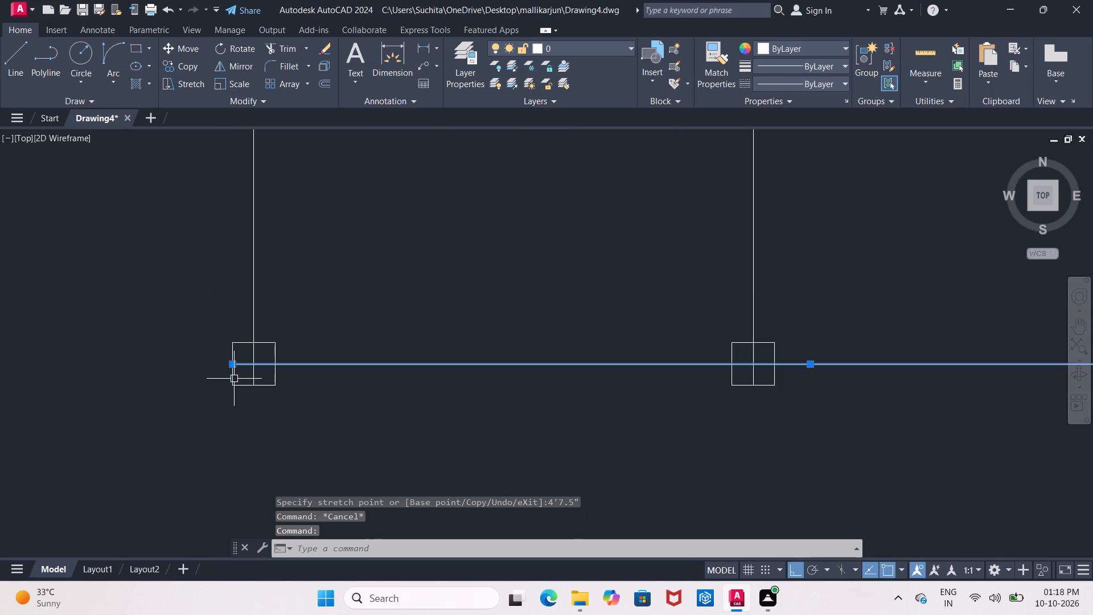
{"action": "left_click", "coordinate": [232, 367]}
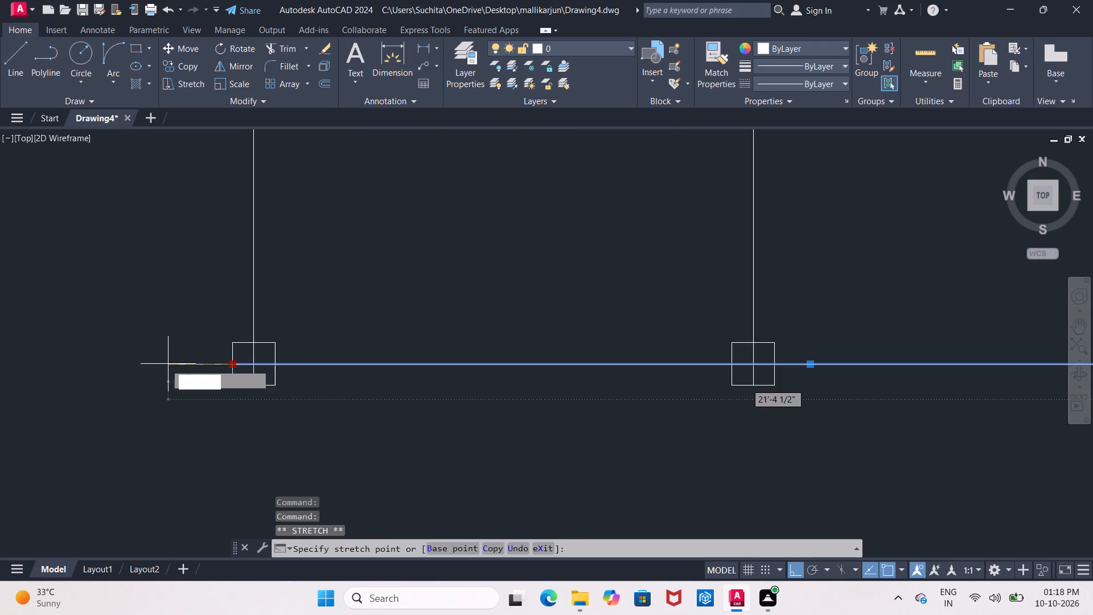
{"action": "type", "text": "4'7"}
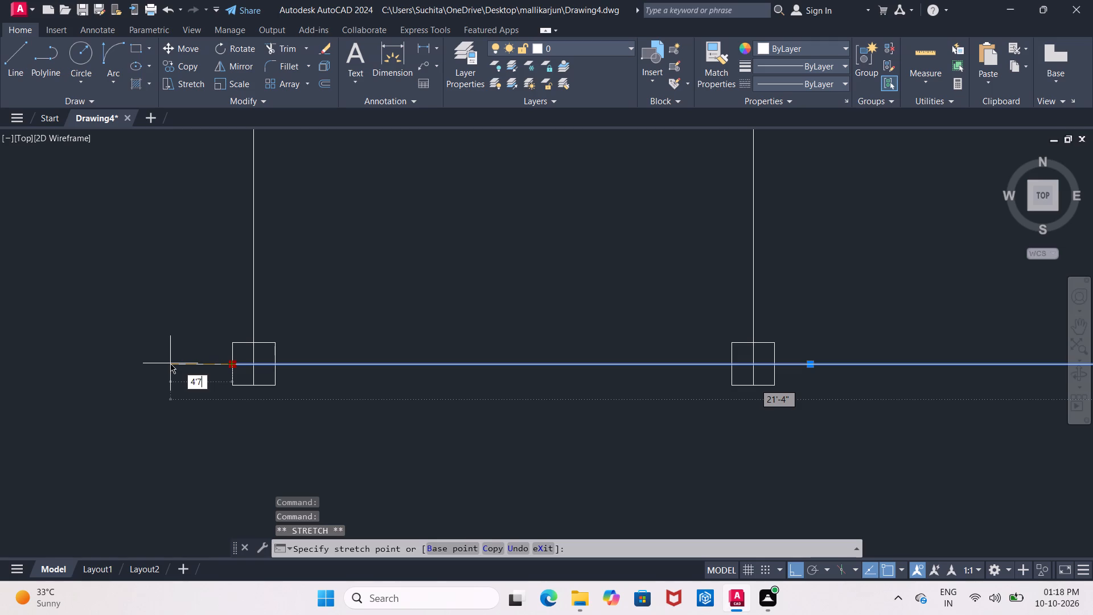
{"action": "key", "text": "period"}
{"action": "type", "text": "5\""}
{"action": "key", "text": "Return"}
{"action": "key", "text": "Escape"}
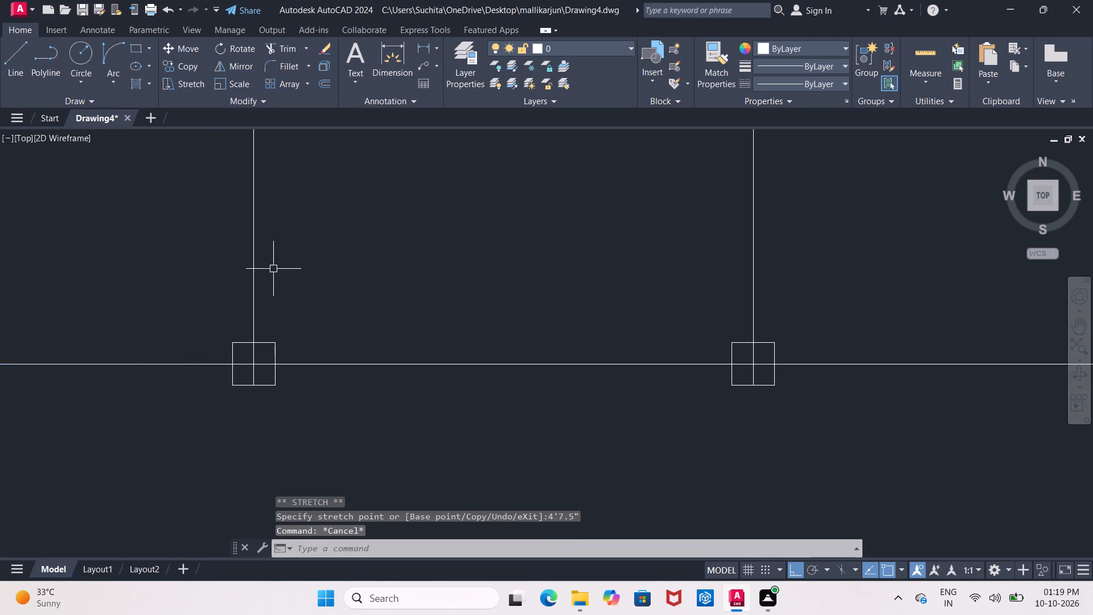
Stretch the lower end of the left vertical centre line downward by 4'7.5" beyond the bottom-left column.
{"action": "left_click", "coordinate": [253, 282]}
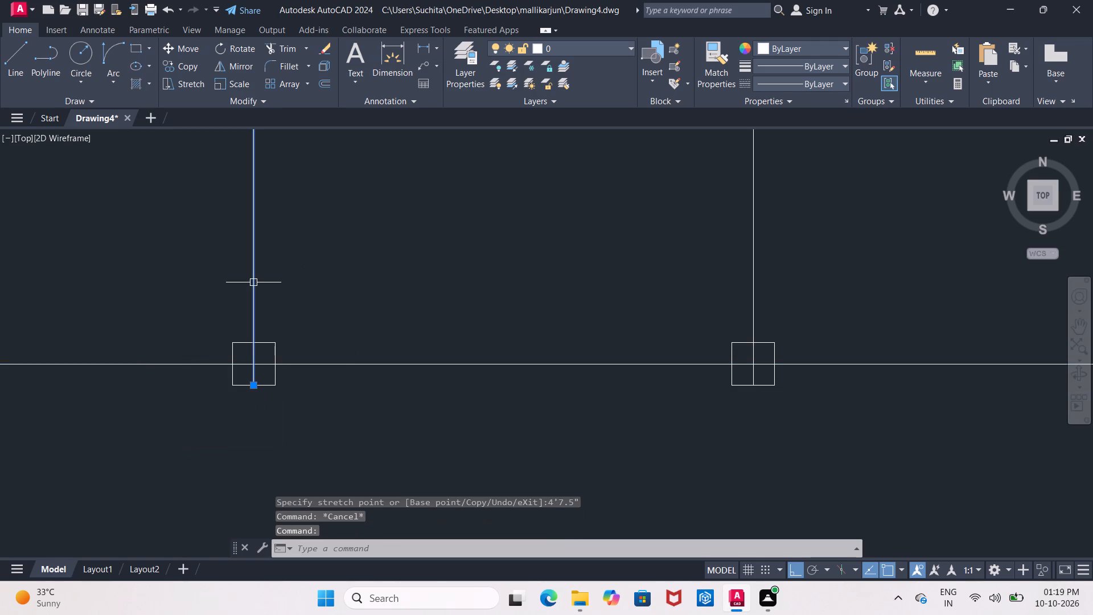
{"action": "left_click", "coordinate": [256, 388]}
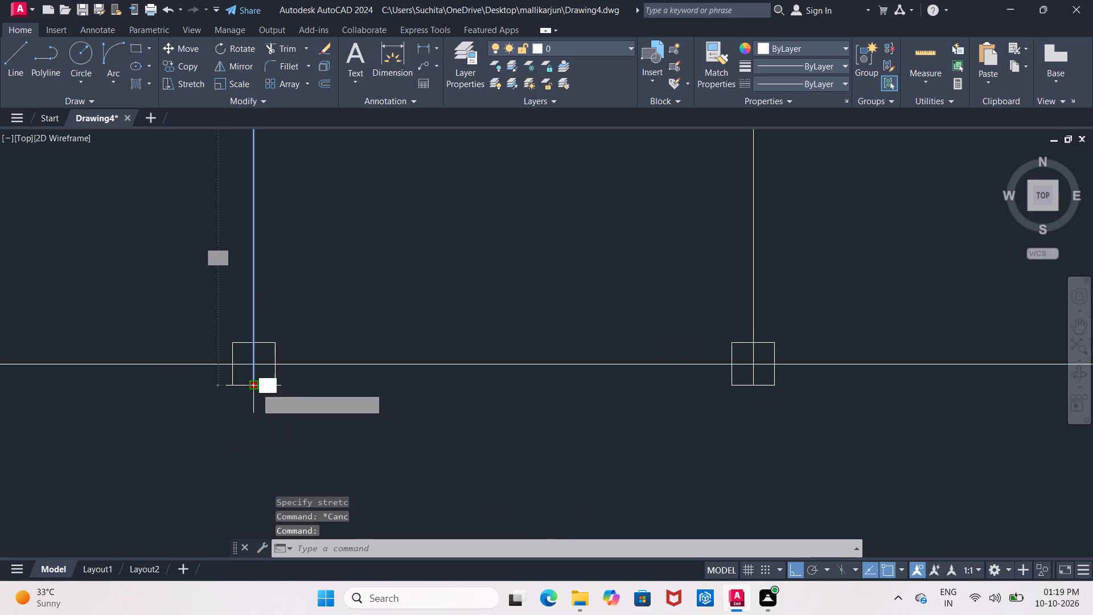
{"action": "type", "text": "4'7"}
{"action": "type", "text": ".5\""}
{"action": "key", "text": "Return"}
{"action": "key", "text": "Escape"}
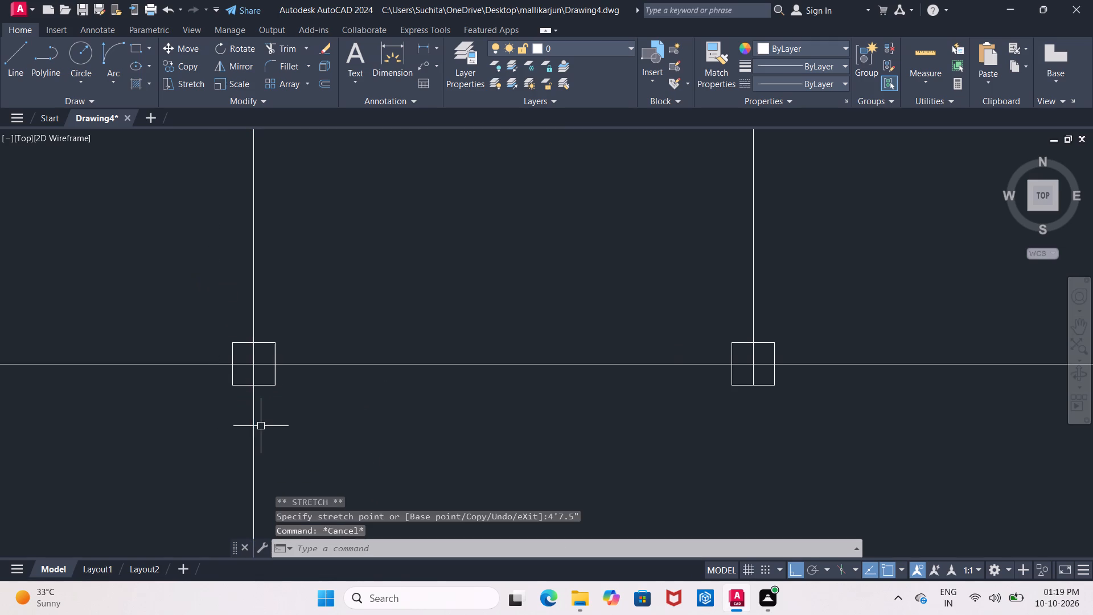
Stretch the lower end of the middle vertical centre line downward by 4'7.5" beyond the bottom-middle column.
{"action": "scroll", "coordinate": [281, 386], "scroll_direction": "down", "scroll_amount": 3}
{"action": "middle_click_drag", "start_coordinate": [368, 366], "coordinate": [144, 300]}
{"action": "left_click", "coordinate": [181, 279]}
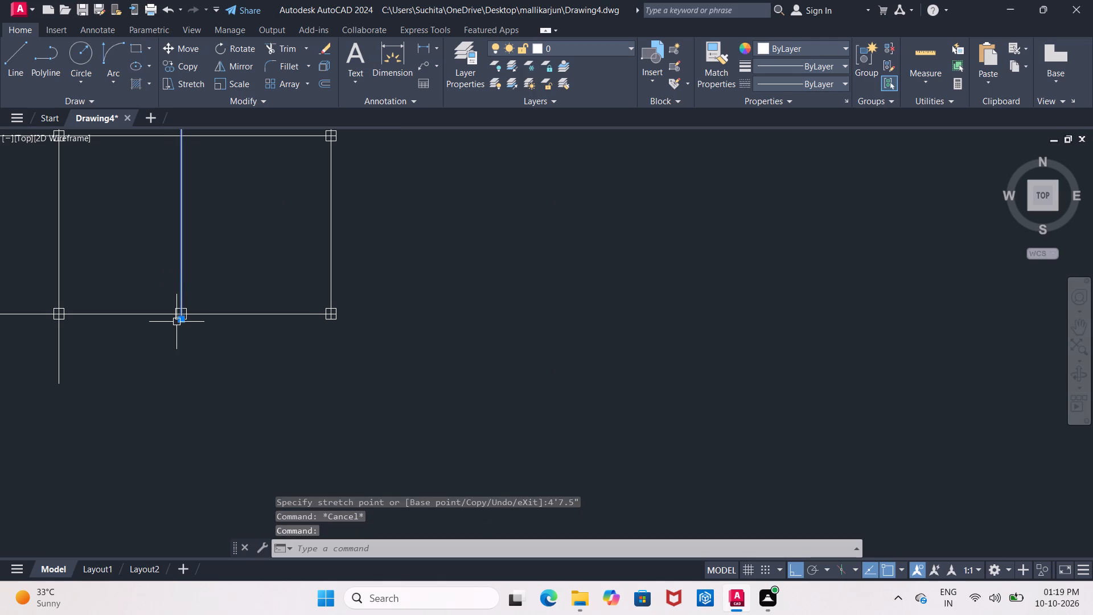
{"action": "scroll", "coordinate": [178, 322], "scroll_direction": "up", "scroll_amount": 2}
{"action": "left_click", "coordinate": [184, 317]}
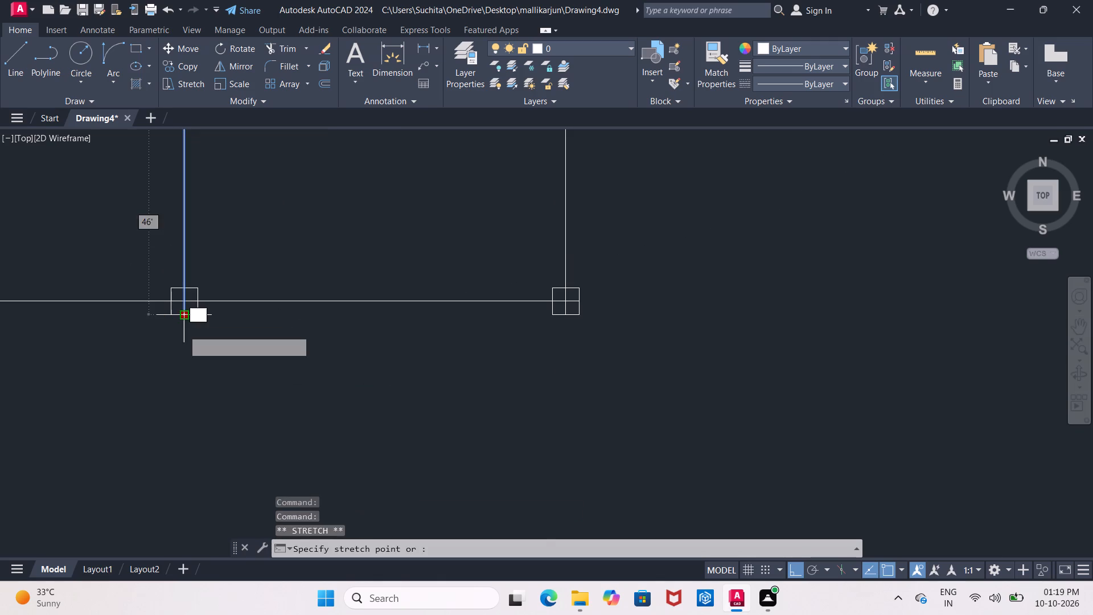
{"action": "type", "text": "4'"}
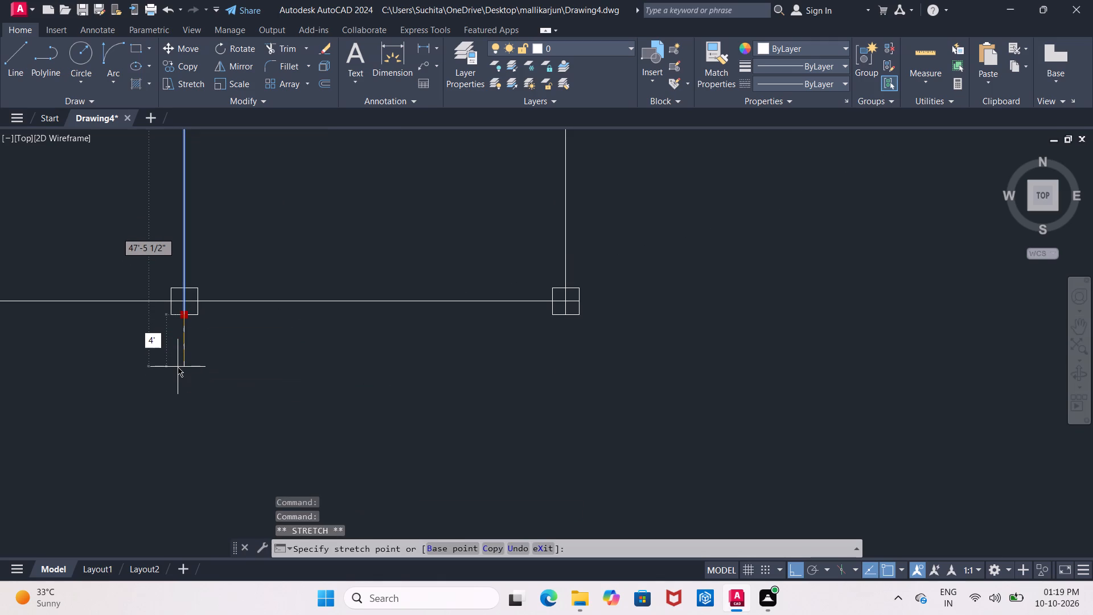
{"action": "key", "text": "7"}
{"action": "key", "text": "period"}
{"action": "type", "text": "5\""}
{"action": "key", "text": "Return"}
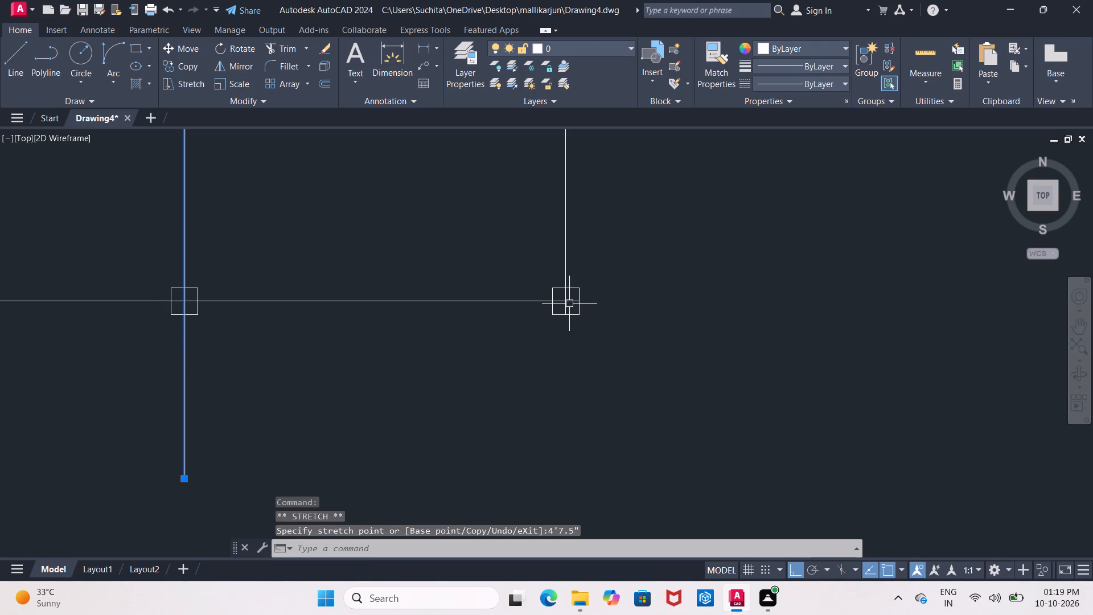
Stretch the lower end of the right vertical centre line downward by 4'7.5" beyond the bottom-right column.
{"action": "left_click", "coordinate": [568, 273]}
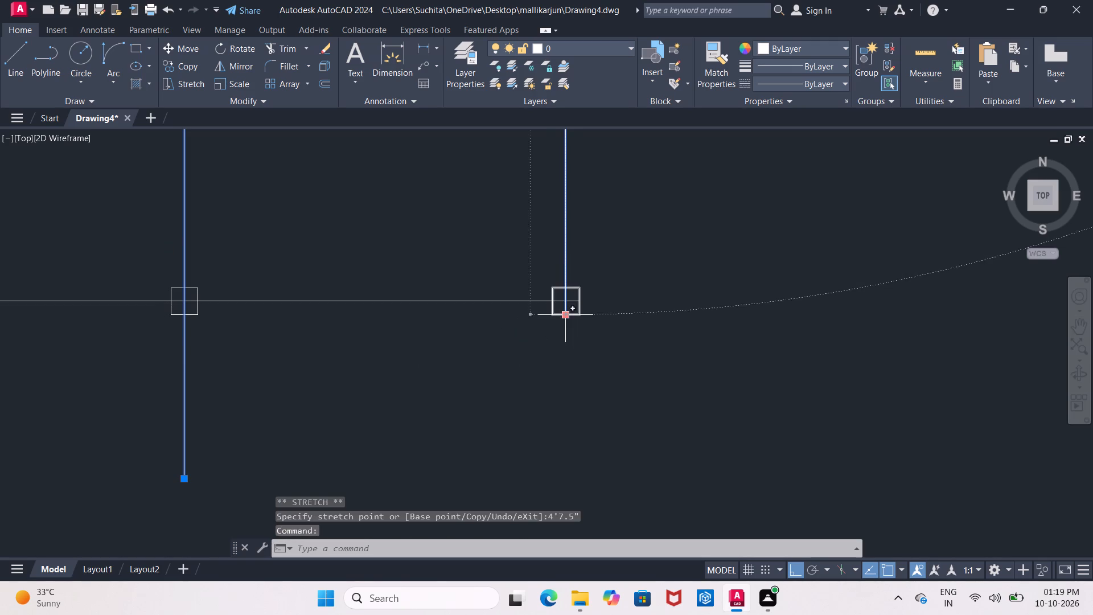
{"action": "left_click", "coordinate": [566, 315]}
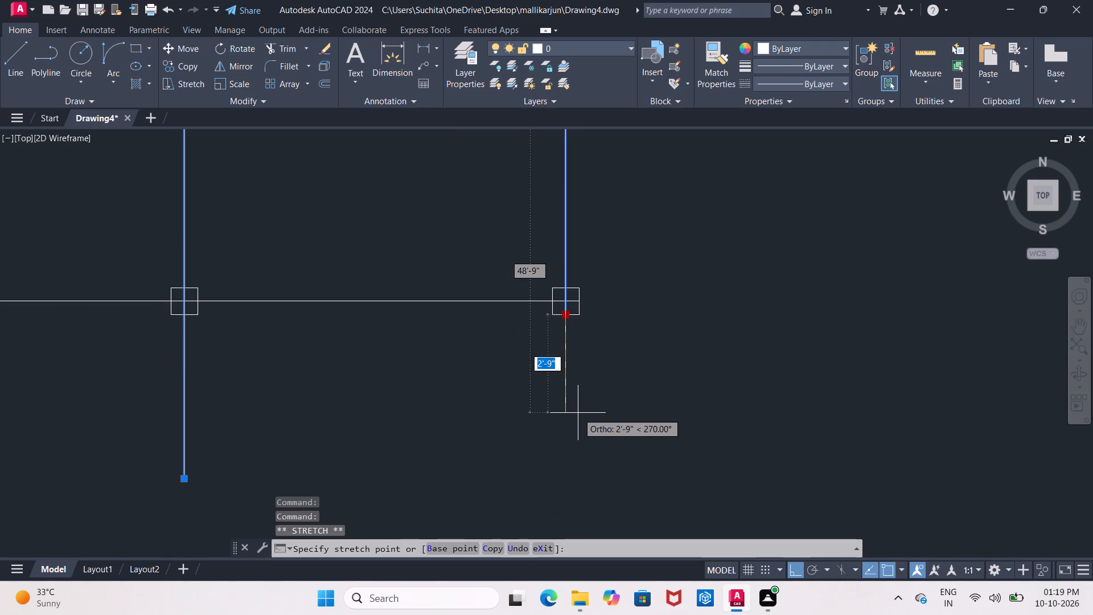
{"action": "type", "text": "4'7."}
{"action": "key", "text": "shift+quotedbl"}
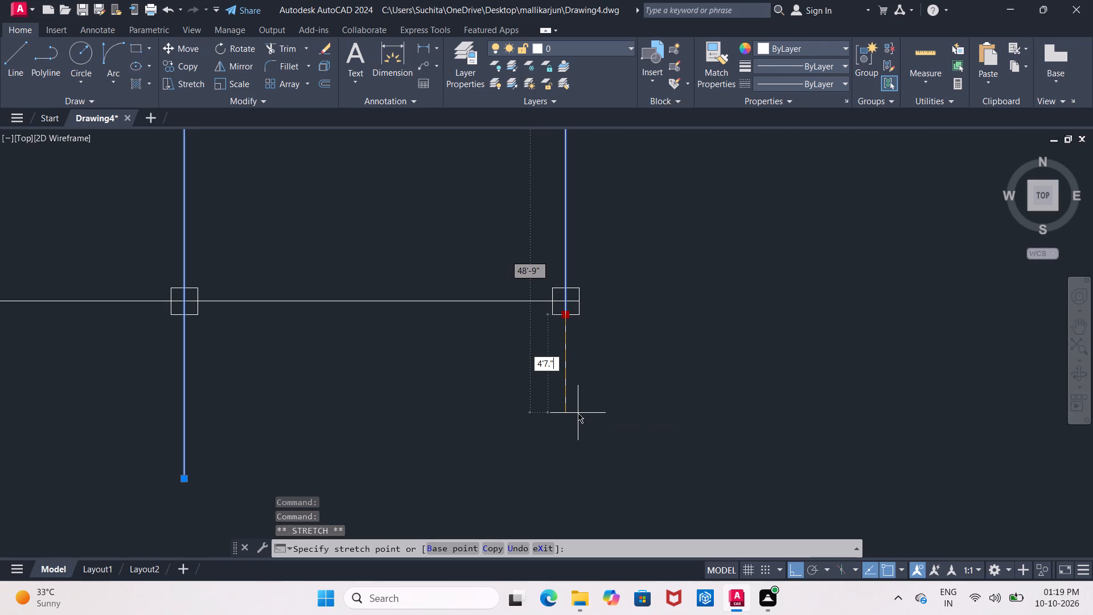
{"action": "key", "text": "BackSpace"}
{"action": "key", "text": "BackSpace"}
{"action": "type", "text": ".5\""}
{"action": "key", "text": "Return"}
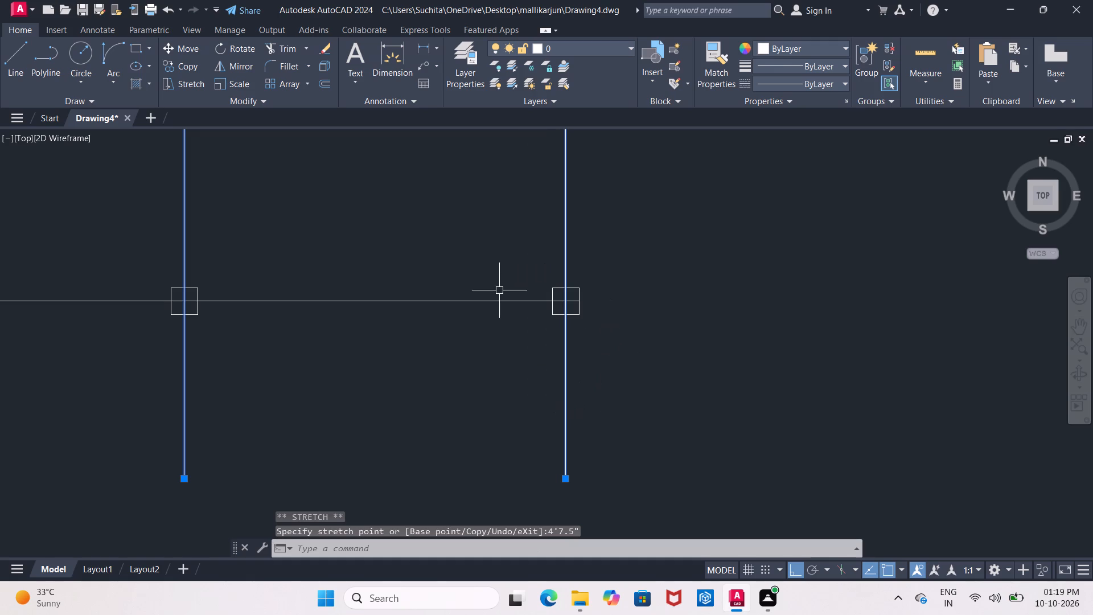
Stretch the right end of the bottom horizontal centre line outward by 4'7.5" beyond the bottom-right column.
{"action": "left_click", "coordinate": [446, 299]}
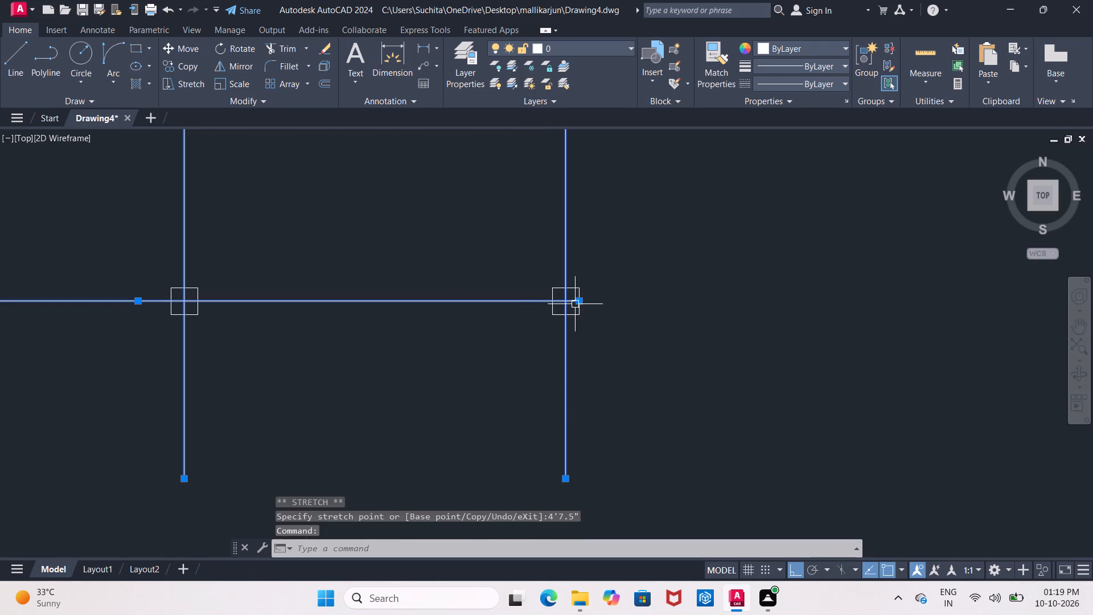
{"action": "left_click", "coordinate": [578, 301]}
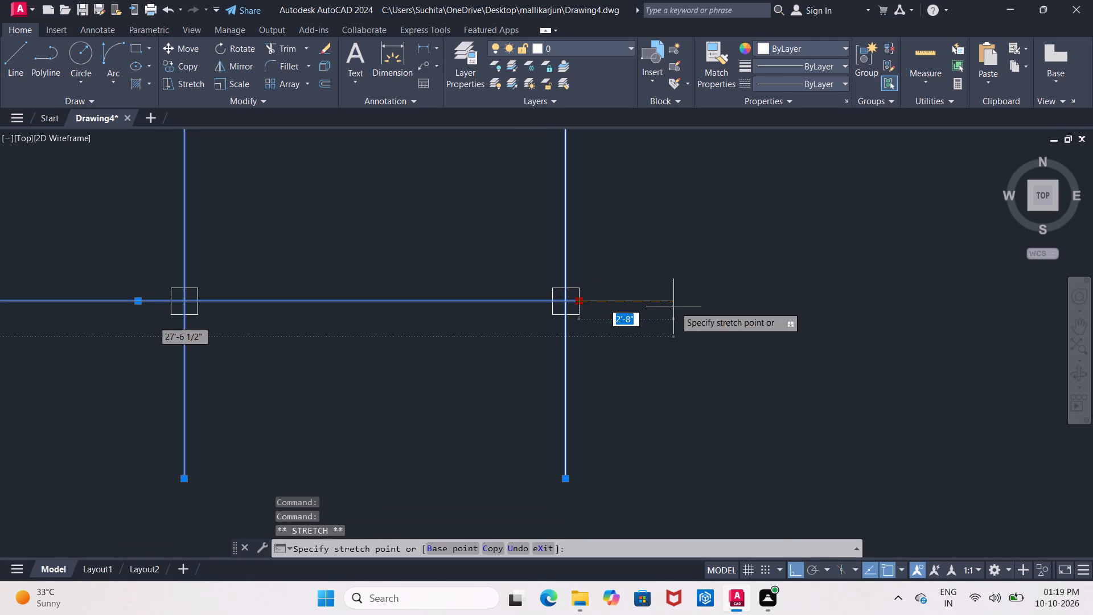
{"action": "type", "text": "4'7.5"}
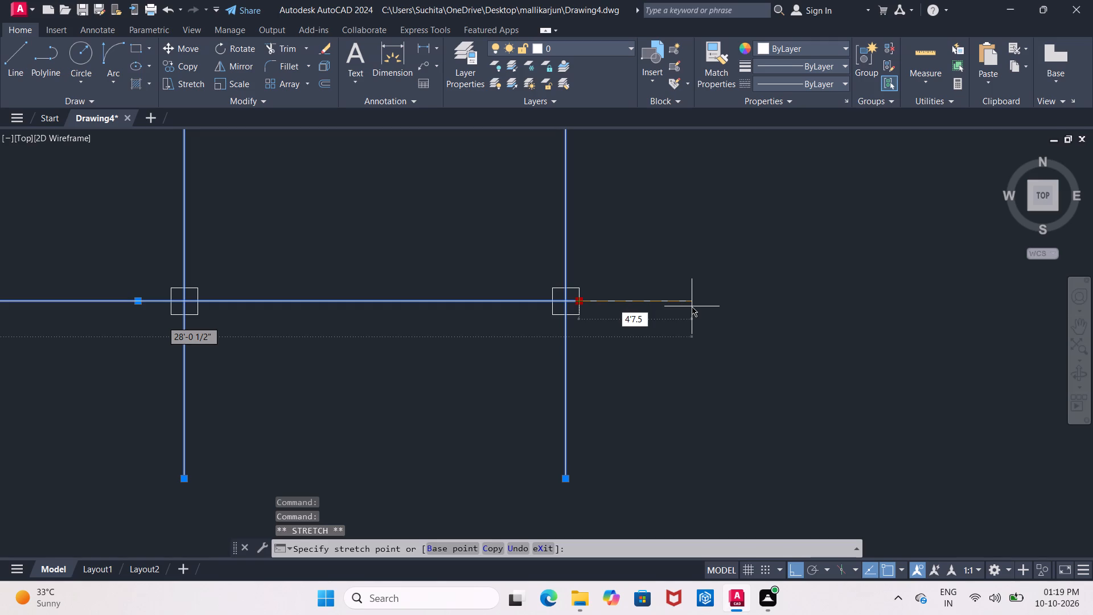
{"action": "key", "text": "shift+quotedbl"}
{"action": "key", "text": "Return"}
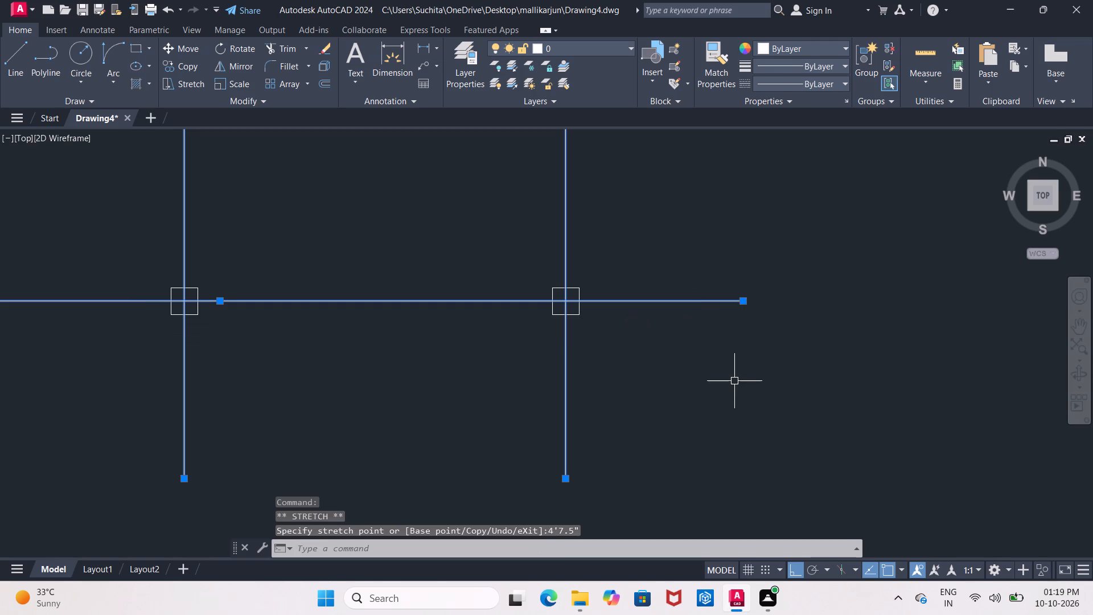
{"action": "left_click", "coordinate": [735, 382]}
{"action": "key", "text": "Escape"}
{"action": "key", "text": "Escape"}
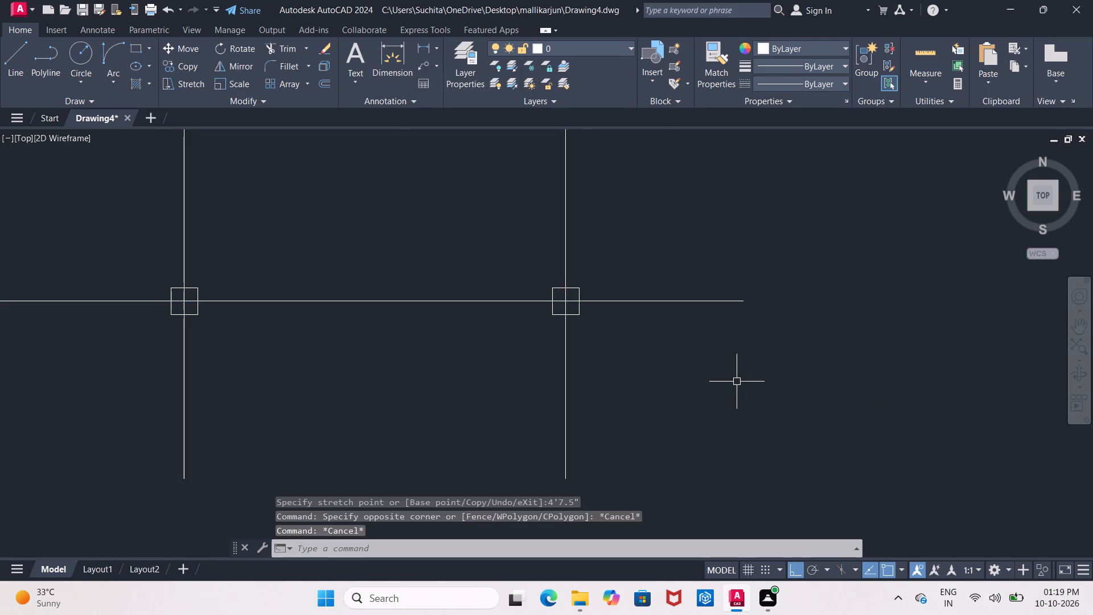
Stretch the right end of the second horizontal centre line from the bottom outward by 4'7.5" beyond the right column.
{"action": "scroll", "coordinate": [727, 329], "scroll_direction": "down", "scroll_amount": 4}
{"action": "middle_click_drag", "start_coordinate": [730, 265], "coordinate": [658, 269]}
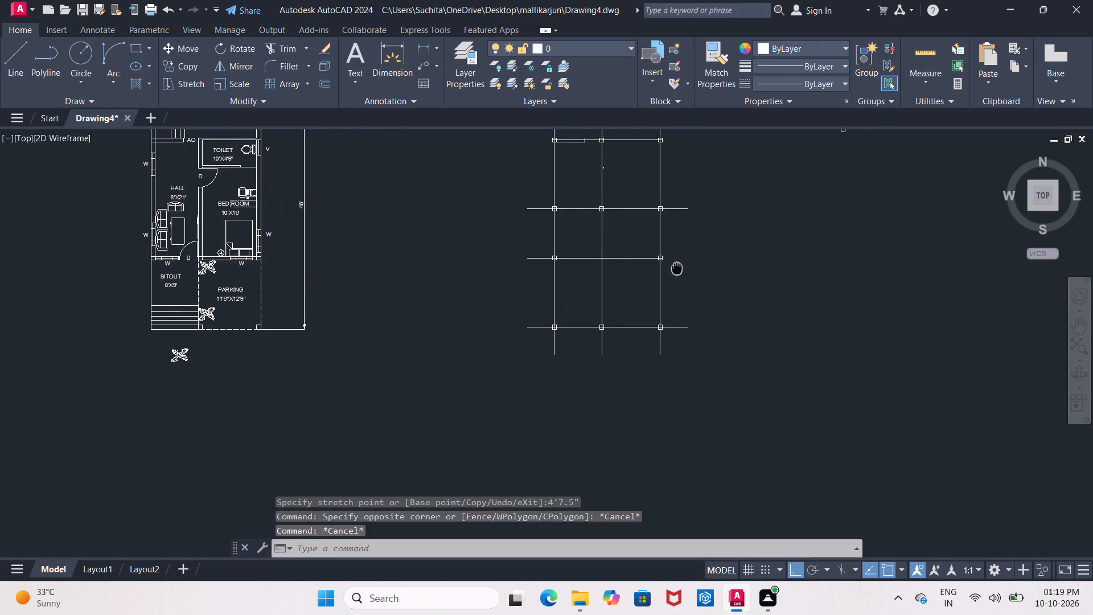
{"action": "middle_click_drag", "start_coordinate": [658, 269], "coordinate": [498, 271]}
{"action": "scroll", "coordinate": [442, 278], "scroll_direction": "up", "scroll_amount": 3}
{"action": "middle_click_drag", "start_coordinate": [442, 278], "coordinate": [342, 272]}
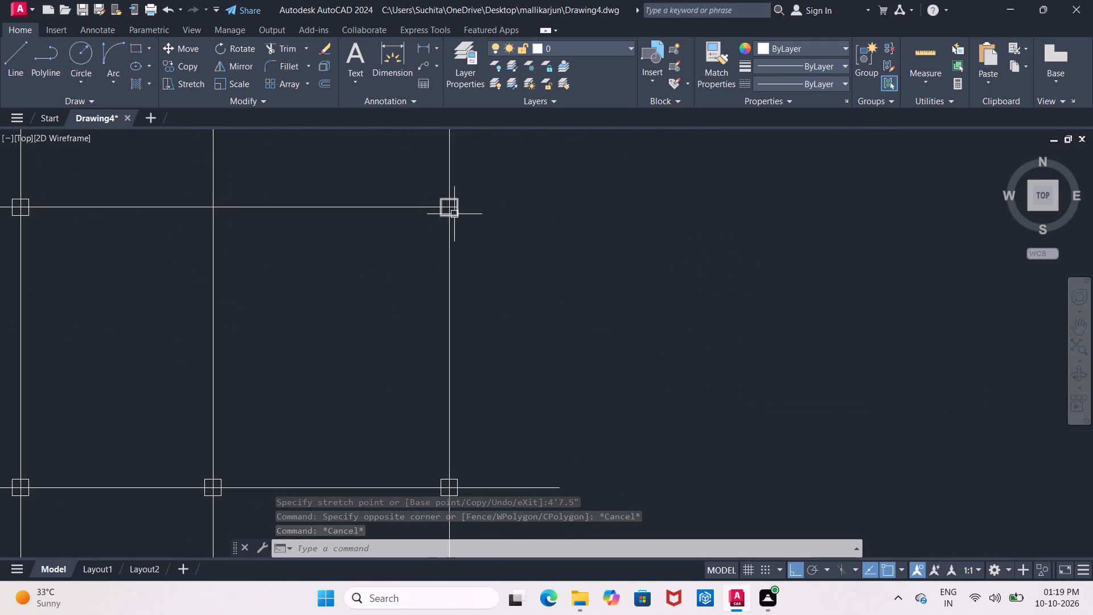
{"action": "scroll", "coordinate": [453, 212], "scroll_direction": "up", "scroll_amount": 3}
{"action": "left_click", "coordinate": [458, 195]}
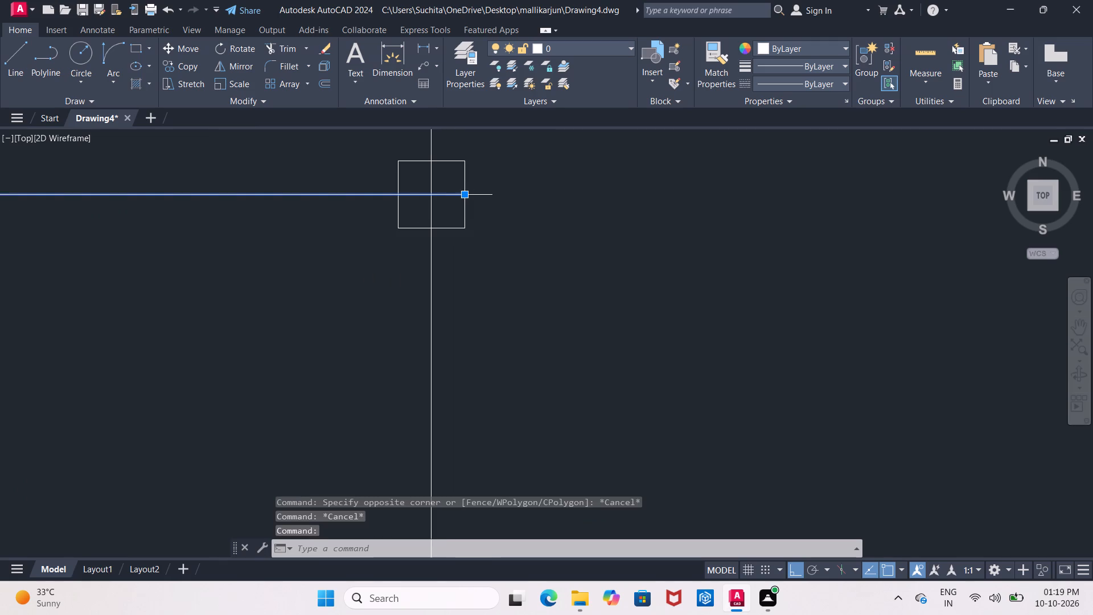
{"action": "left_click", "coordinate": [463, 196]}
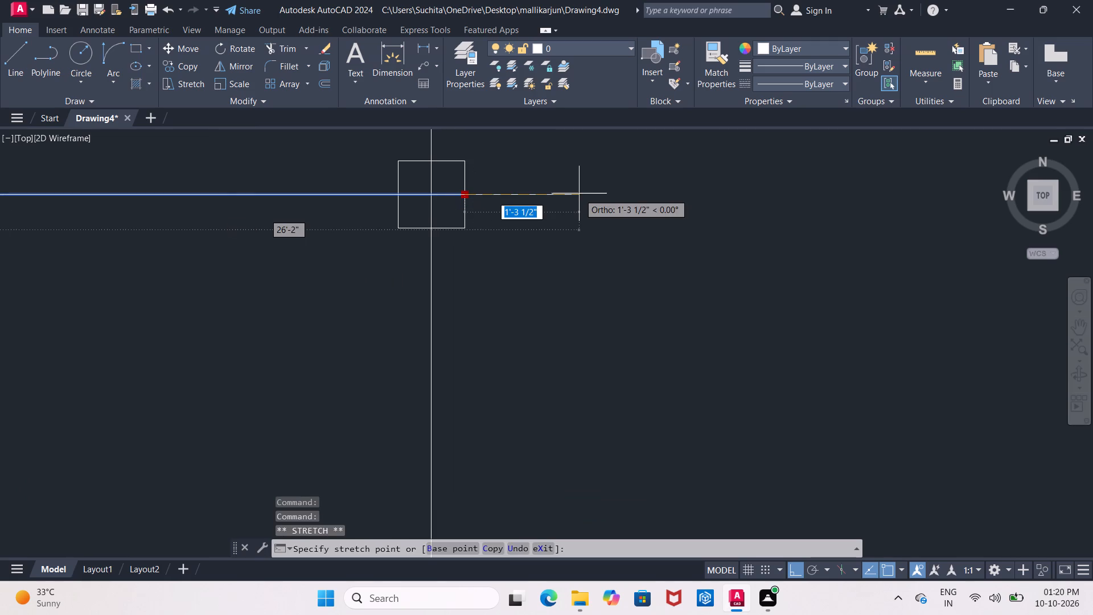
{"action": "type", "text": "4'7.5\""}
{"action": "key", "text": "Return"}
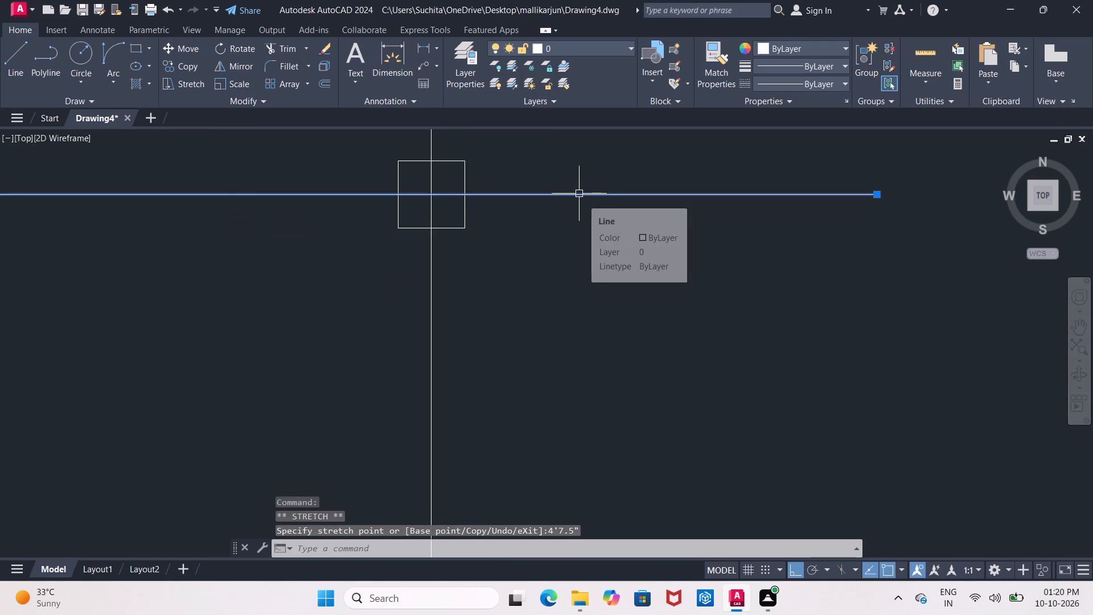
{"action": "key", "text": "Escape"}
Erase the leftover wall fragments: the line and short stub at the second horizontal centre line from the top, and the speck beside the middle vertical.
{"action": "scroll", "coordinate": [574, 196], "scroll_direction": "down", "scroll_amount": 5}
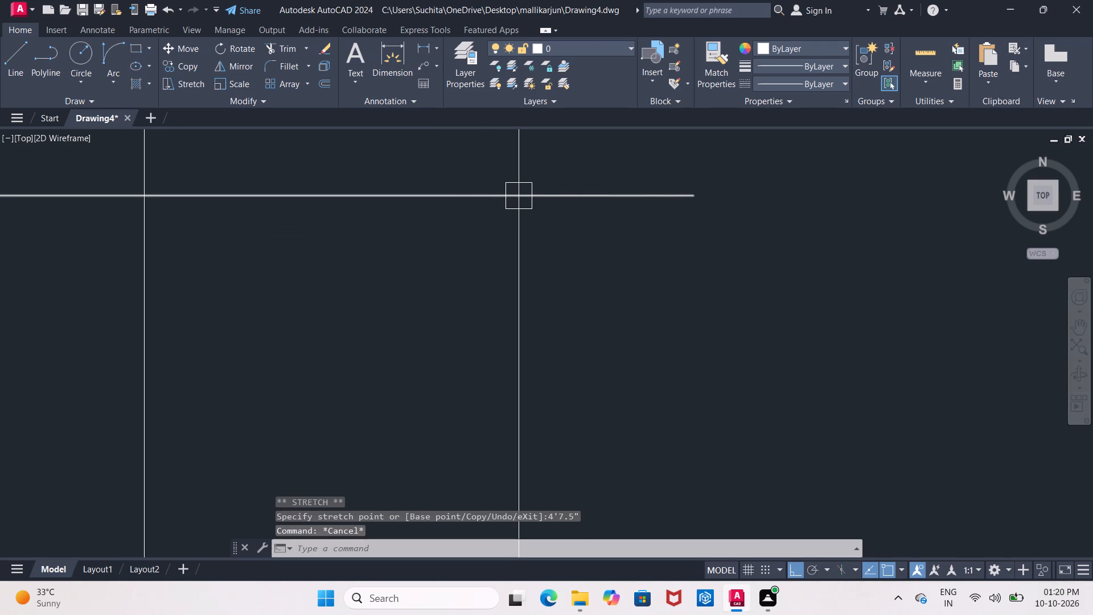
{"action": "scroll", "coordinate": [573, 198], "scroll_direction": "down", "scroll_amount": 1}
{"action": "middle_click_drag", "start_coordinate": [549, 174], "coordinate": [472, 227]}
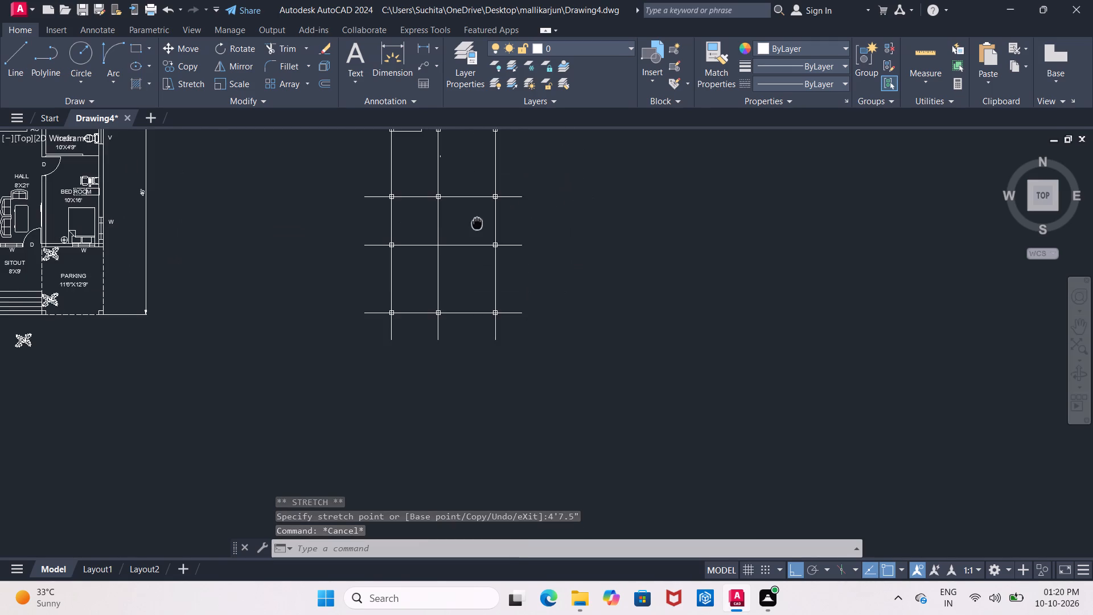
{"action": "middle_click_drag", "start_coordinate": [472, 227], "coordinate": [417, 302]}
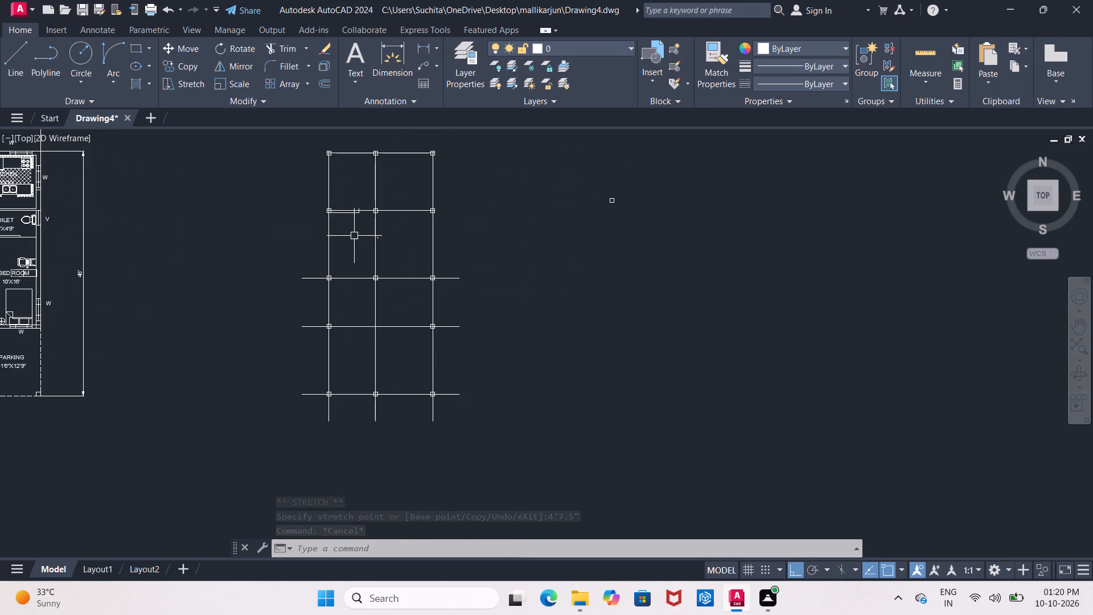
{"action": "middle_click_drag", "start_coordinate": [348, 230], "coordinate": [345, 247]}
{"action": "scroll", "coordinate": [343, 242], "scroll_direction": "up", "scroll_amount": 2}
{"action": "middle_click_drag", "start_coordinate": [343, 242], "coordinate": [335, 261]}
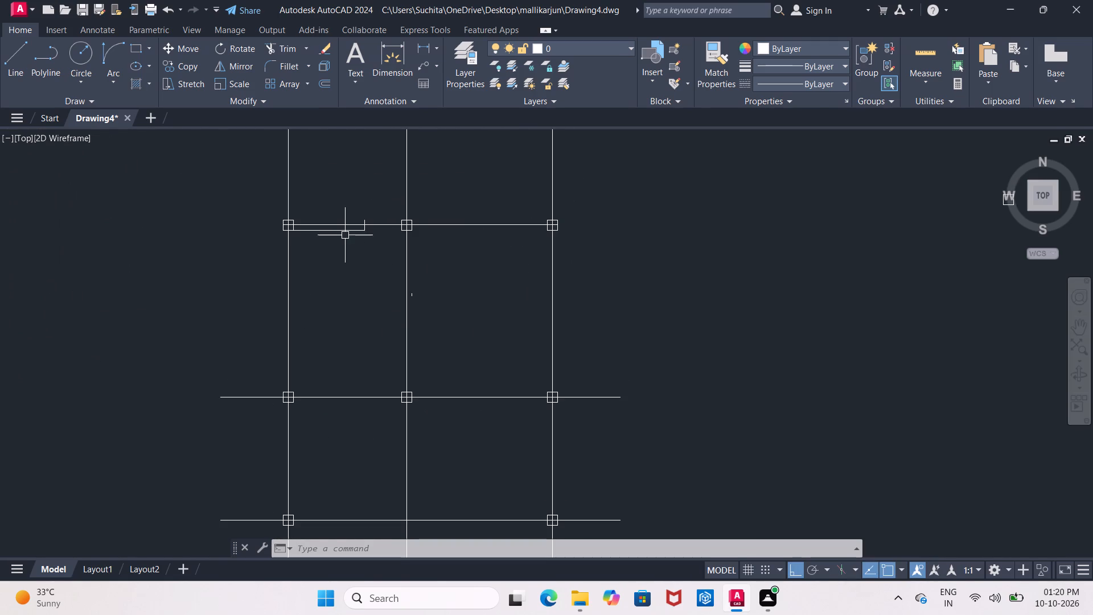
{"action": "left_click", "coordinate": [343, 228]}
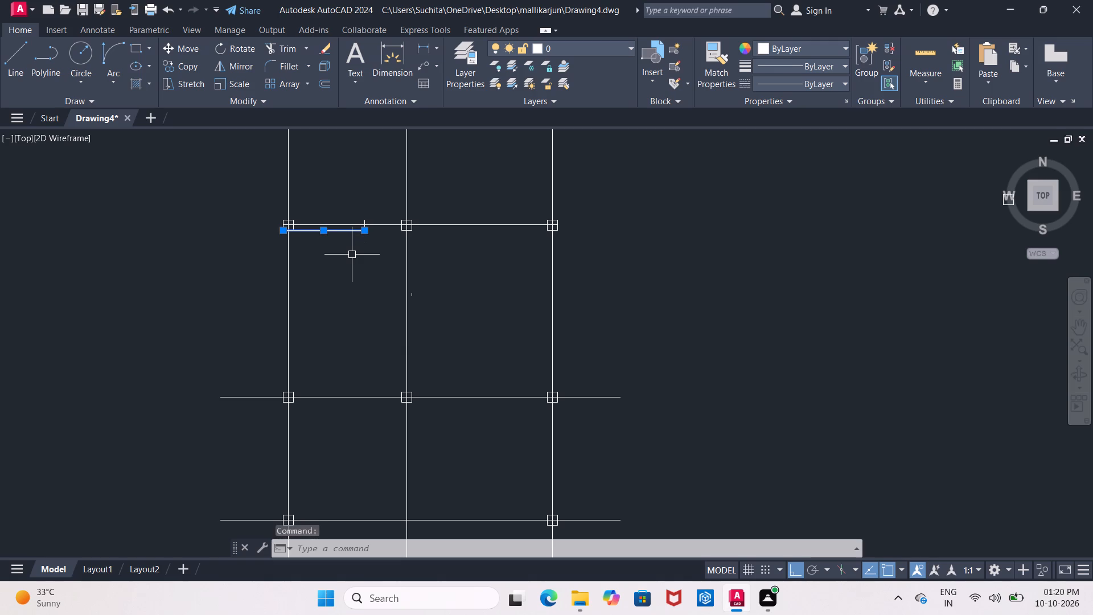
{"action": "key", "text": "Delete"}
{"action": "scroll", "coordinate": [365, 244], "scroll_direction": "up", "scroll_amount": 1}
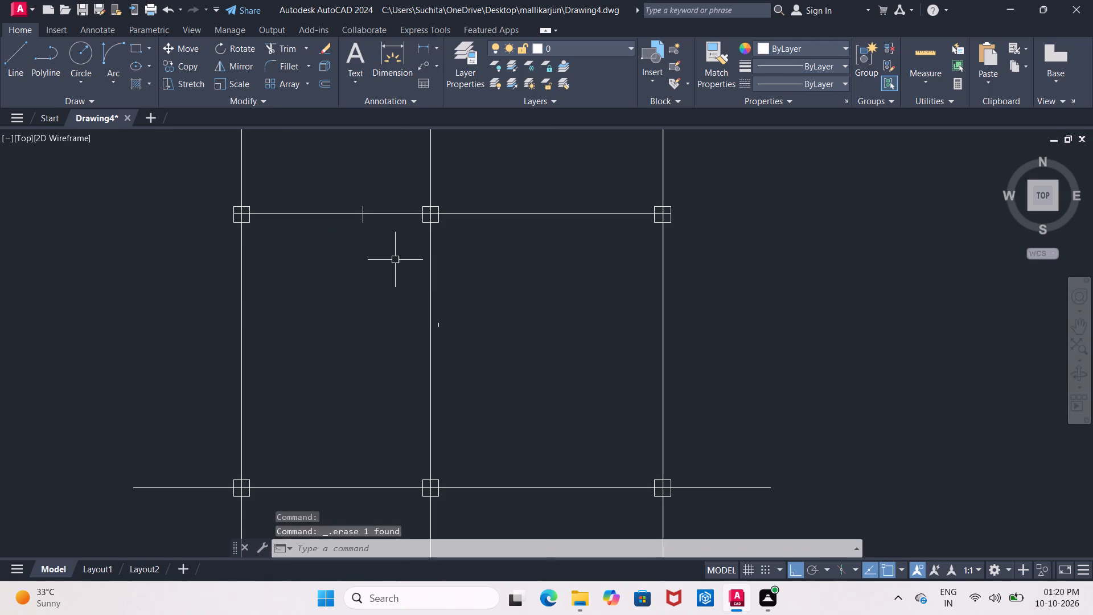
{"action": "left_click", "coordinate": [441, 326]}
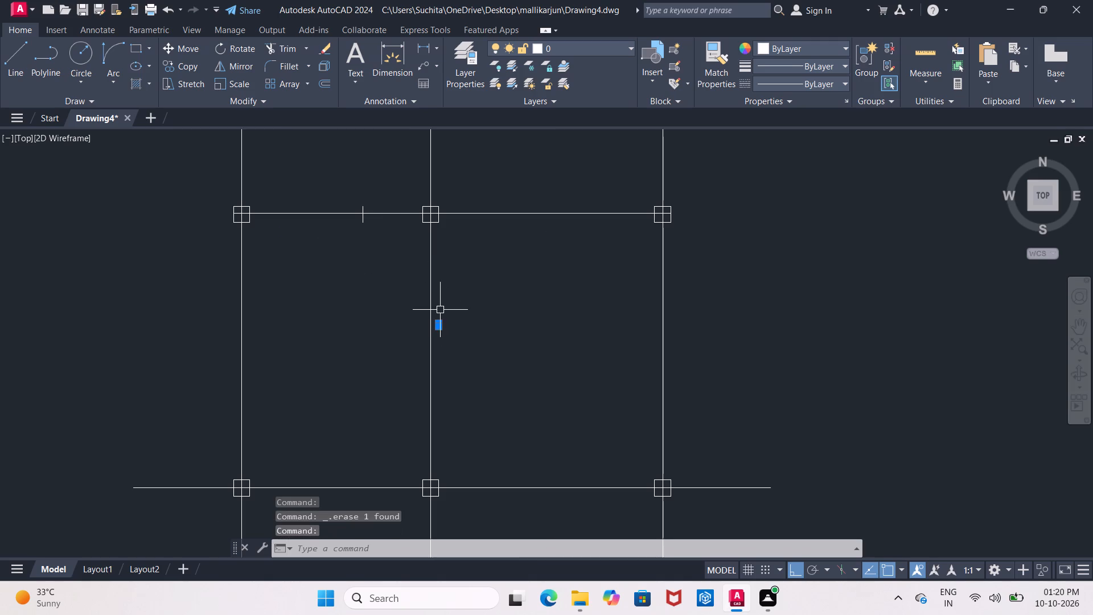
{"action": "scroll", "coordinate": [360, 208], "scroll_direction": "up", "scroll_amount": 3}
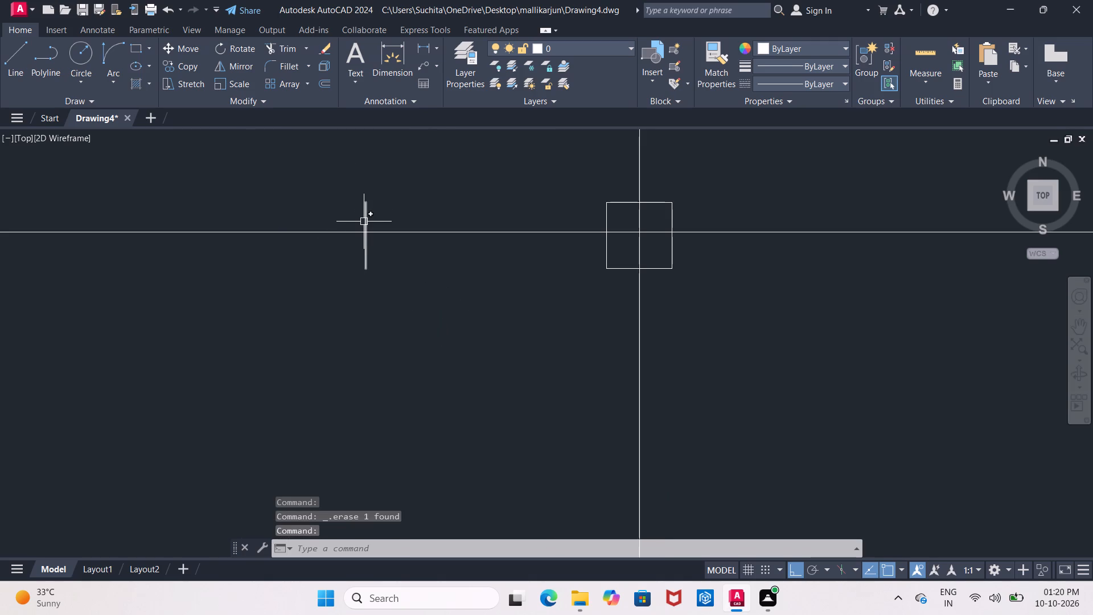
{"action": "left_click", "coordinate": [365, 222]}
{"action": "key", "text": "Delete"}
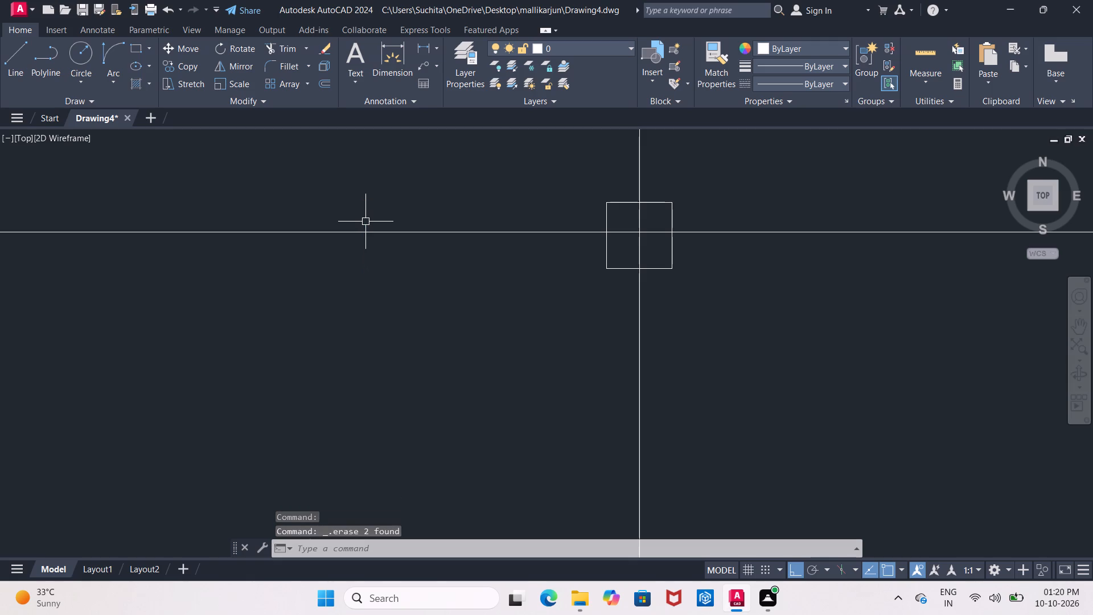
Stretch the left end of the second horizontal centre line from the top outward by 4'7.5" beyond the left column.
{"action": "scroll", "coordinate": [376, 236], "scroll_direction": "down", "scroll_amount": 3}
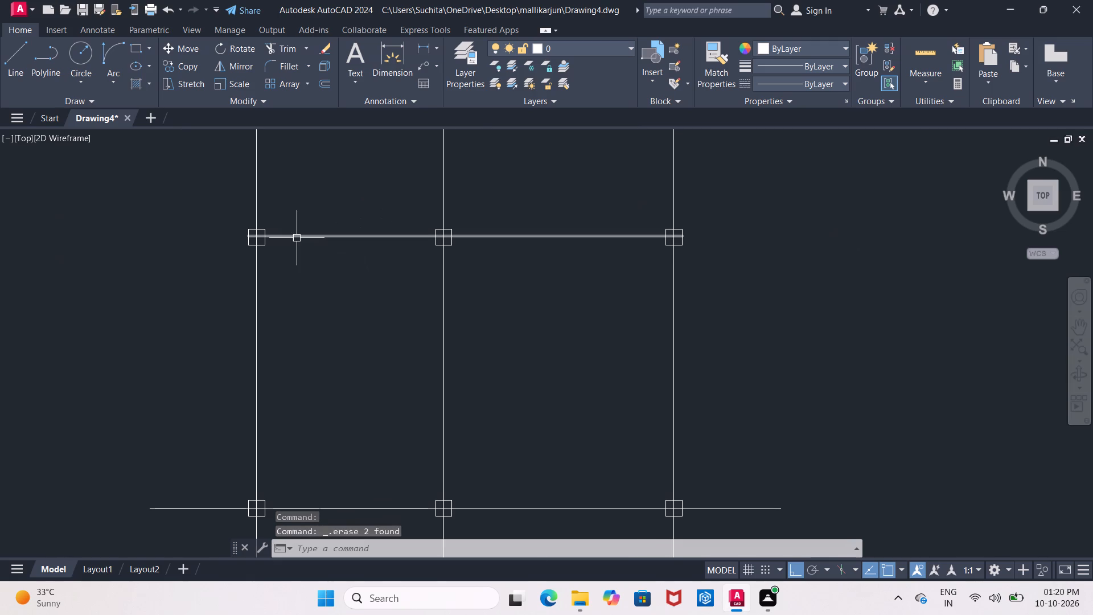
{"action": "left_click", "coordinate": [297, 238]}
{"action": "scroll", "coordinate": [269, 234], "scroll_direction": "up", "scroll_amount": 3}
{"action": "left_click", "coordinate": [181, 247]}
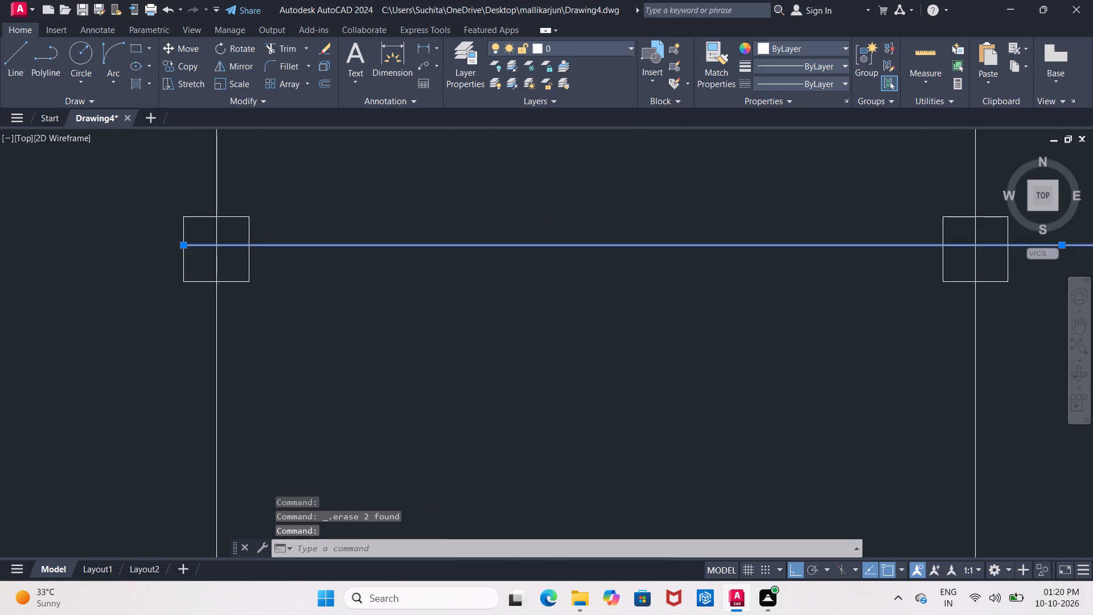
{"action": "type", "text": "4'7"}
{"action": "key", "text": "period"}
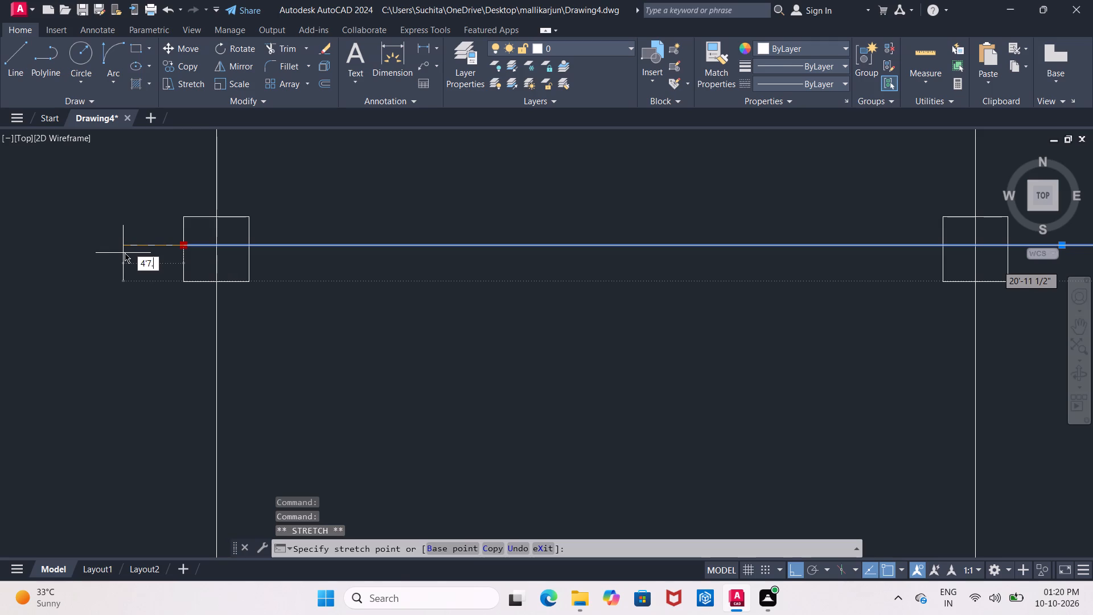
{"action": "type", "text": "5\""}
{"action": "key", "text": "Return"}
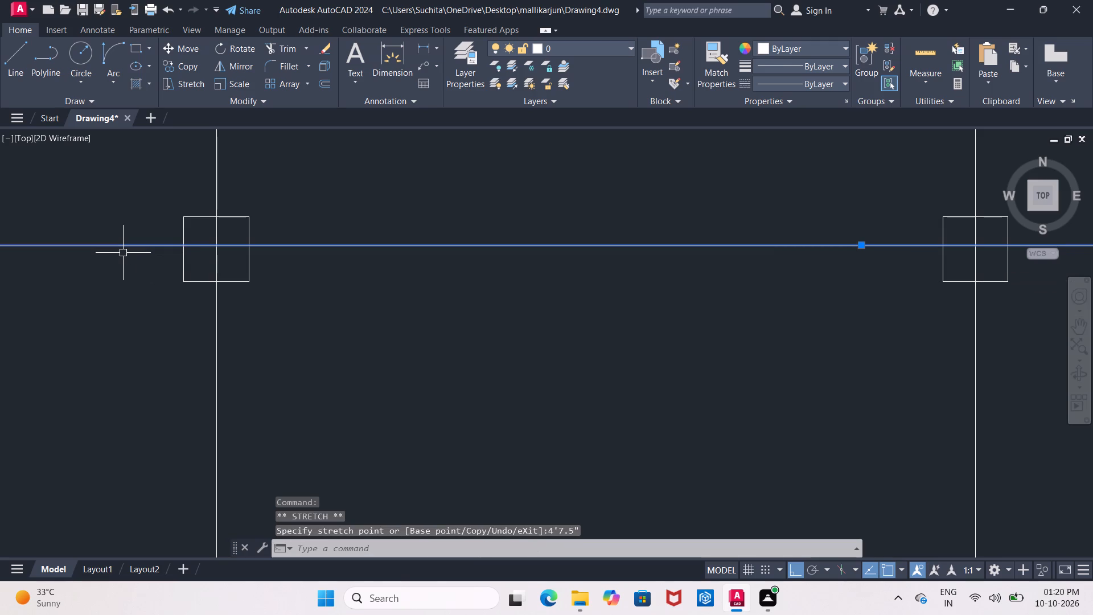
{"action": "key", "text": "Escape"}
Stretch the right end of the short centre-line segment in the second-row right column outward by 4'7.5".
{"action": "scroll", "coordinate": [134, 253], "scroll_direction": "down", "scroll_amount": 4}
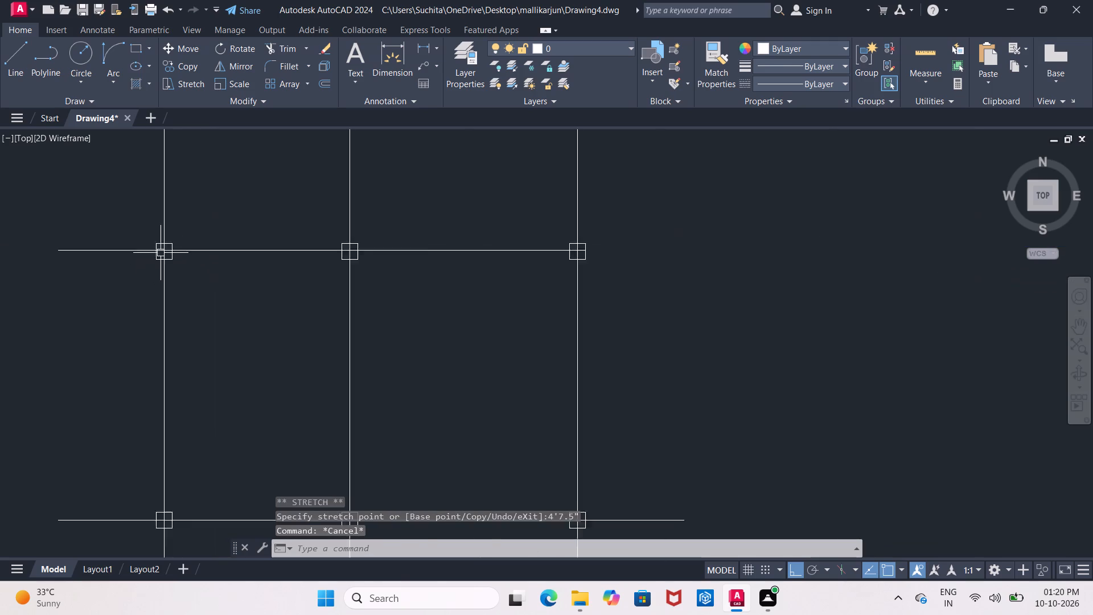
{"action": "scroll", "coordinate": [434, 261], "scroll_direction": "up", "scroll_amount": 3}
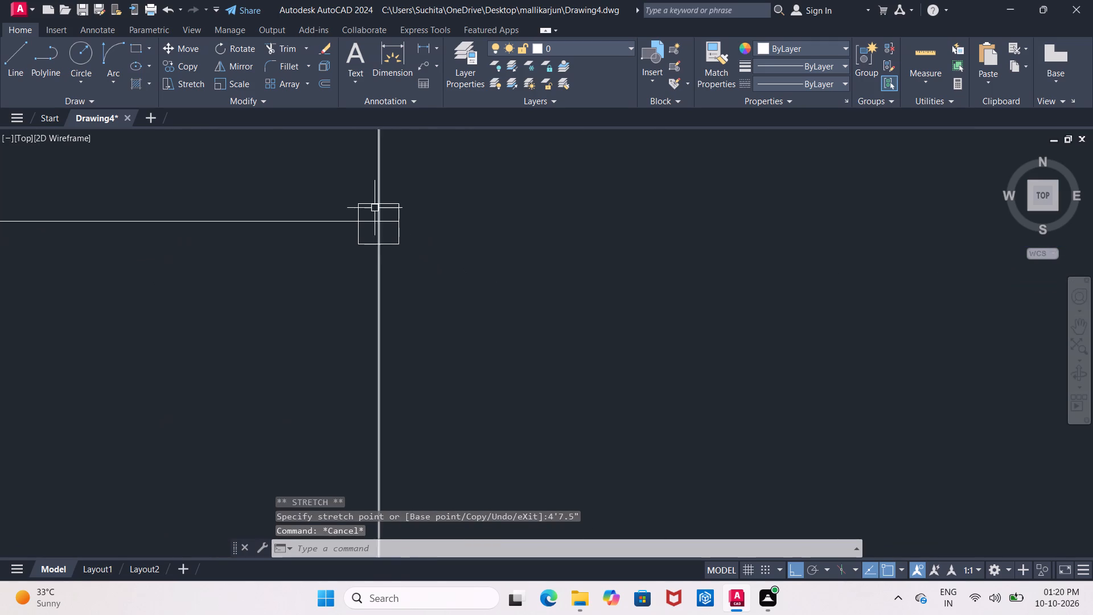
{"action": "scroll", "coordinate": [375, 213], "scroll_direction": "up", "scroll_amount": 2}
{"action": "left_click", "coordinate": [351, 239]}
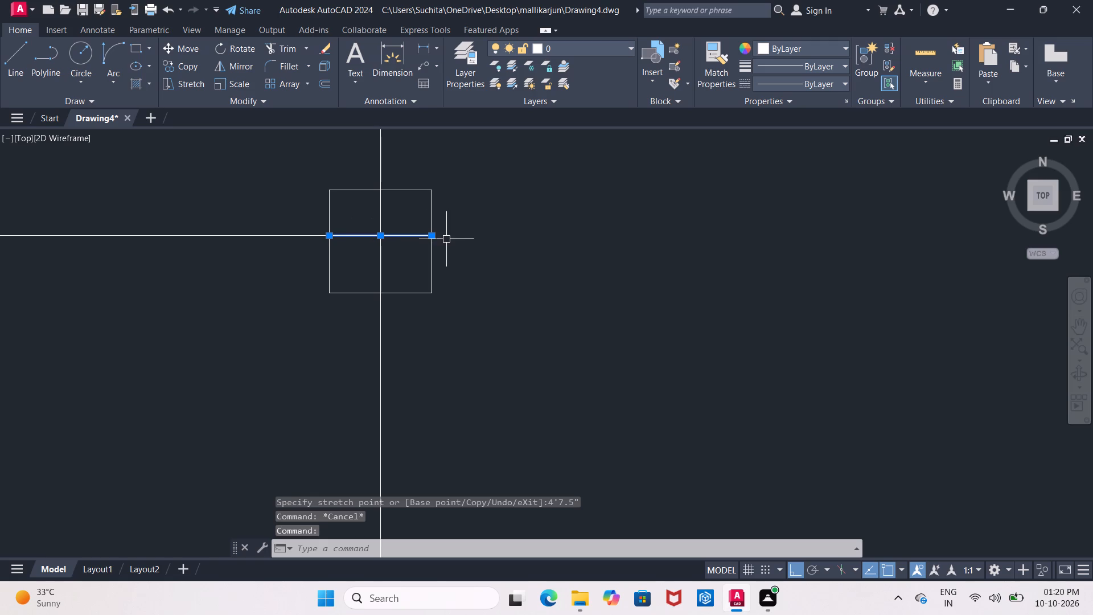
{"action": "left_click", "coordinate": [432, 239]}
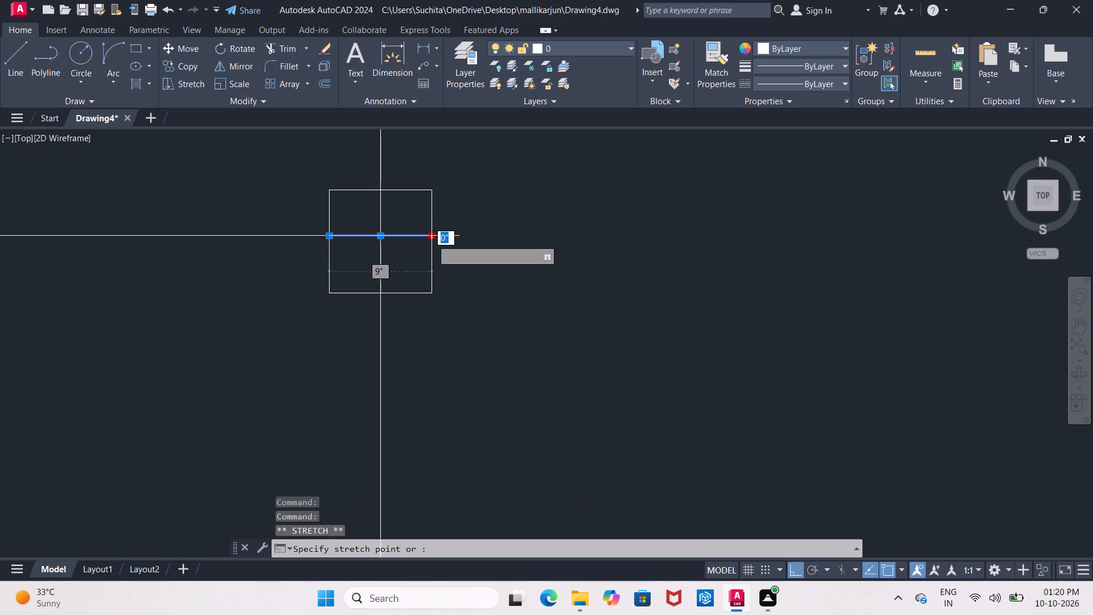
{"action": "type", "text": "4'7"}
{"action": "type", "text": ".5\""}
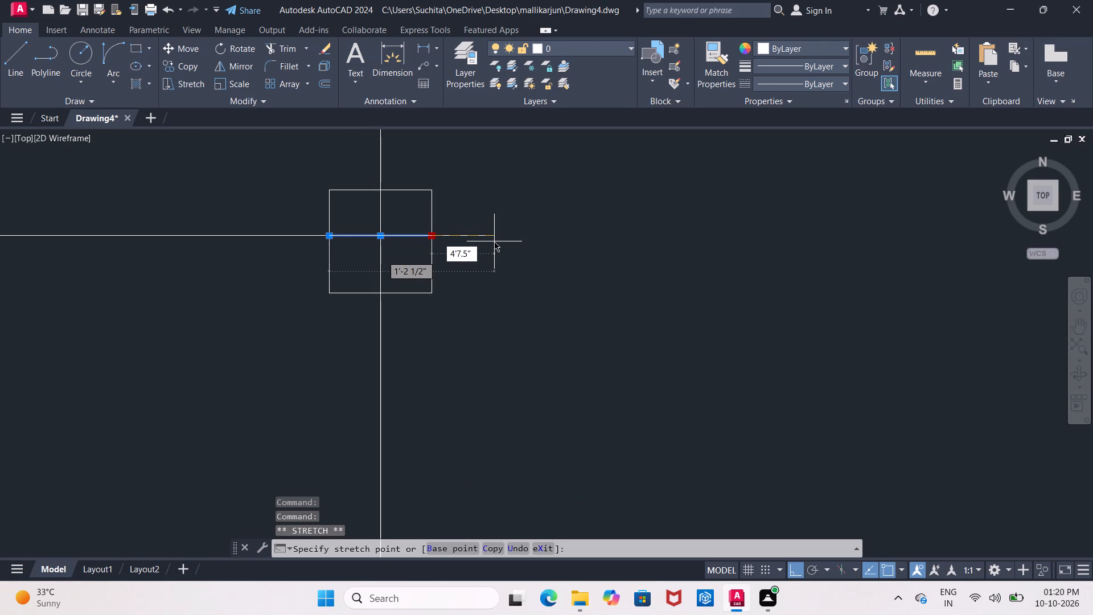
{"action": "key", "text": "Return"}
{"action": "scroll", "coordinate": [493, 241], "scroll_direction": "down", "scroll_amount": 4}
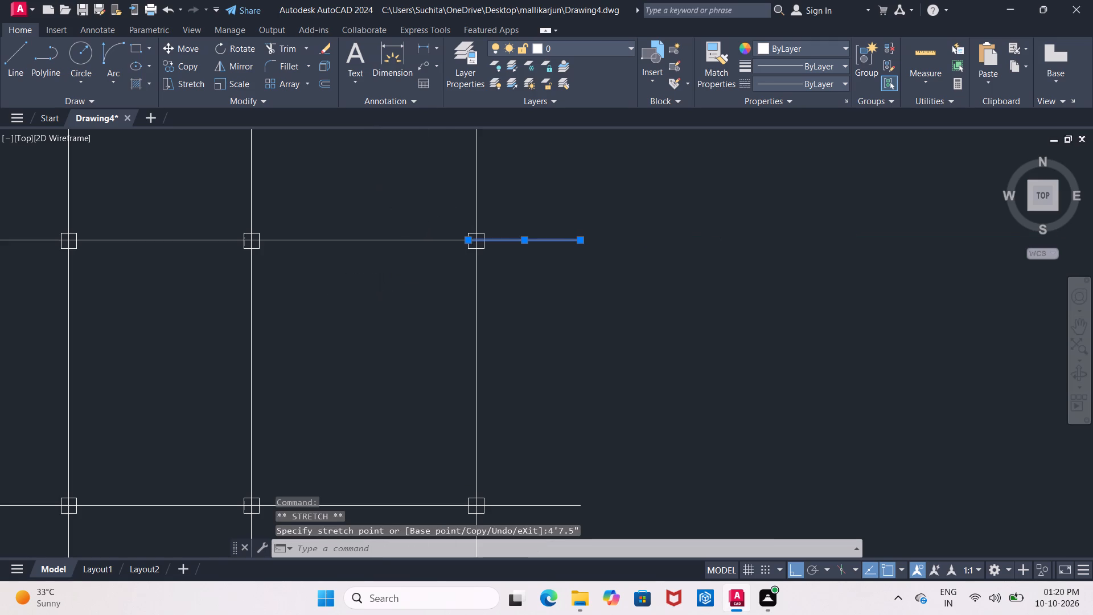
{"action": "scroll", "coordinate": [492, 241], "scroll_direction": "down", "scroll_amount": 2}
{"action": "scroll", "coordinate": [463, 167], "scroll_direction": "up", "scroll_amount": 2}
{"action": "middle_click_drag", "start_coordinate": [463, 167], "coordinate": [417, 179]}
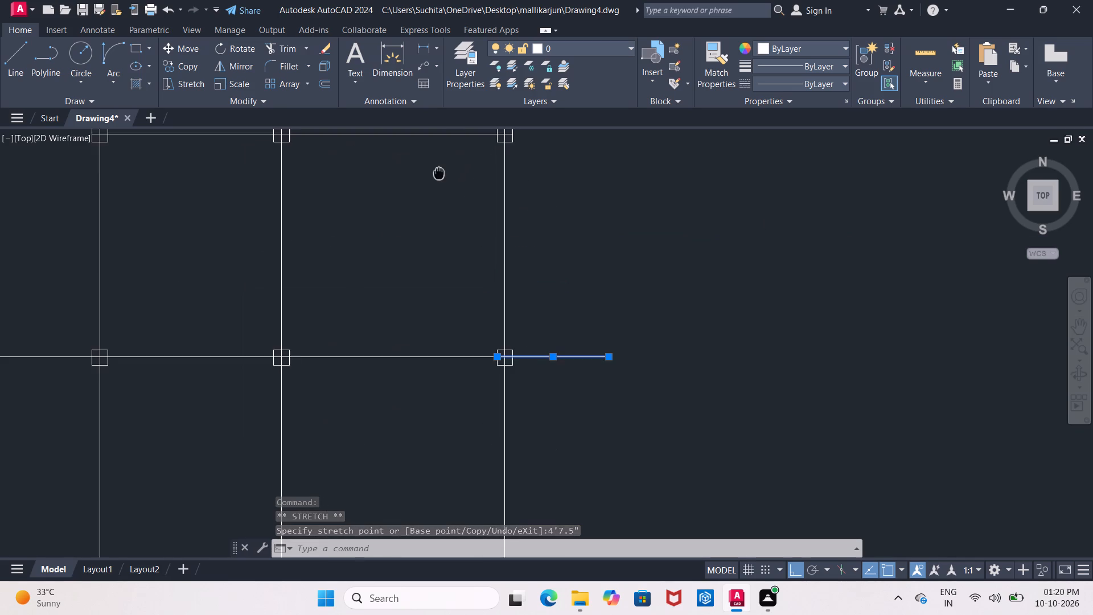
{"action": "middle_click_drag", "start_coordinate": [417, 179], "coordinate": [353, 216]}
{"action": "left_click", "coordinate": [366, 181]}
{"action": "key", "text": "Escape"}
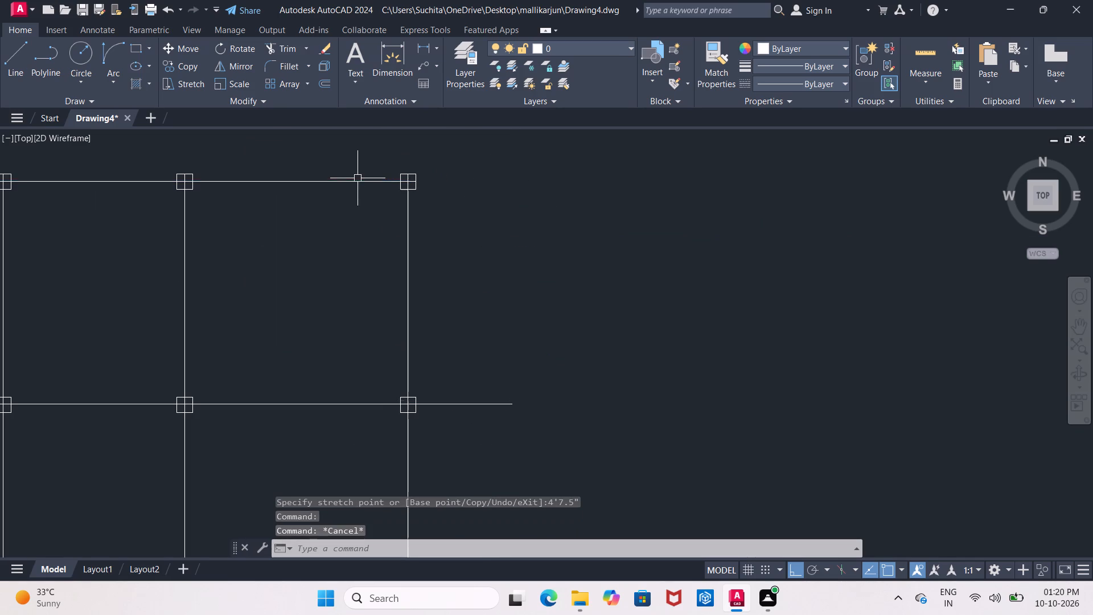